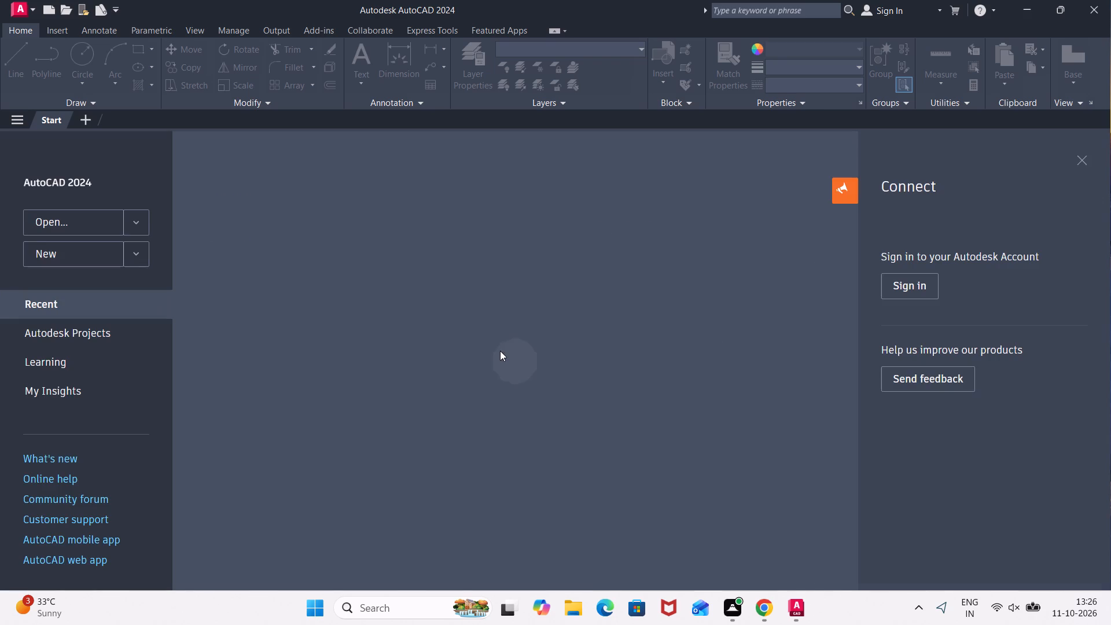
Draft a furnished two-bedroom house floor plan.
Create a new blank drawing.
double_click(98, 247)
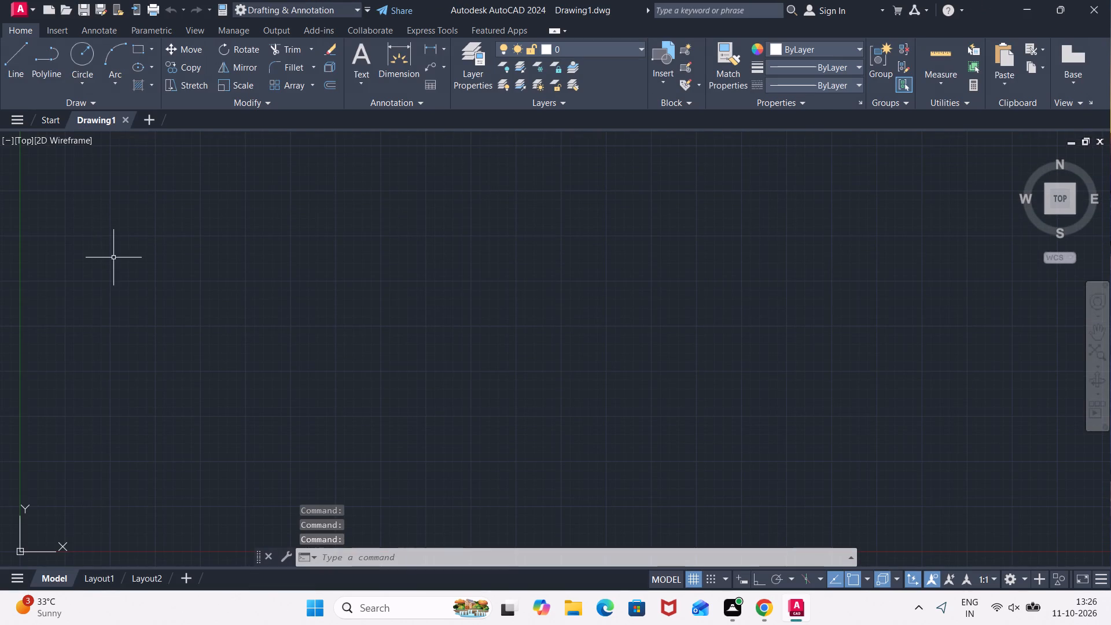
key(Escape)
key(Escape)
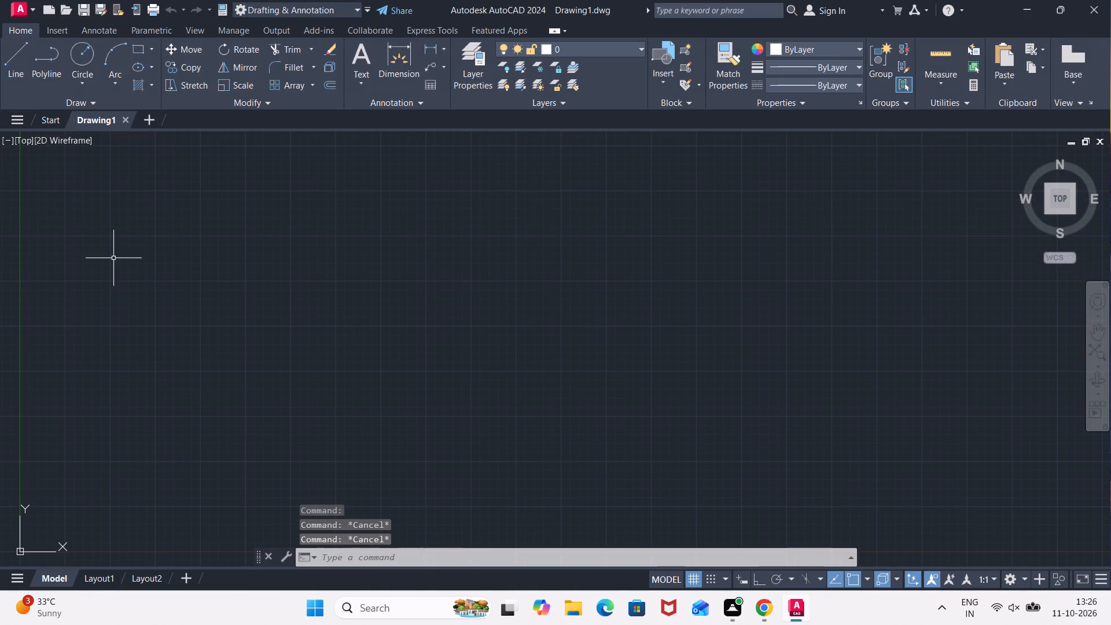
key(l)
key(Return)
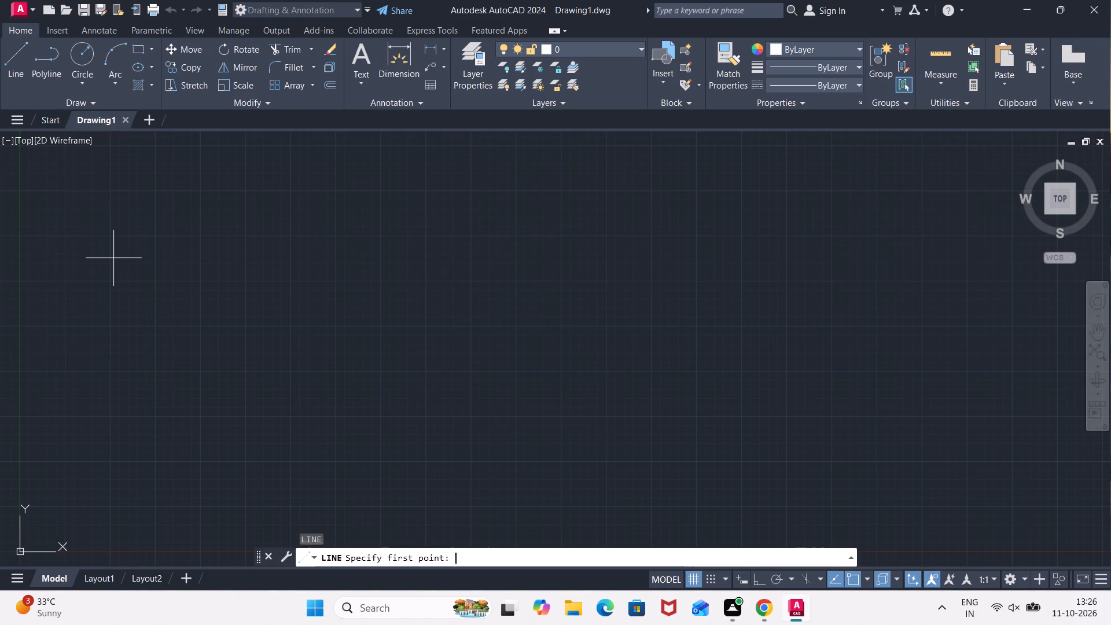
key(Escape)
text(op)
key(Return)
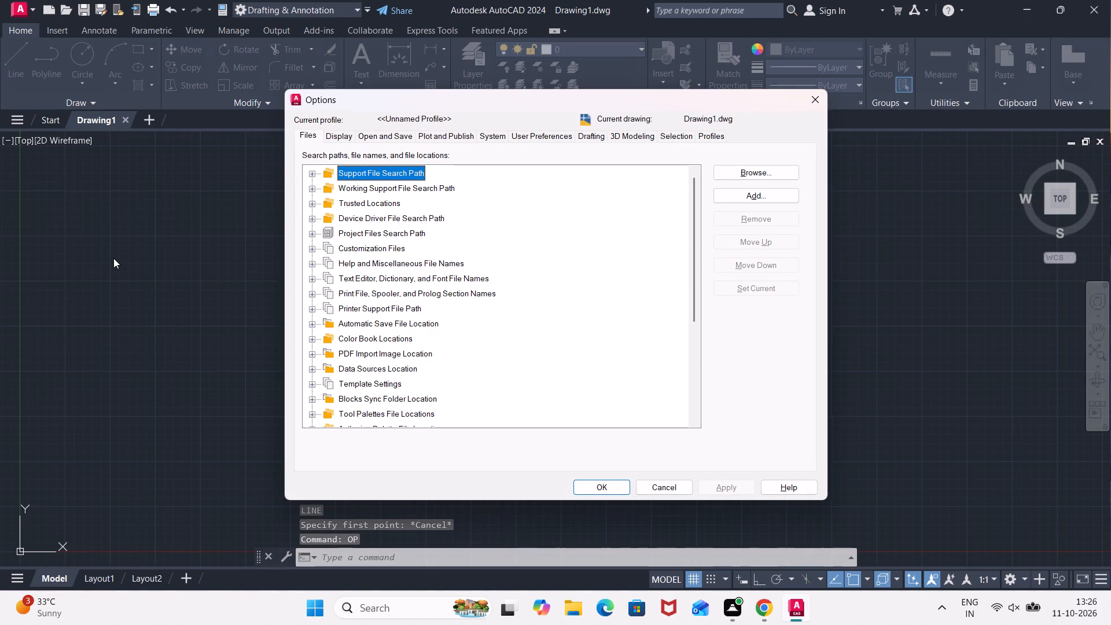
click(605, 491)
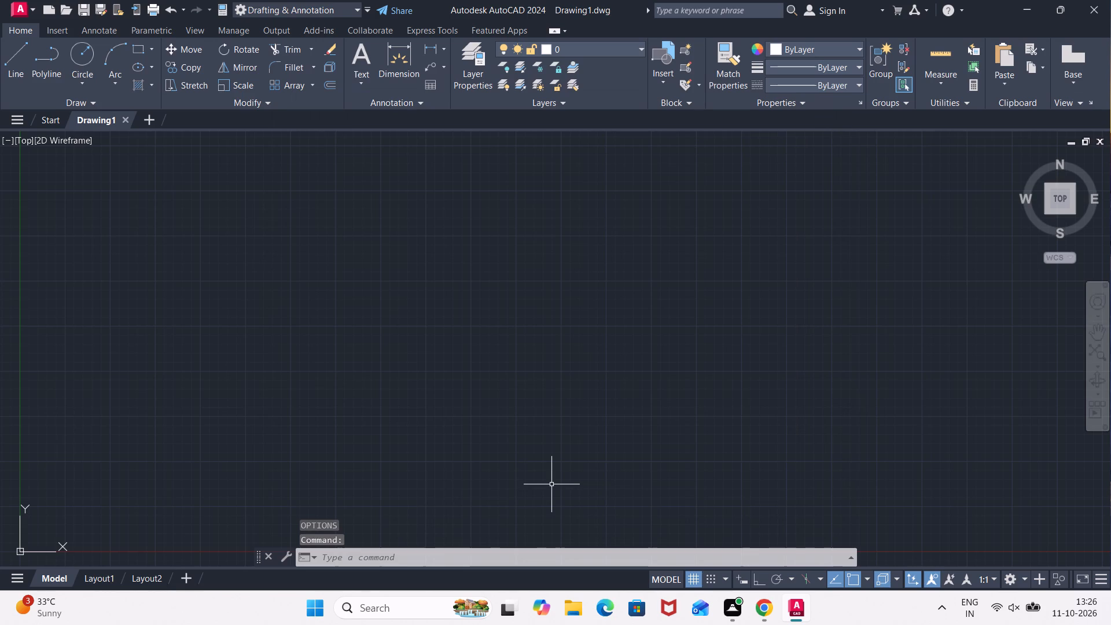
Save the drawing in the Documents folder under the file name MODERN.
key(ctrl+s)
click(564, 429)
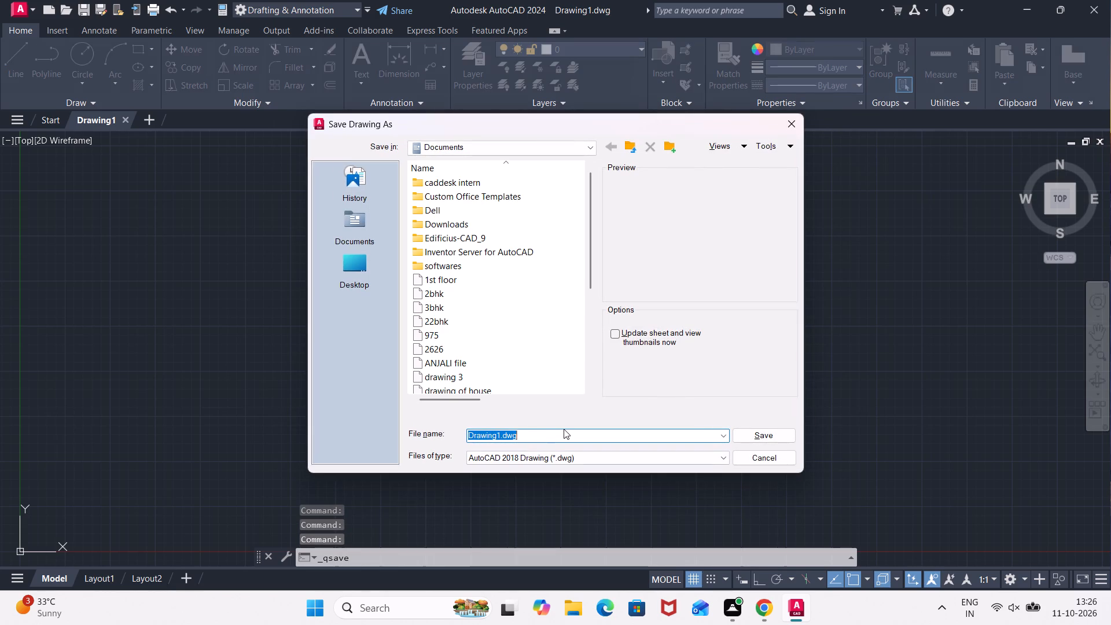
click(562, 433)
key(BackSpace)
key(BackSpace)
key(BackSpace)
key(BackSpace)
key(BackSpace)
key(BackSpace)
key(BackSpace)
key(BackSpace)
key(BackSpace)
key(BackSpace)
key(BackSpace)
key(BackSpace)
key(BackSpace)
key(BackSpace)
key(BackSpace)
key(BackSpace)
key(BackSpace)
key(BackSpace)
key(BackSpace)
key(BackSpace)
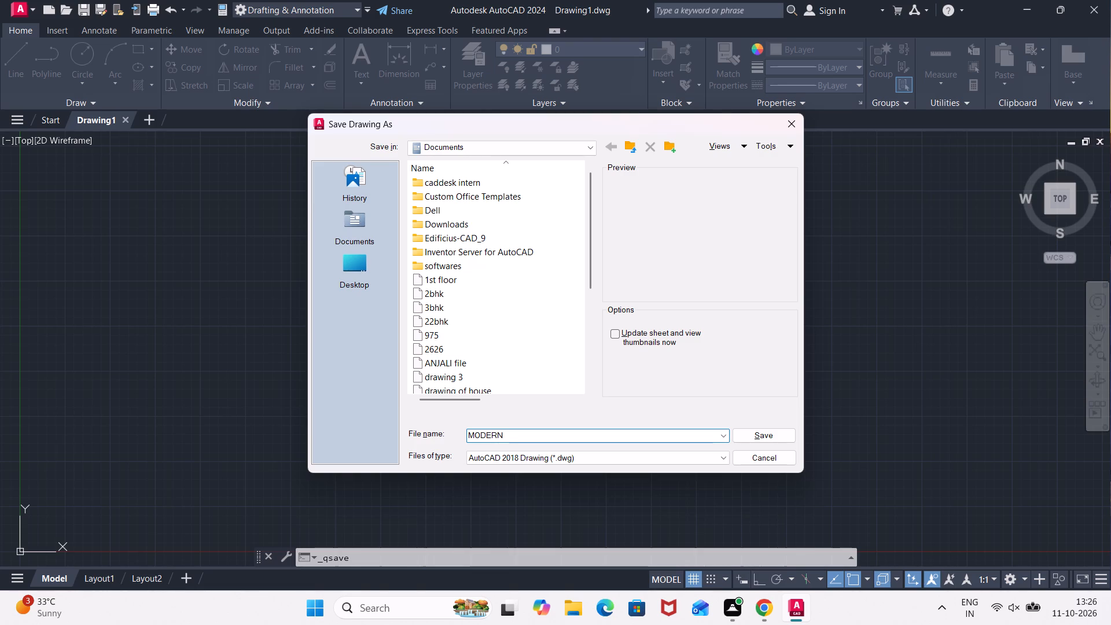
click(770, 431)
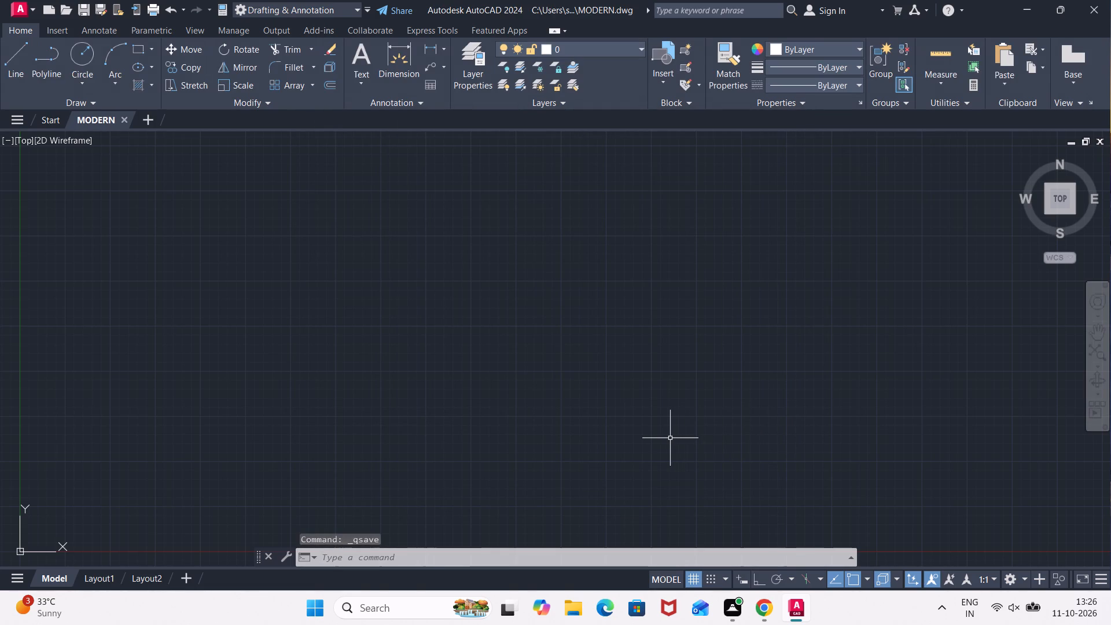
Turn on command log recording with LOGFILEON.
text(LOGFILEON)
key(Return)
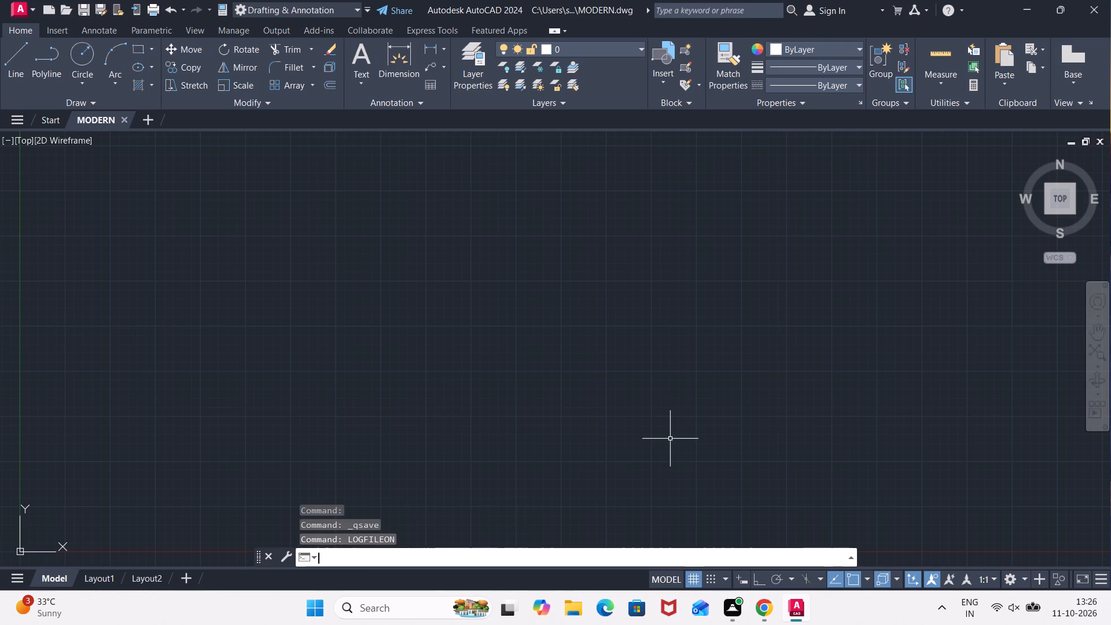
Set the drawing's length unit type to Engineering.
scroll(632, 440, down, 2)
middle_drag(575, 406, 336, 444)
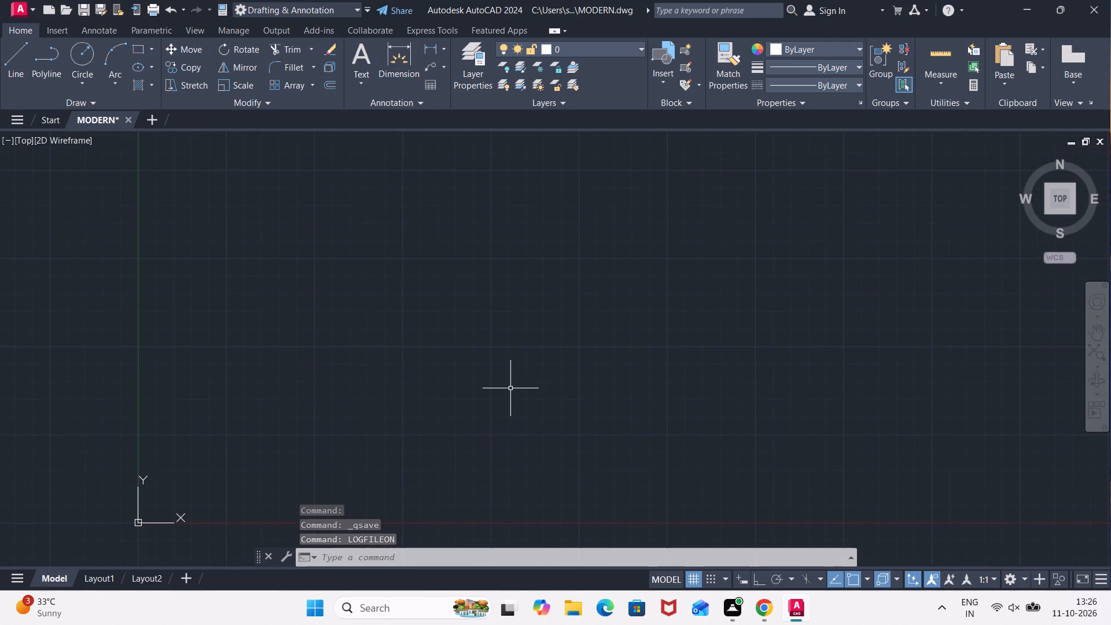
text(UN)
key(Return)
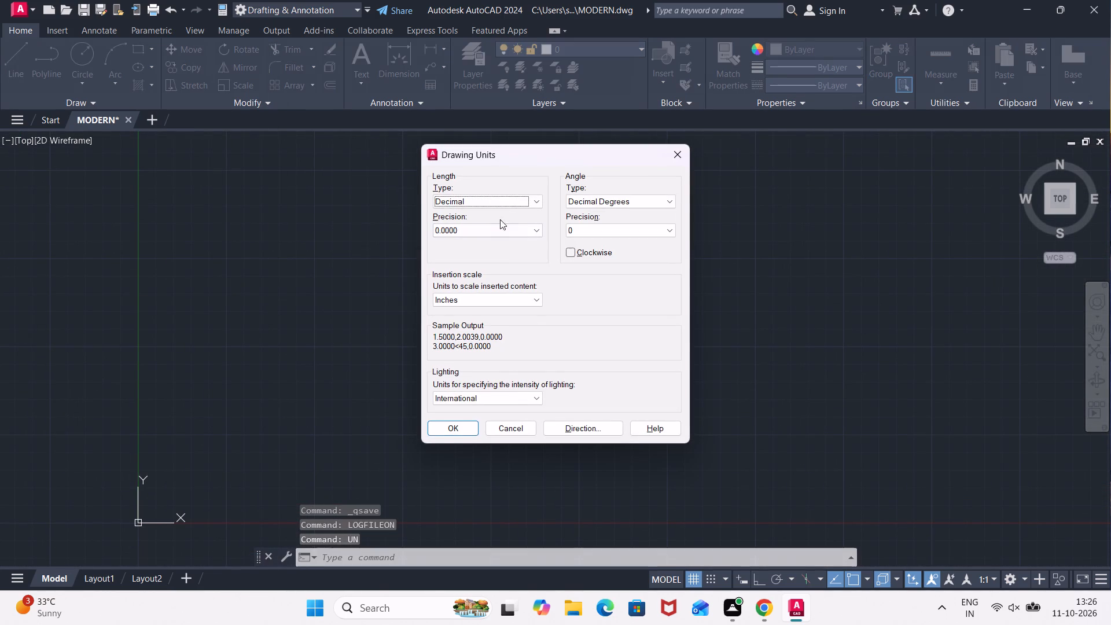
click(512, 199)
click(513, 228)
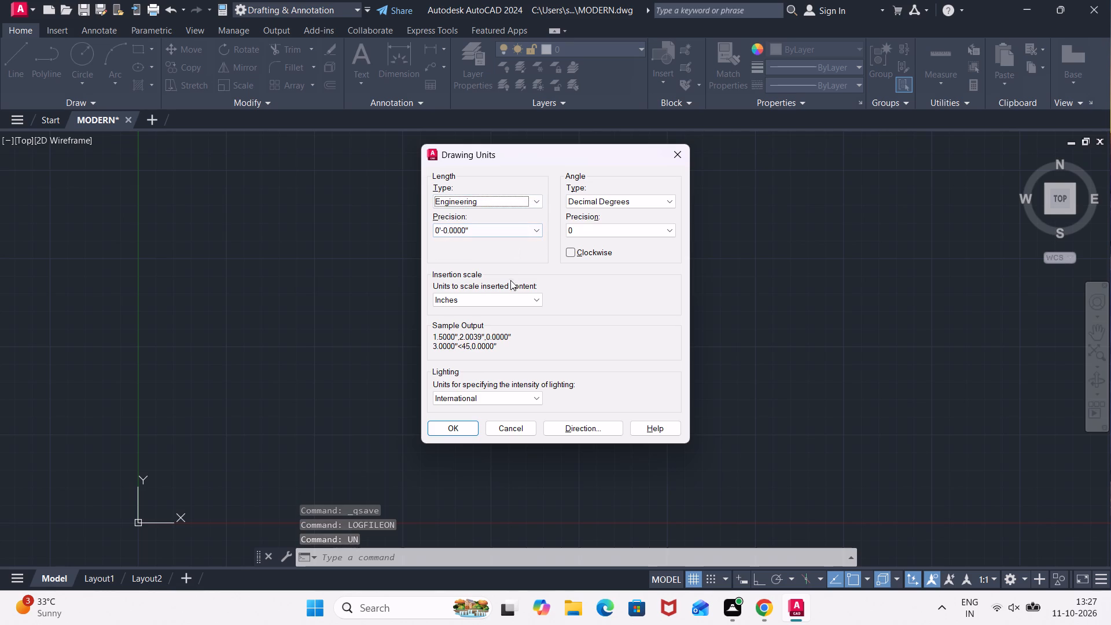
click(463, 424)
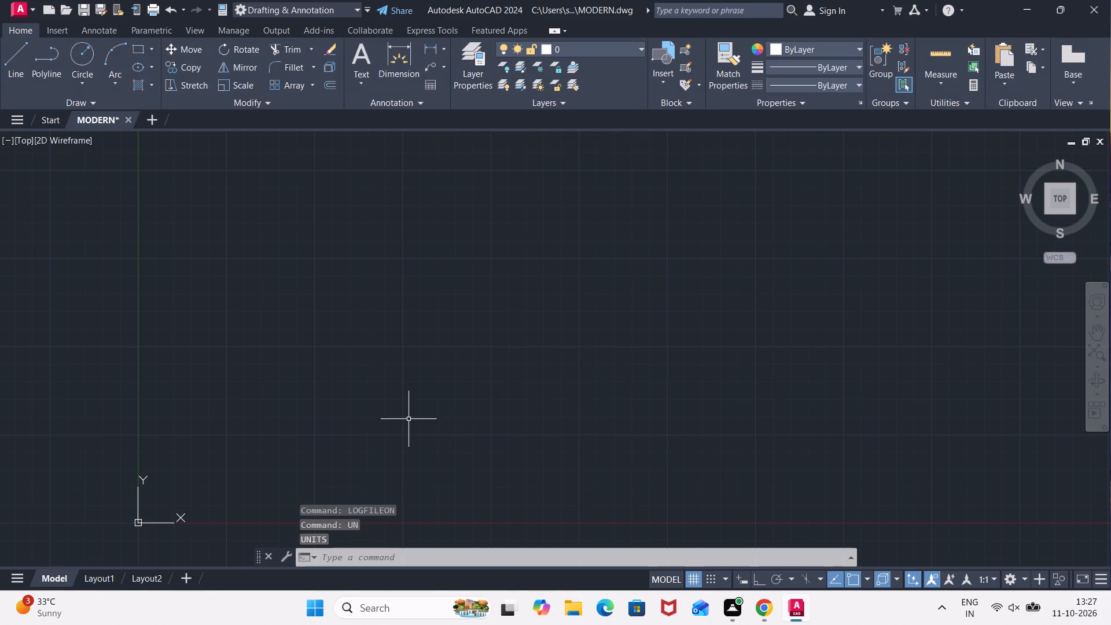
Modify the Standard dimension style so its primary linear unit format is Engineering.
key(d)
key(Return)
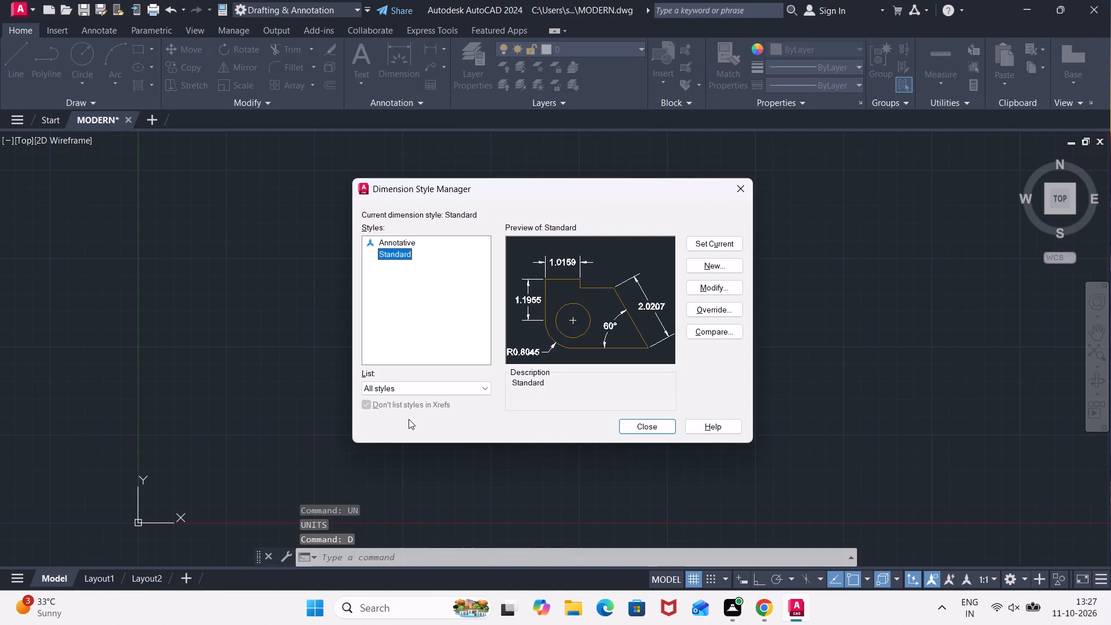
click(729, 290)
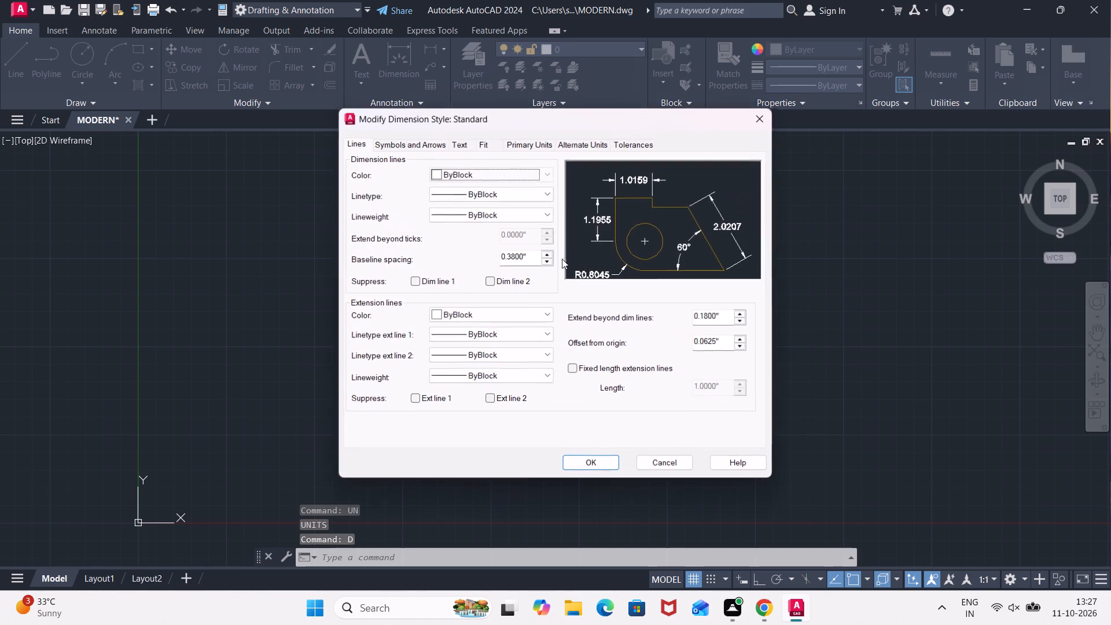
click(436, 177)
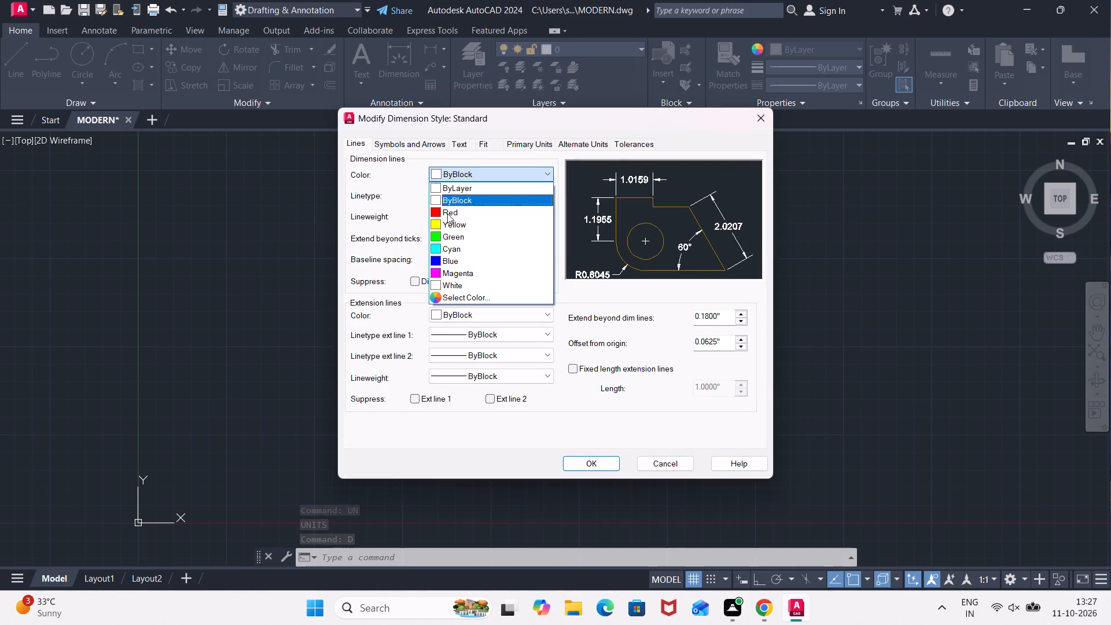
click(449, 204)
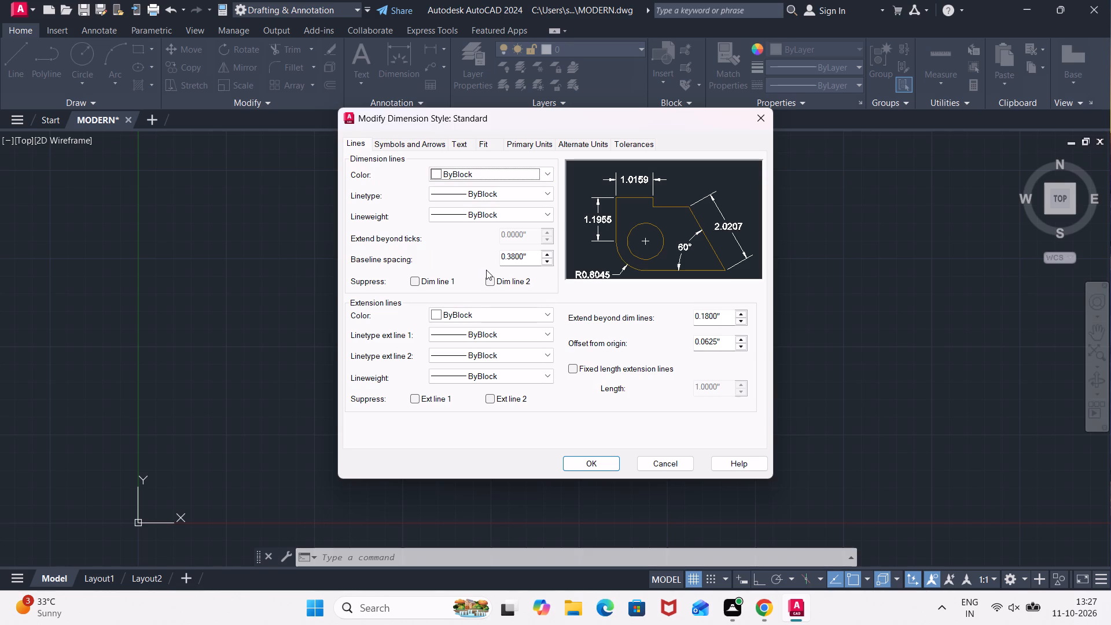
click(429, 146)
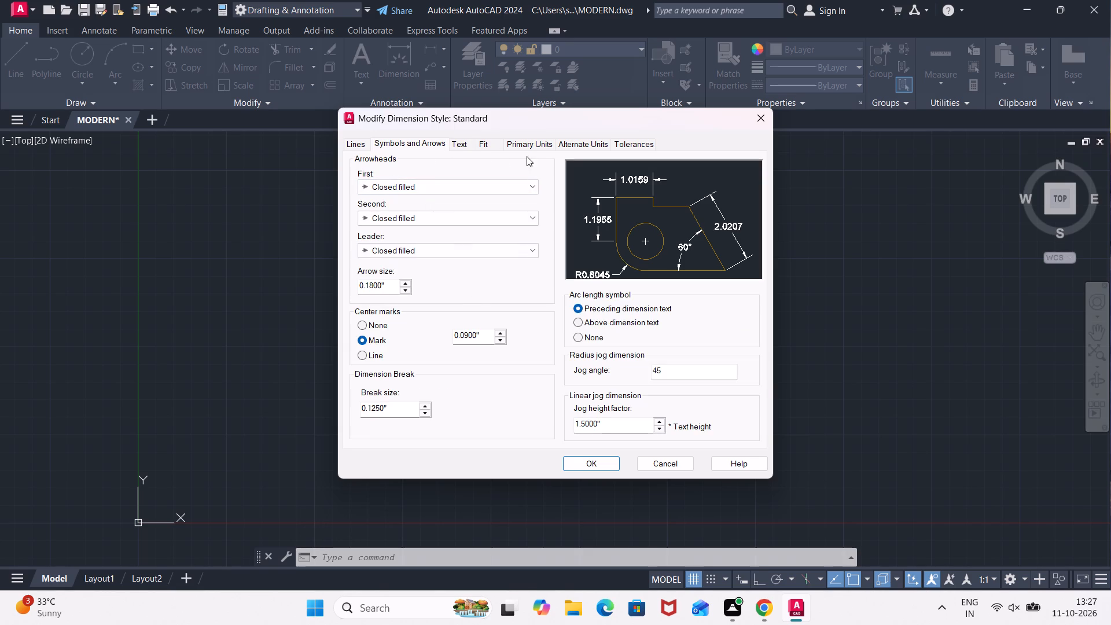
click(545, 142)
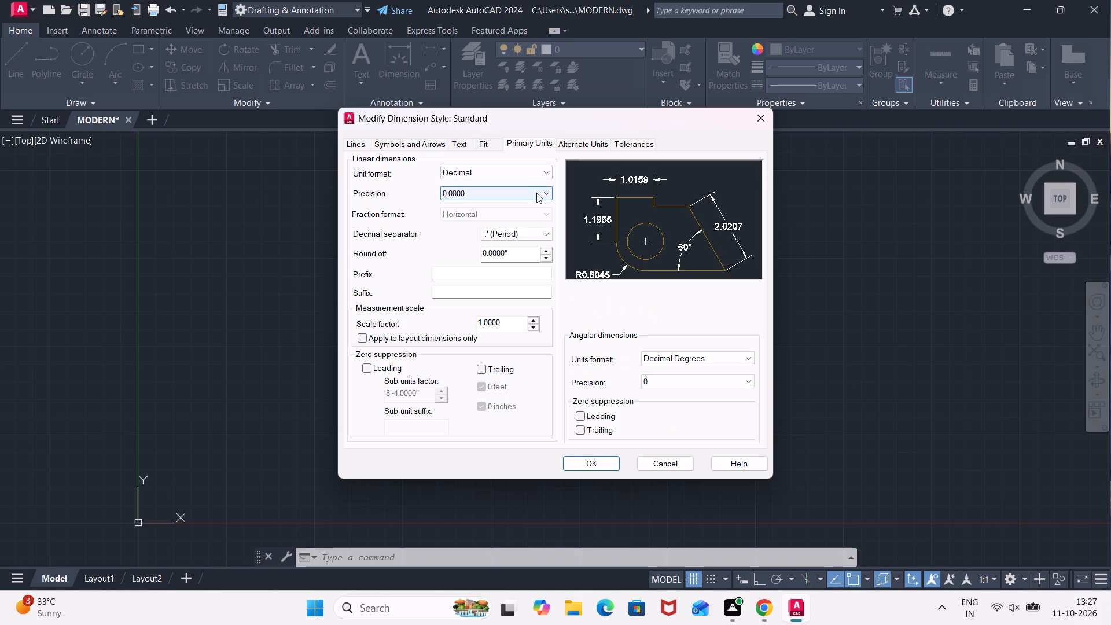
click(541, 178)
click(539, 201)
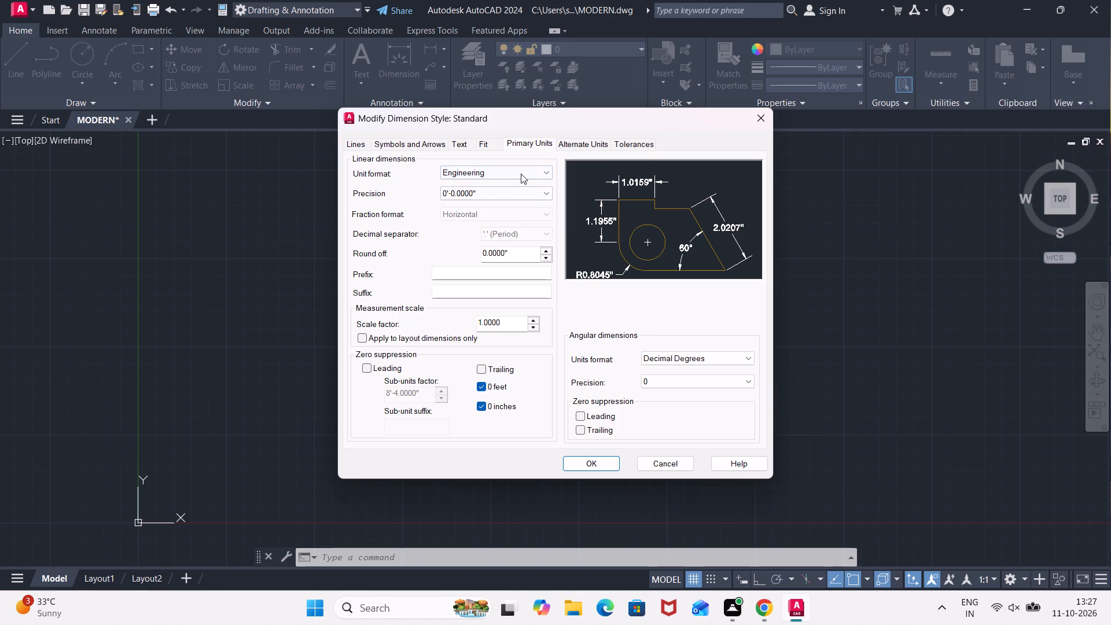
Set the Standard dimension style's text color to Magenta.
click(470, 149)
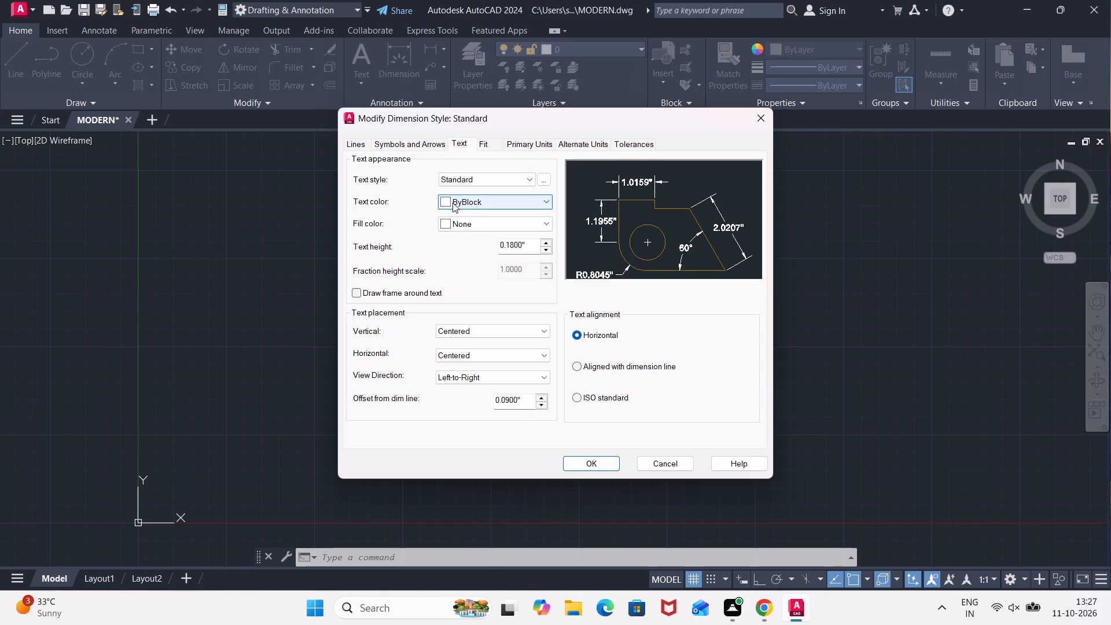
click(446, 200)
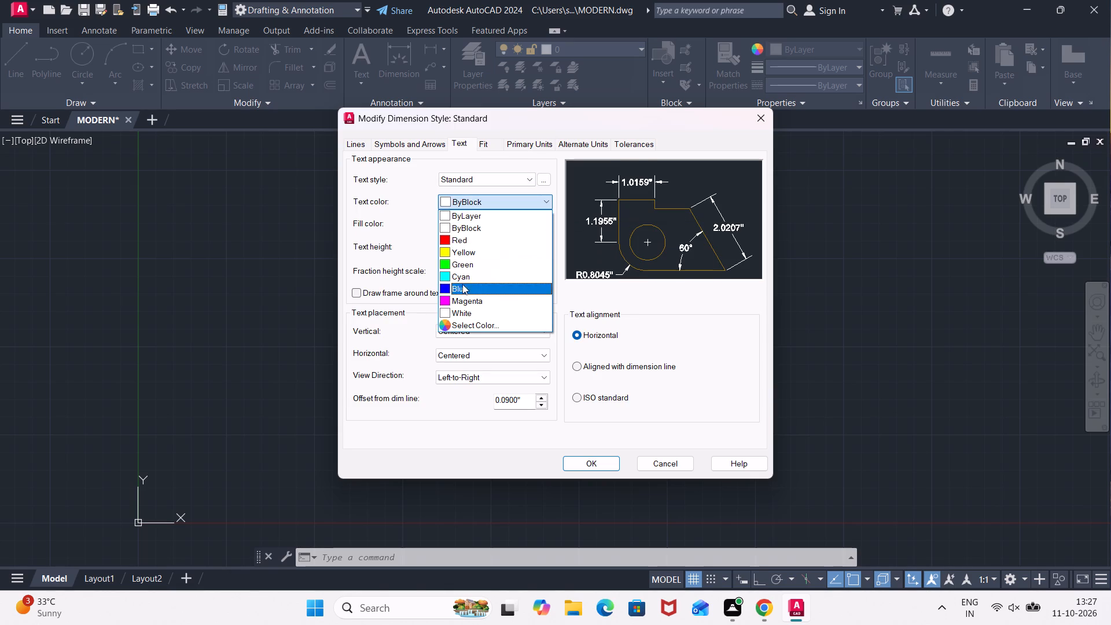
click(463, 299)
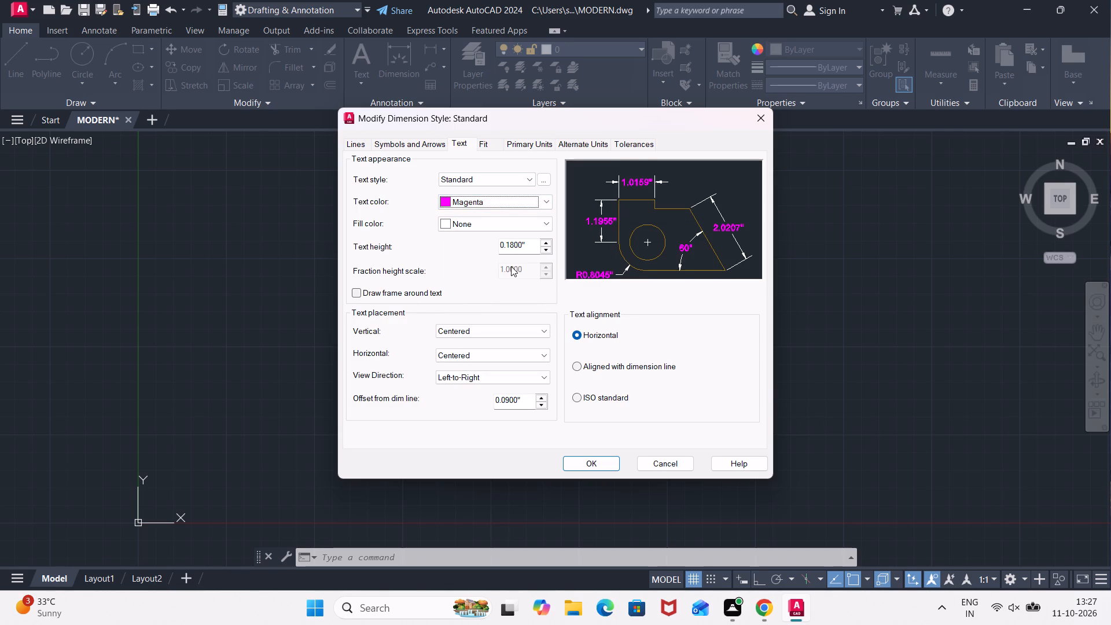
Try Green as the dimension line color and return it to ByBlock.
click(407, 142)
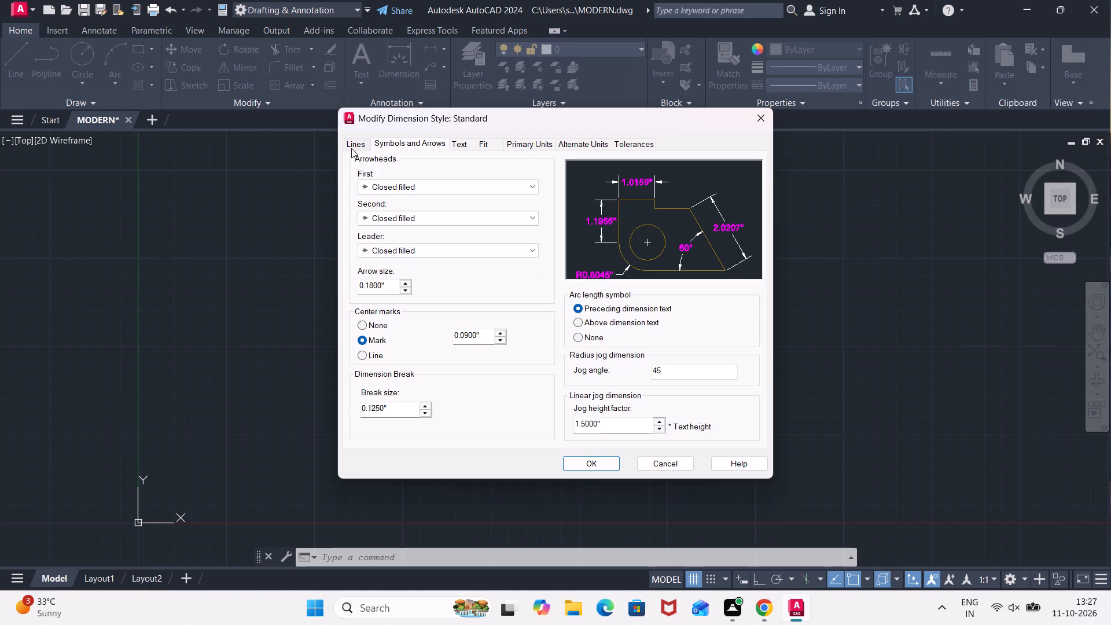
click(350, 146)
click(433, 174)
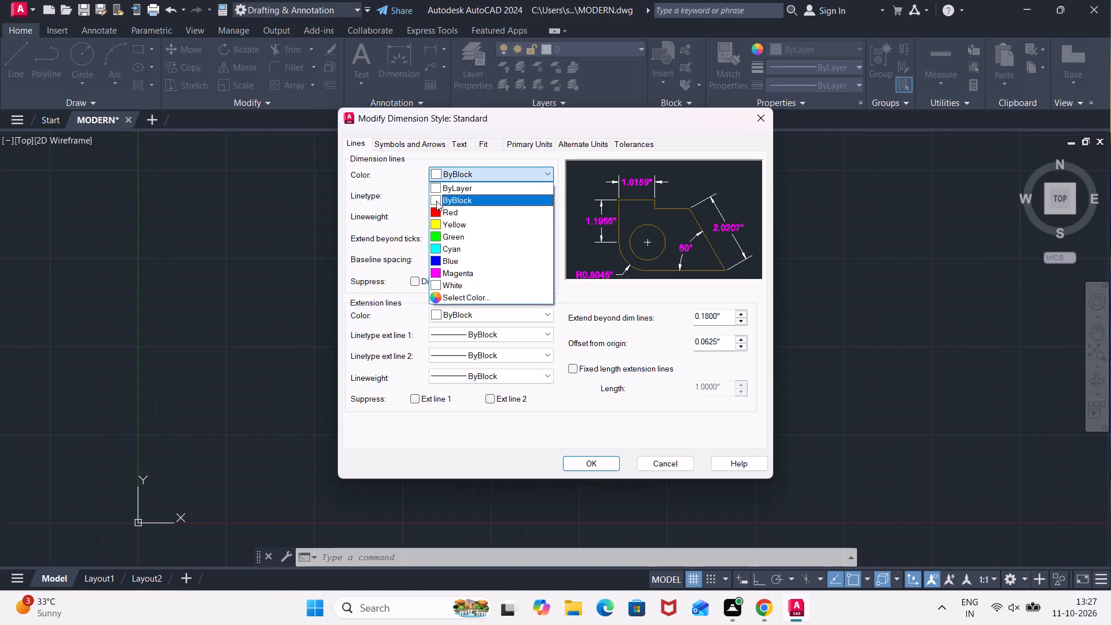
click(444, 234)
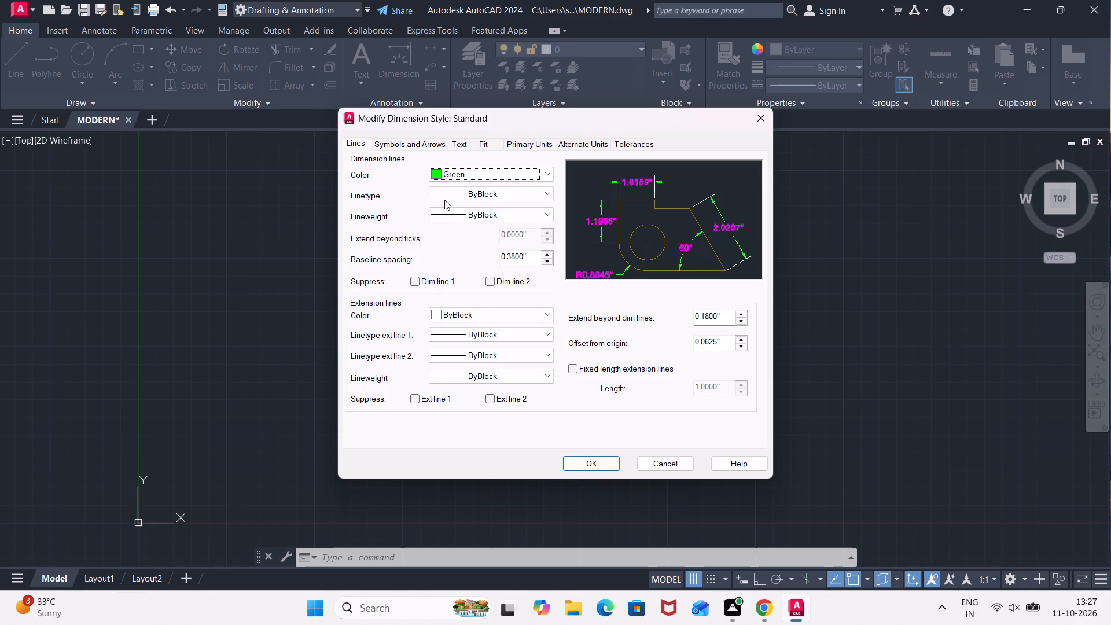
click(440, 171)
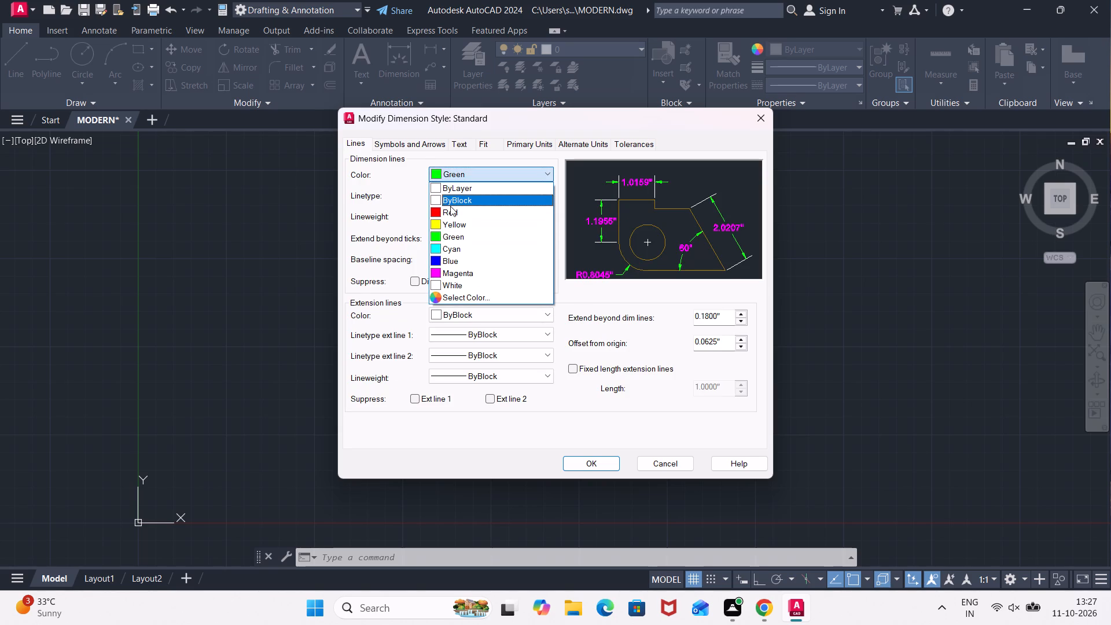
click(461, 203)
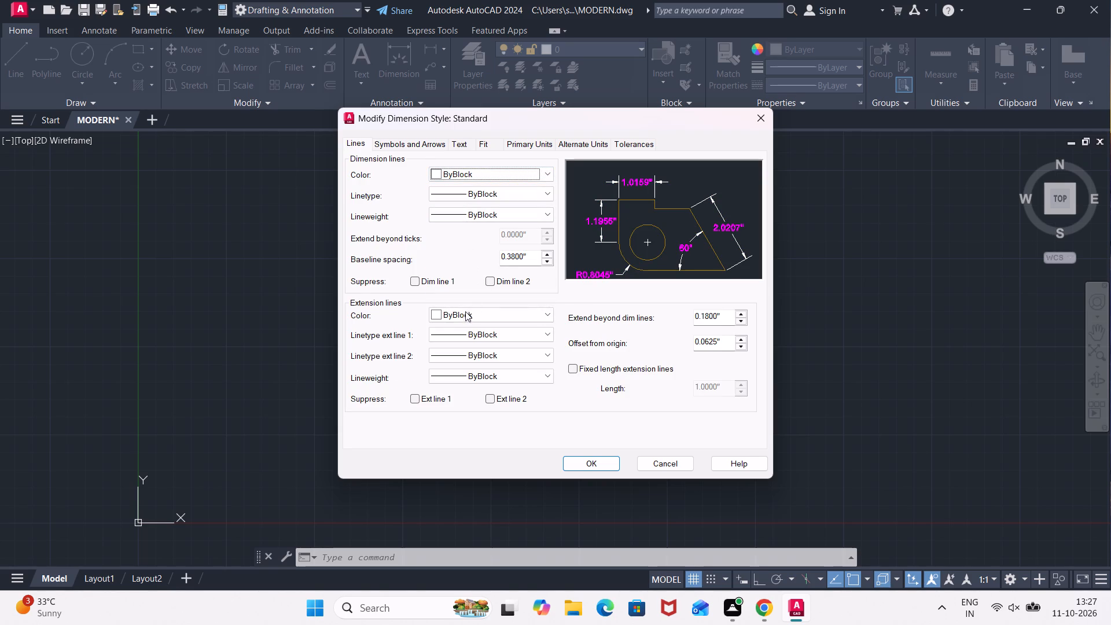
Set the extension line color to Blue, apply the style changes and make the Standard dimension style current.
click(439, 312)
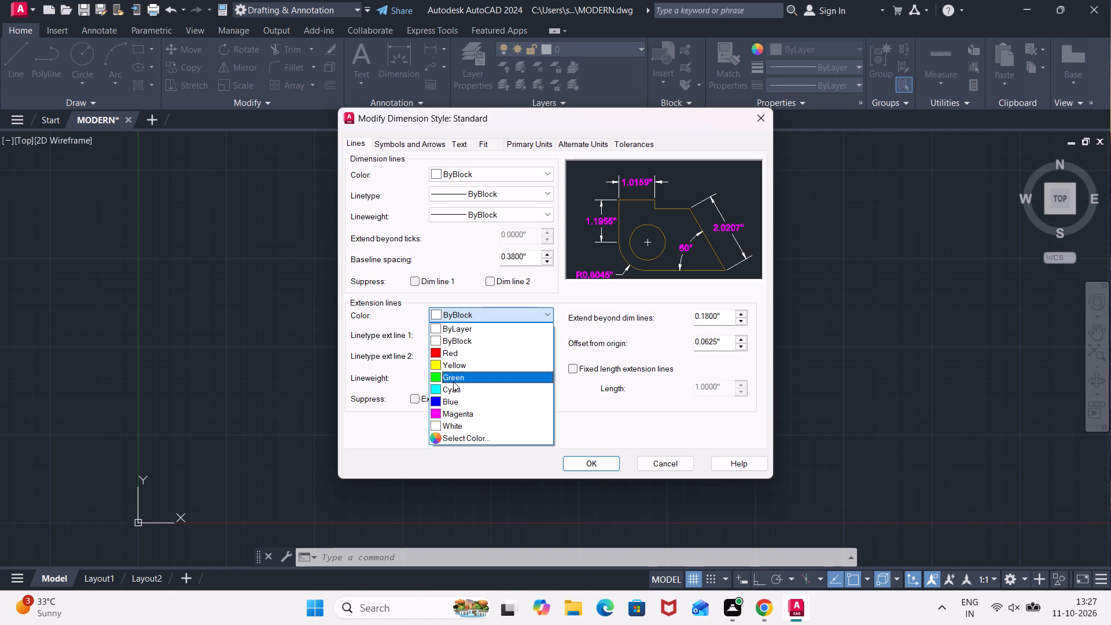
click(453, 400)
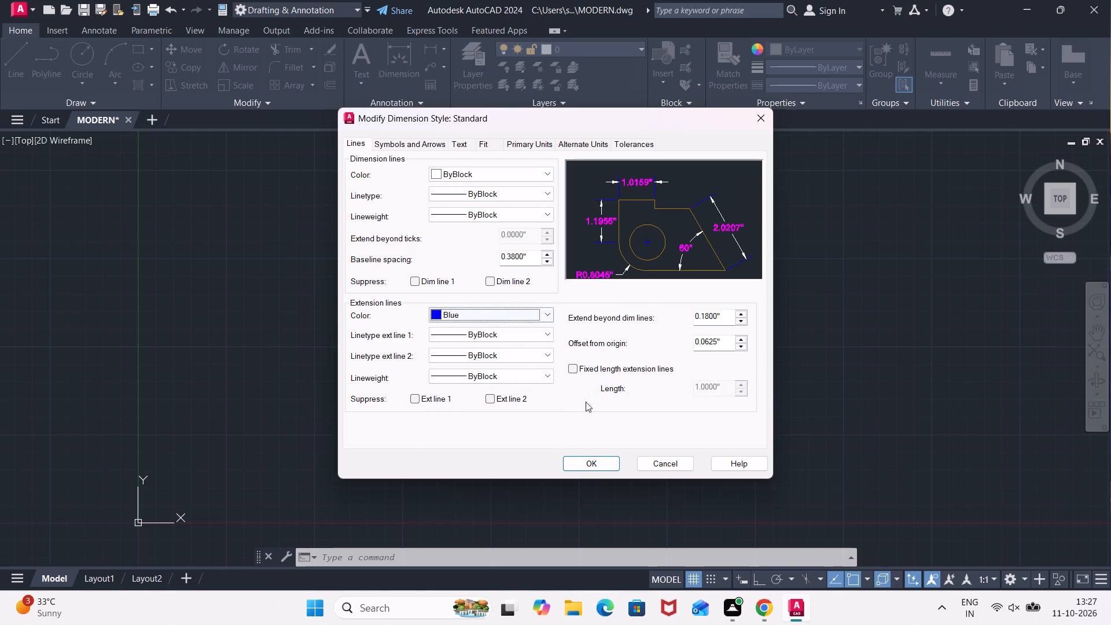
click(588, 461)
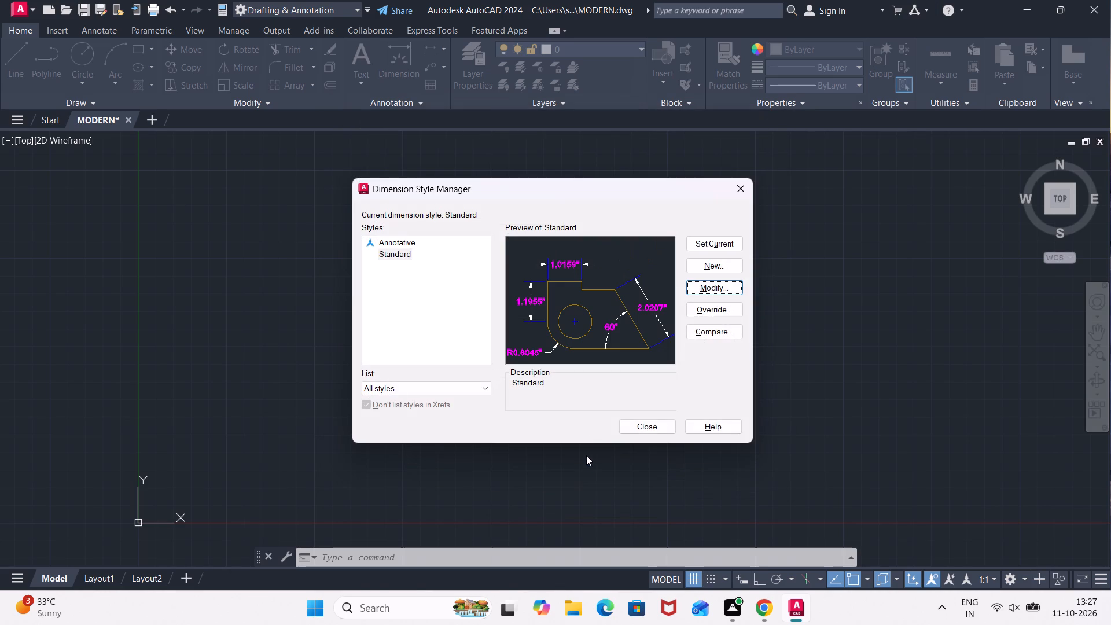
click(698, 241)
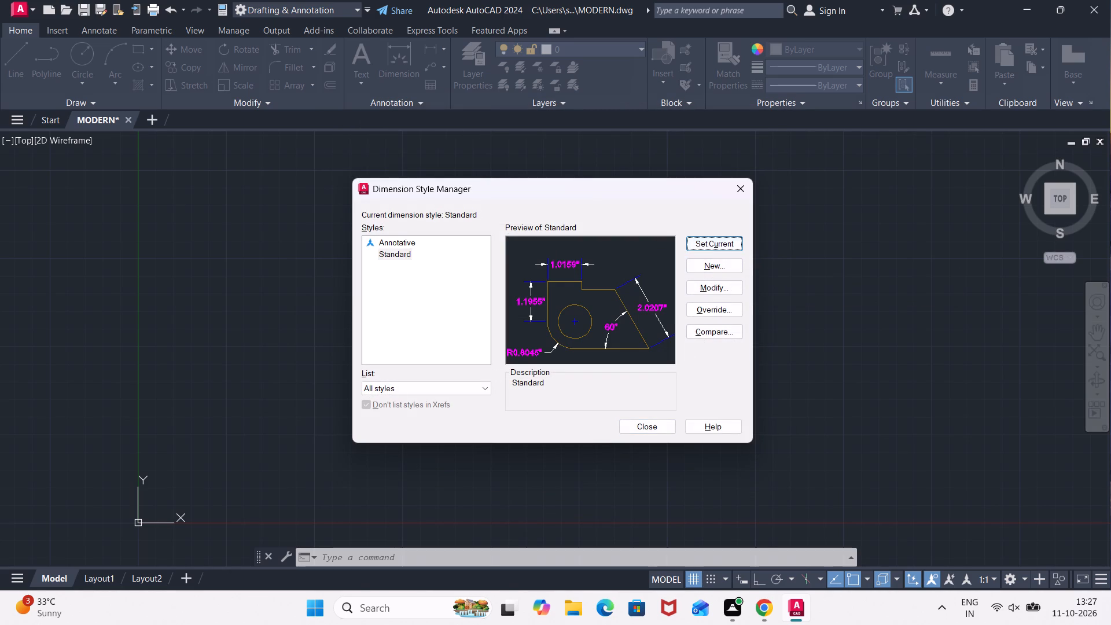
click(641, 426)
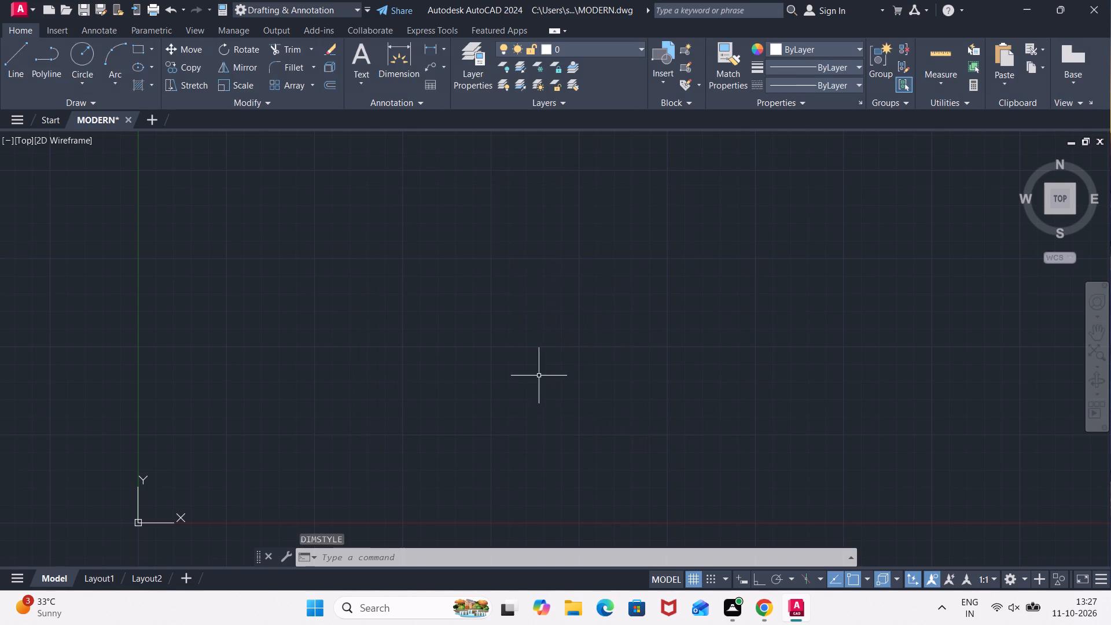
Draw a rectangle with a length of 25' and a width of 30', using the Dimensions option.
scroll(534, 367, down, 1)
middle_drag(534, 333, 417, 440)
middle_drag(496, 319, 496, 320)
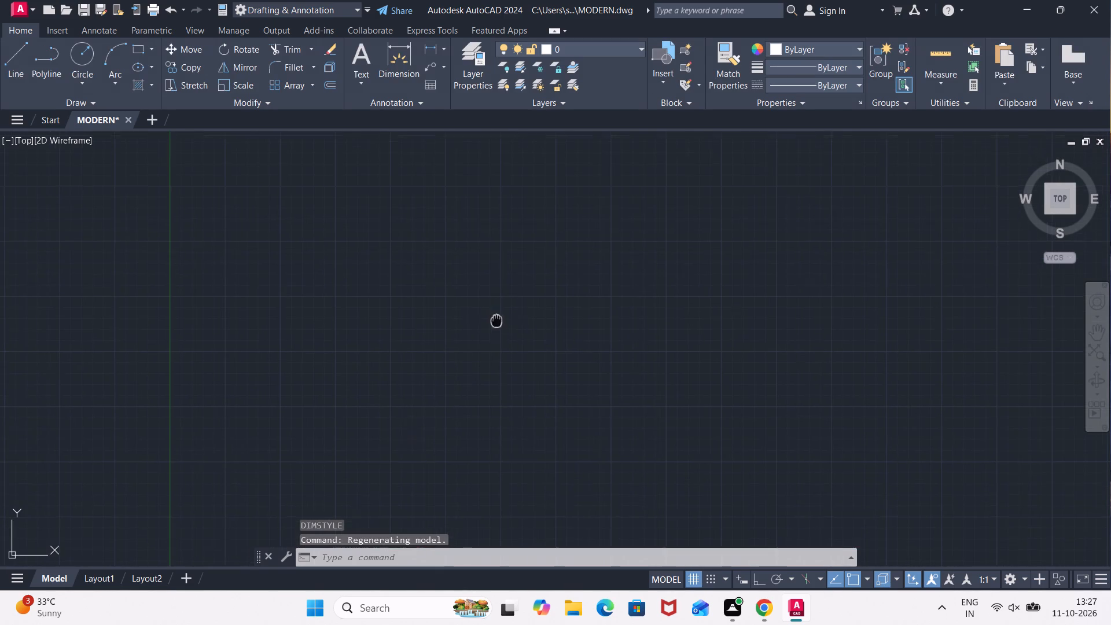
middle_drag(496, 320, 398, 383)
text(REC)
key(Return)
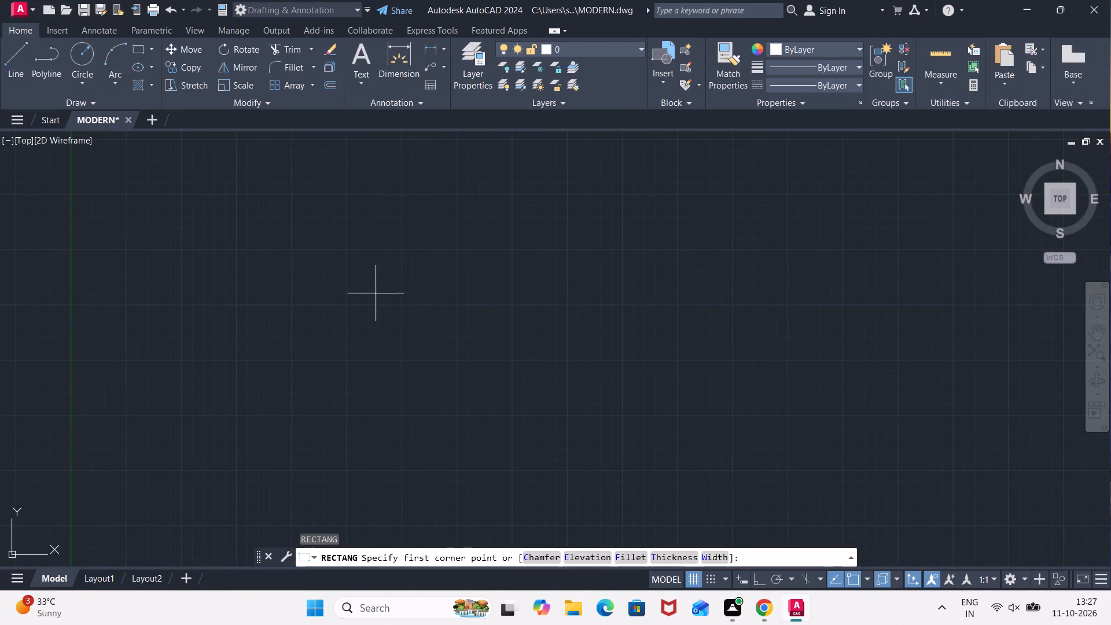
click(374, 291)
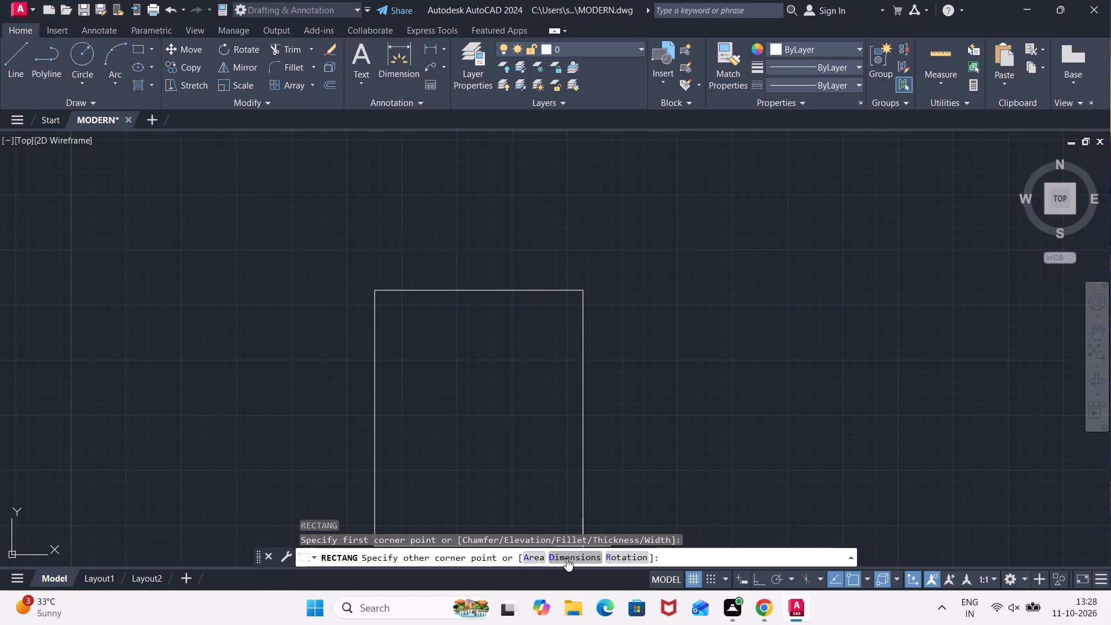
click(566, 557)
scroll(551, 420, down, 1)
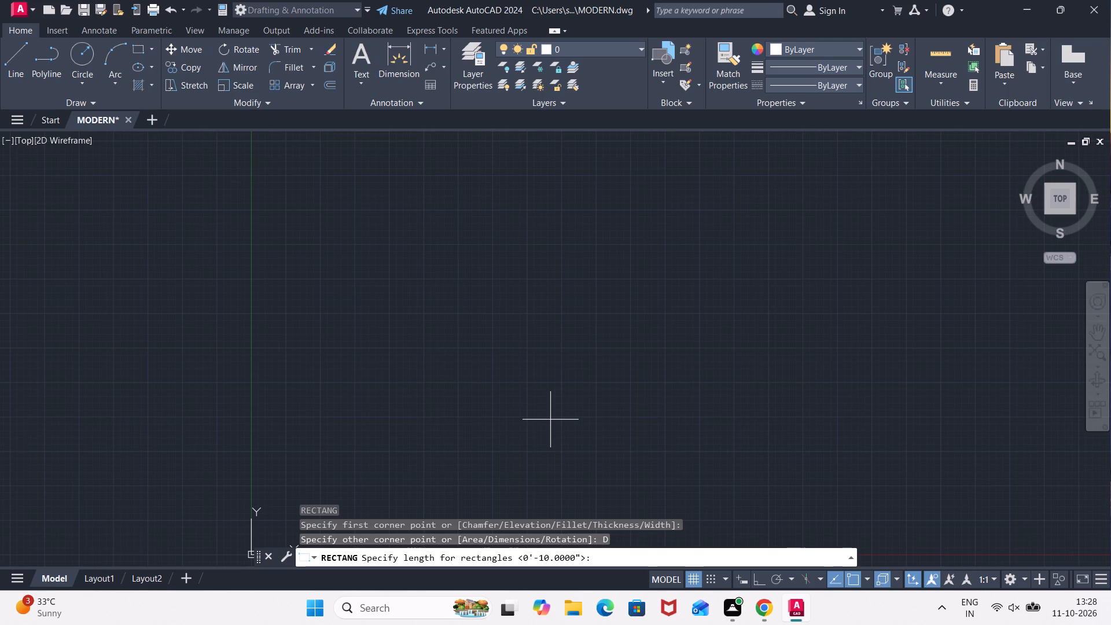
text(25')
key(Return)
text(30')
key(Return)
scroll(560, 431, down, 1)
middle_drag(625, 431, 528, 275)
click(547, 247)
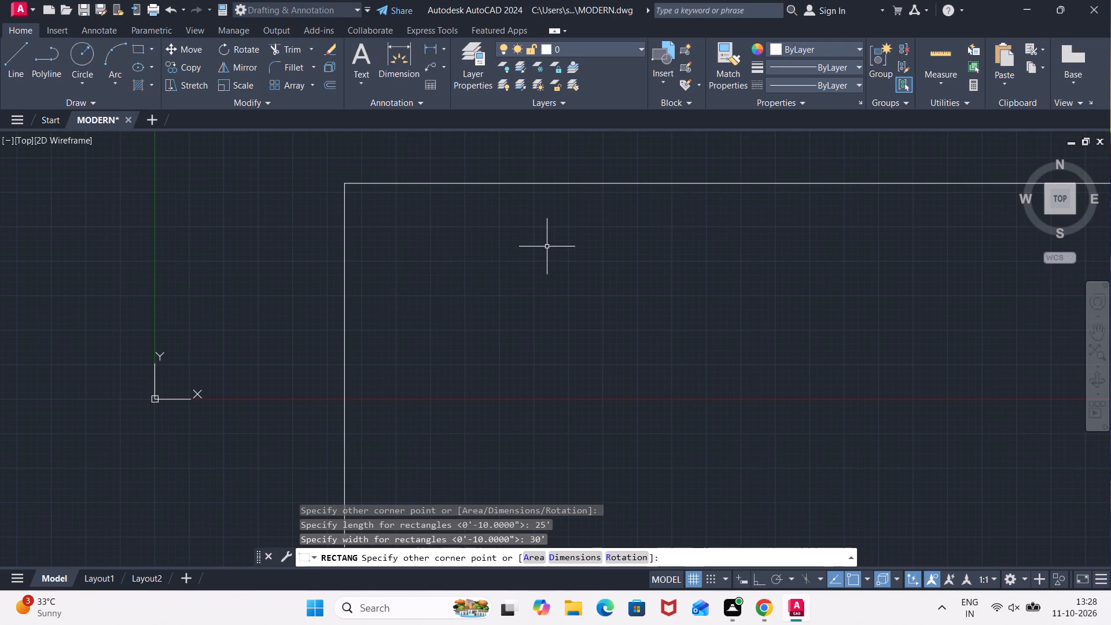
Move the UCS origin away from the rectangle to an empty area below and to its left.
scroll(626, 284, down, 3)
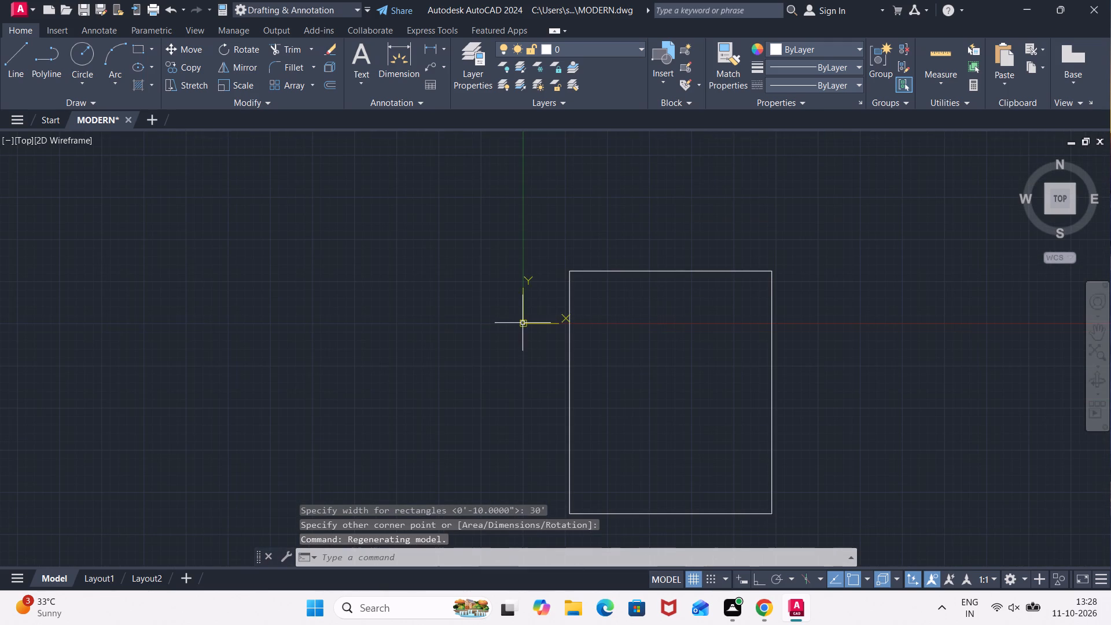
click(523, 323)
drag(524, 325, 445, 380)
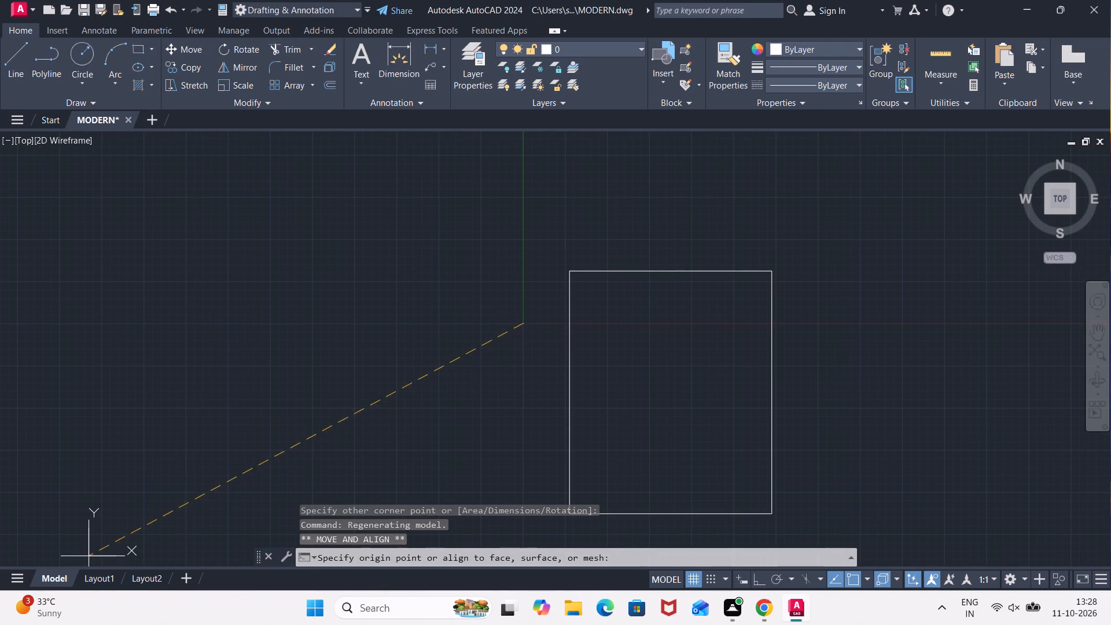
click(87, 557)
middle_drag(373, 436, 229, 325)
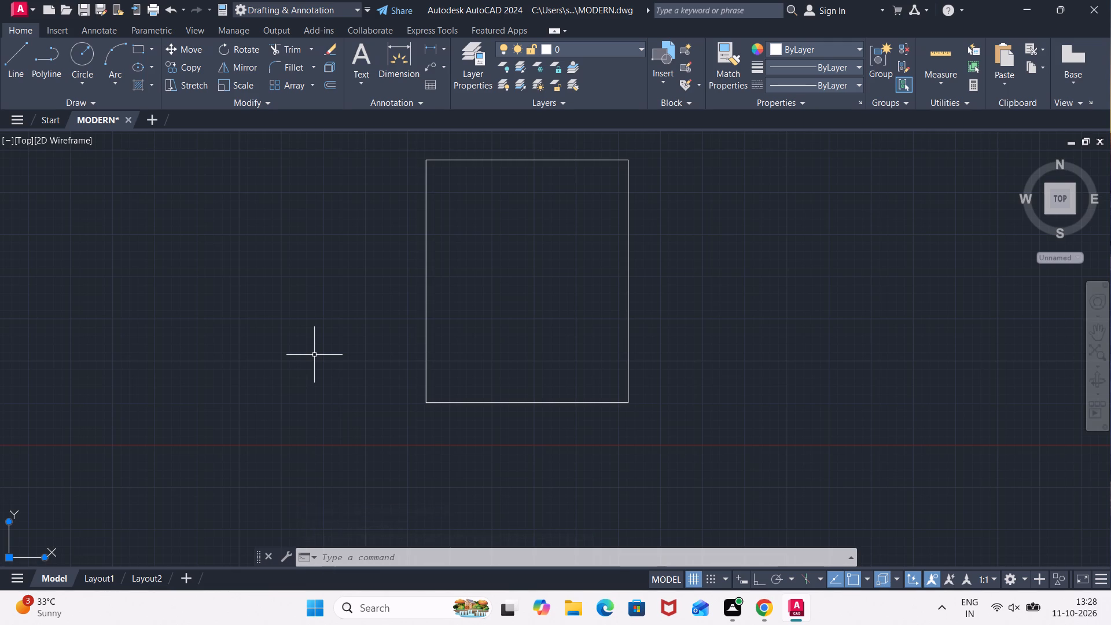
key(Escape)
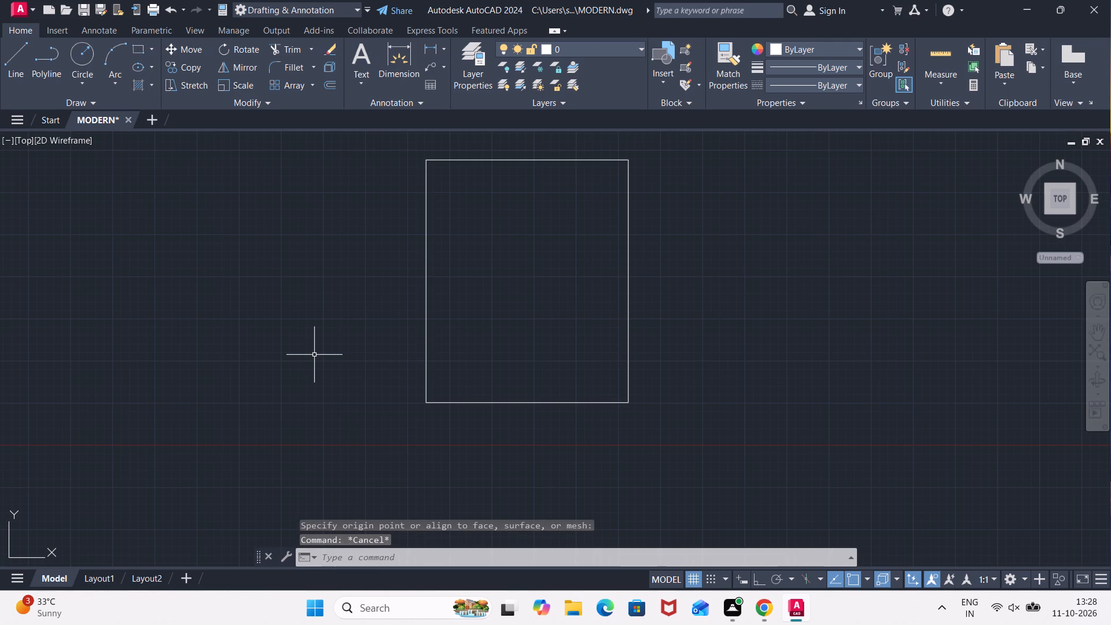
Offset the rectangle 9" to its inside.
text(OFF)
key(Return)
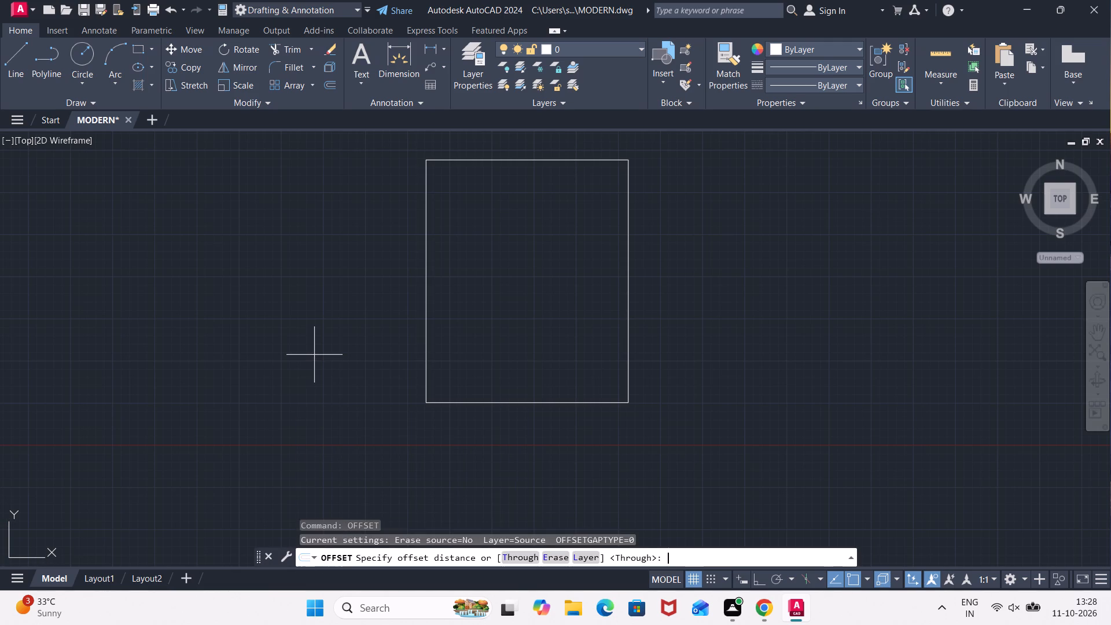
text(9")
key(Return)
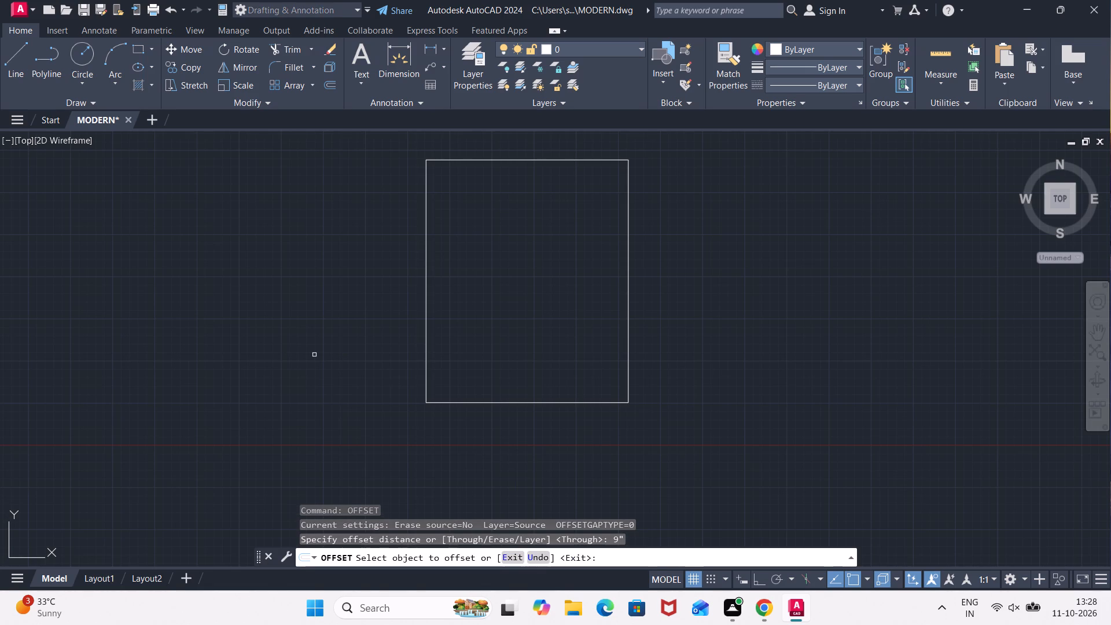
click(427, 337)
click(479, 326)
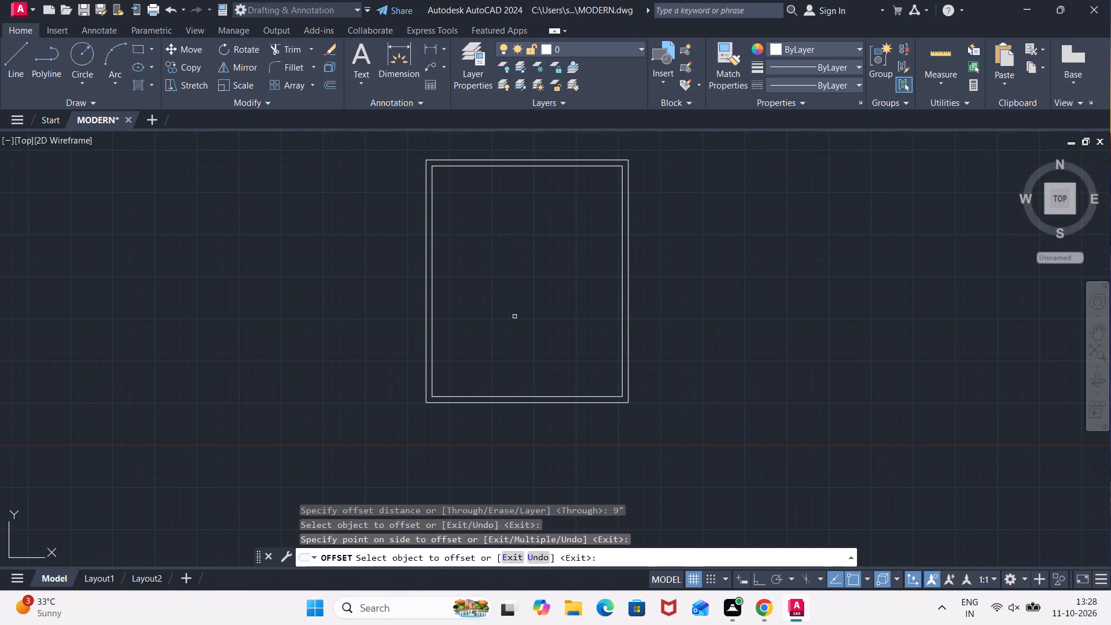
key(Escape)
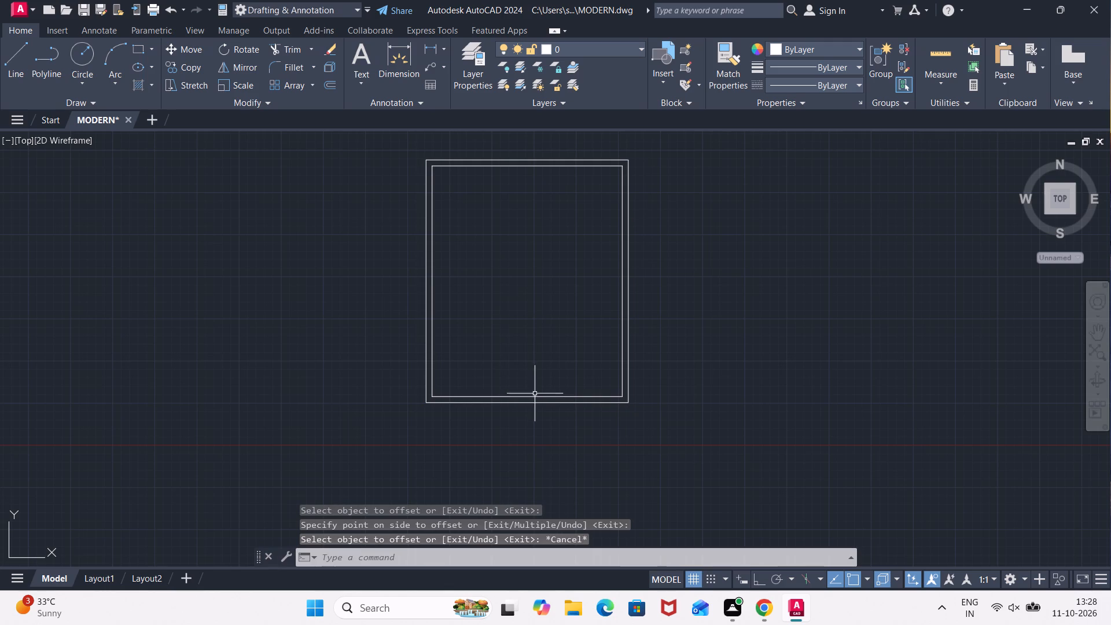
Explode the inner rectangle into separate lines.
click(535, 396)
key(x)
key(Return)
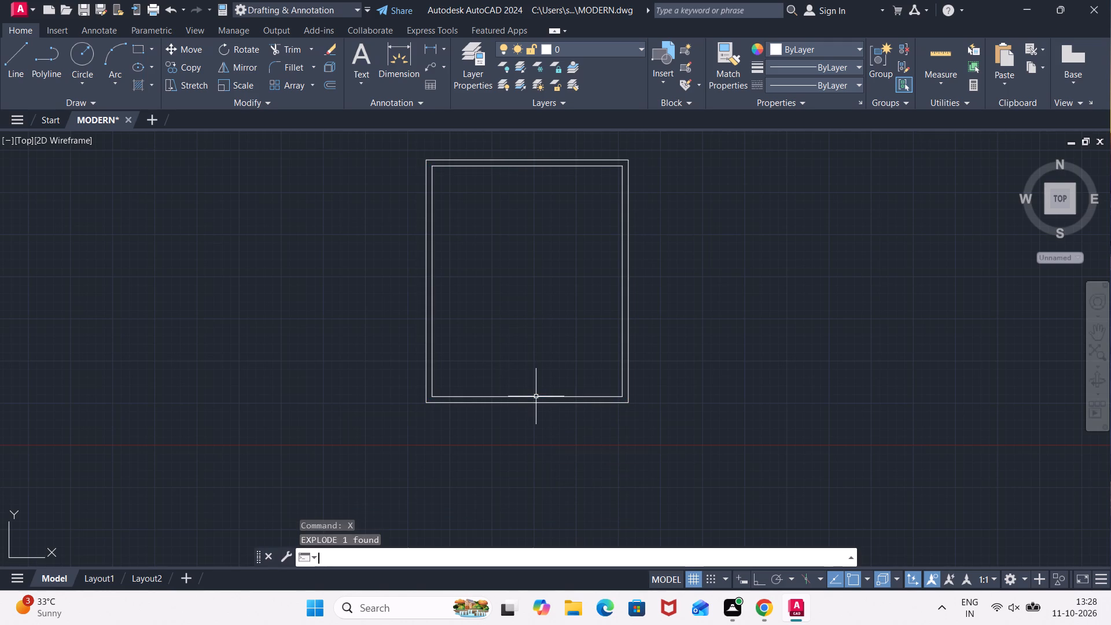
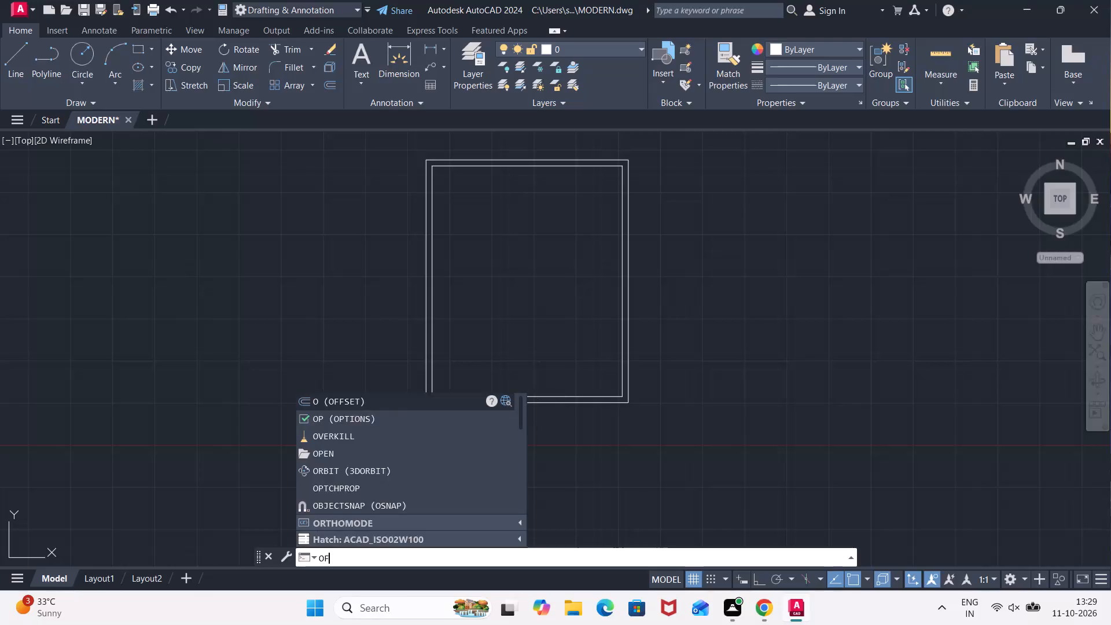
Offset the top inner wall line 9'6" downward into the outline.
key(Return)
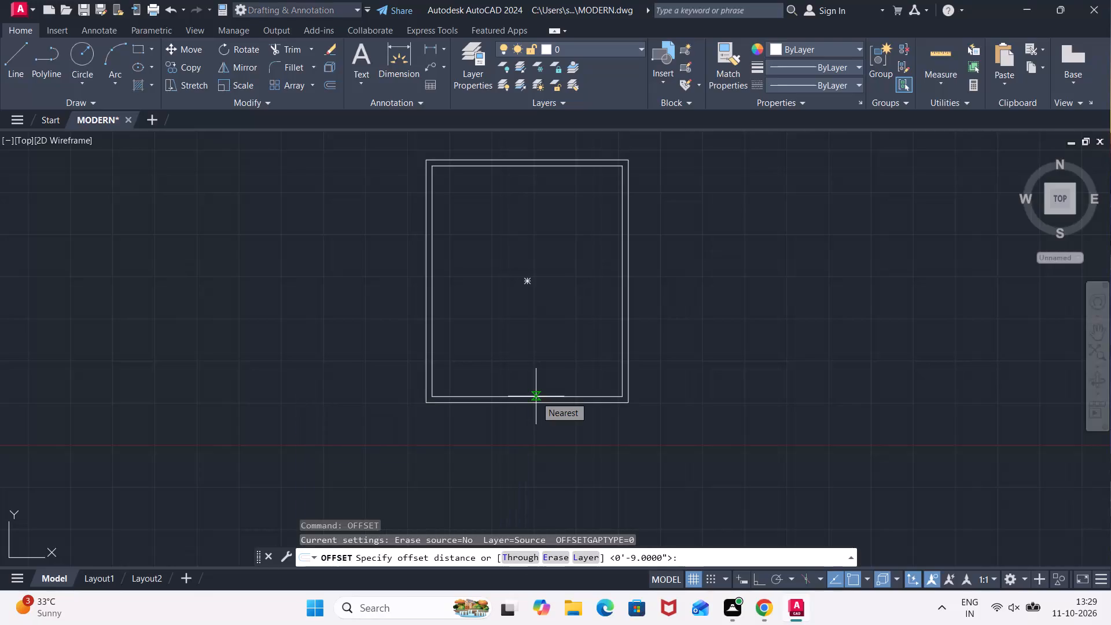
key(6)
key(BackSpace)
key(9)
key(apostrophe)
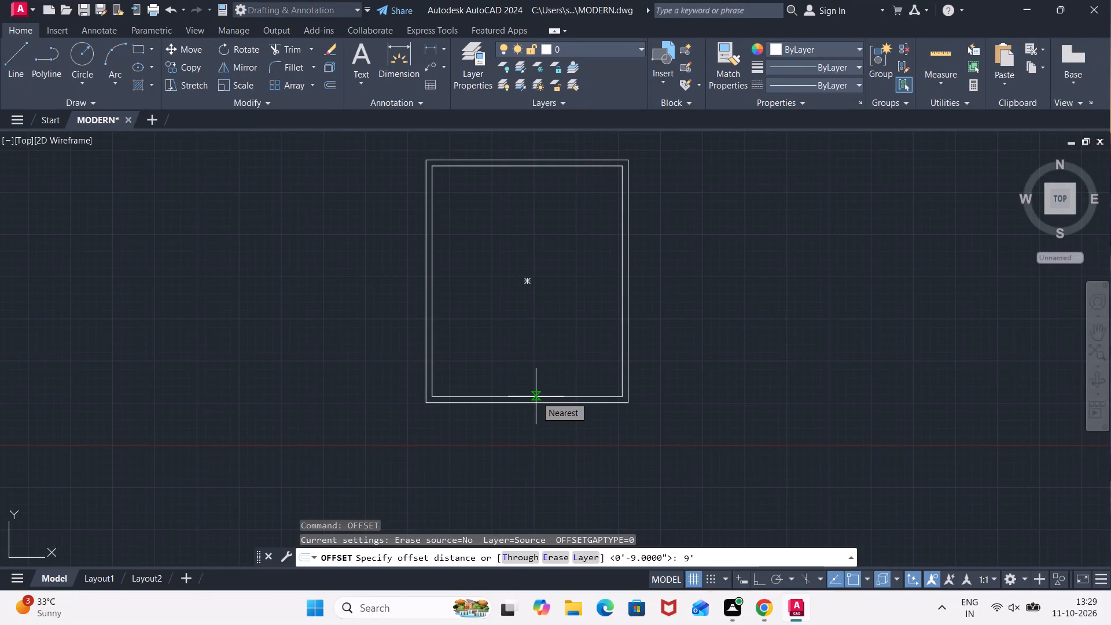
text(6")
key(Return)
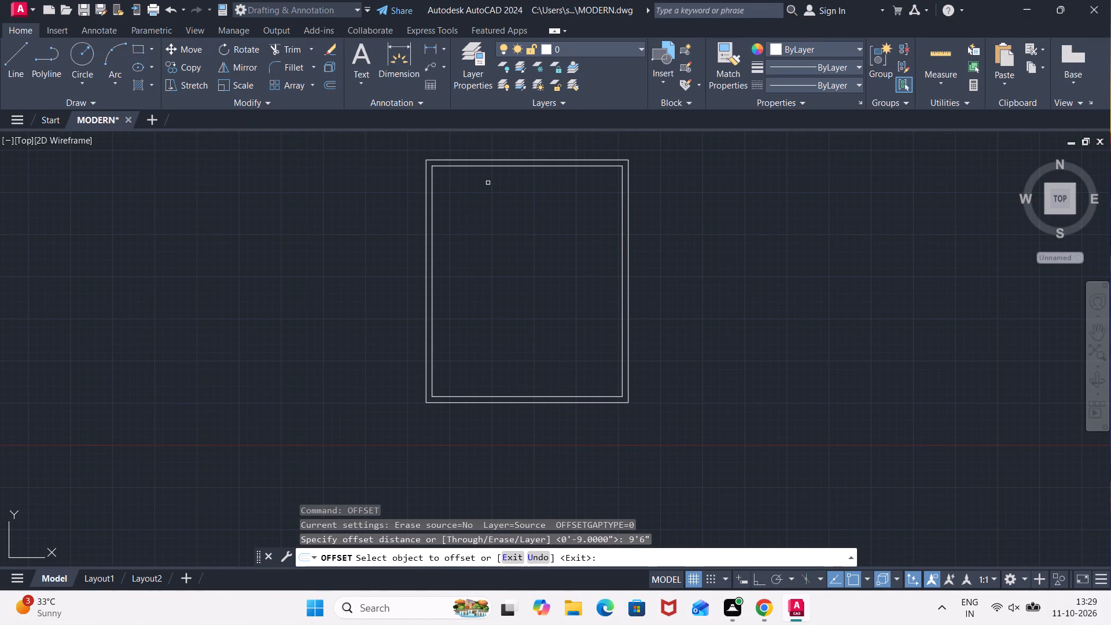
click(499, 167)
click(499, 214)
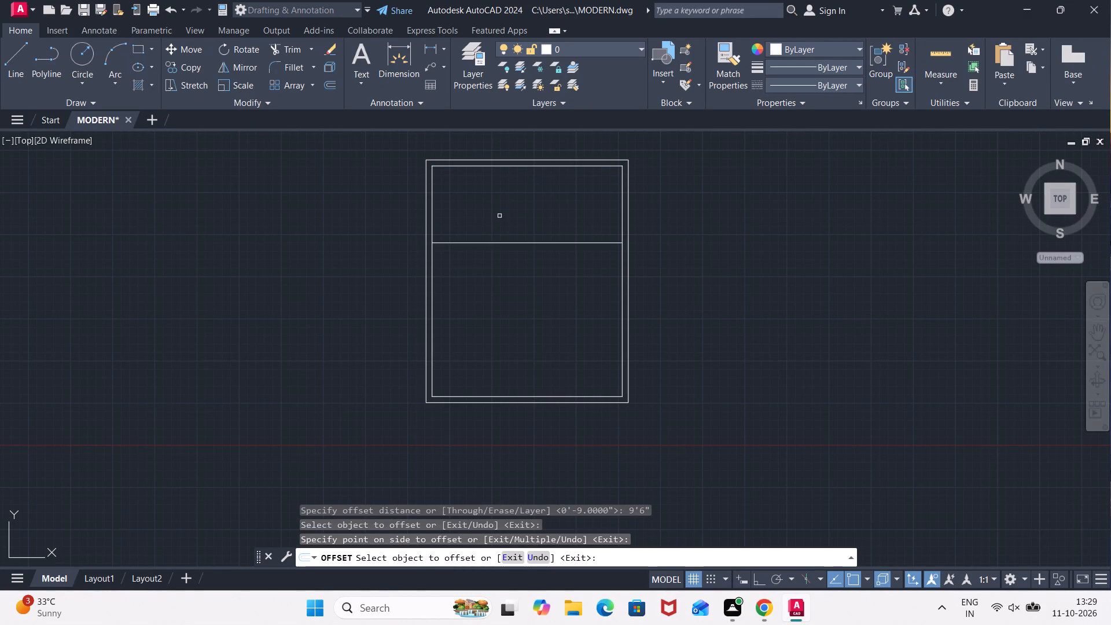
key(space)
Offset the new horizontal line 4.5" downward to form the upper partition wall.
key(space)
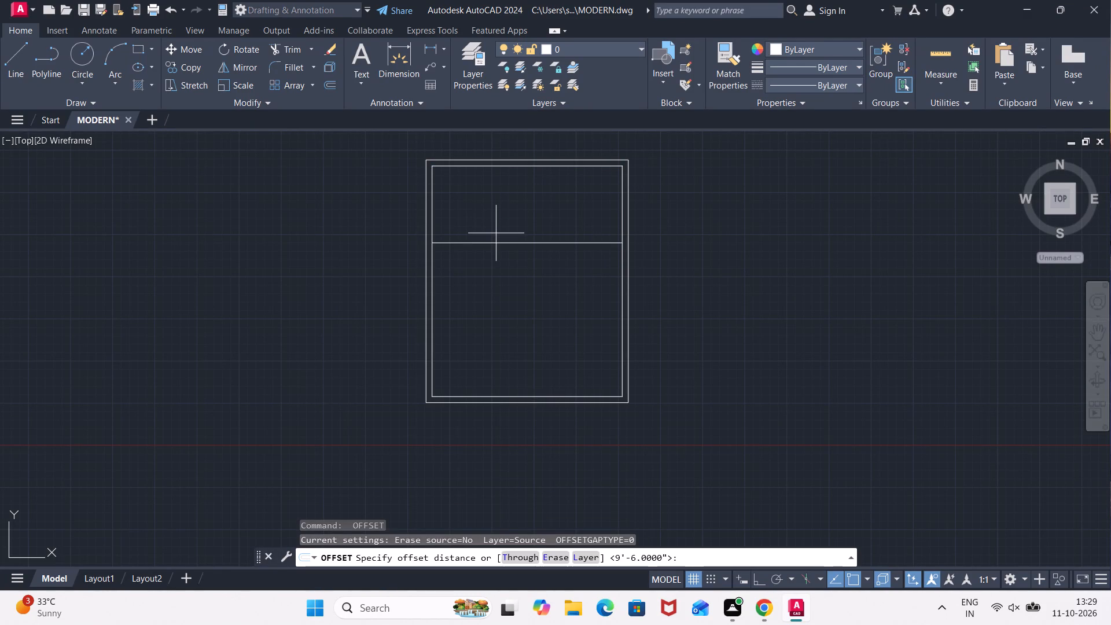
text(4.5")
key(Return)
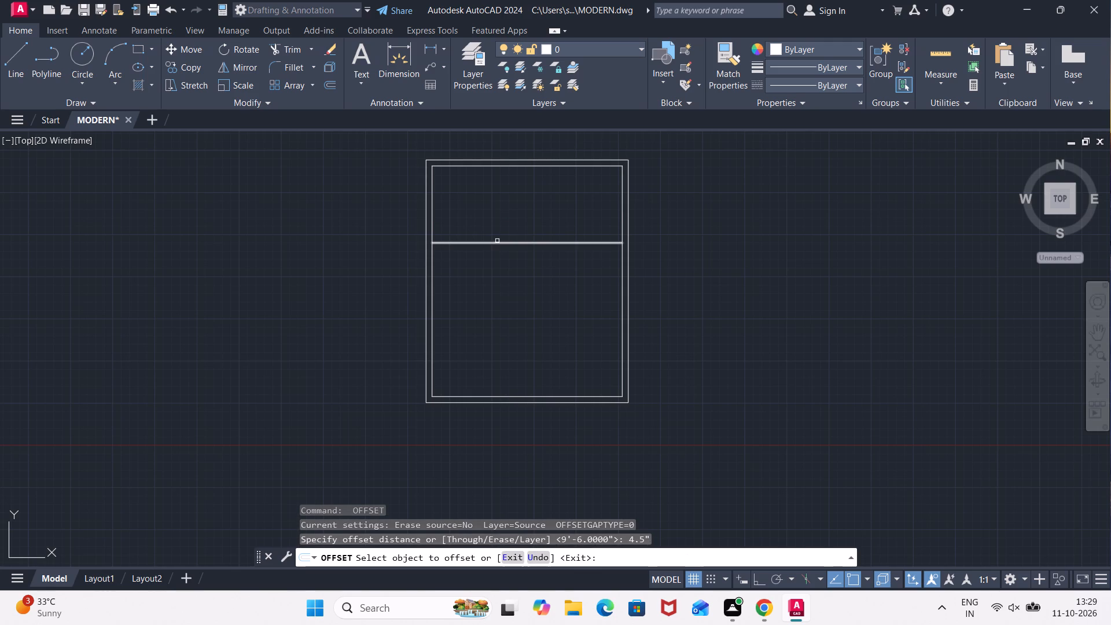
click(497, 241)
click(497, 271)
scroll(473, 276, up, 1)
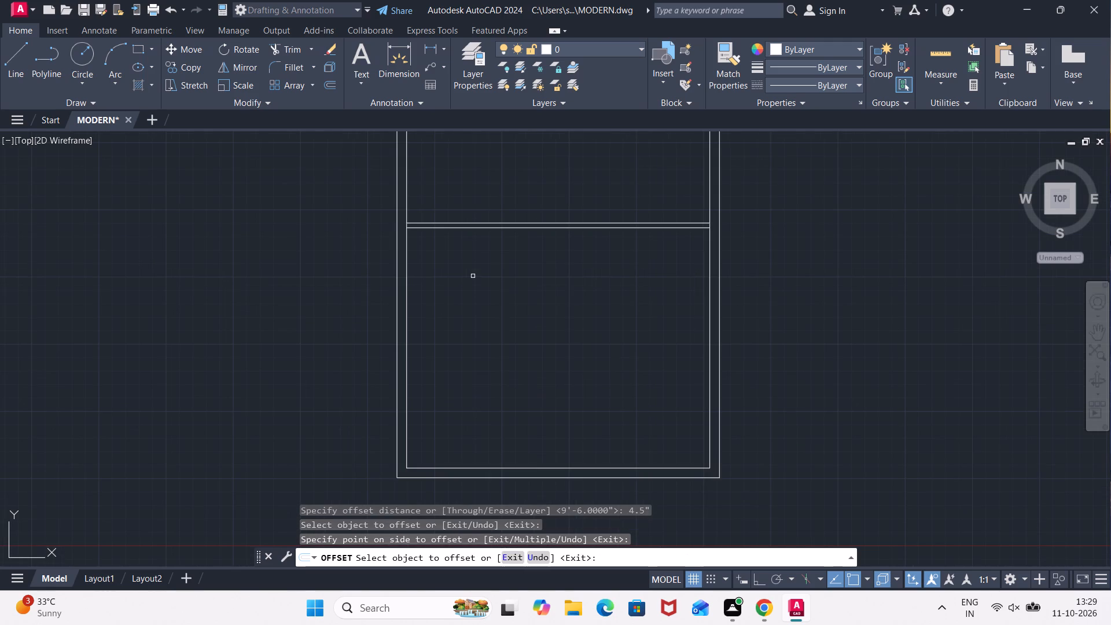
key(space)
Offset the lower line of the upper partition 9'6" downward.
key(space)
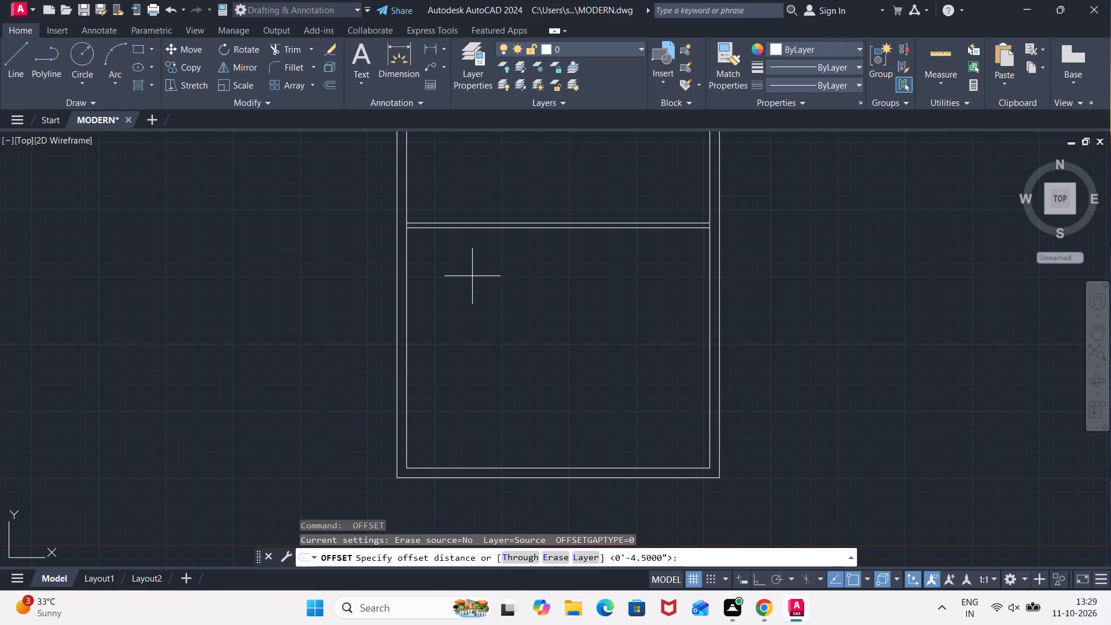
text(9'6")
key(Return)
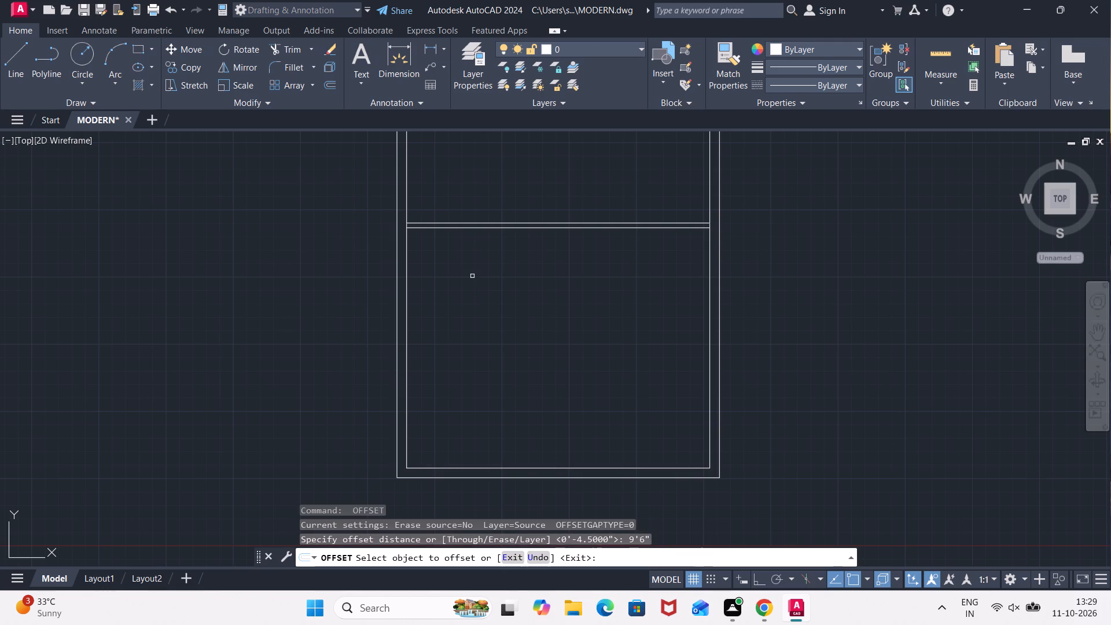
click(481, 229)
click(481, 286)
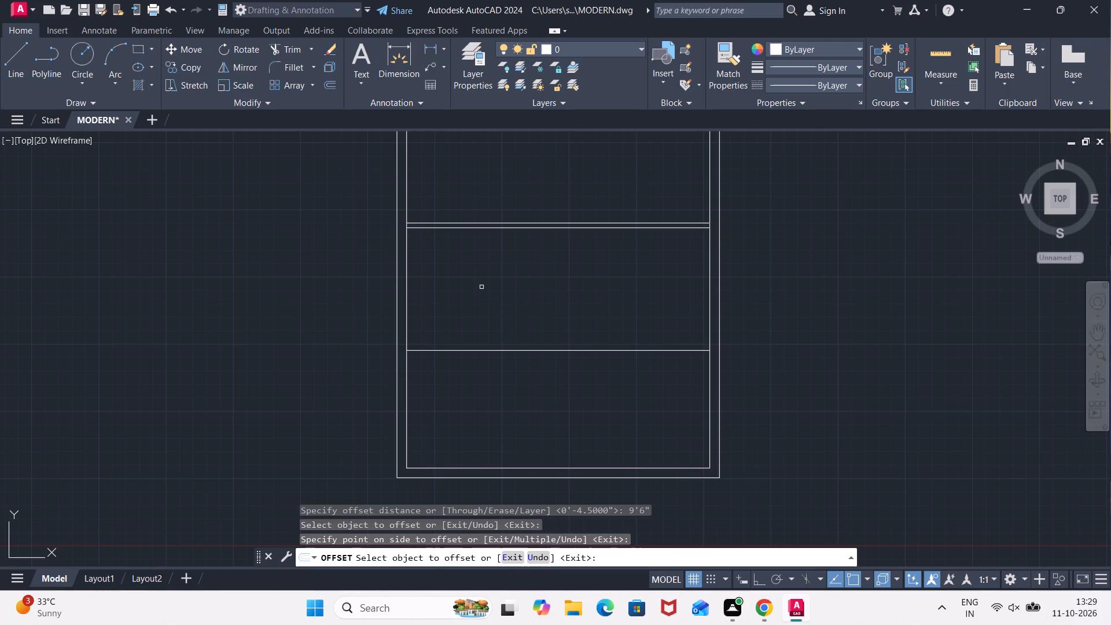
key(space)
Offset the newest horizontal line 4.5" downward to form the lower partition wall.
key(space)
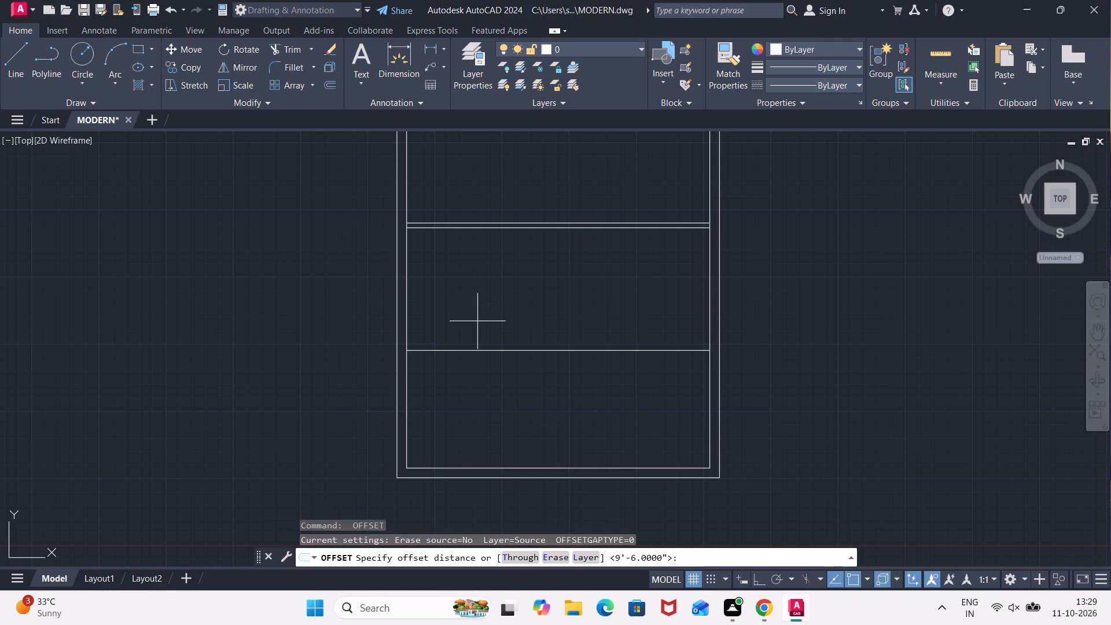
text(4.5")
key(Return)
click(477, 351)
click(477, 388)
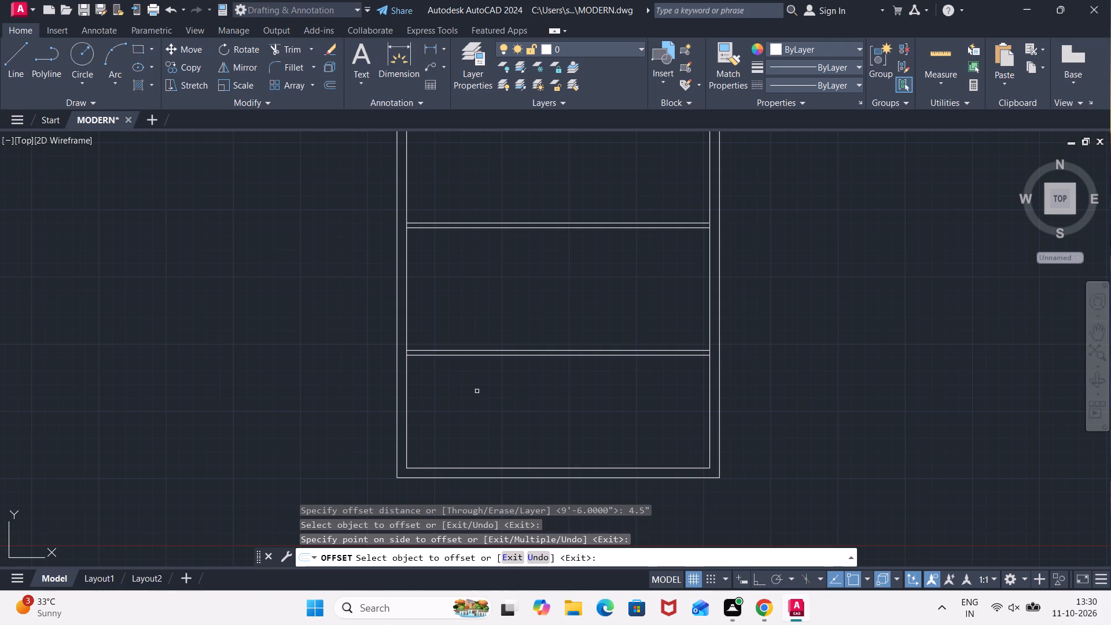
key(Escape)
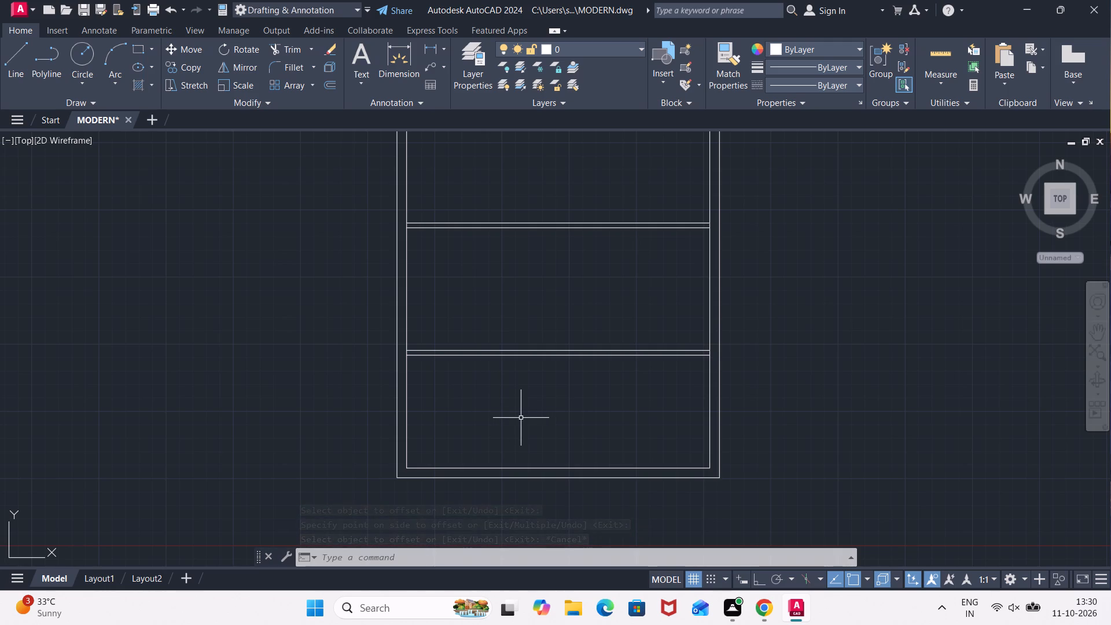
Trim the left inner wall line between the two faces of both horizontal partitions.
text(TR)
key(Return)
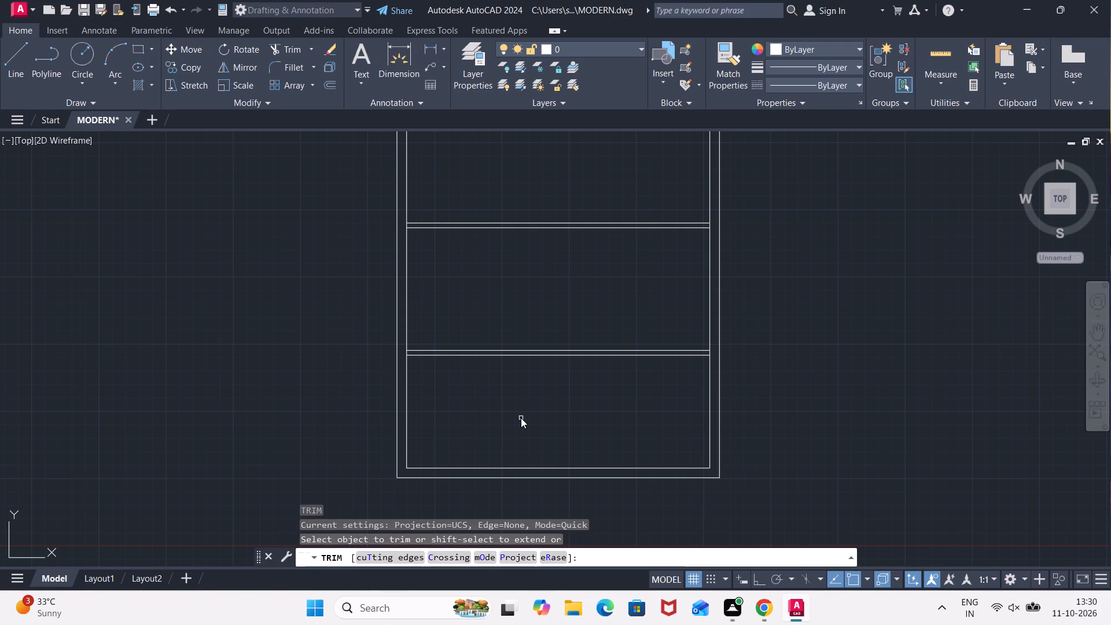
scroll(409, 226, up, 1)
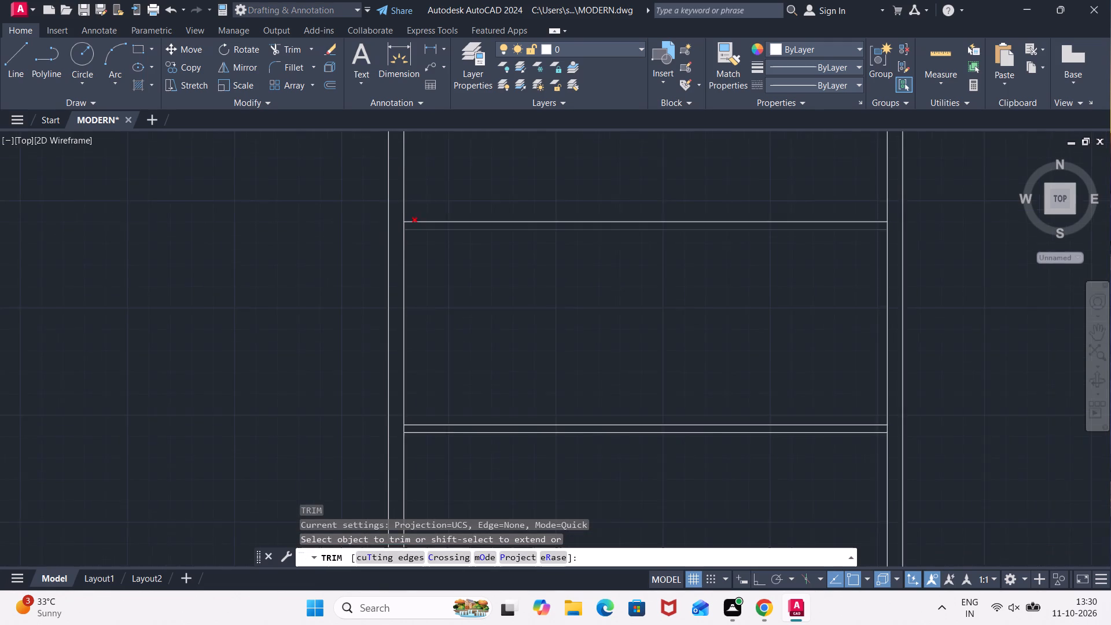
scroll(409, 226, up, 2)
click(394, 226)
scroll(432, 321, down, 1)
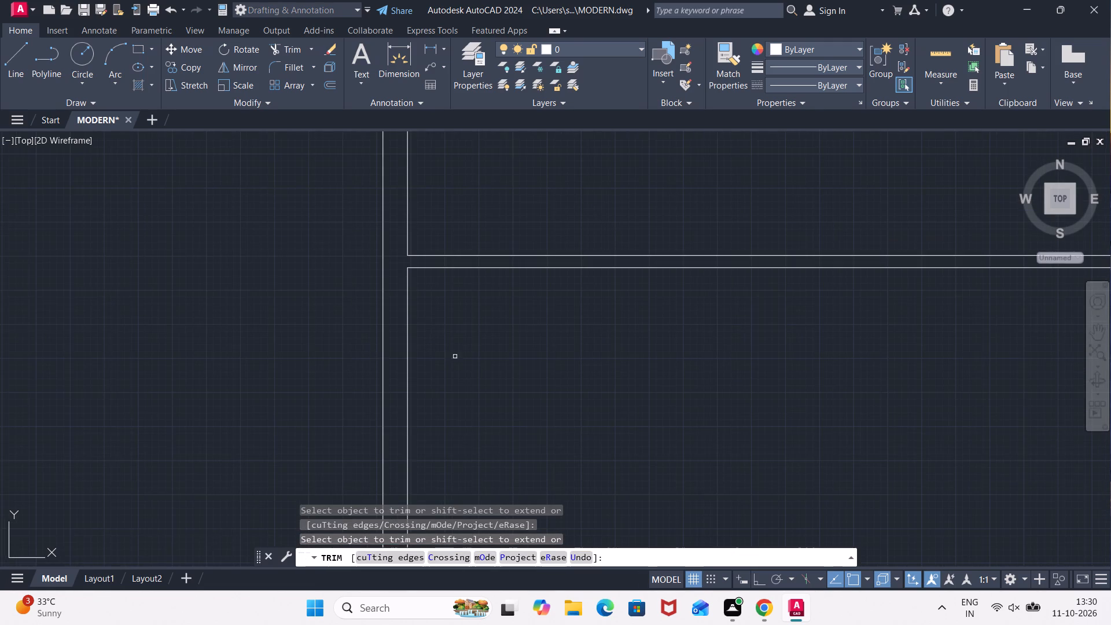
middle_drag(459, 363, 451, 245)
scroll(459, 319, down, 1)
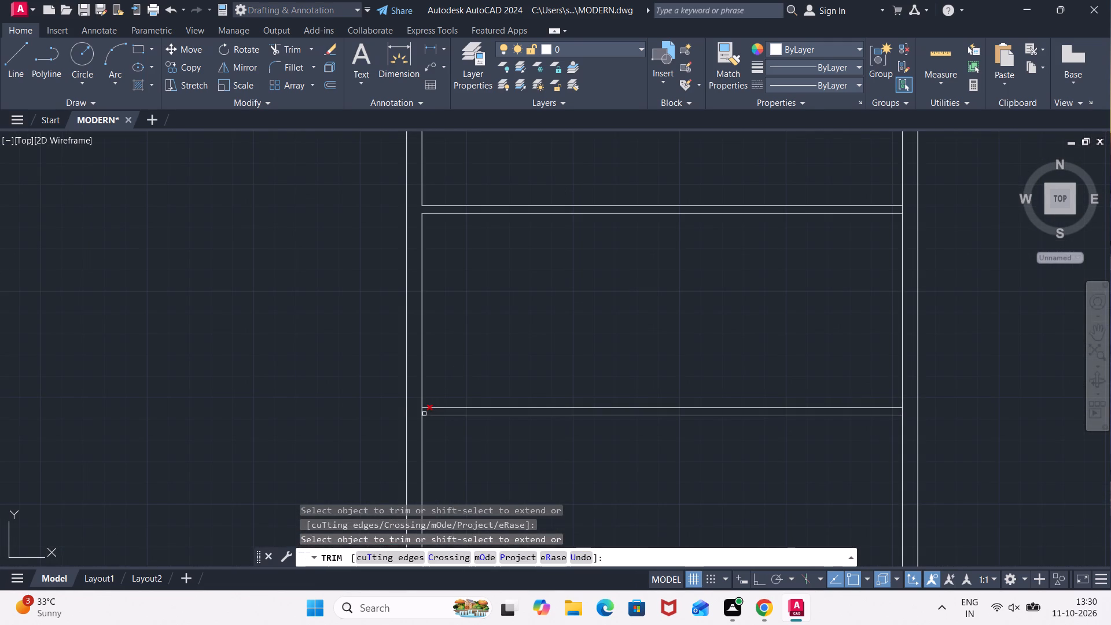
click(422, 412)
key(Escape)
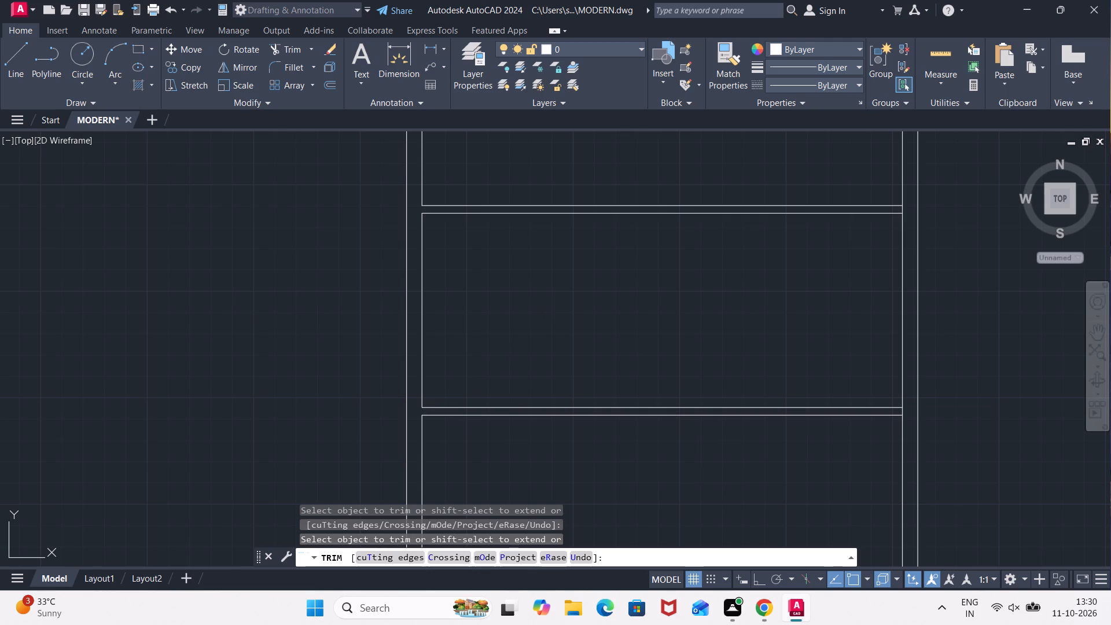
Offset the top room's left inner wall line 10' to the right.
text(OFF)
key(Return)
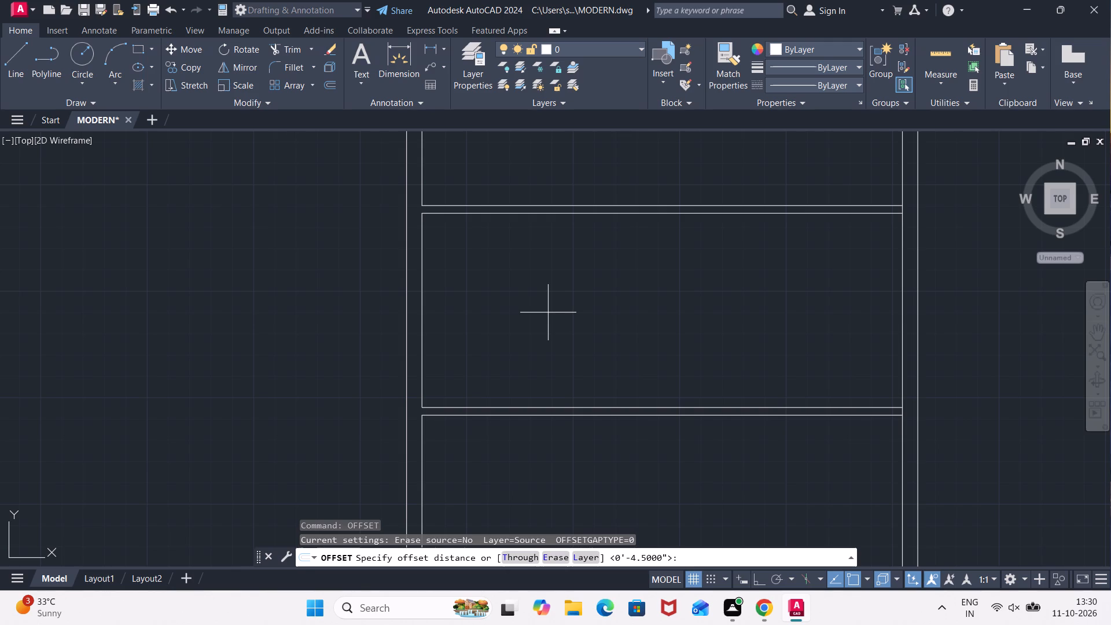
text(10')
key(Return)
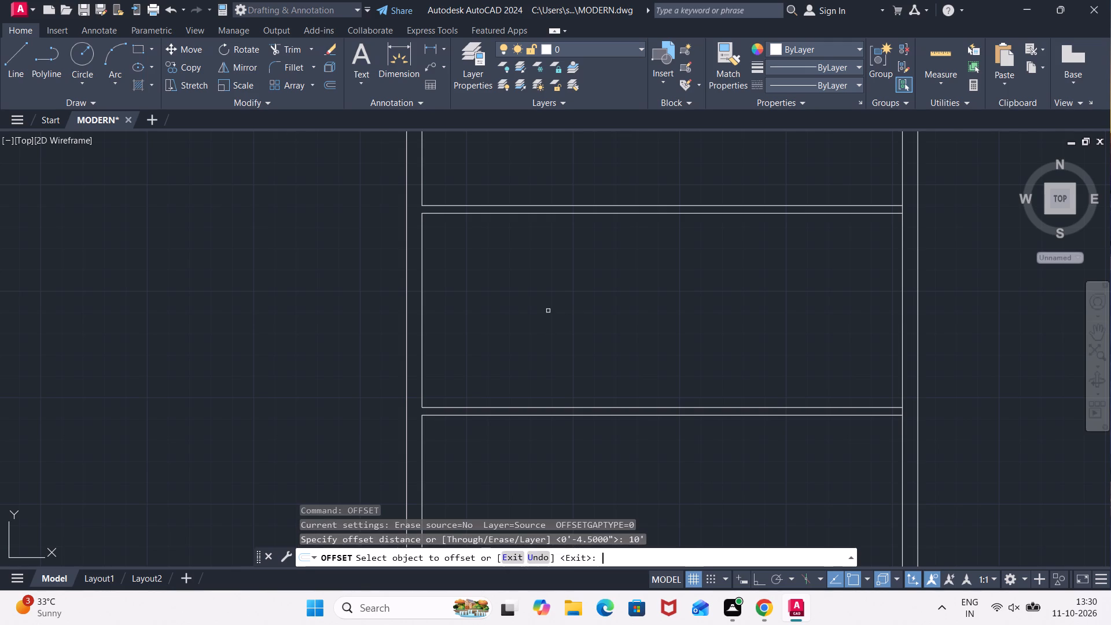
middle_drag(548, 310, 586, 429)
scroll(561, 251, down, 1)
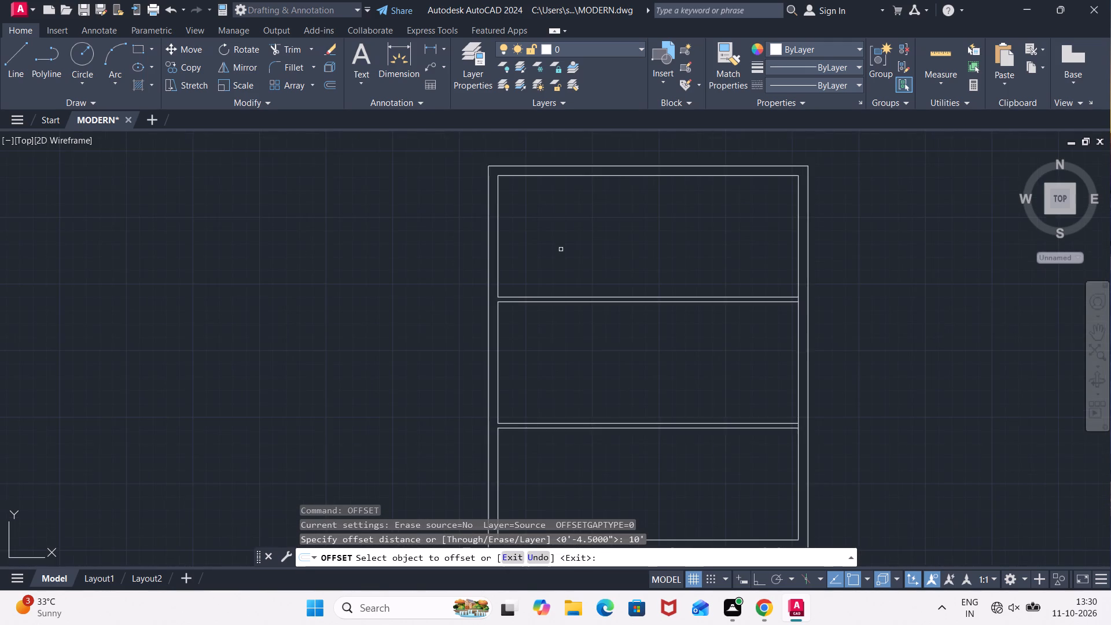
middle_drag(561, 249, 567, 284)
click(505, 299)
click(615, 286)
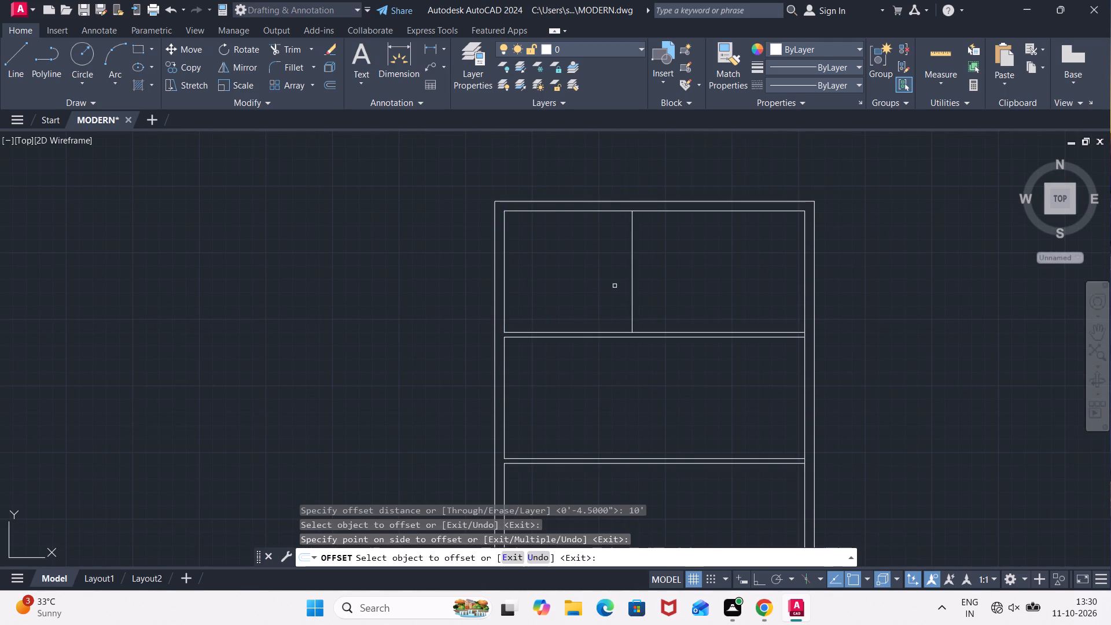
key(space)
Offset the new vertical line 4.5" to the right to form the top room's dividing wall.
key(space)
text(4.5")
key(Return)
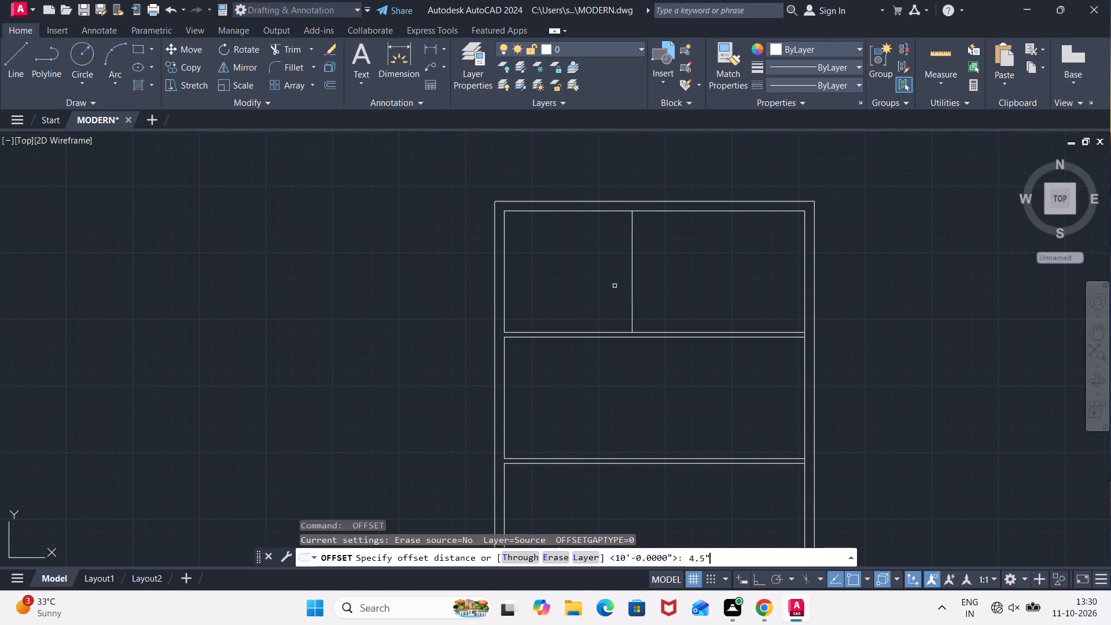
click(631, 296)
click(658, 306)
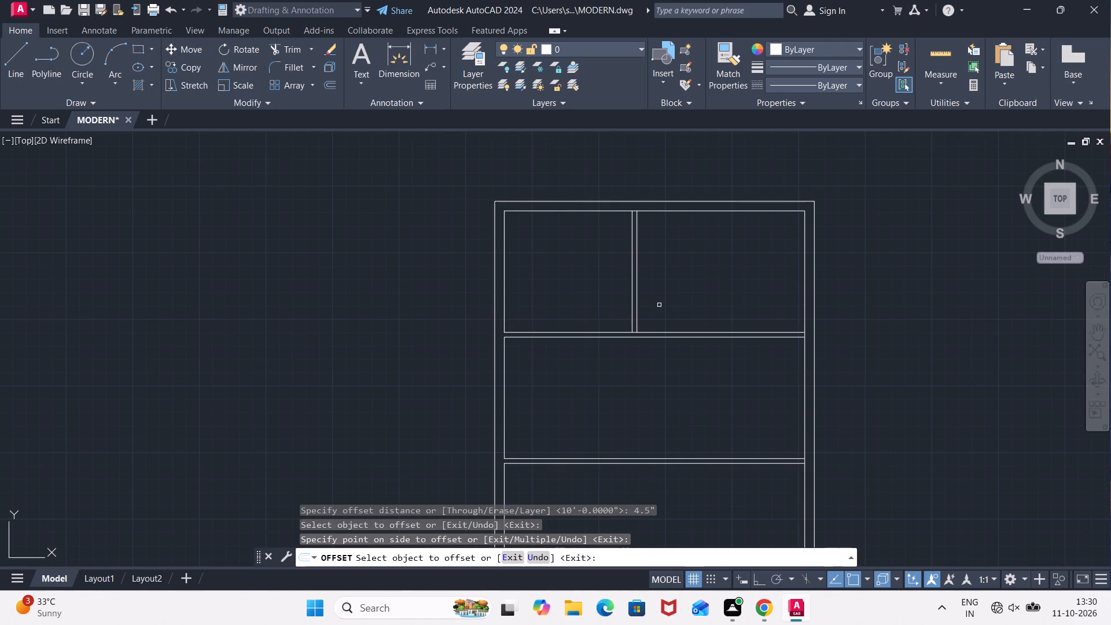
key(space)
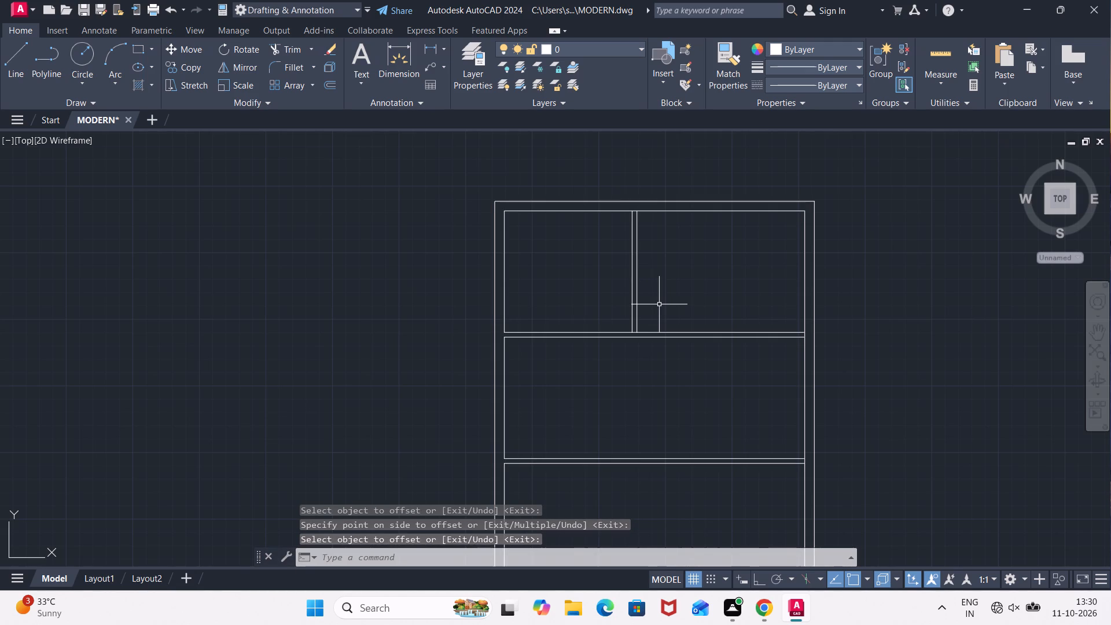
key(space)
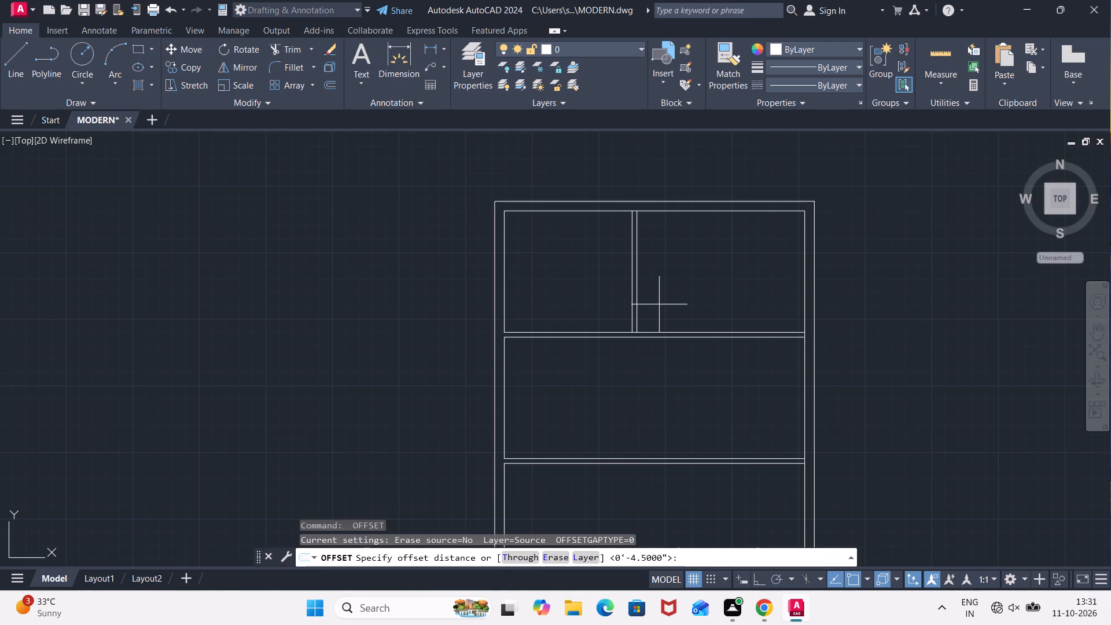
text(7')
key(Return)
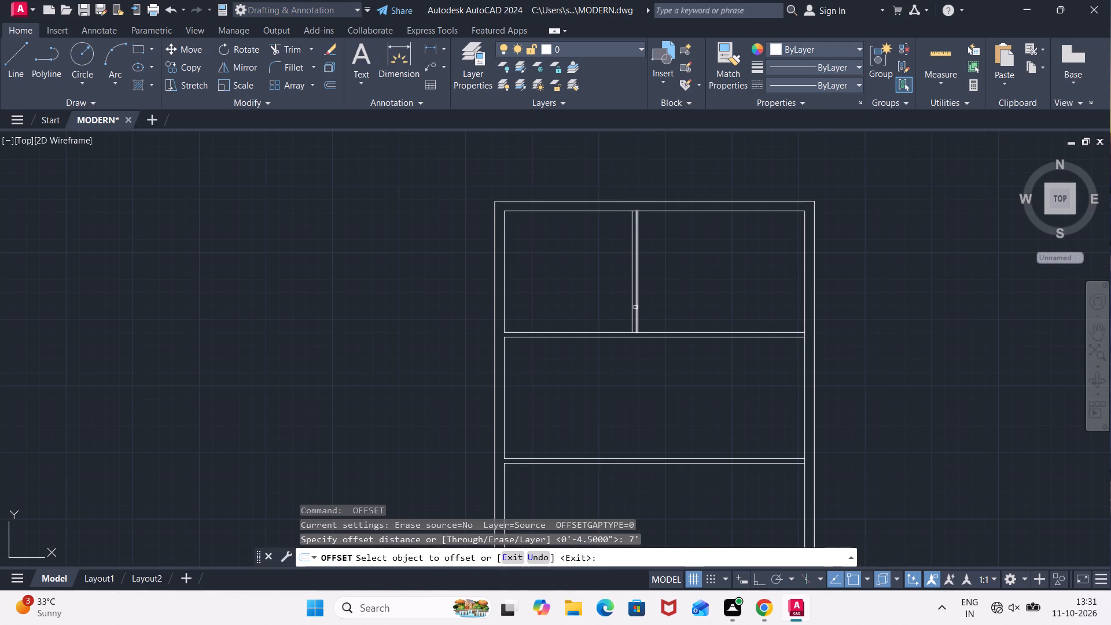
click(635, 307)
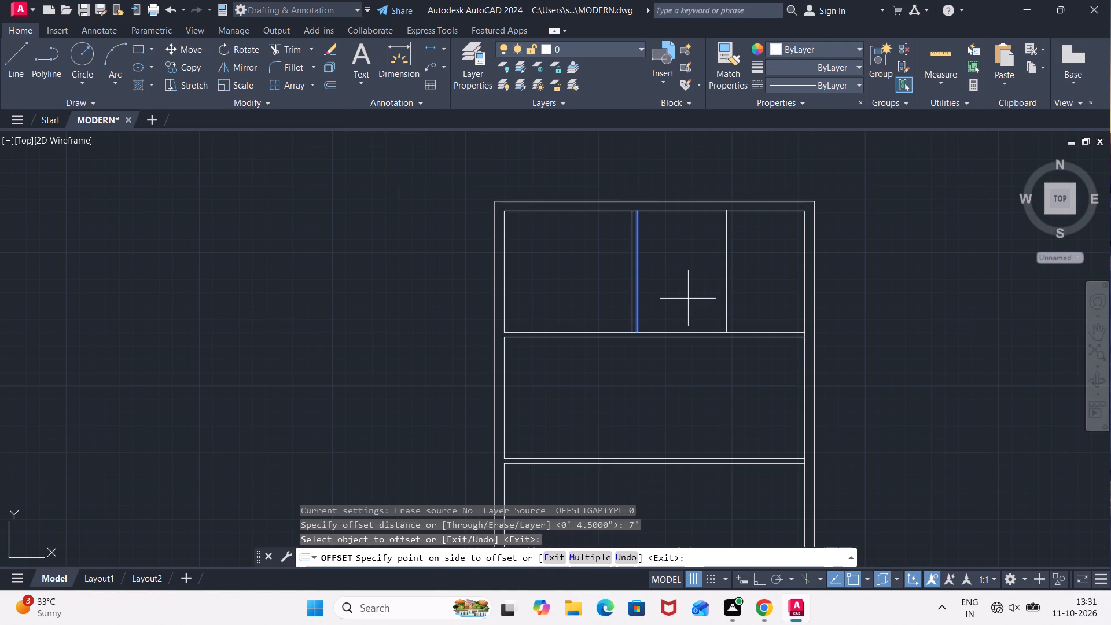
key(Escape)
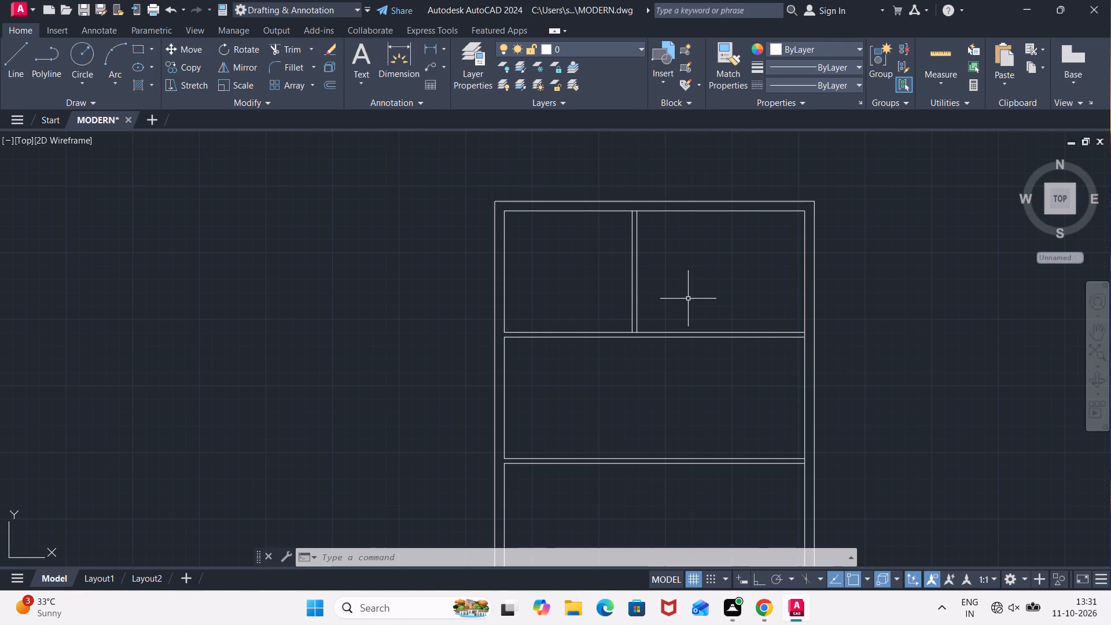
Stretch the lower end of the dividing wall's right line down to the lower line of the upper partition.
scroll(680, 308, up, 3)
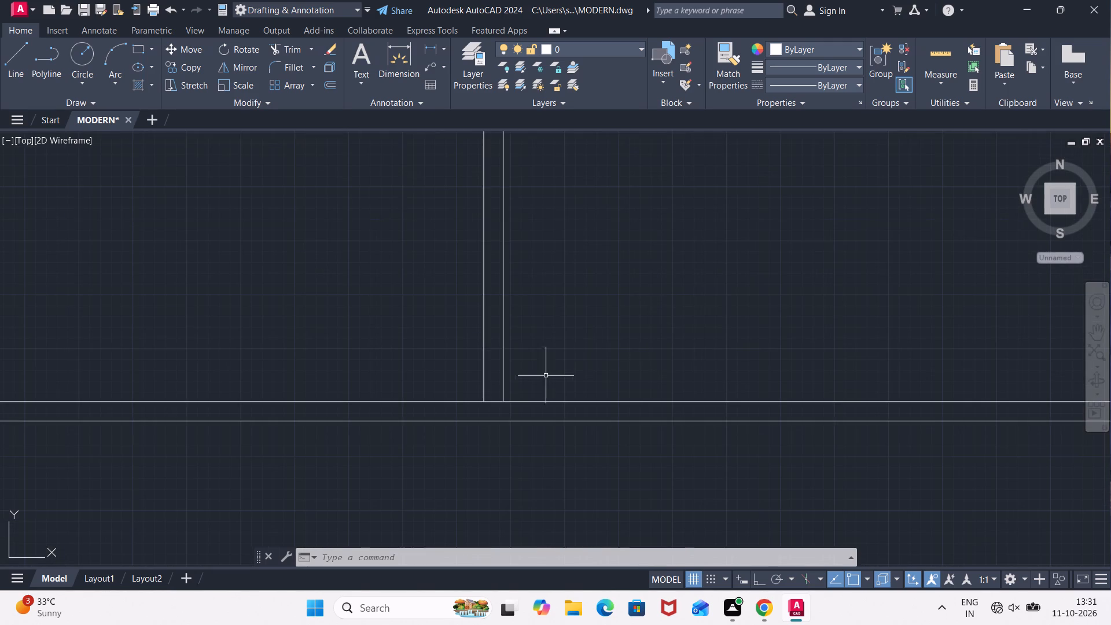
click(504, 384)
click(504, 403)
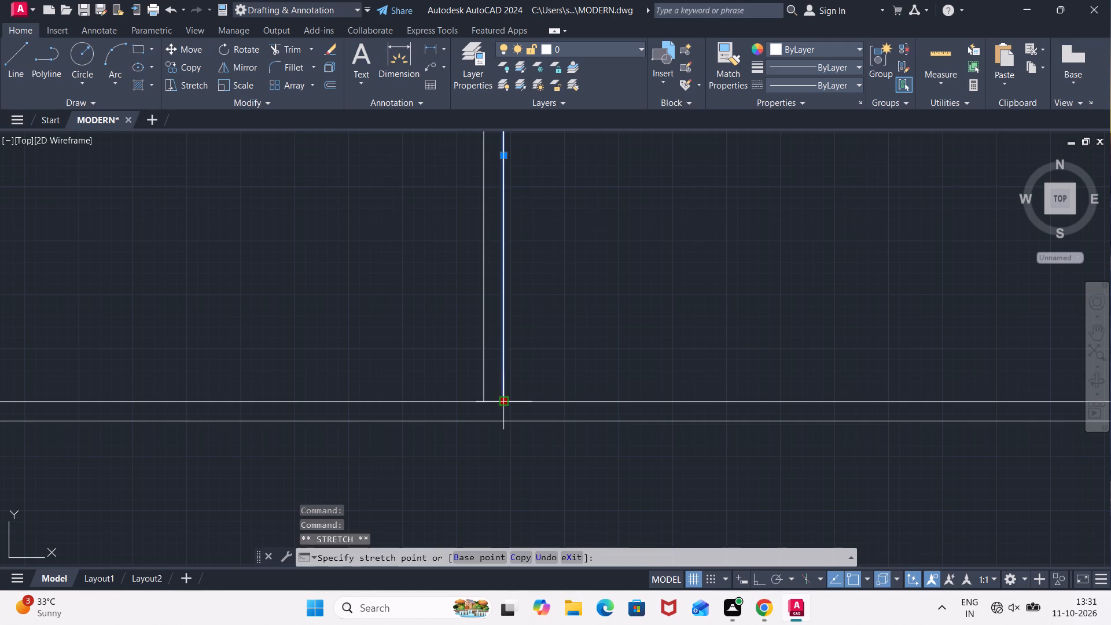
click(503, 422)
key(Escape)
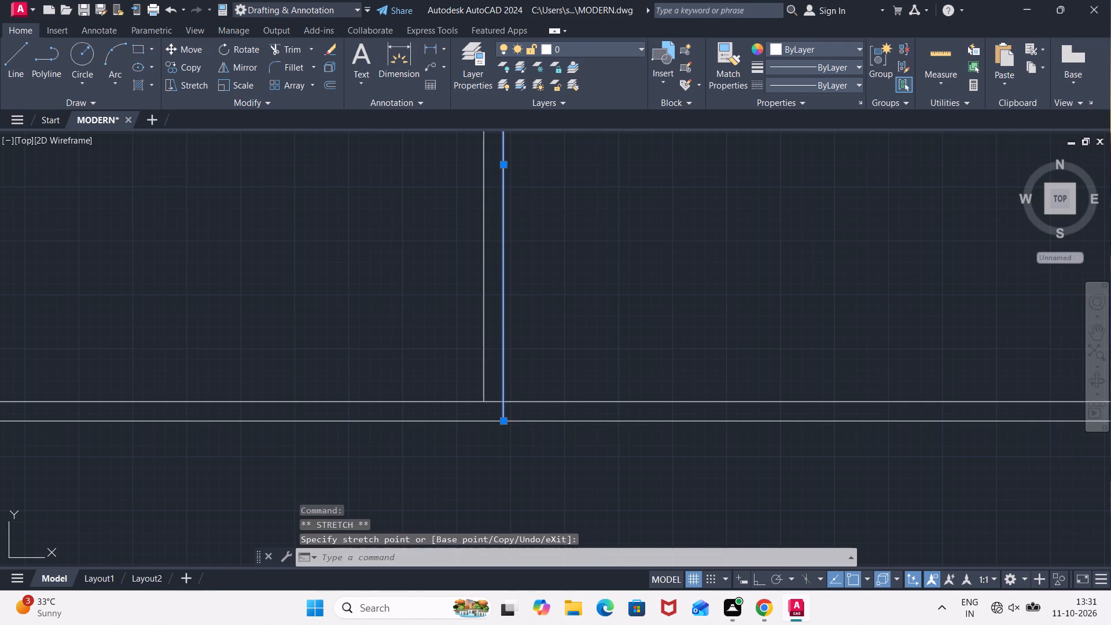
scroll(501, 422, down, 2)
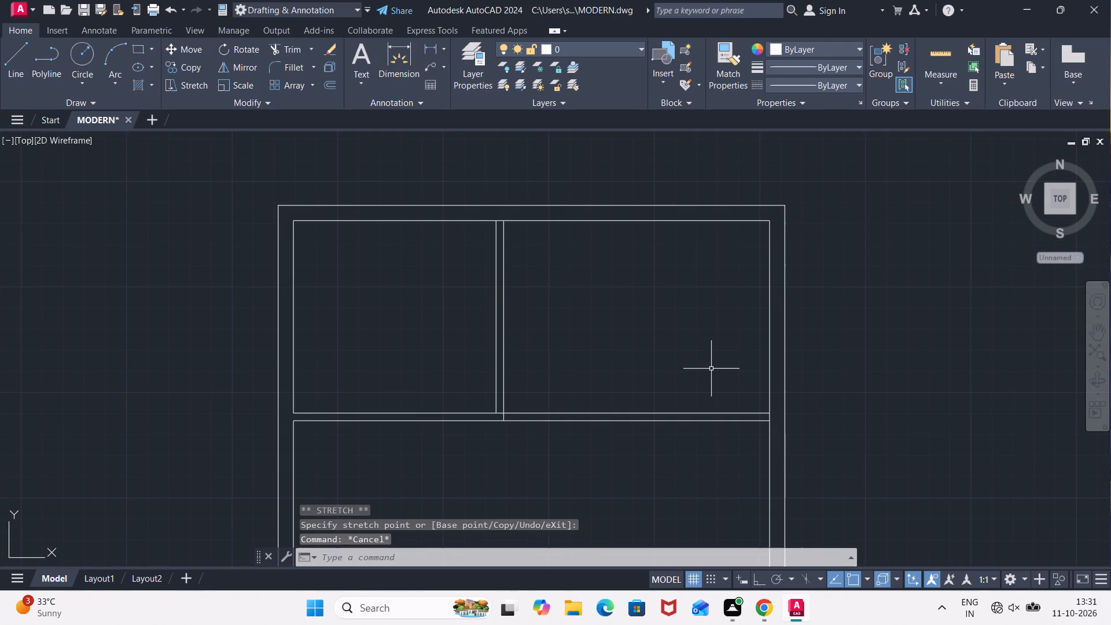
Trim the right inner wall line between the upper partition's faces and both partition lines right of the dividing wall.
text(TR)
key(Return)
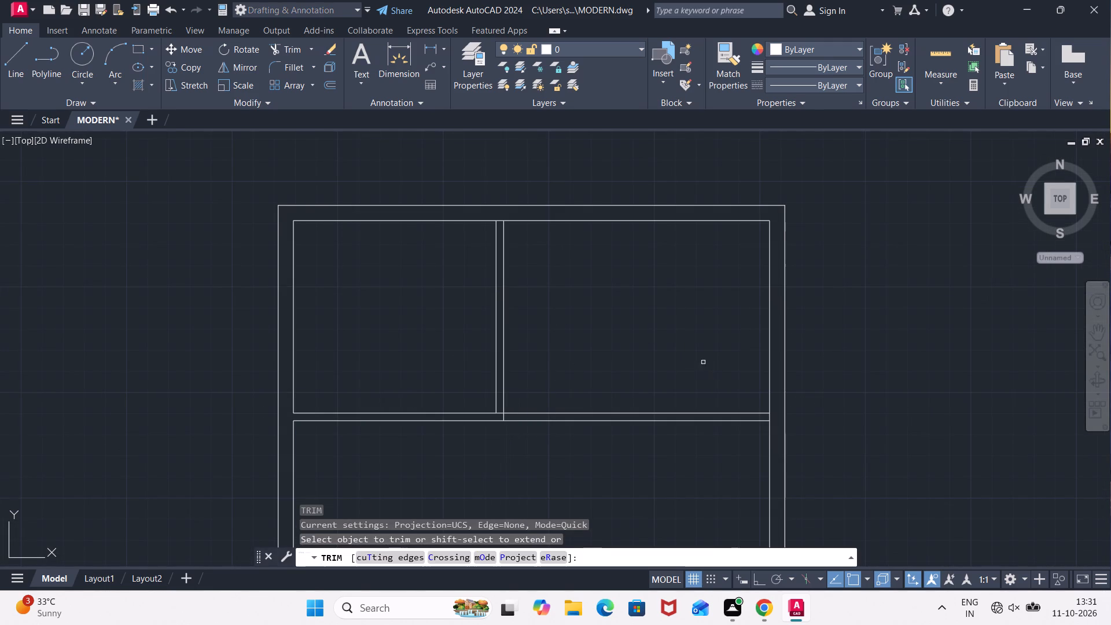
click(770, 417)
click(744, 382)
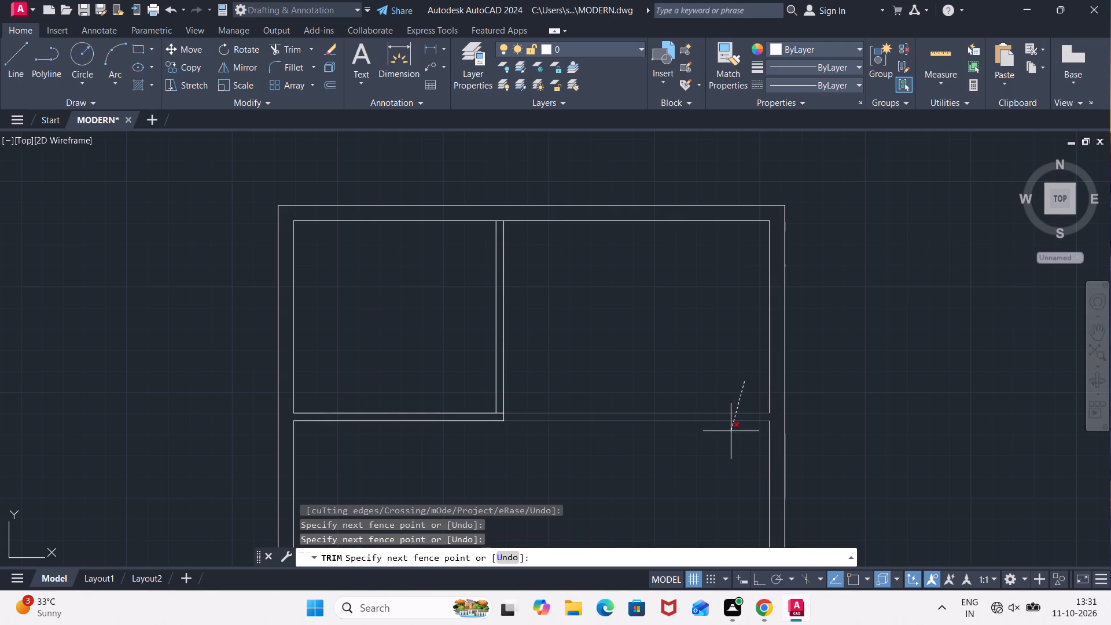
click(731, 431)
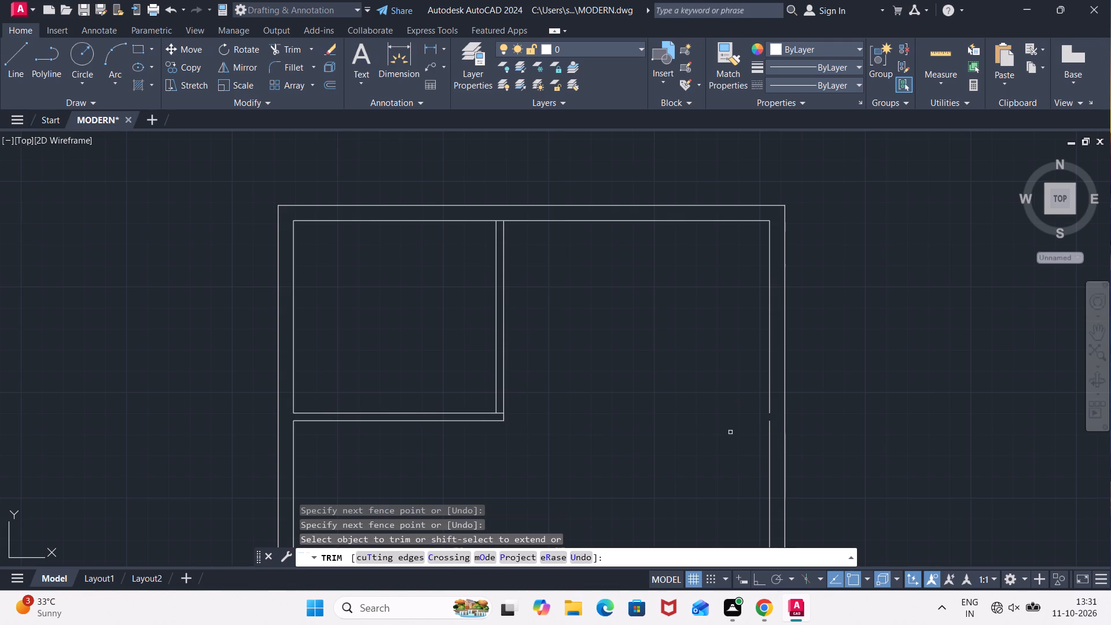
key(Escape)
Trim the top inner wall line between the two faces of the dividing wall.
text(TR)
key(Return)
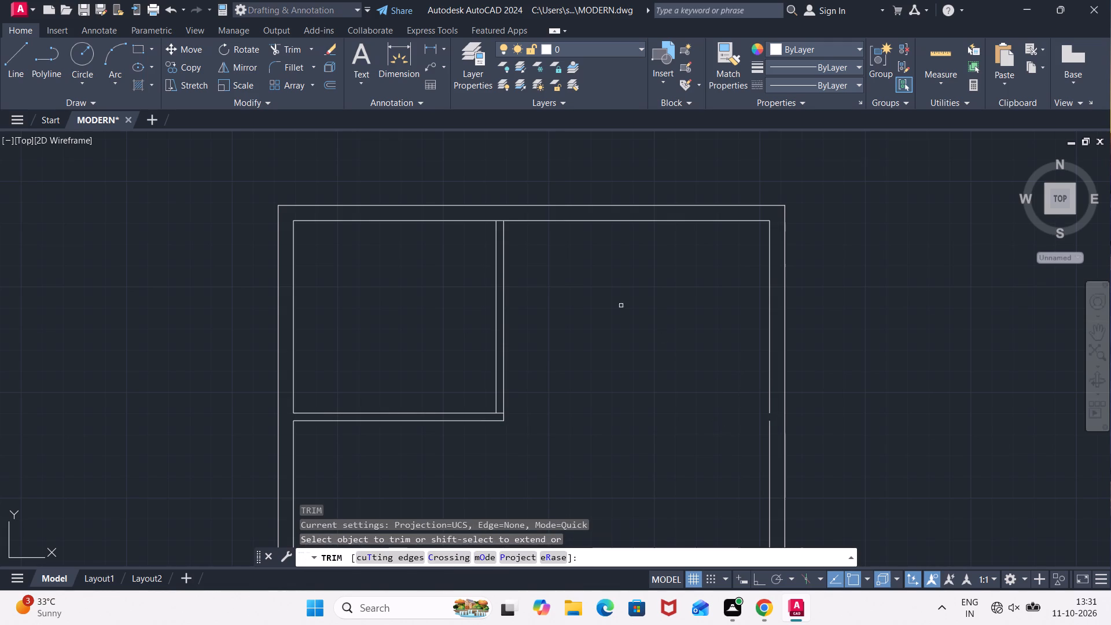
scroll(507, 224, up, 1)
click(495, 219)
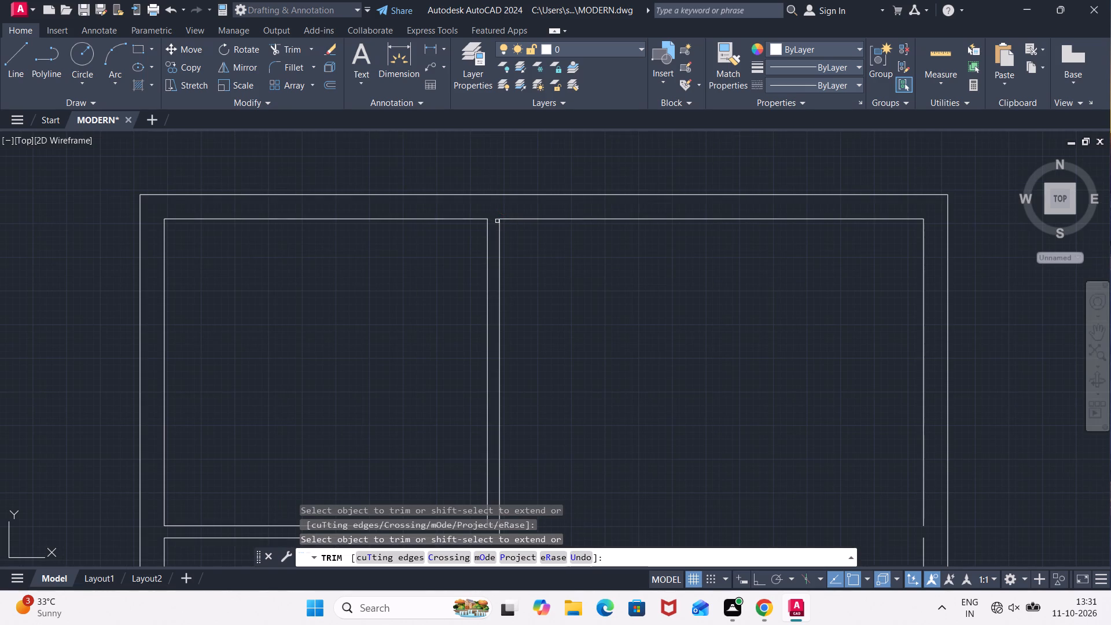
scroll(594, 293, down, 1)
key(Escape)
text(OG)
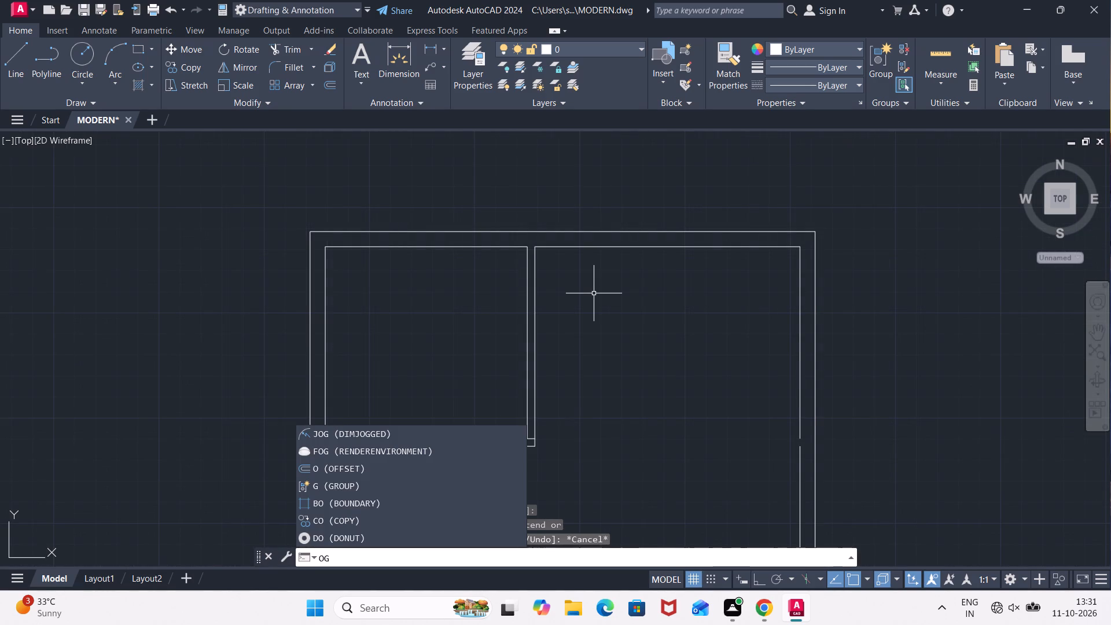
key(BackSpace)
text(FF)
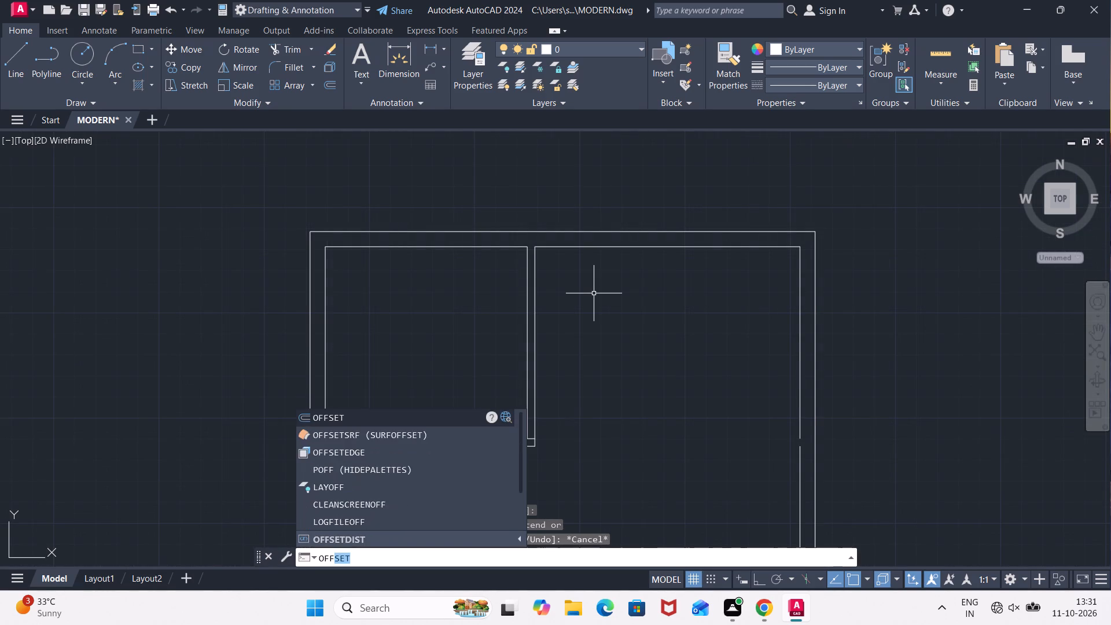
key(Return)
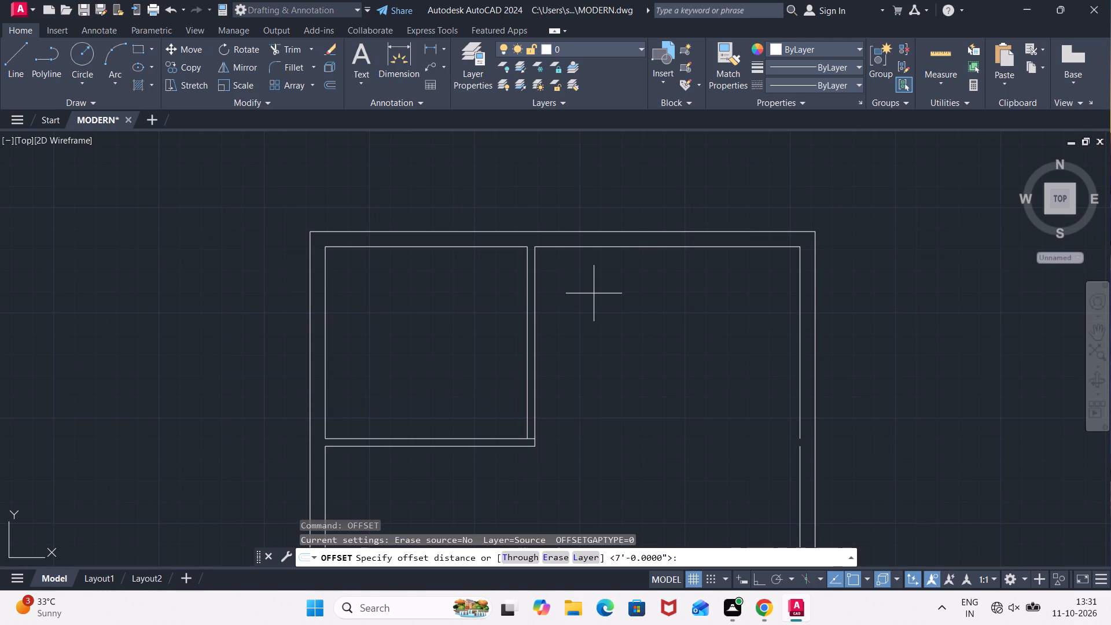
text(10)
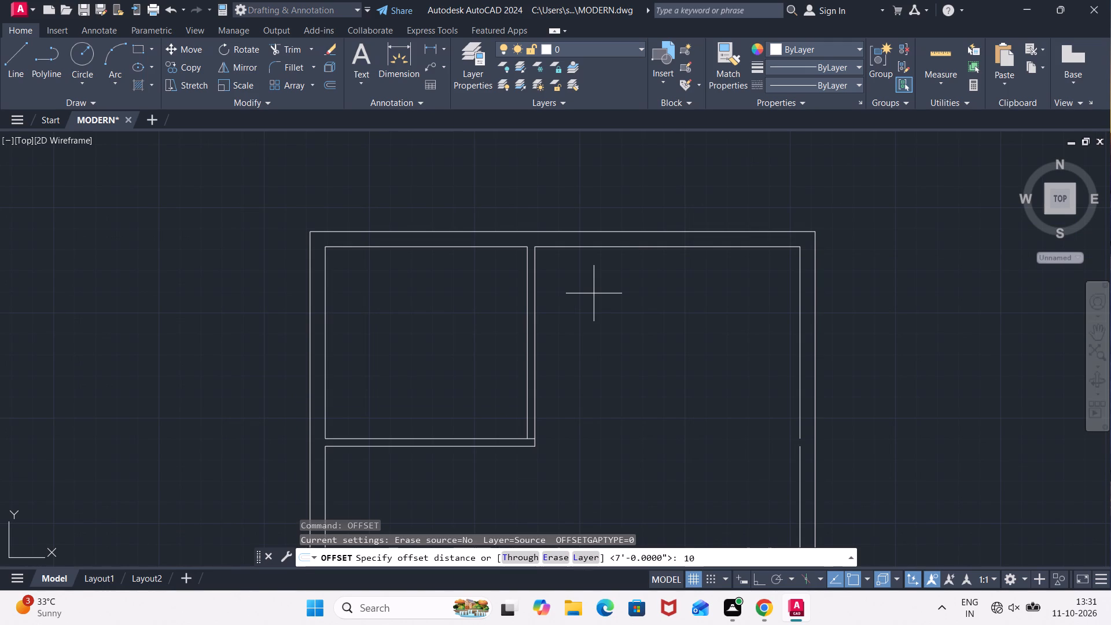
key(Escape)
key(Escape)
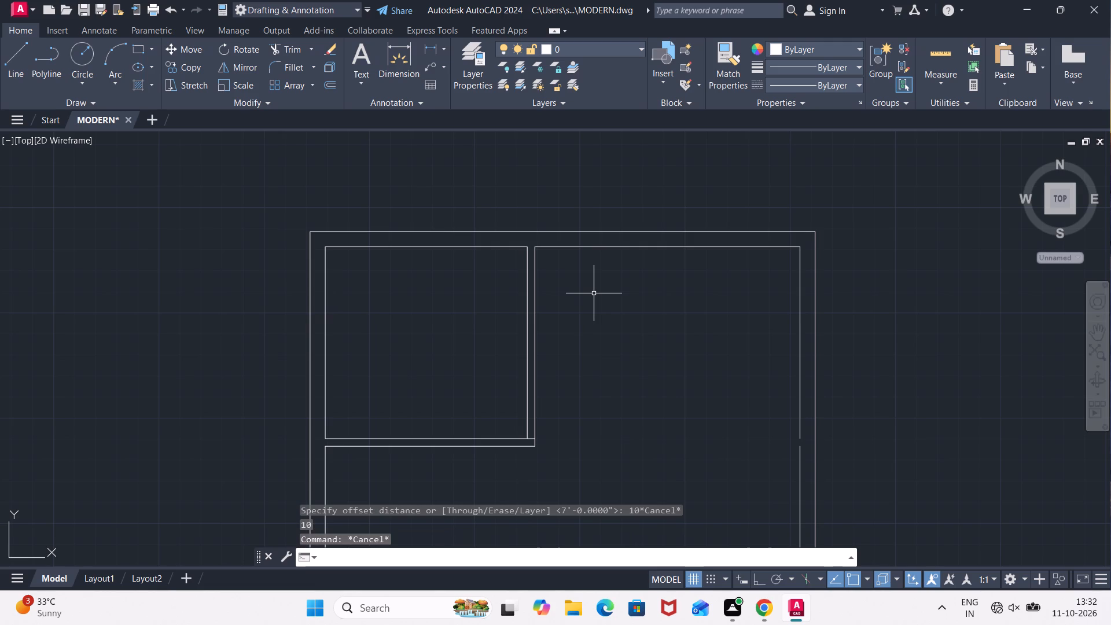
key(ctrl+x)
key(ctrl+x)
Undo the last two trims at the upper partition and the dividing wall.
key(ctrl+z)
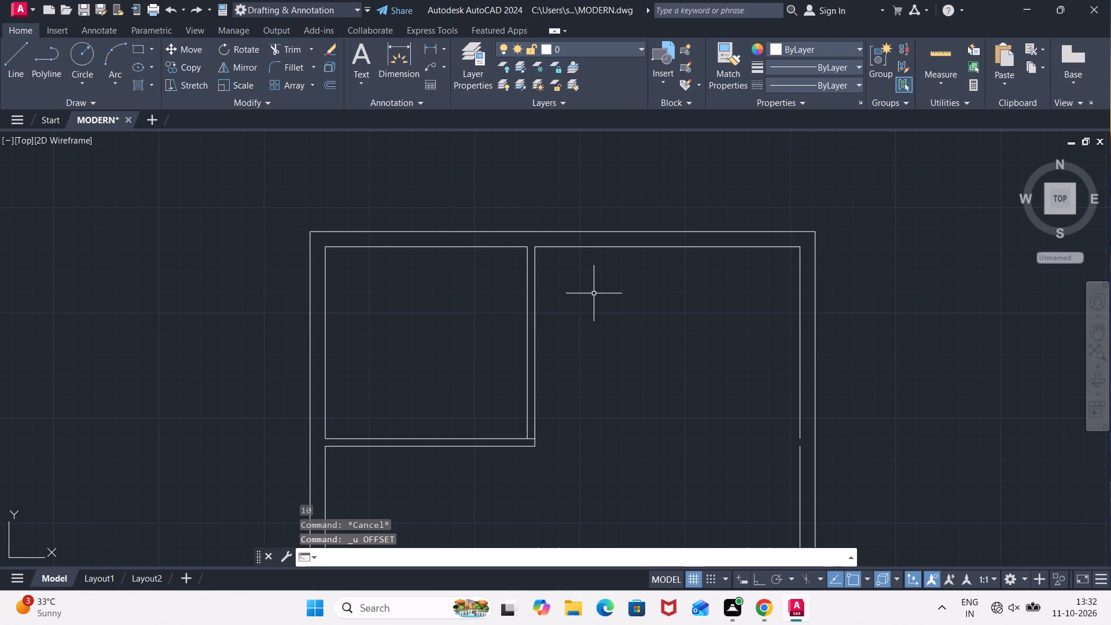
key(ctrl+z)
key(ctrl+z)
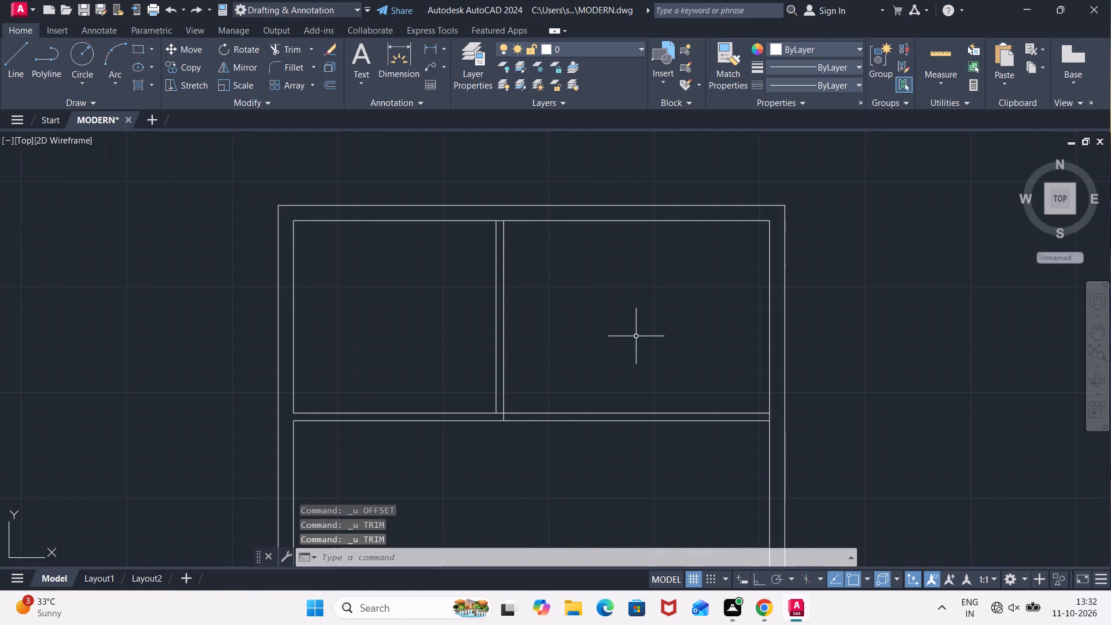
Trim away both lines of the upper horizontal partition to the right of the dividing wall.
click(643, 370)
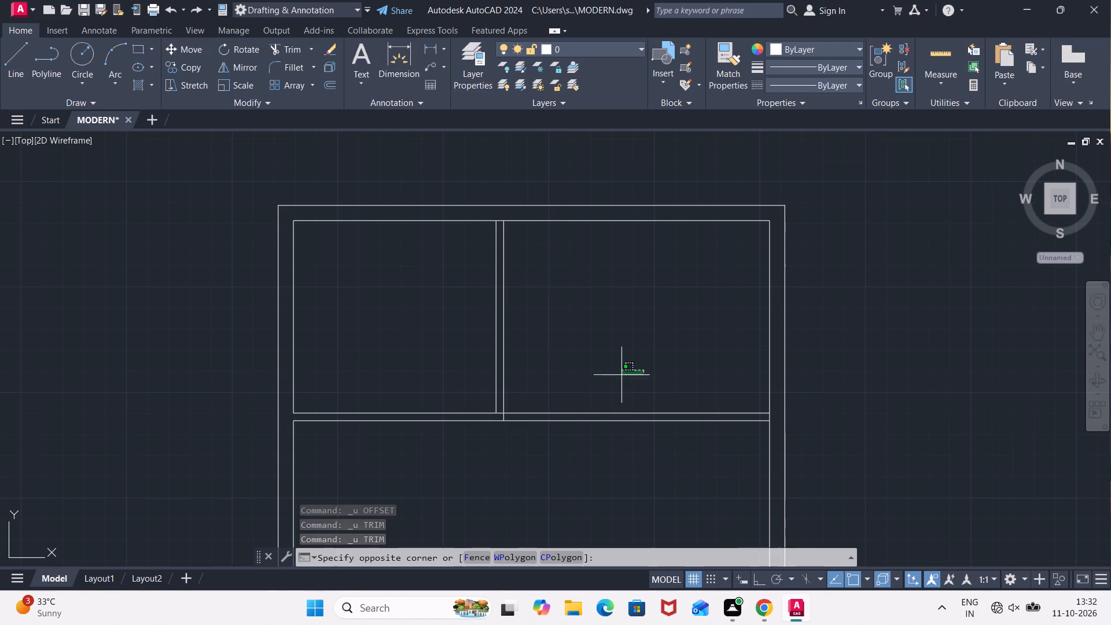
key(Escape)
text(TR)
key(Return)
click(621, 365)
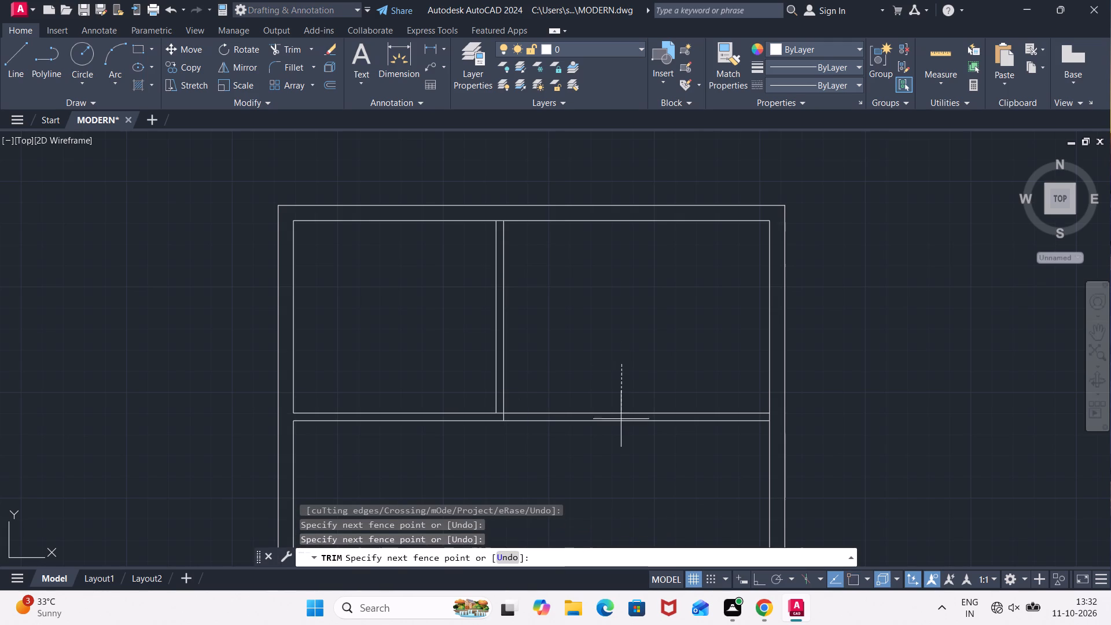
click(615, 458)
key(Escape)
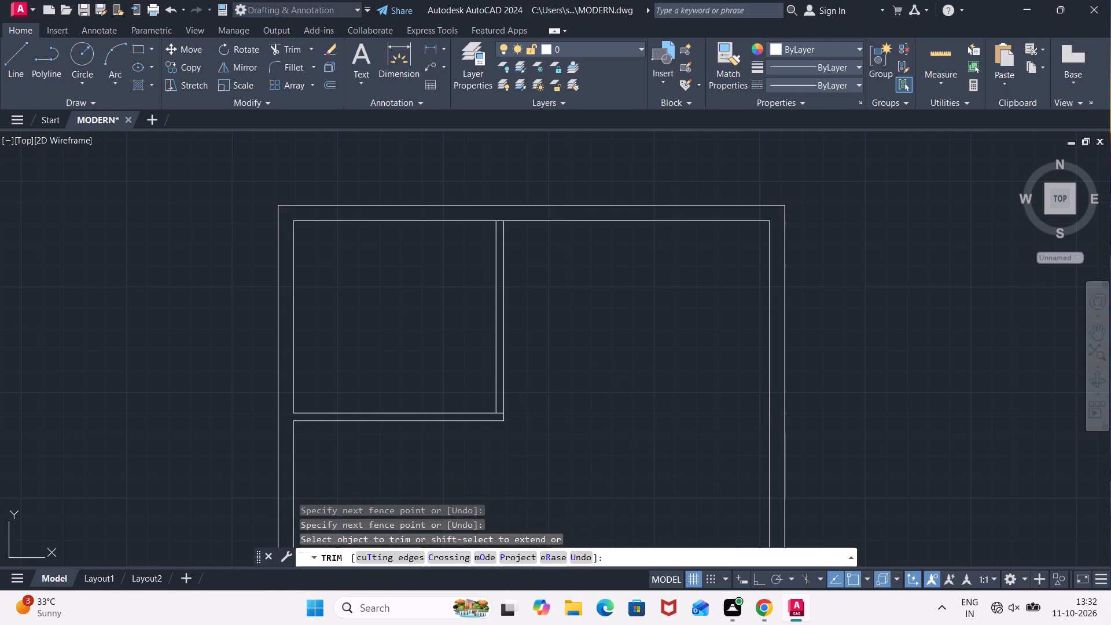
Trim the top inner wall line between the two faces of the dividing wall.
text(TR)
key(Return)
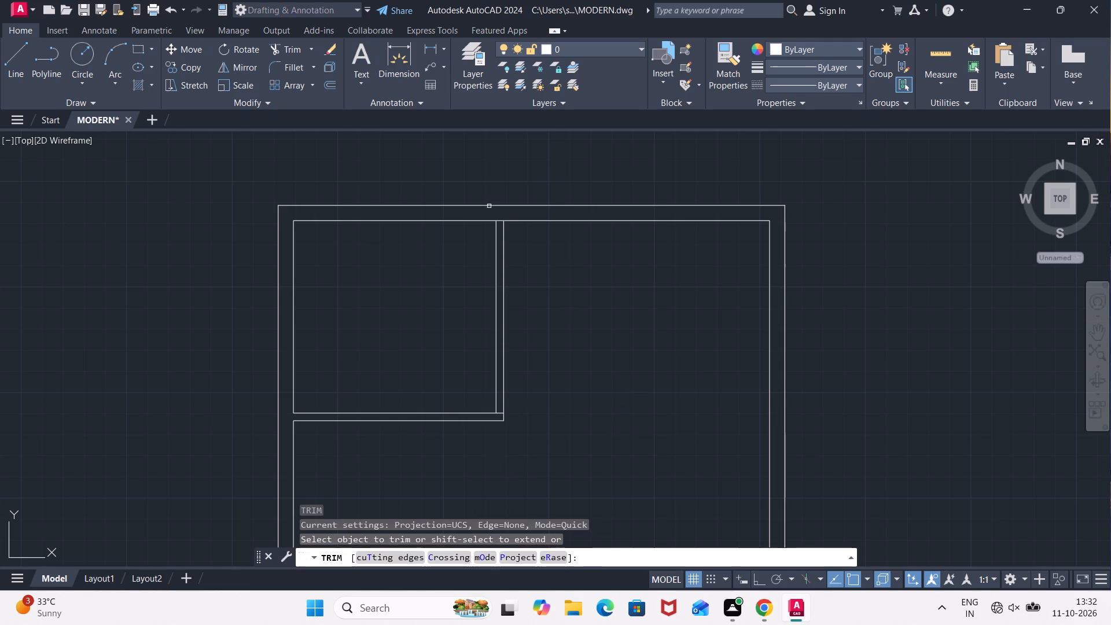
click(500, 220)
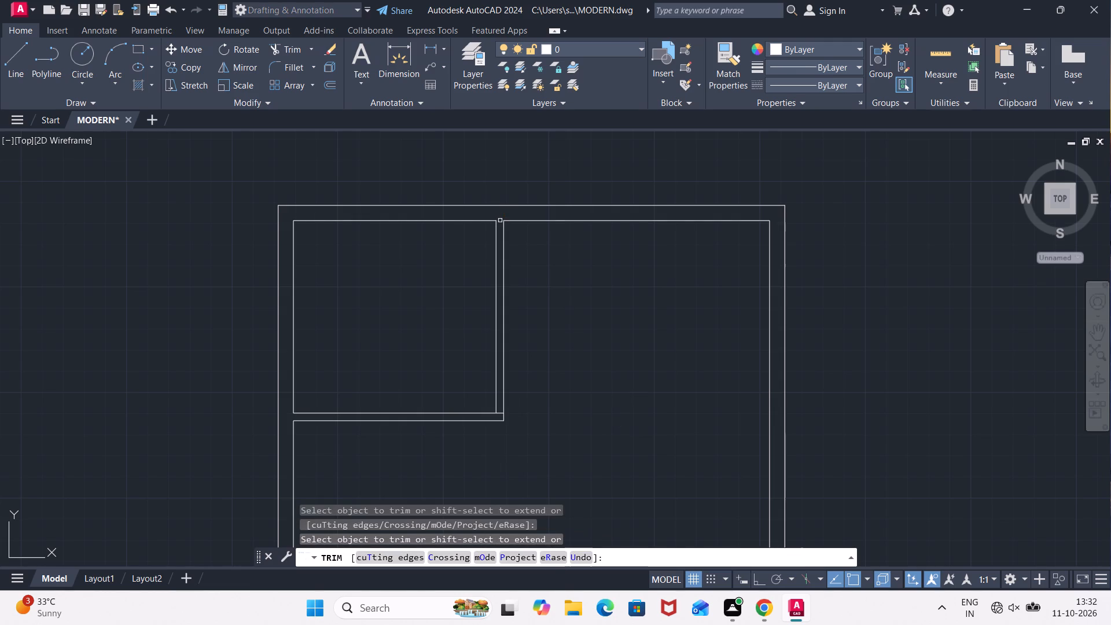
key(Escape)
Offset the top inner wall line right of the dividing wall 9'8" downward.
text(OFF)
key(Return)
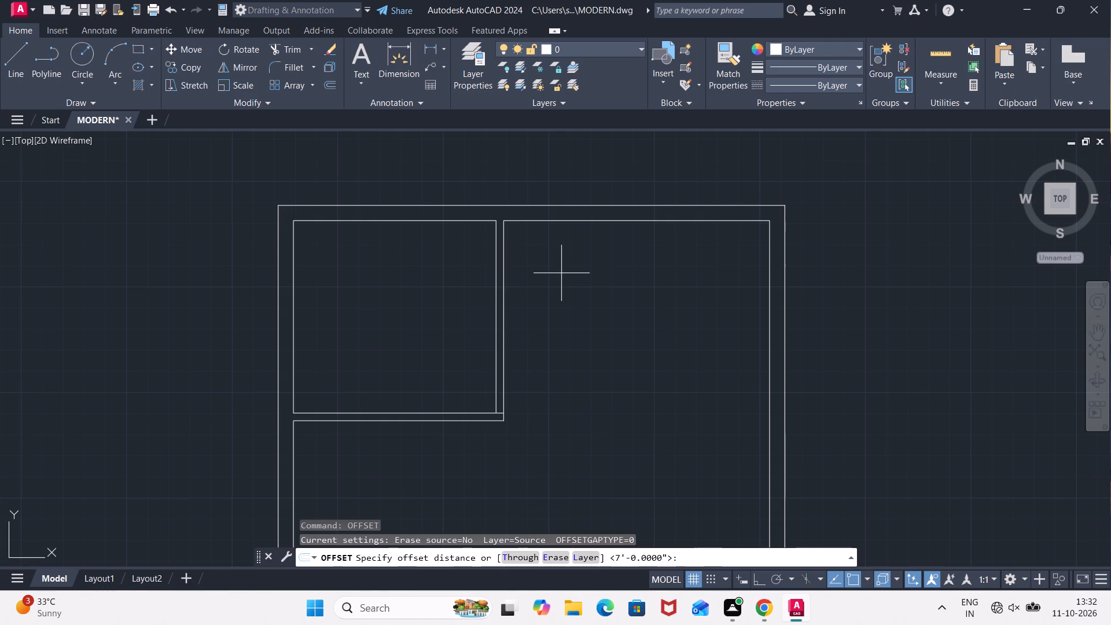
text(9')
text(8")
key(Return)
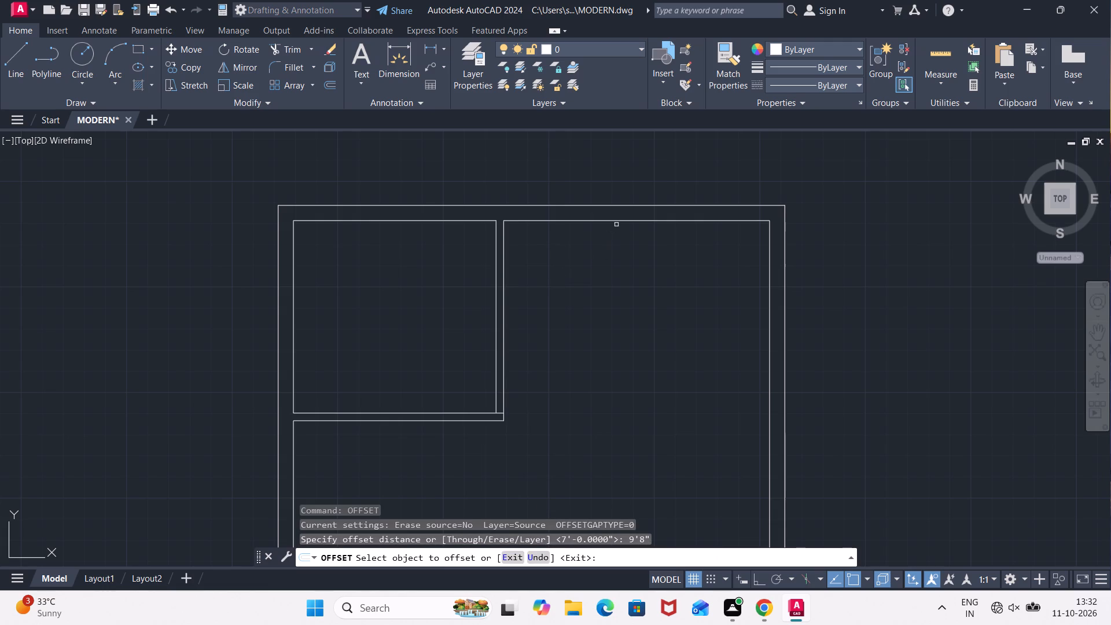
click(616, 222)
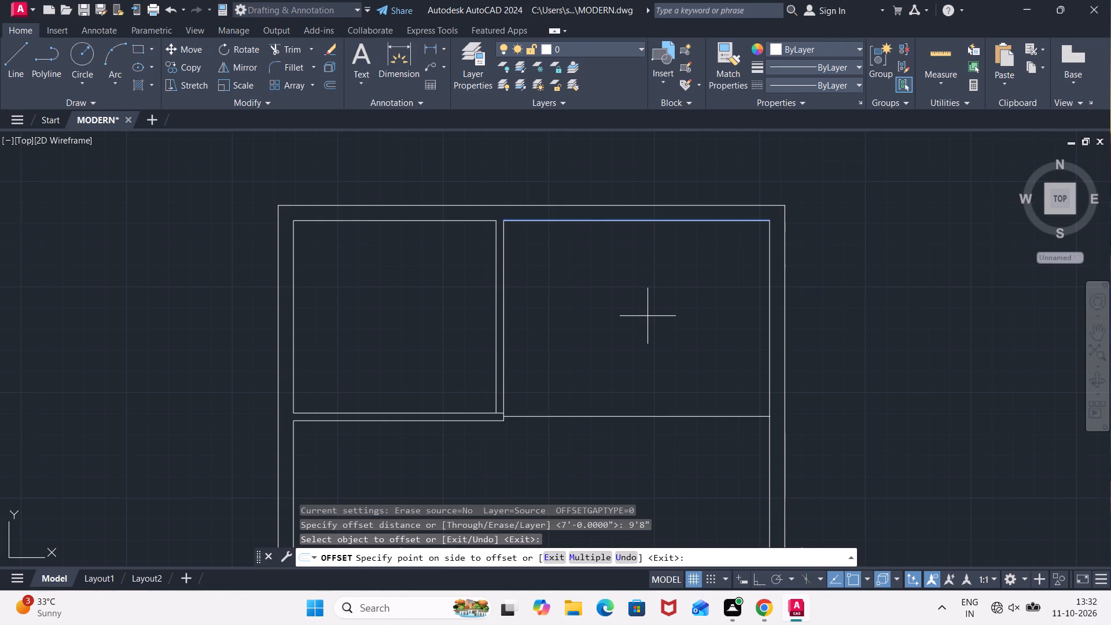
click(648, 316)
scroll(643, 374, up, 2)
middle_drag(617, 400, 590, 297)
key(space)
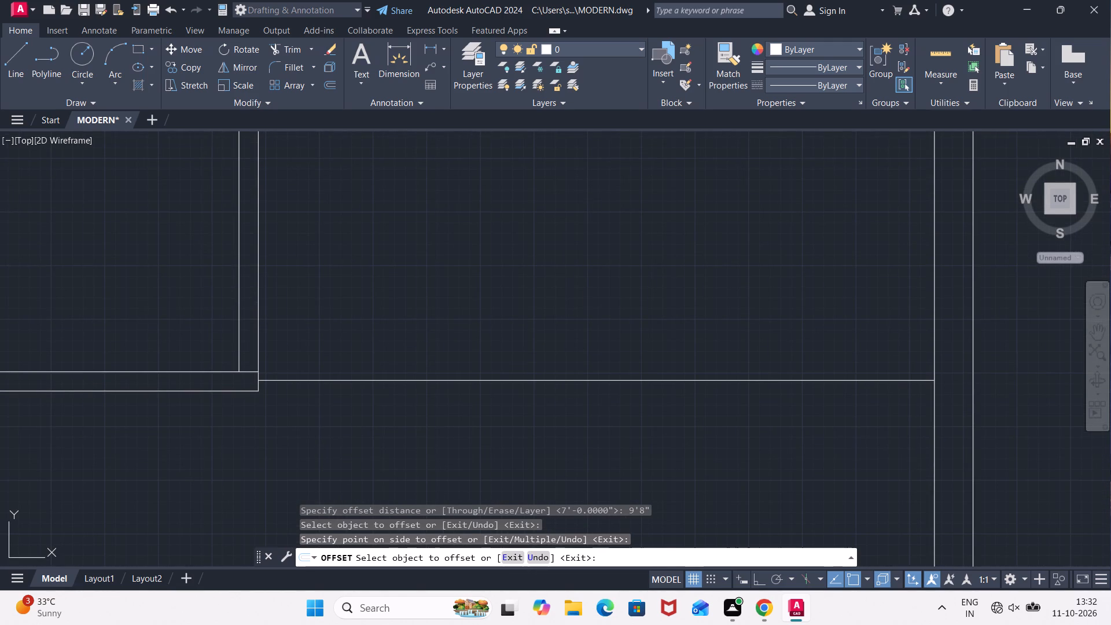
Offset the new horizontal line 4.5" downward to form the top-right room's lower partition wall.
key(space)
text(4.5)
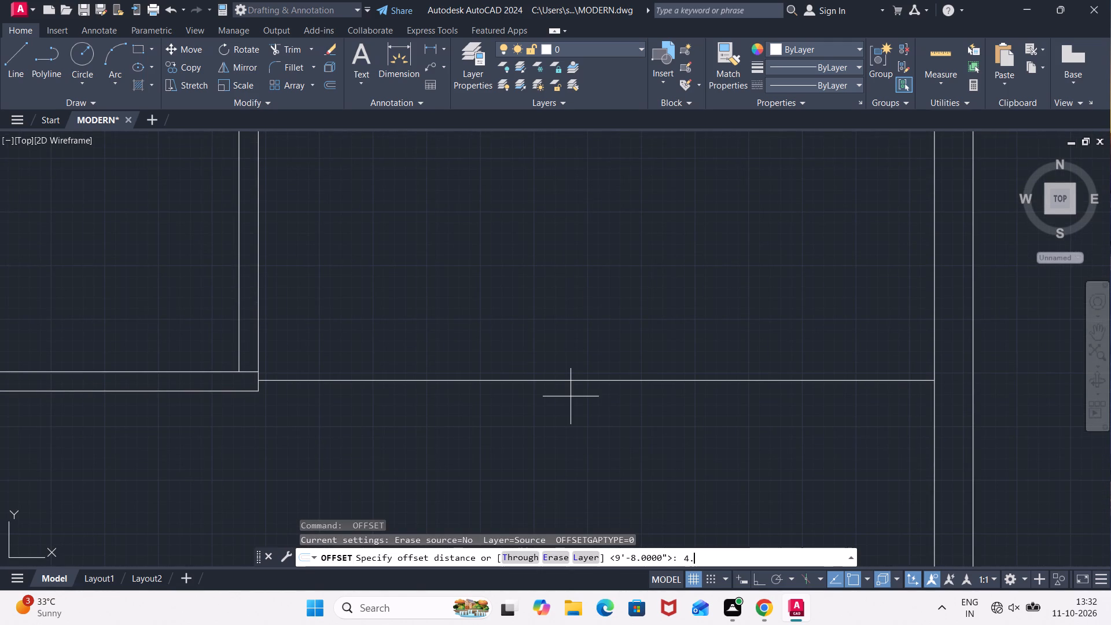
key(shift+quotedbl)
key(Return)
click(588, 380)
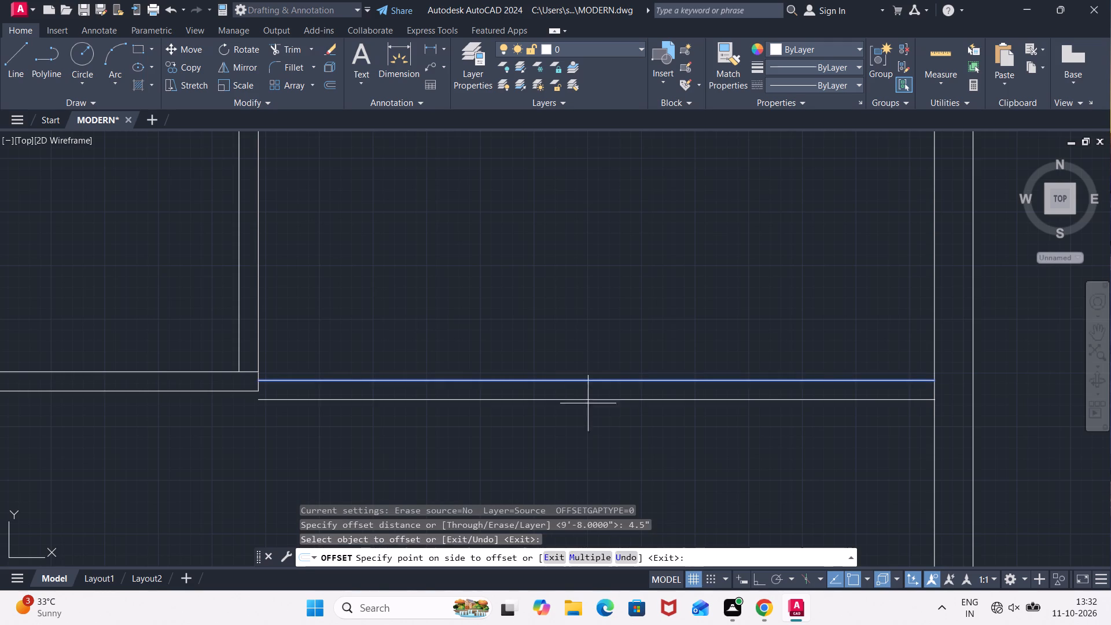
click(588, 421)
scroll(377, 436, up, 1)
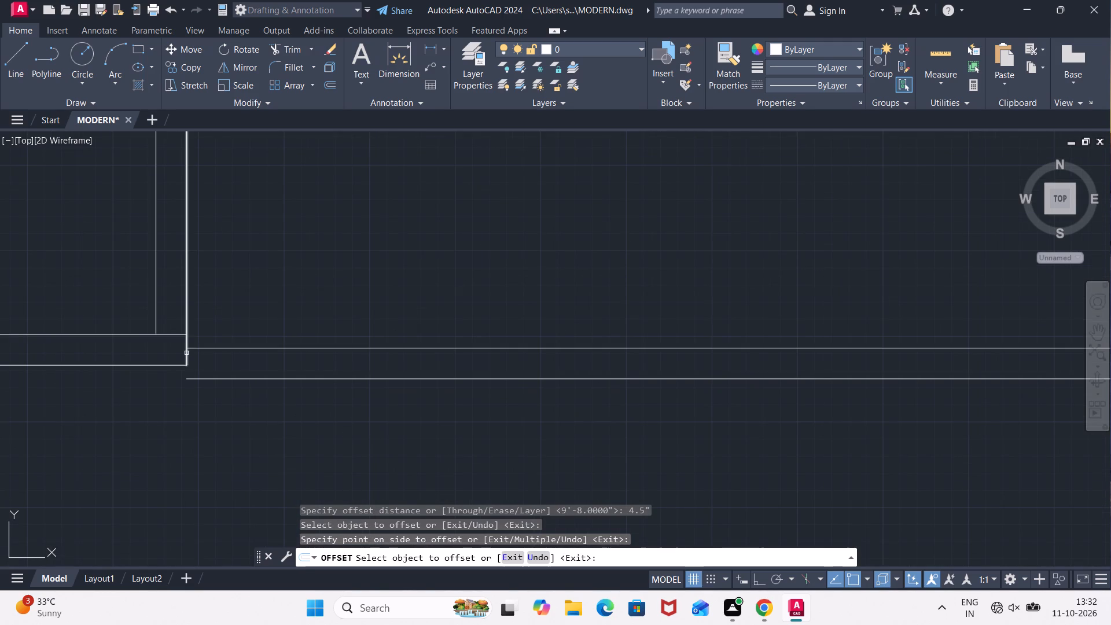
key(Escape)
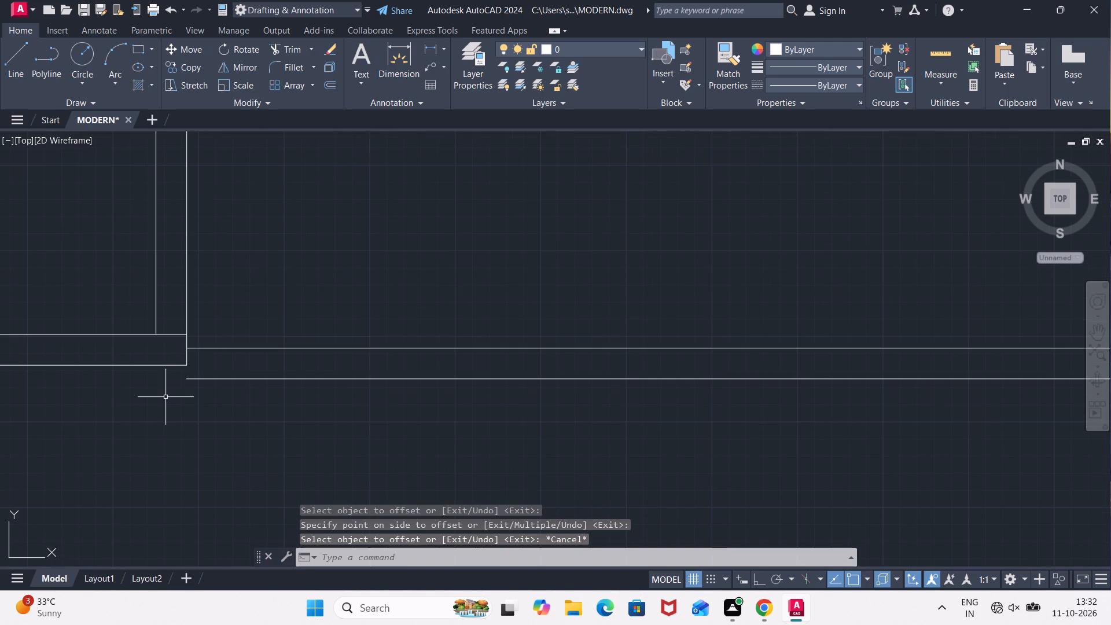
Trim the right inner wall line between the two faces of the top-right room's lower partition.
scroll(167, 397, down, 2)
scroll(442, 329, down, 1)
middle_click(455, 335)
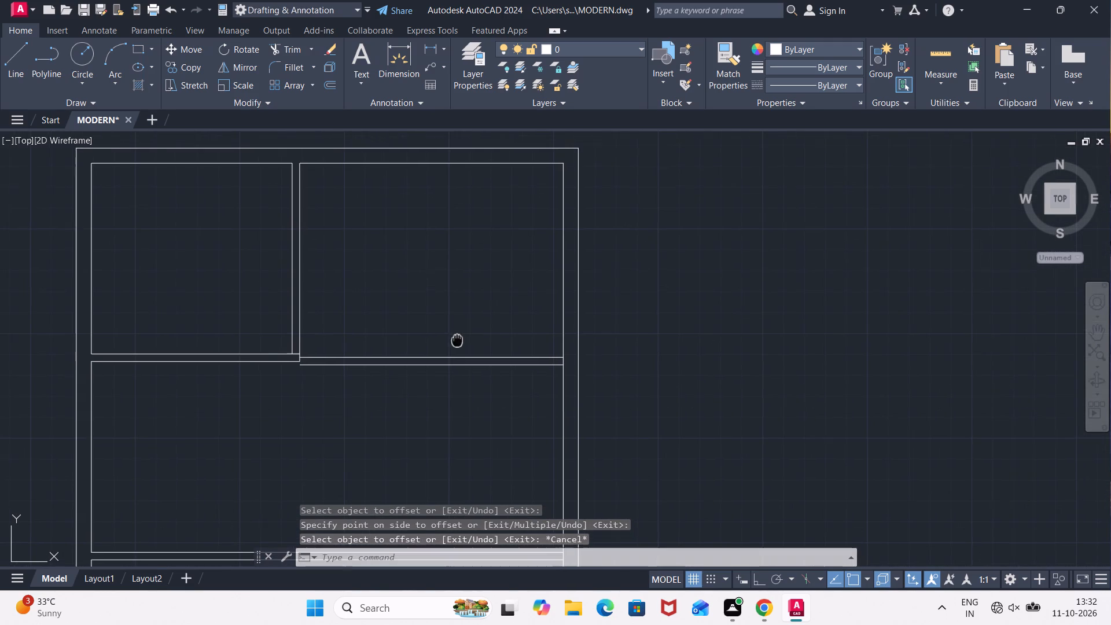
text(TR)
key(Return)
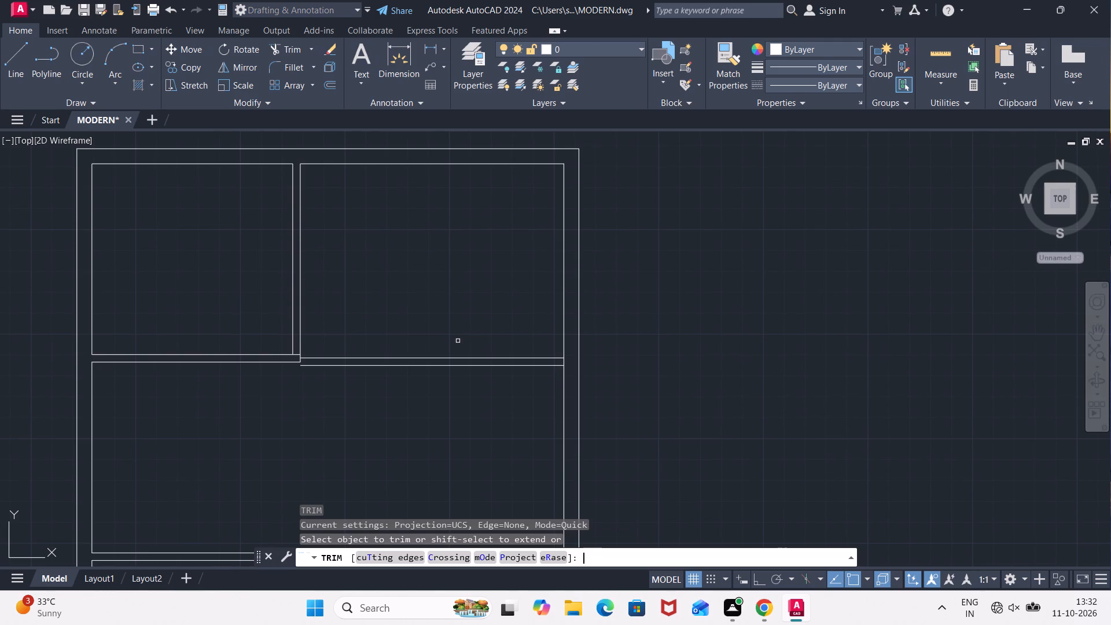
click(565, 361)
key(Escape)
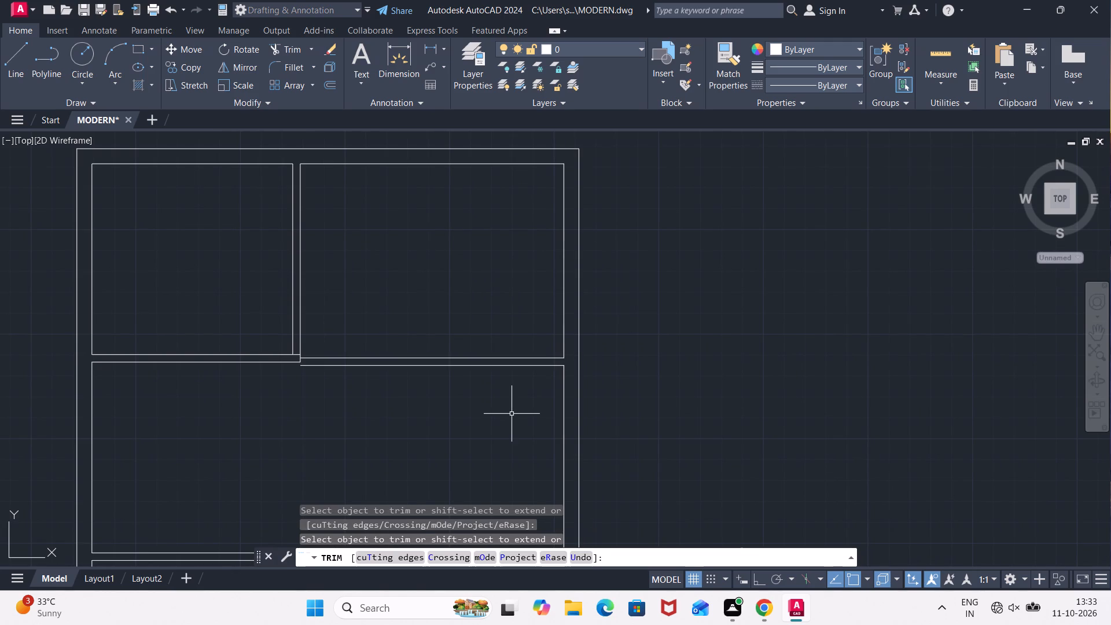
Offset the top-right room's right inner wall line 10' to the left.
text(OFF)
key(Return)
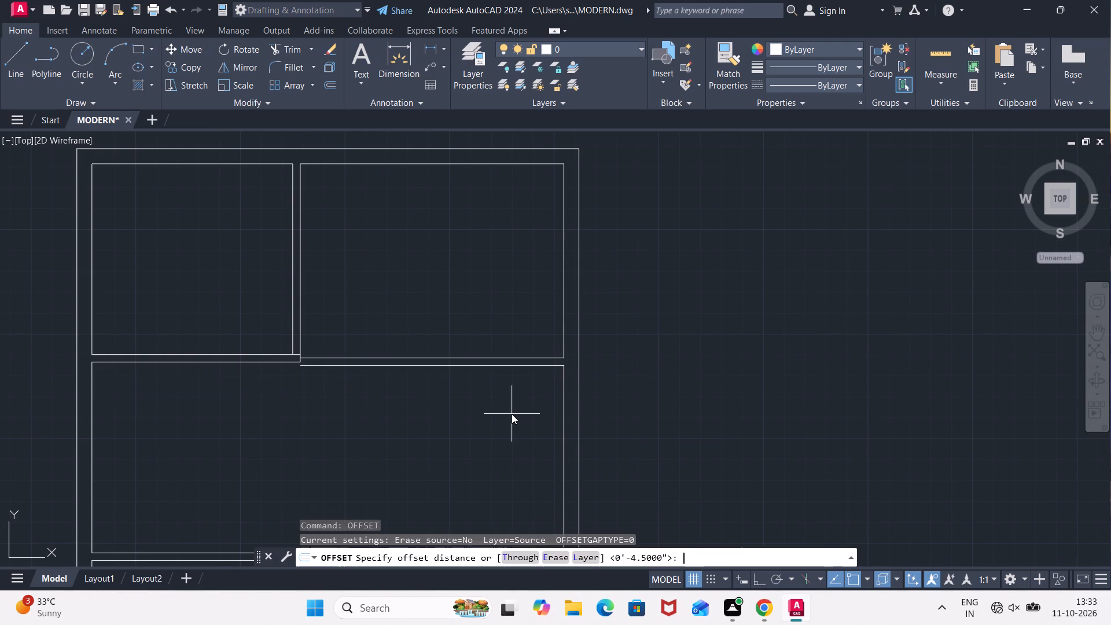
text(10)
key(shift+quotedbl)
key(BackSpace)
key(apostrophe)
key(Return)
click(562, 319)
click(464, 322)
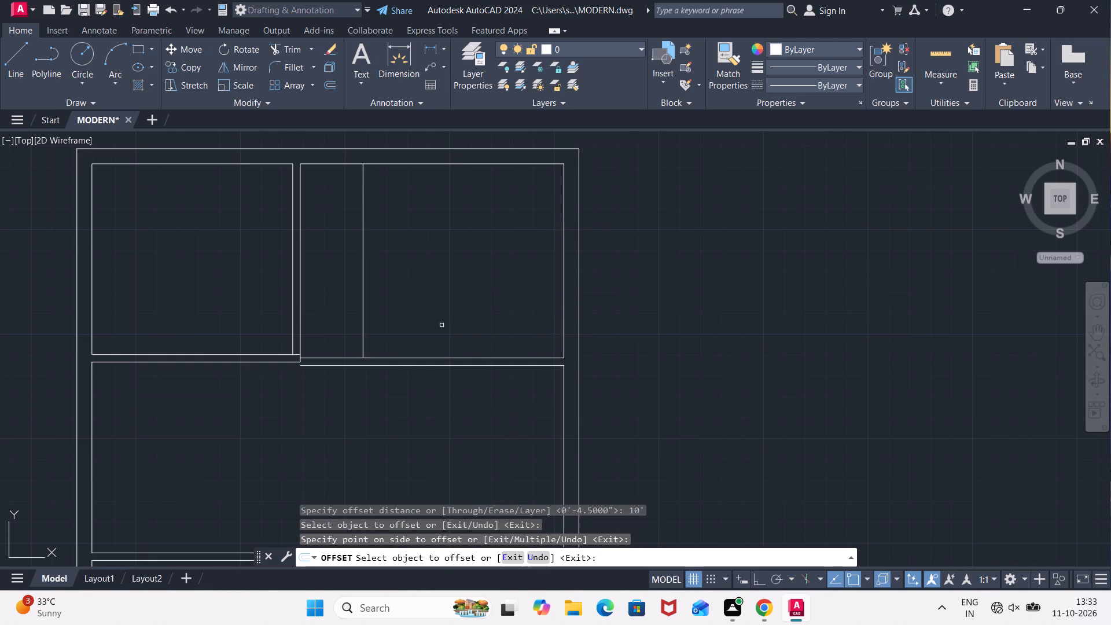
Offset the new vertical line 4.5" to the right to form the top-right room's left partition wall.
key(space)
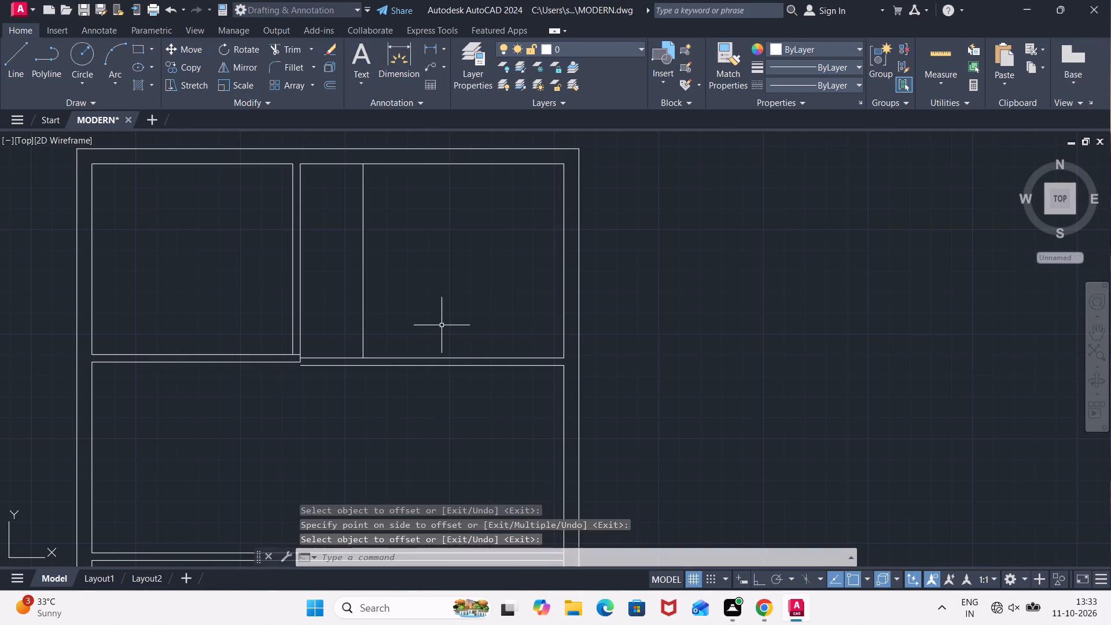
key(space)
text(4.5")
key(Return)
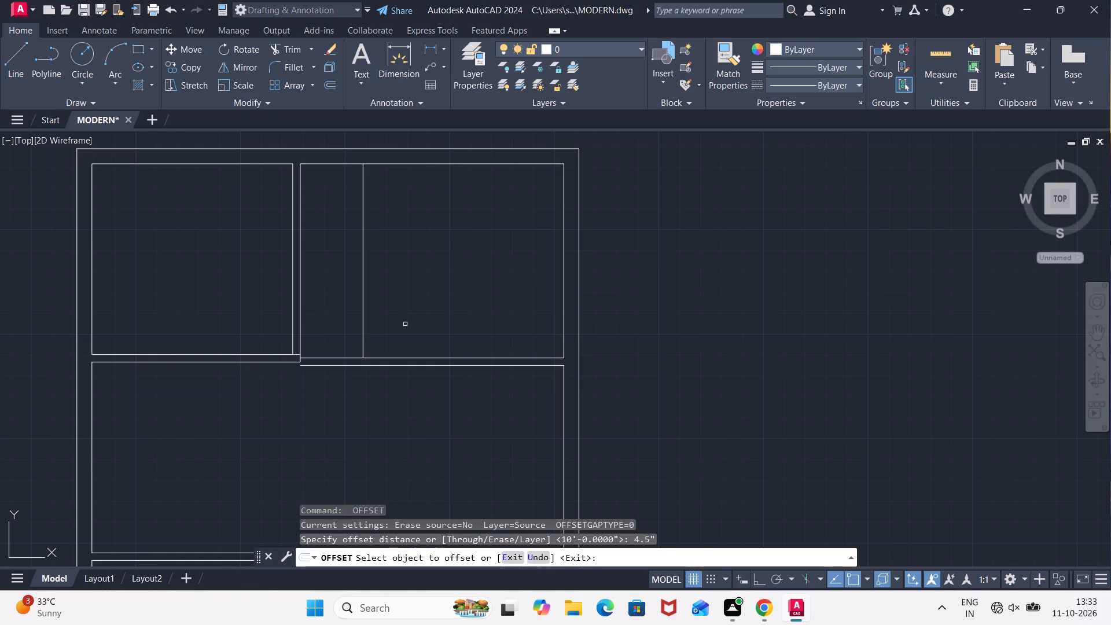
click(362, 324)
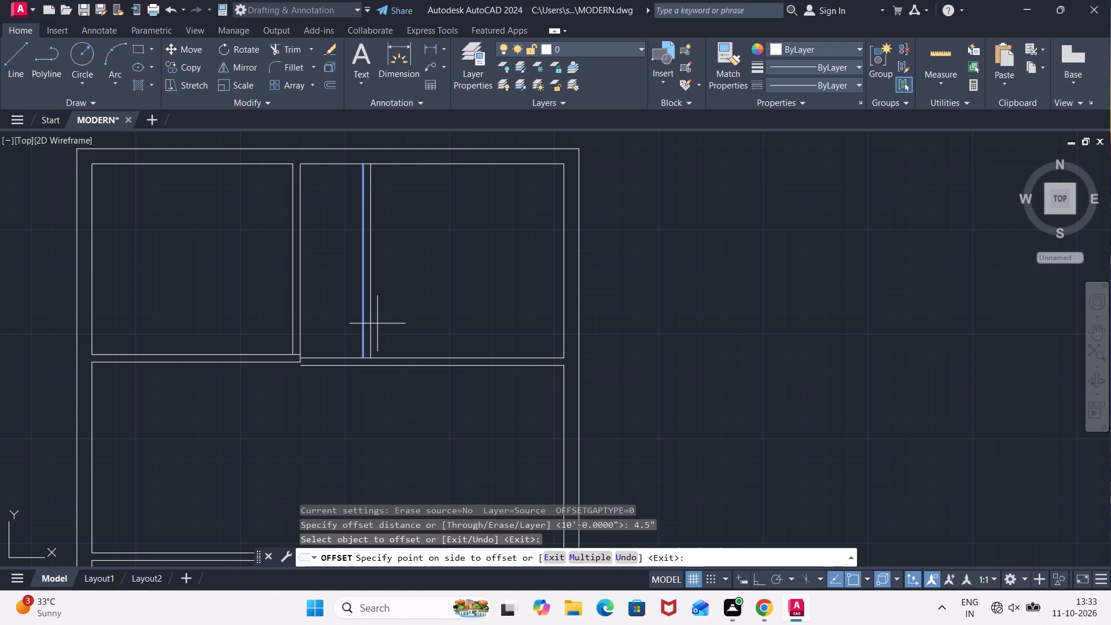
click(377, 323)
Trim the upper line of the top-right room's lower partition where it crosses the passage.
scroll(334, 324, up, 2)
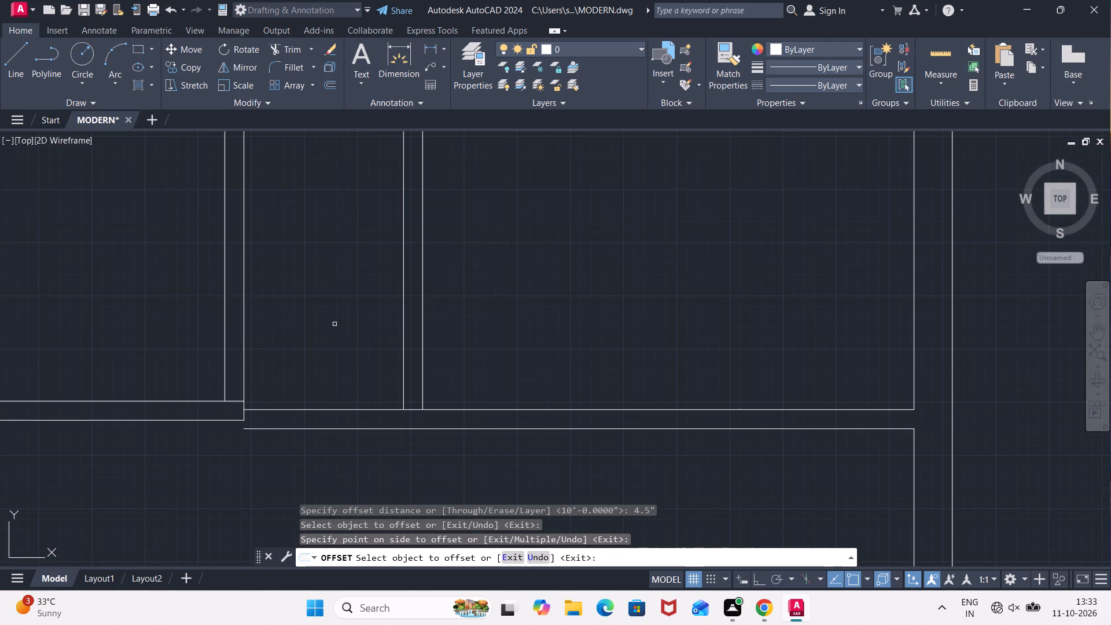
key(Escape)
text(TR)
key(Return)
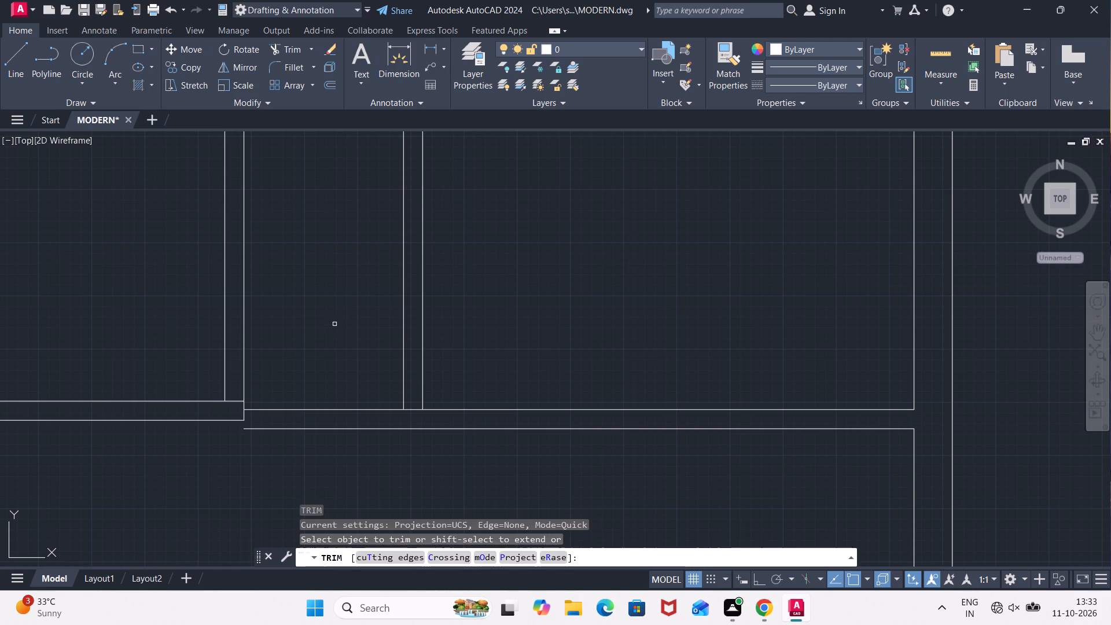
click(340, 375)
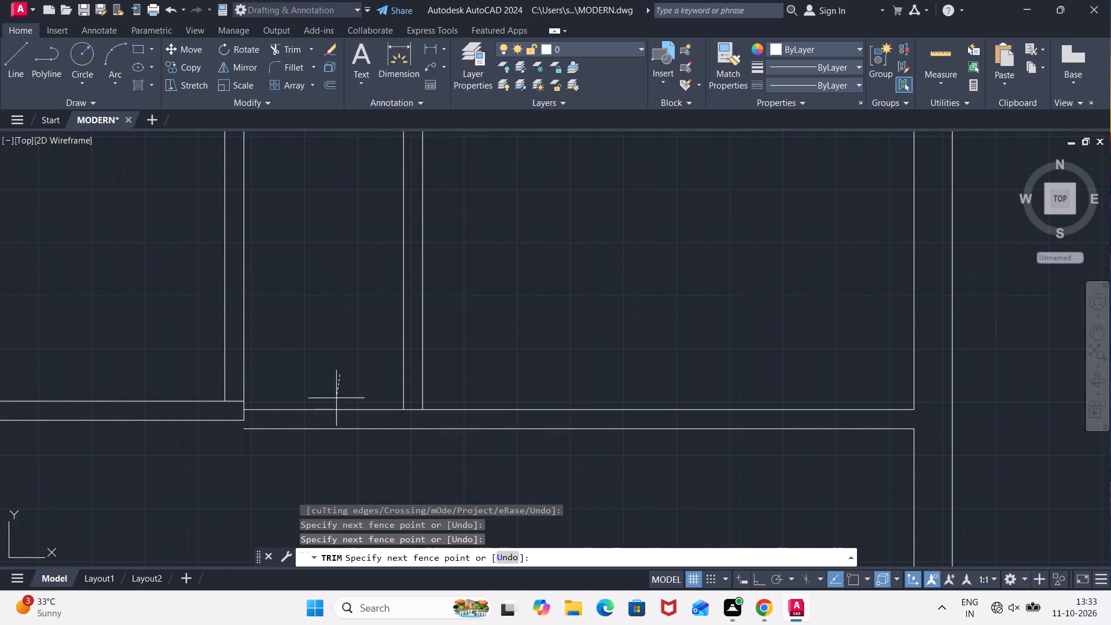
click(330, 418)
key(Escape)
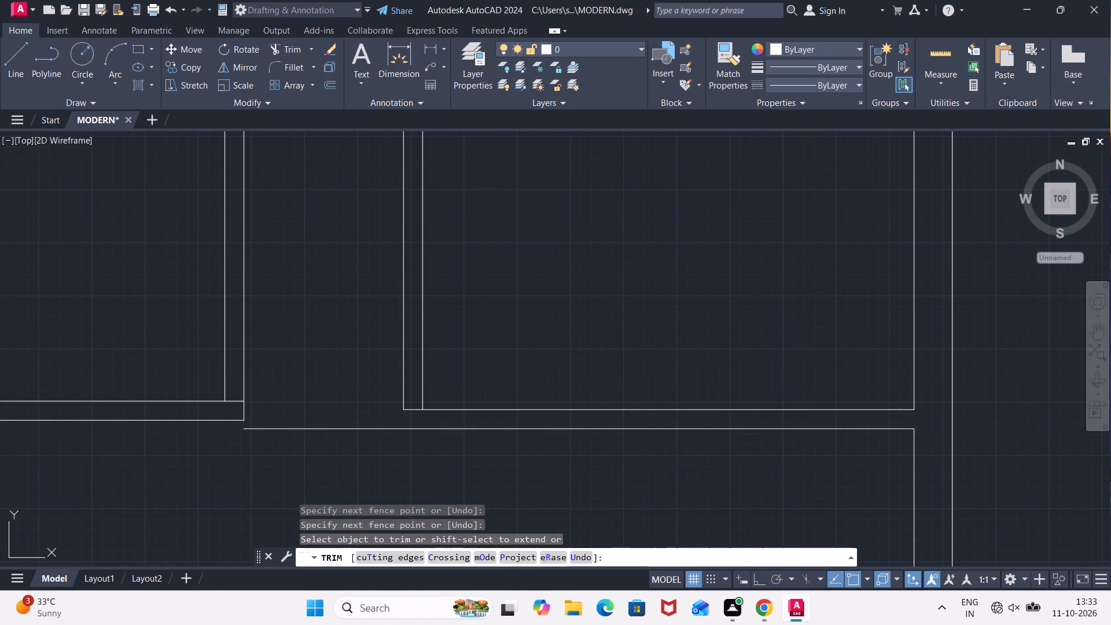
Stretch the left face of the top-right room's left partition down to the lower face of its lower partition.
click(403, 375)
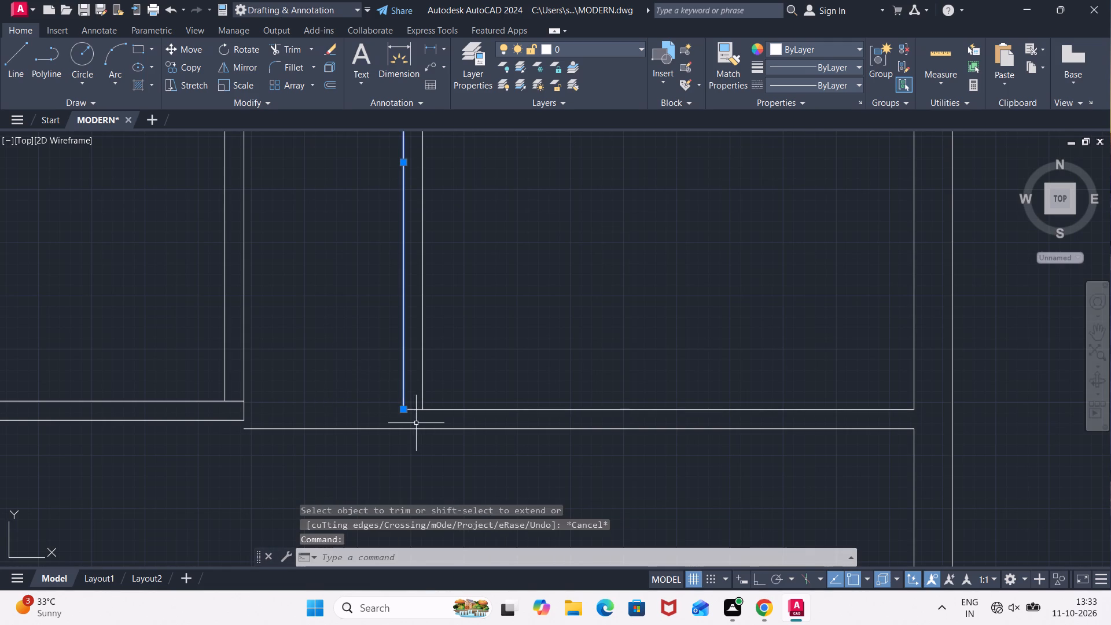
click(403, 410)
click(406, 430)
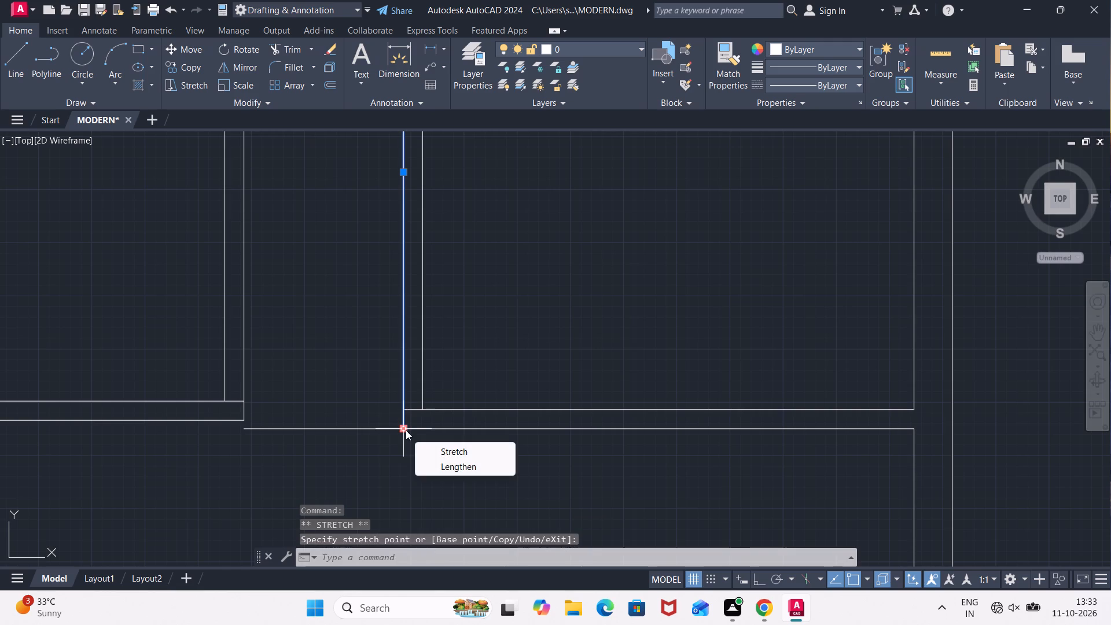
key(Escape)
key(Escape)
Trim the lower line of the top-right room's lower partition where it crosses the passage.
text(TR)
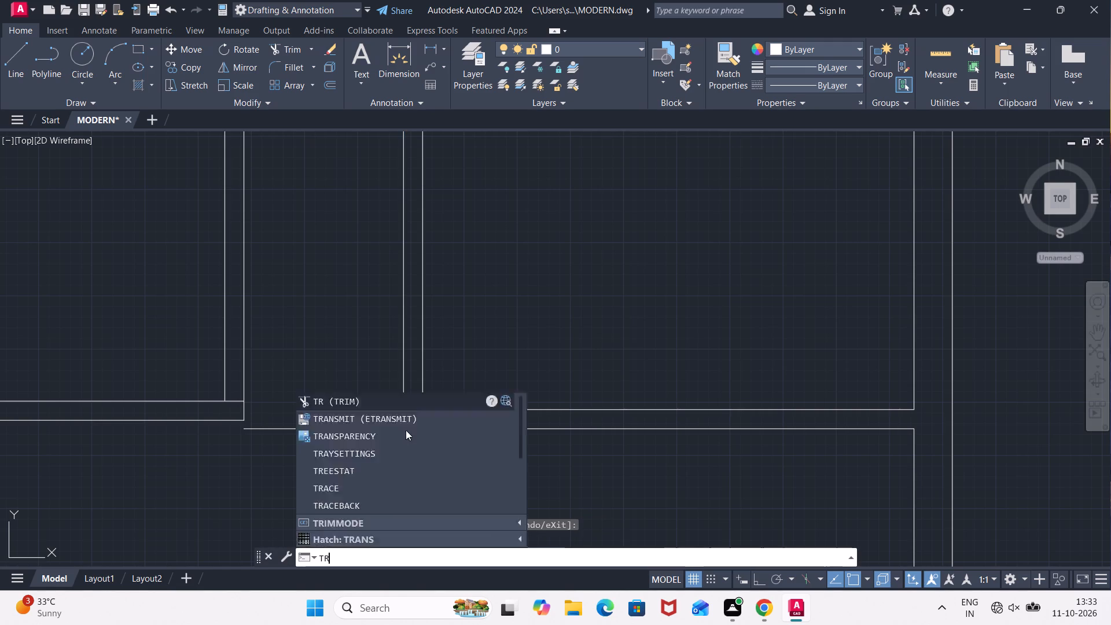
key(Return)
click(378, 410)
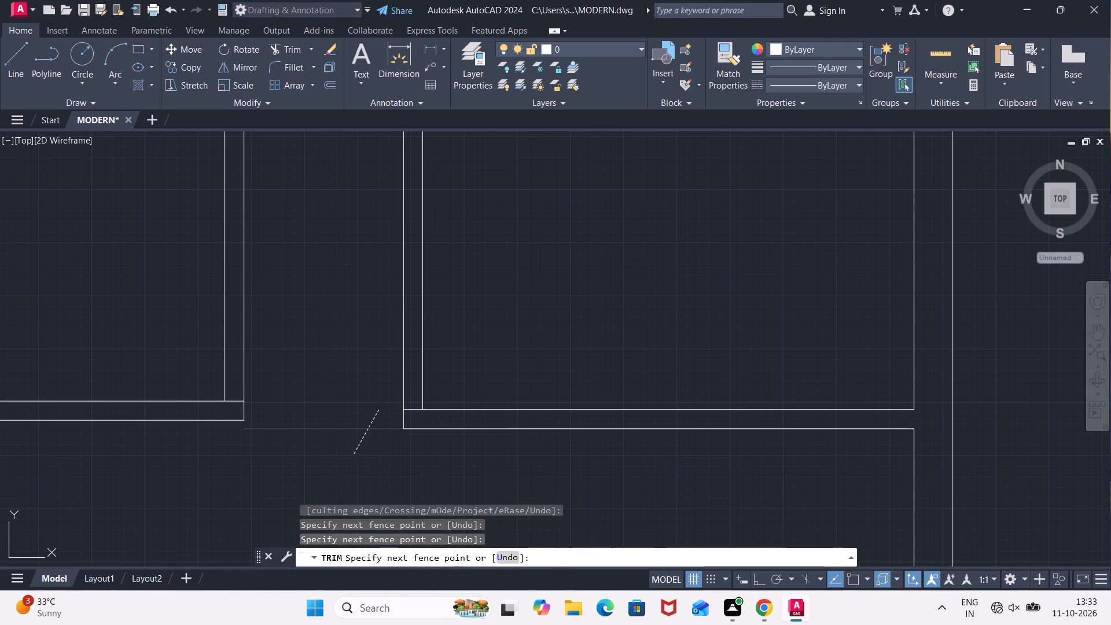
click(354, 454)
Trim the top inner wall line between the two faces of the top-right room's left partition.
scroll(348, 428, down, 2)
middle_drag(341, 448, 389, 367)
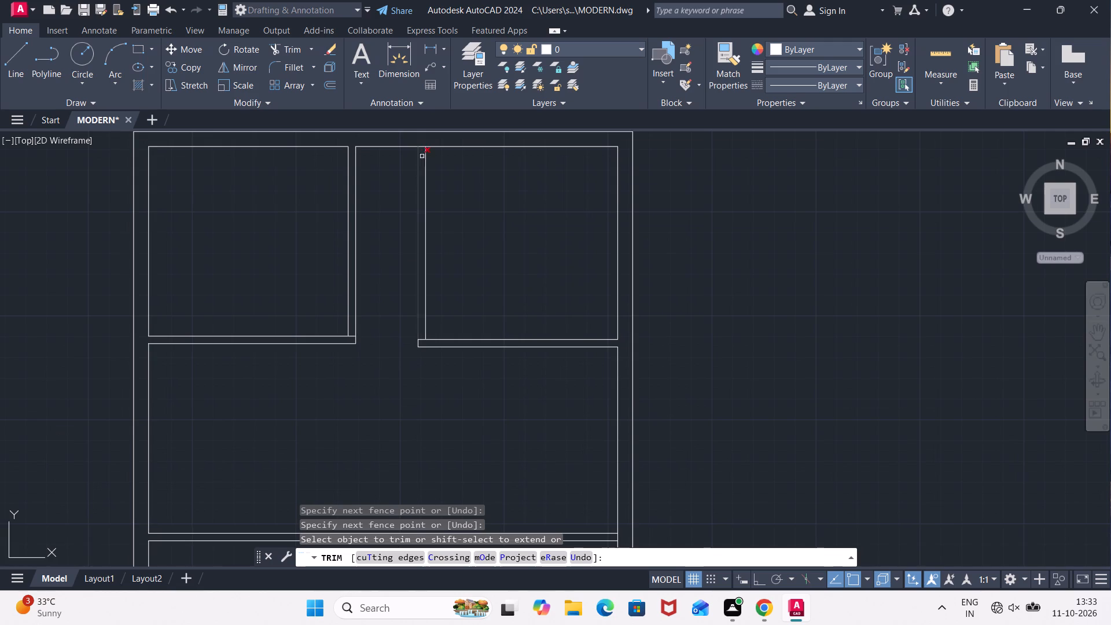
scroll(429, 142, up, 2)
click(410, 155)
scroll(327, 247, down, 2)
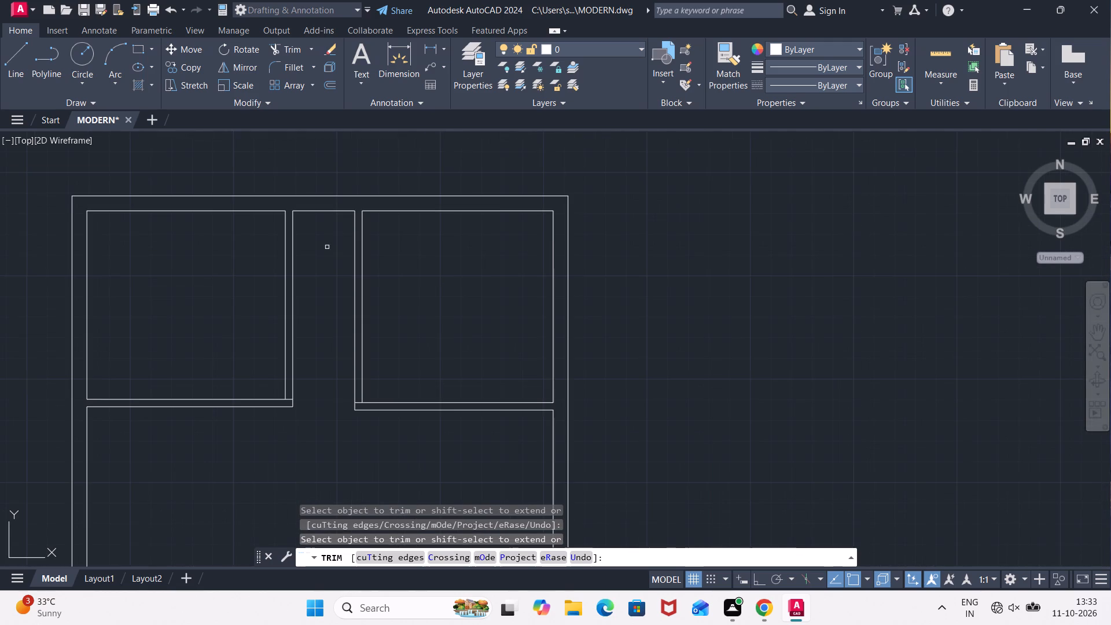
key(Escape)
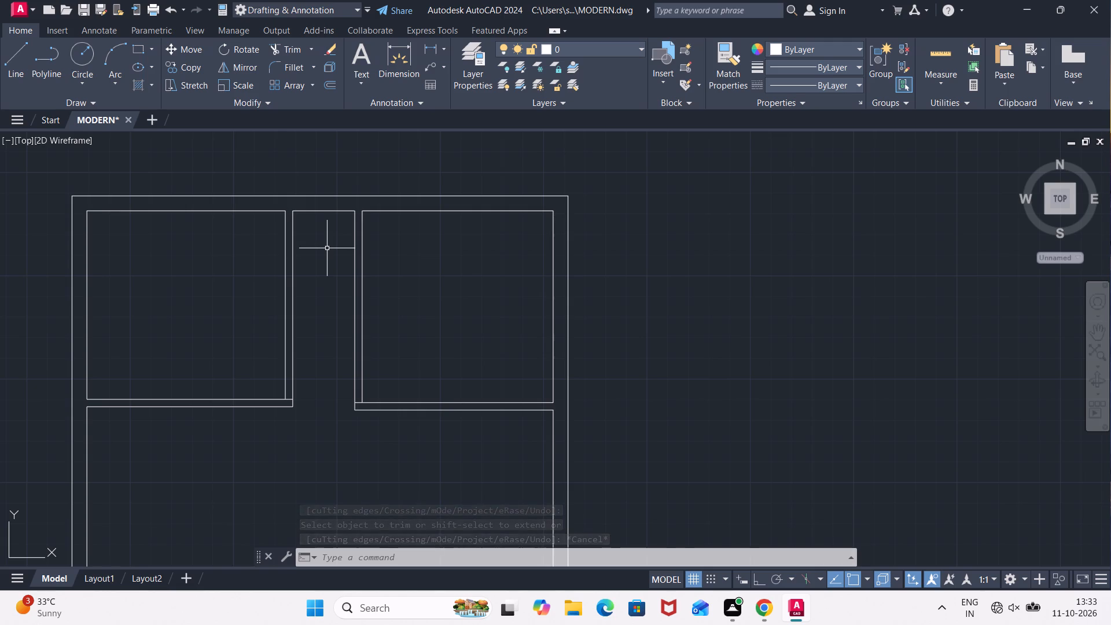
Check the width of the passage between the two top rooms using a linear dimension, without placing it.
text(OFF)
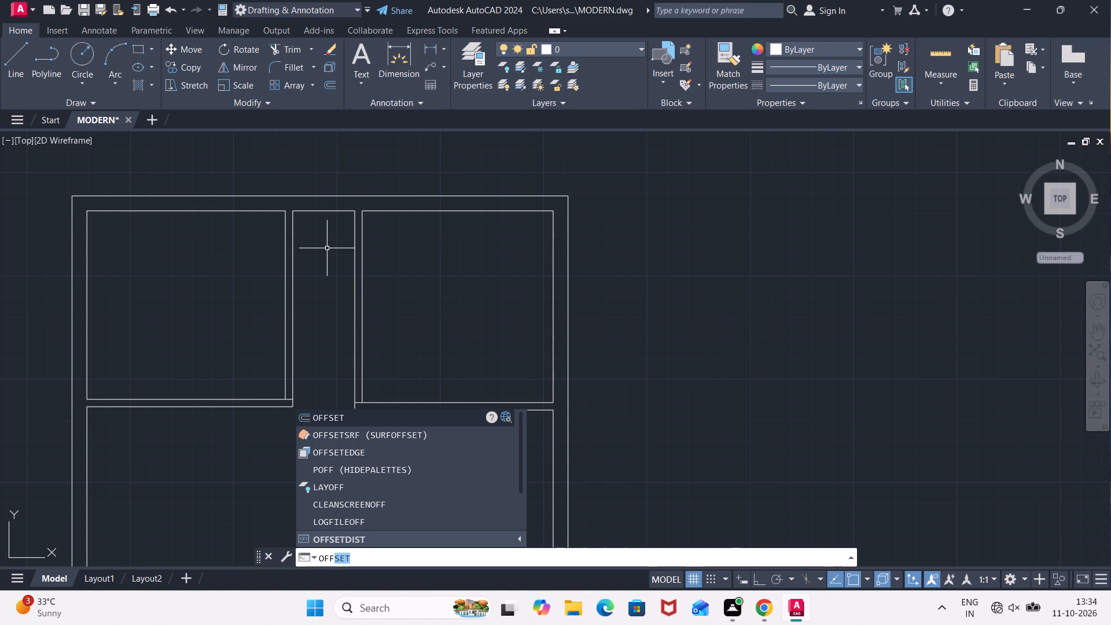
click(432, 43)
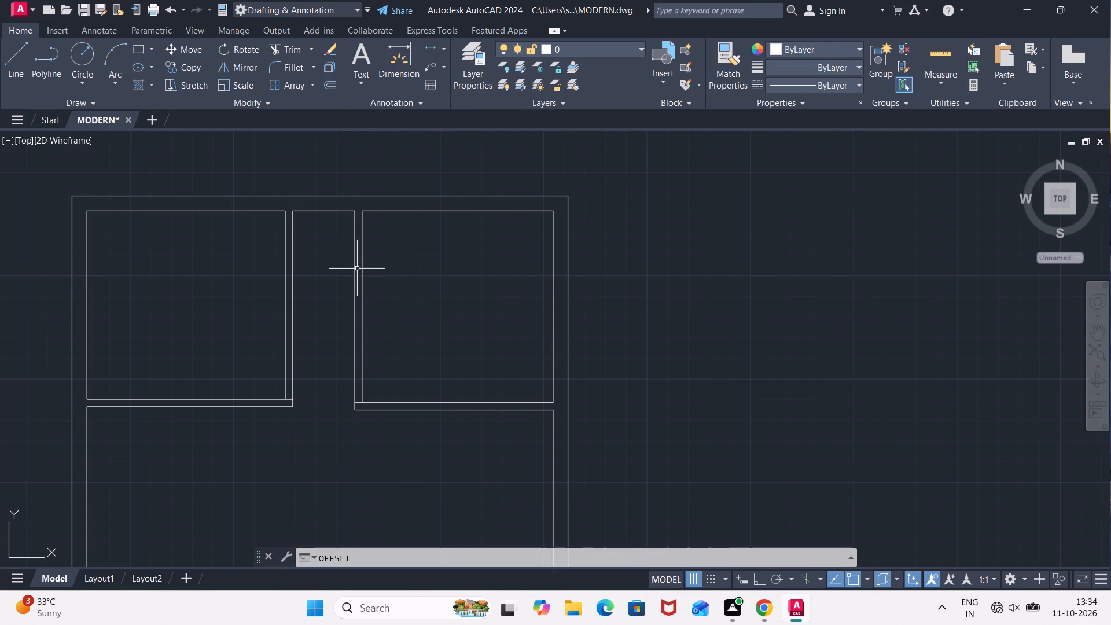
click(434, 50)
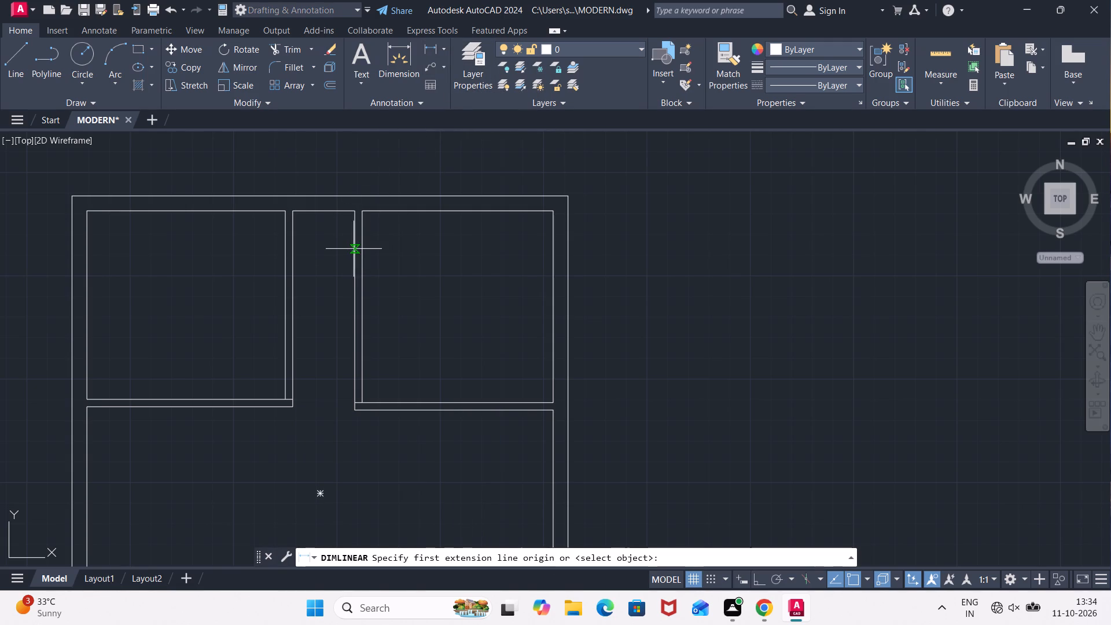
click(353, 249)
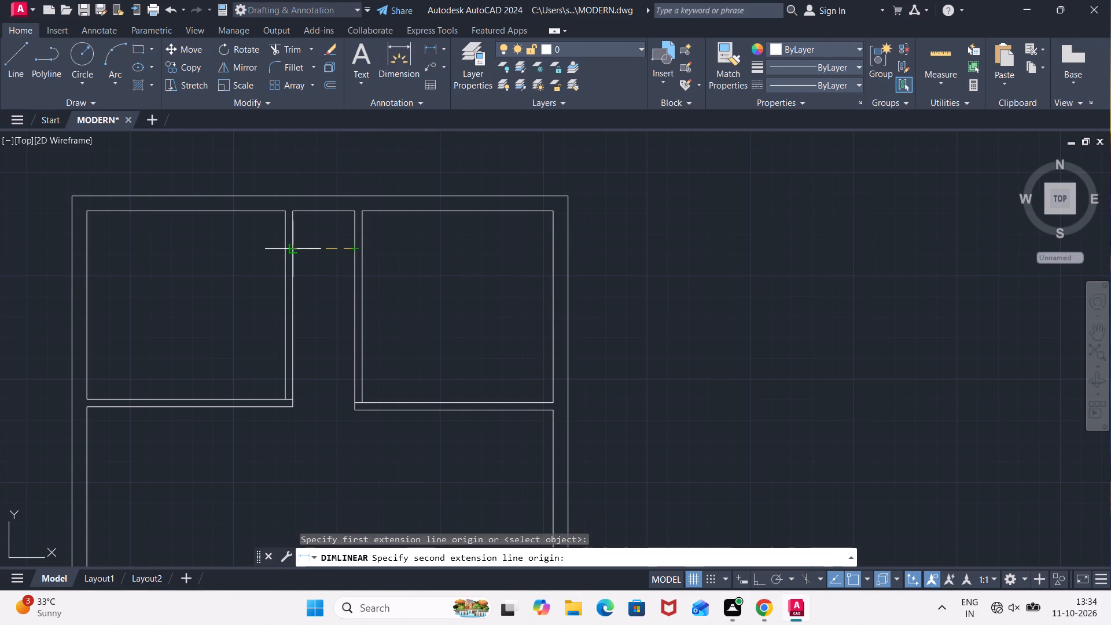
click(292, 249)
scroll(310, 262, up, 5)
scroll(375, 278, up, 2)
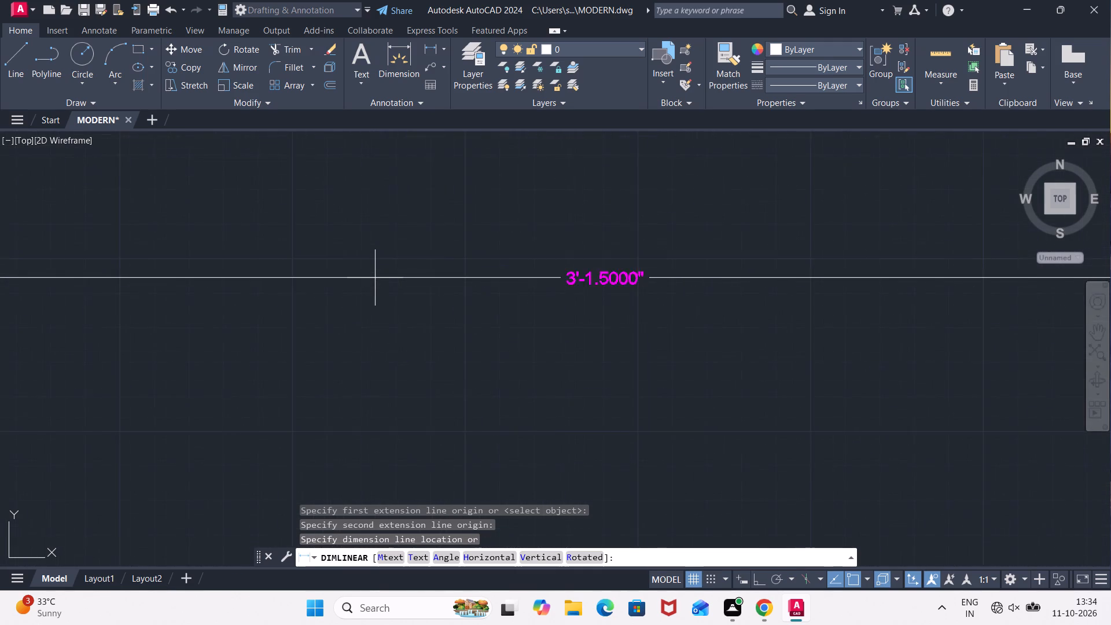
scroll(375, 278, up, 2)
scroll(375, 278, down, 6)
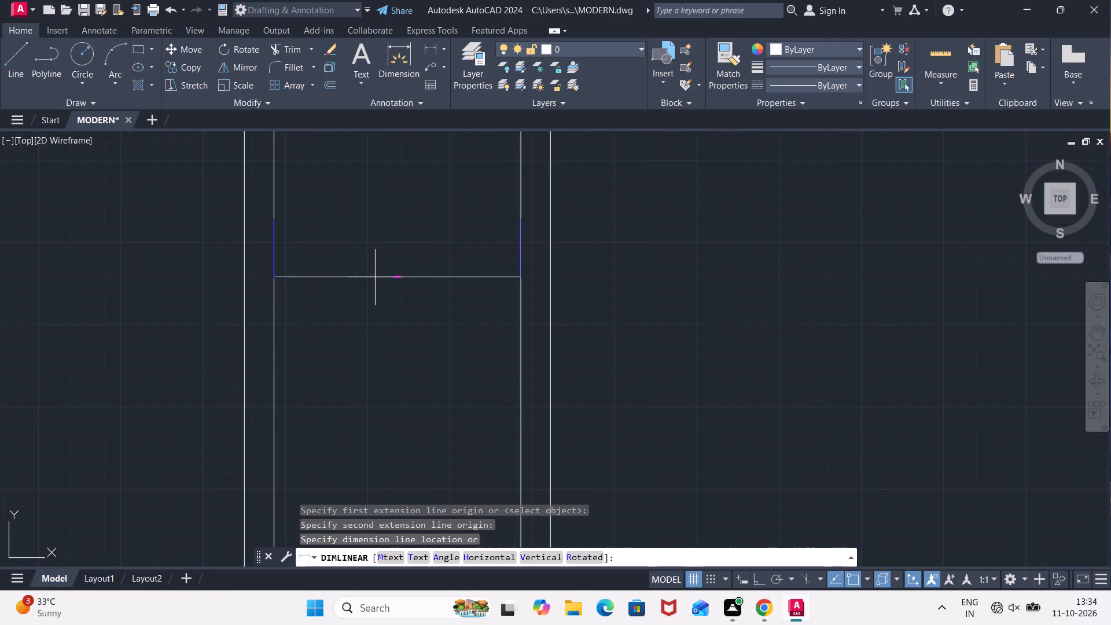
key(Escape)
scroll(375, 277, down, 3)
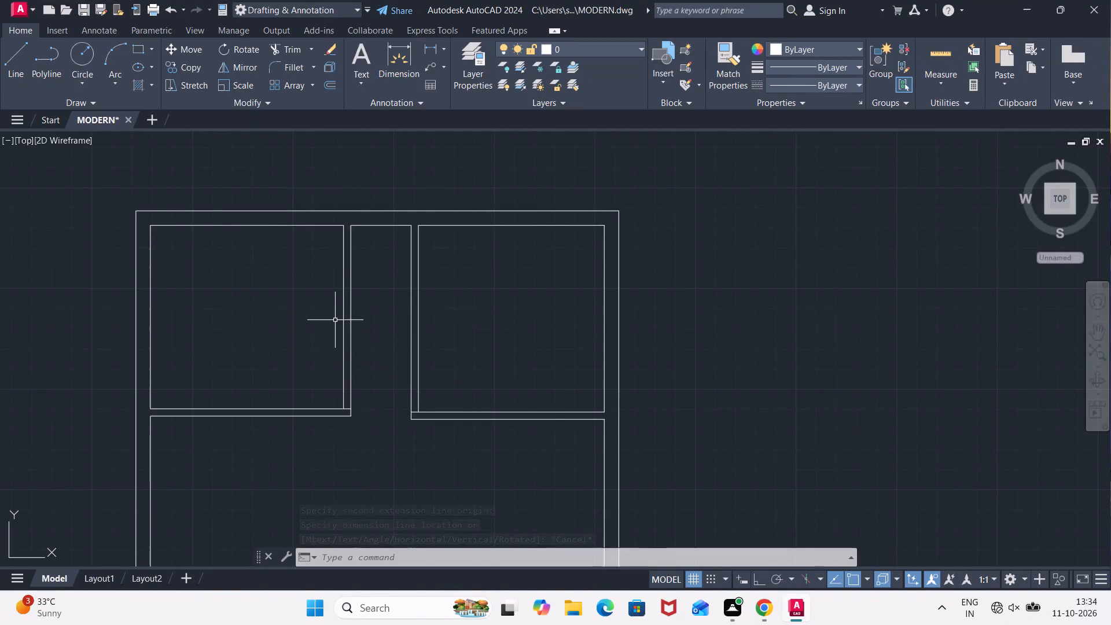
Offset the top-left room's right wall line 4.5" to the left, into the room.
text(OF)
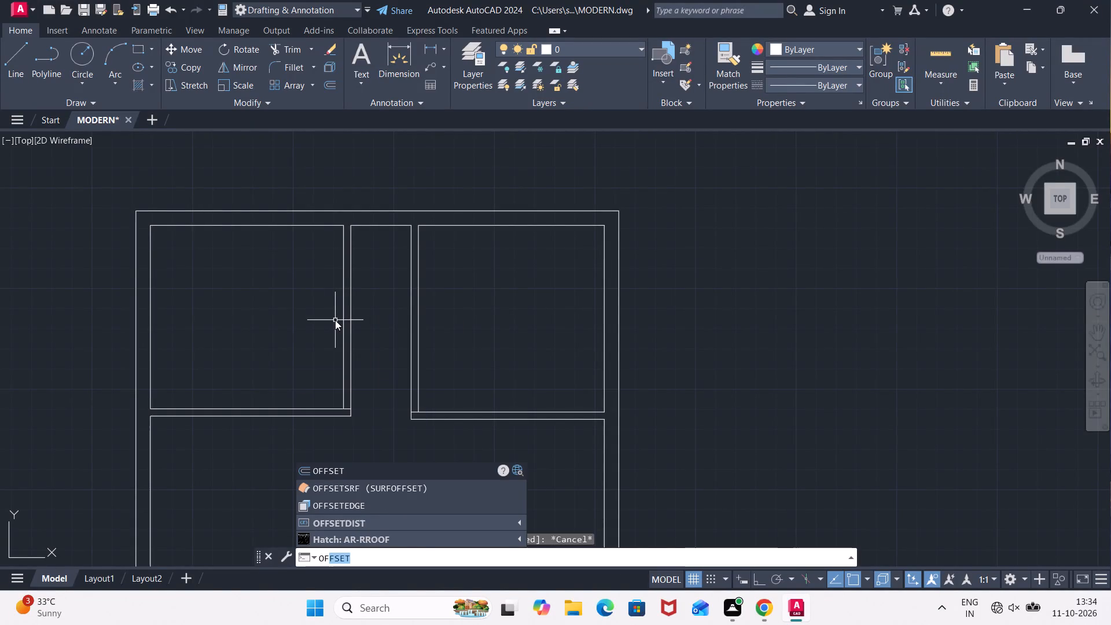
key(Return)
text(4.5")
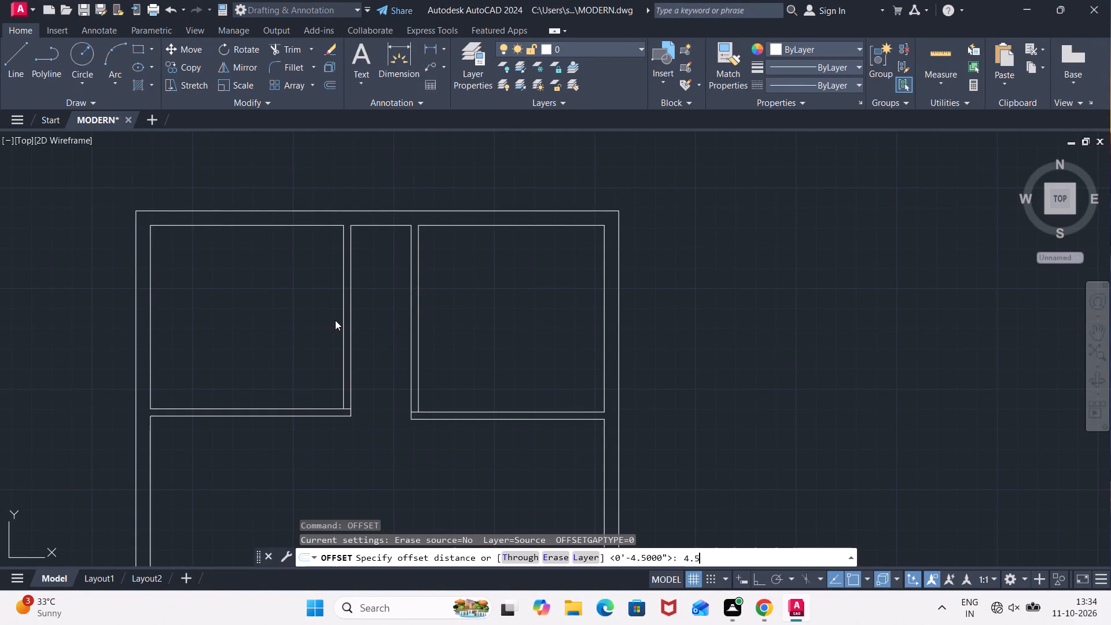
key(Return)
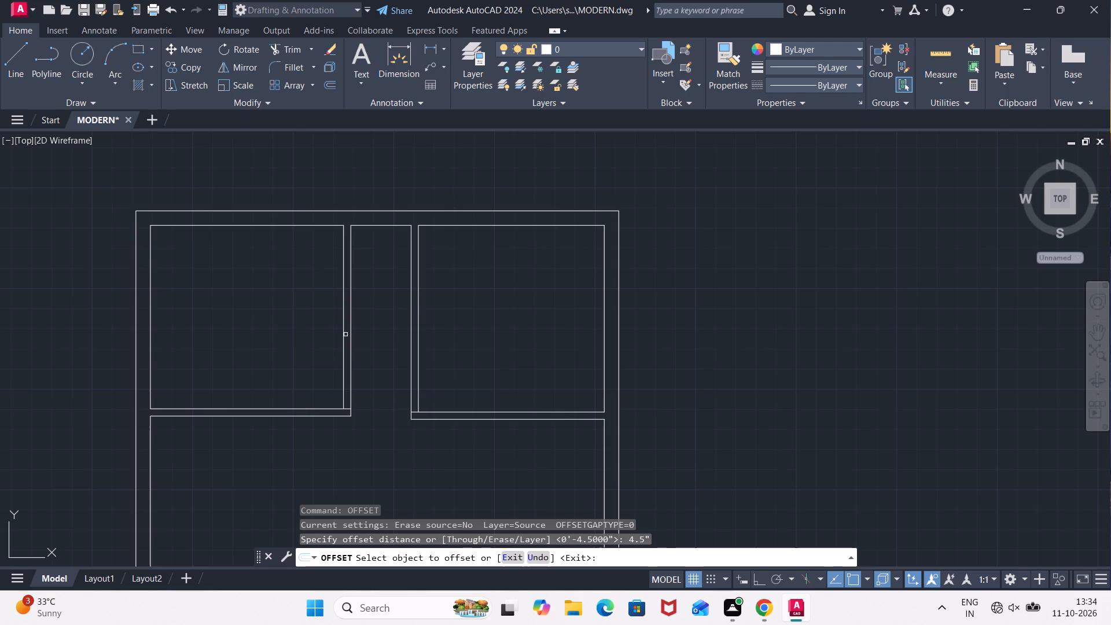
click(343, 332)
click(311, 323)
key(Escape)
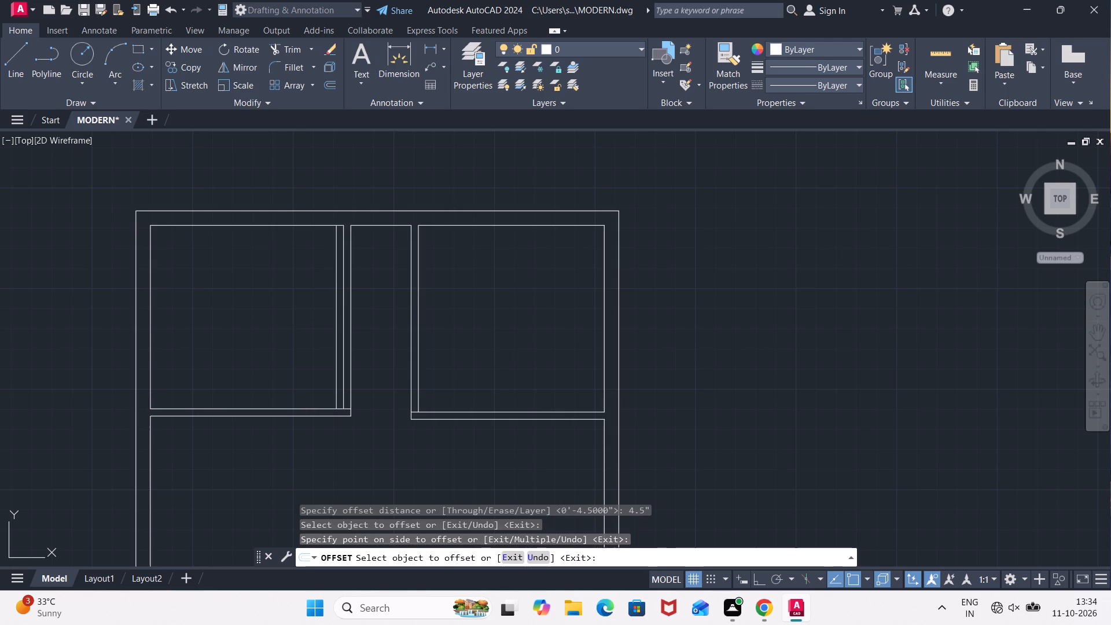
Erase the old passage-side line of the top-left room's right partition wall.
click(349, 340)
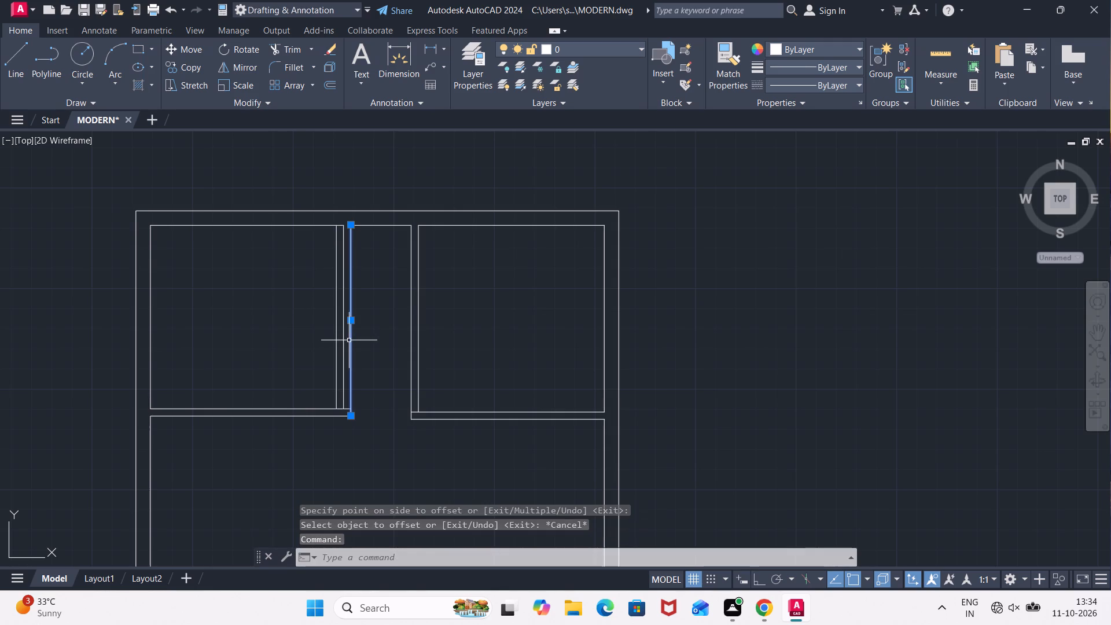
key(Delete)
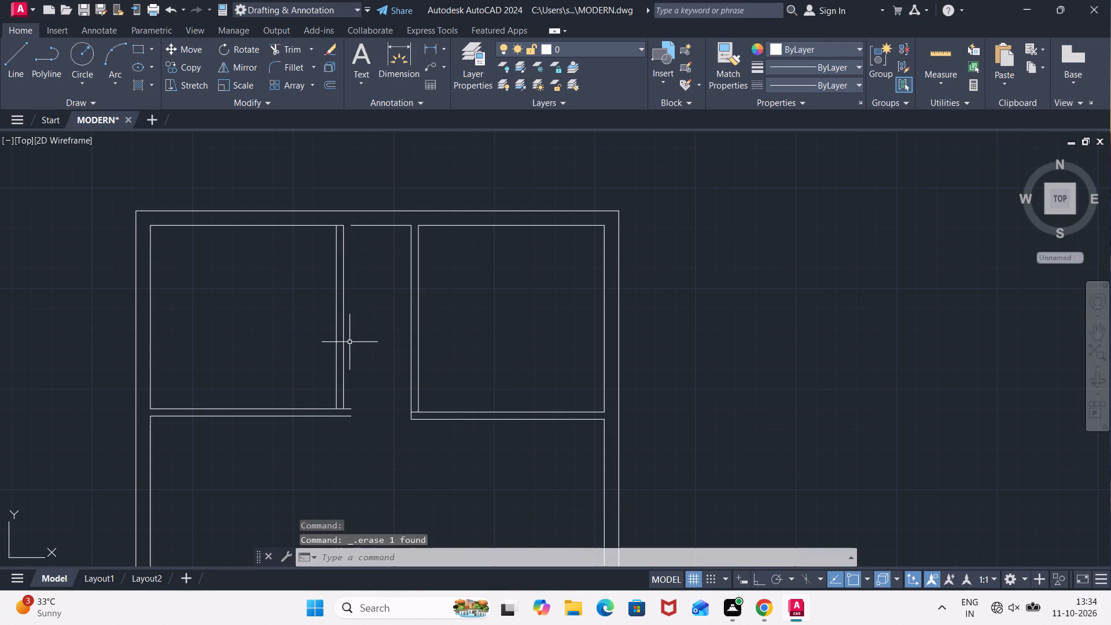
Stretch the new passage-side line of the top-left room's right partition down to the lower face of its lower partition.
click(344, 369)
click(342, 411)
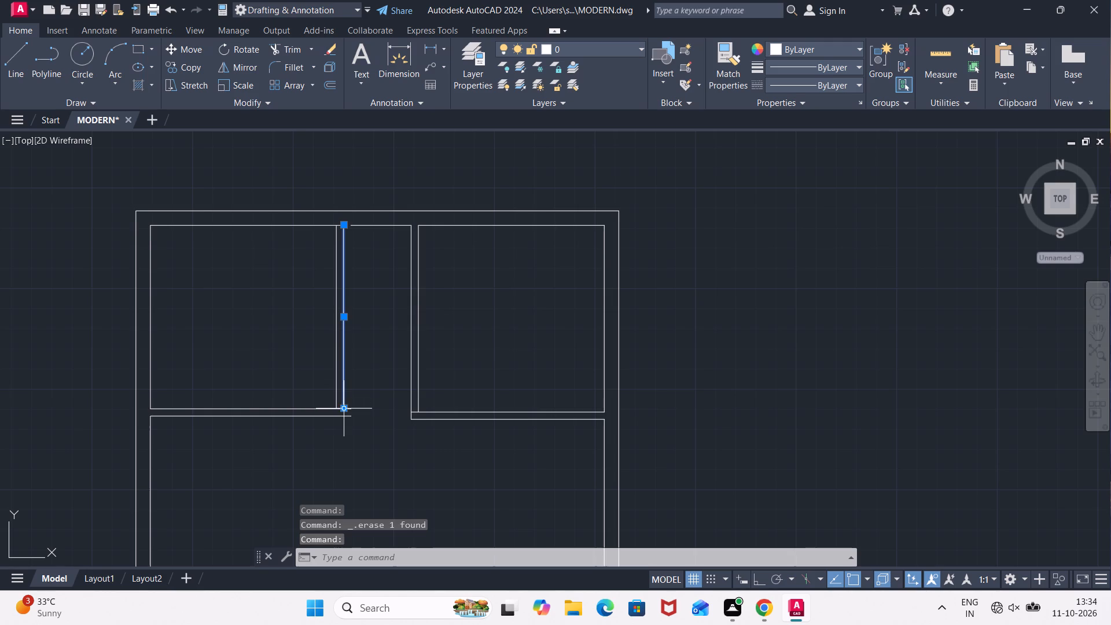
click(342, 420)
key(Escape)
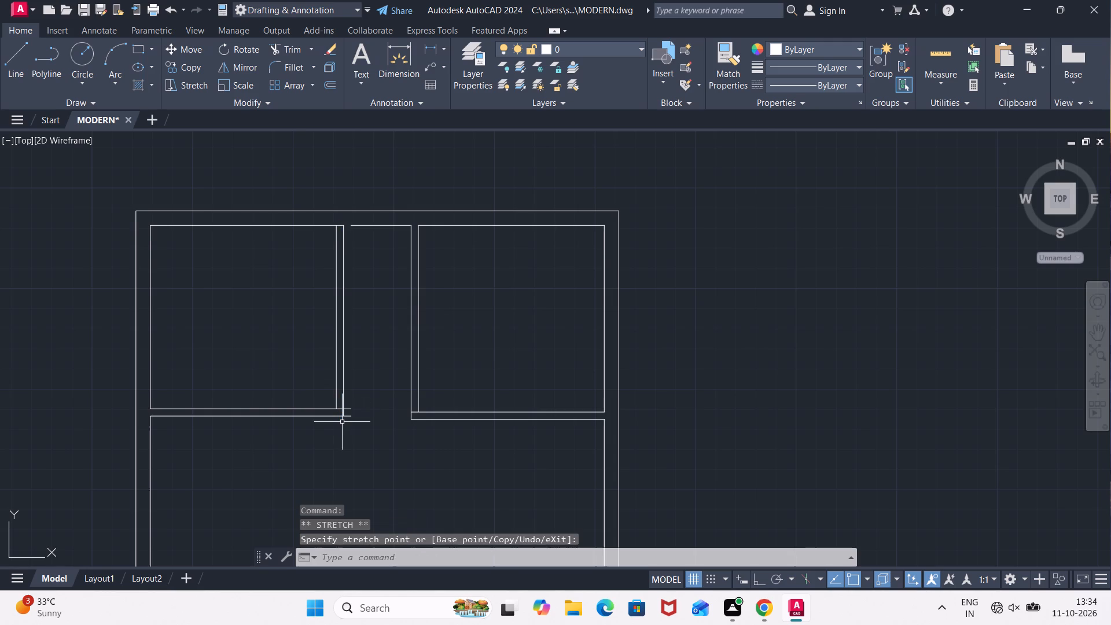
Trim the ends of the top-left room's lower partition lines that project into the passage.
text(TR)
key(Return)
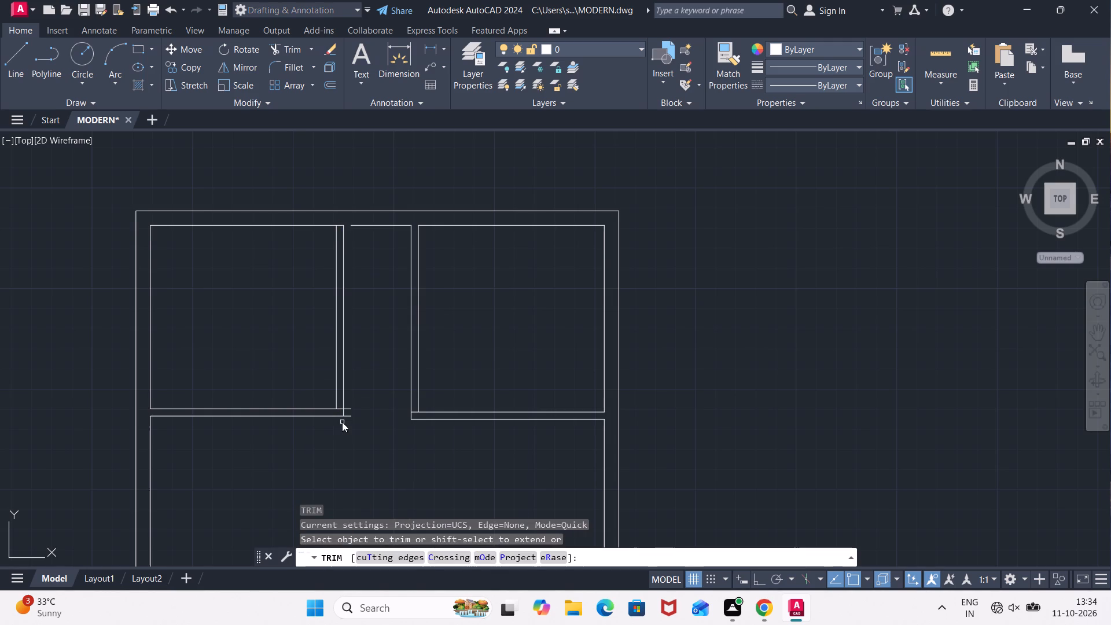
click(354, 406)
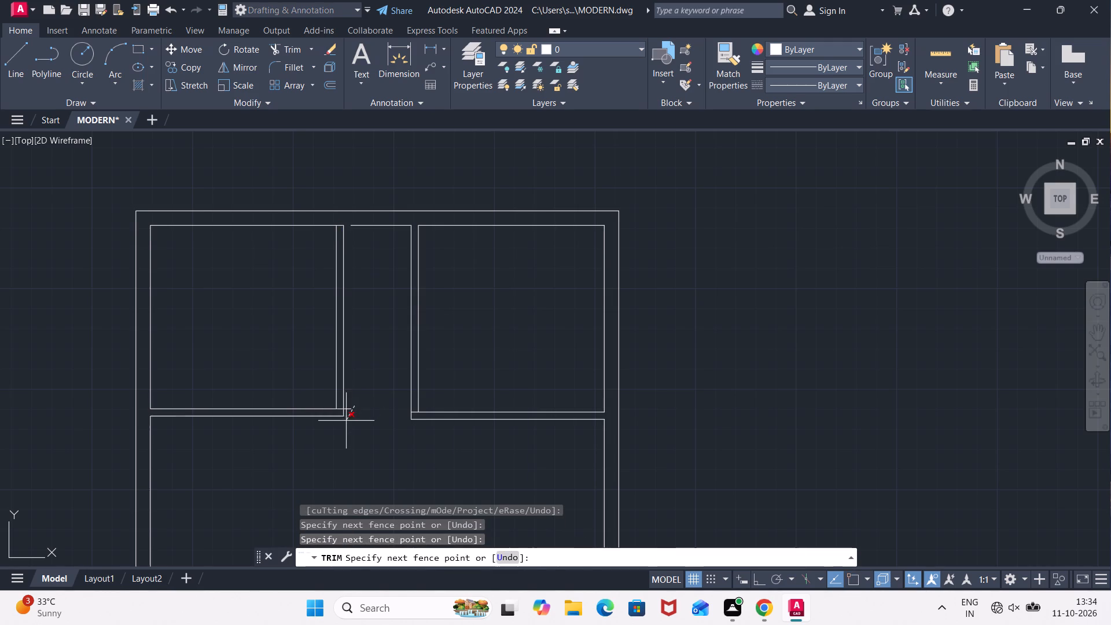
click(346, 421)
click(351, 418)
click(347, 393)
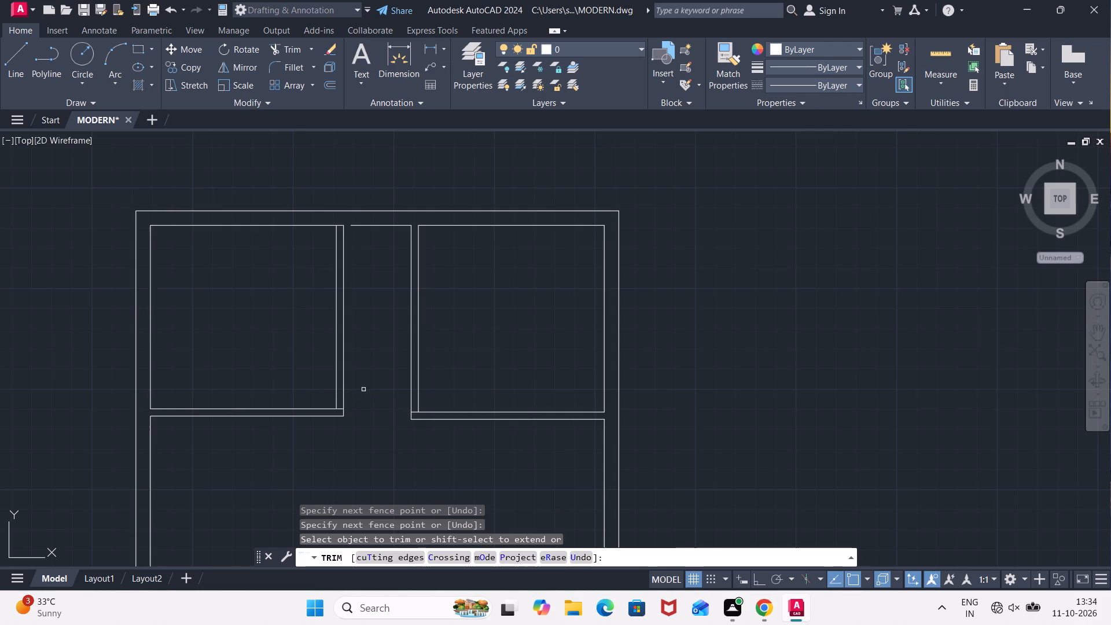
scroll(371, 389, down, 1)
middle_drag(369, 444, 458, 321)
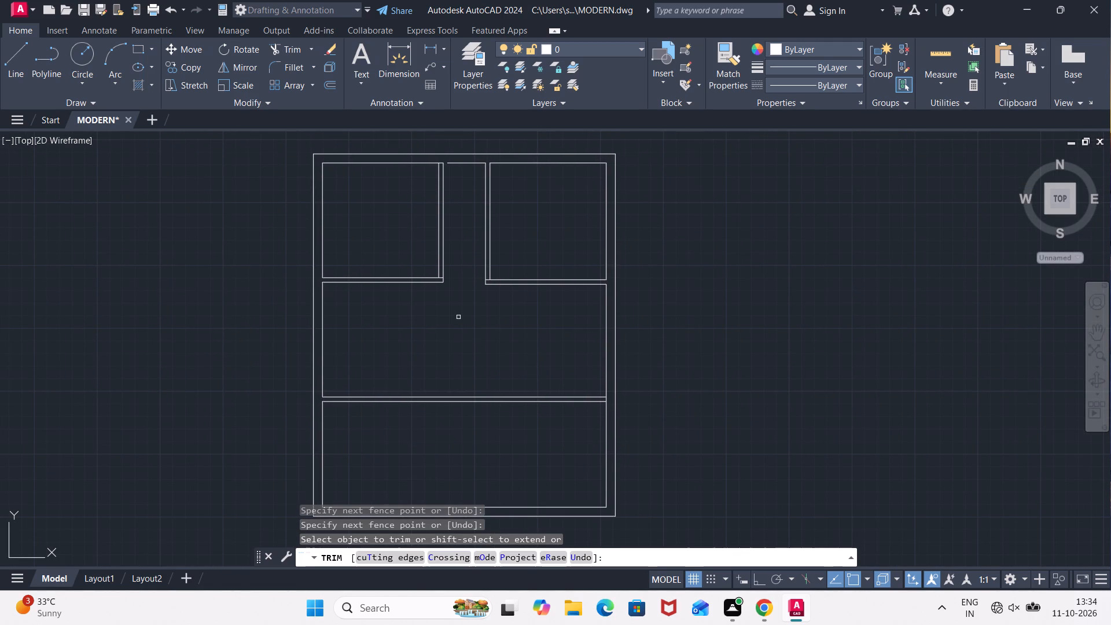
key(Escape)
Erase the entire existing floor plan, including its outer walls and all partitions.
scroll(530, 279, down, 1)
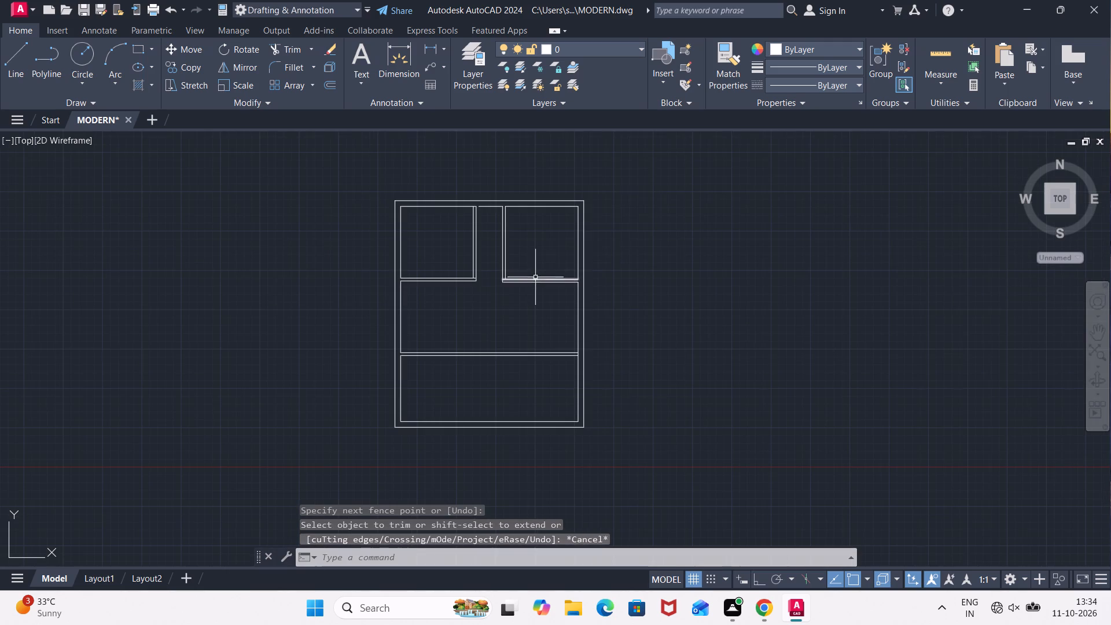
click(622, 190)
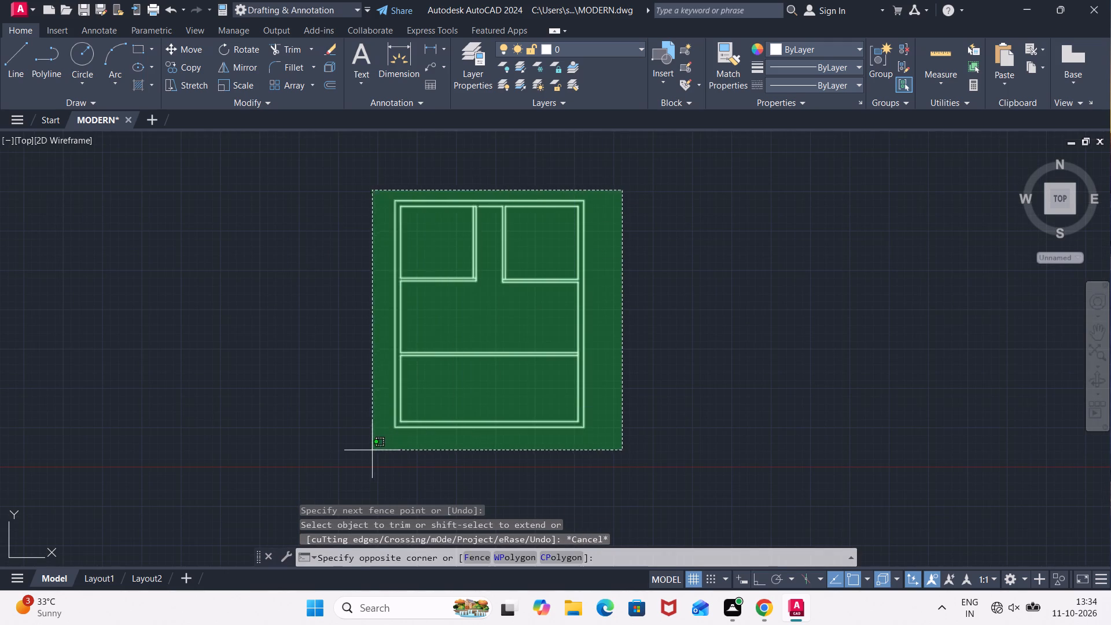
click(372, 450)
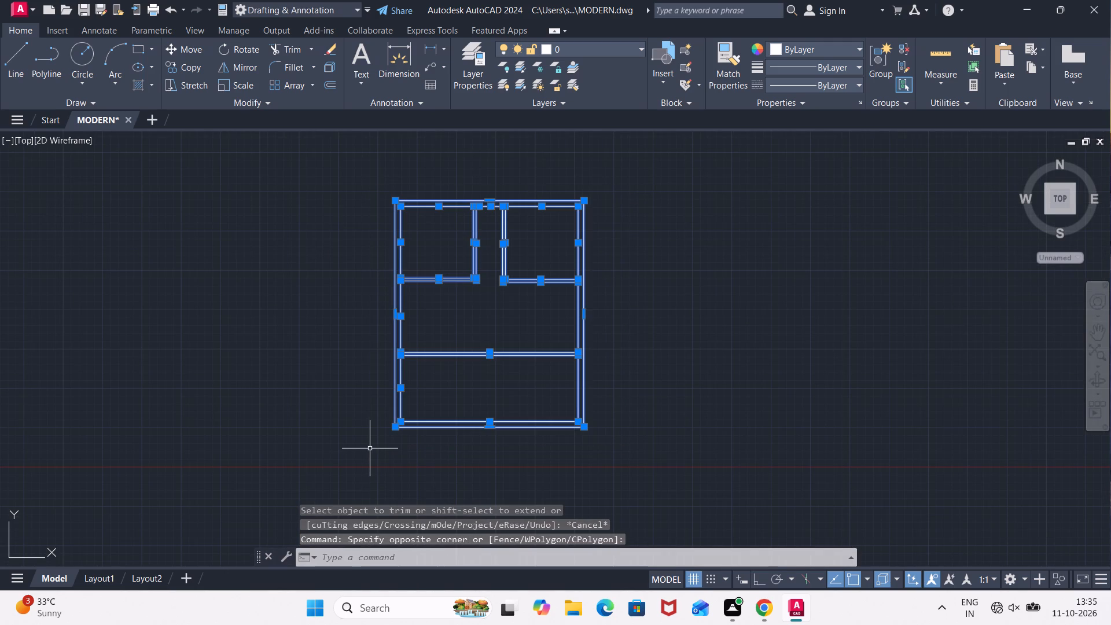
key(Delete)
Draw a rectangle 30' long and 25' wide as the new outer wall outline.
text(REC)
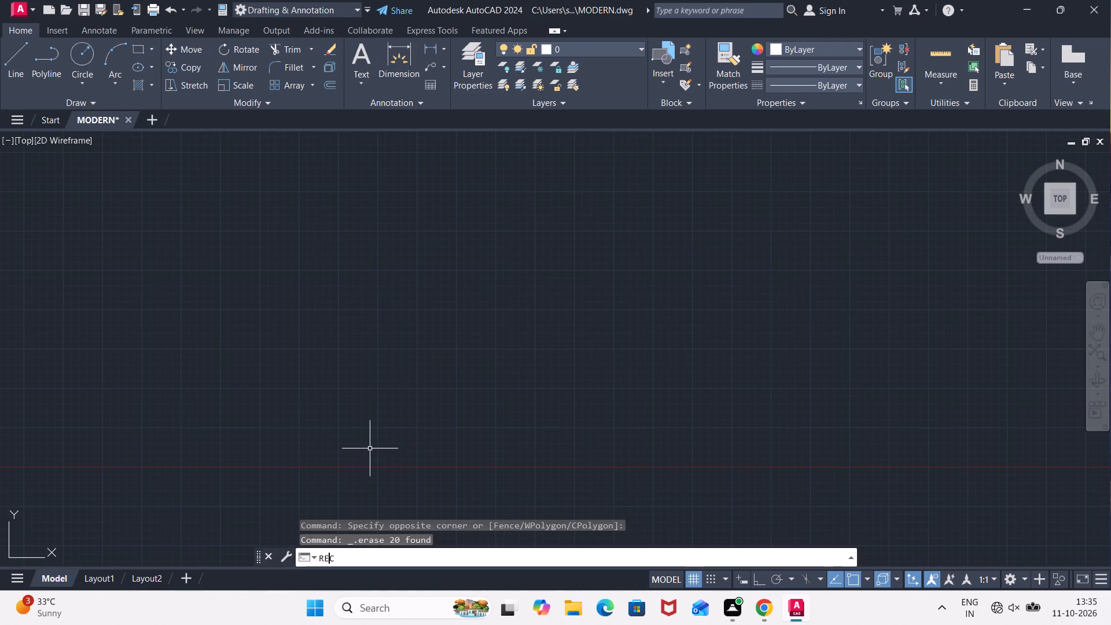
key(Return)
click(365, 268)
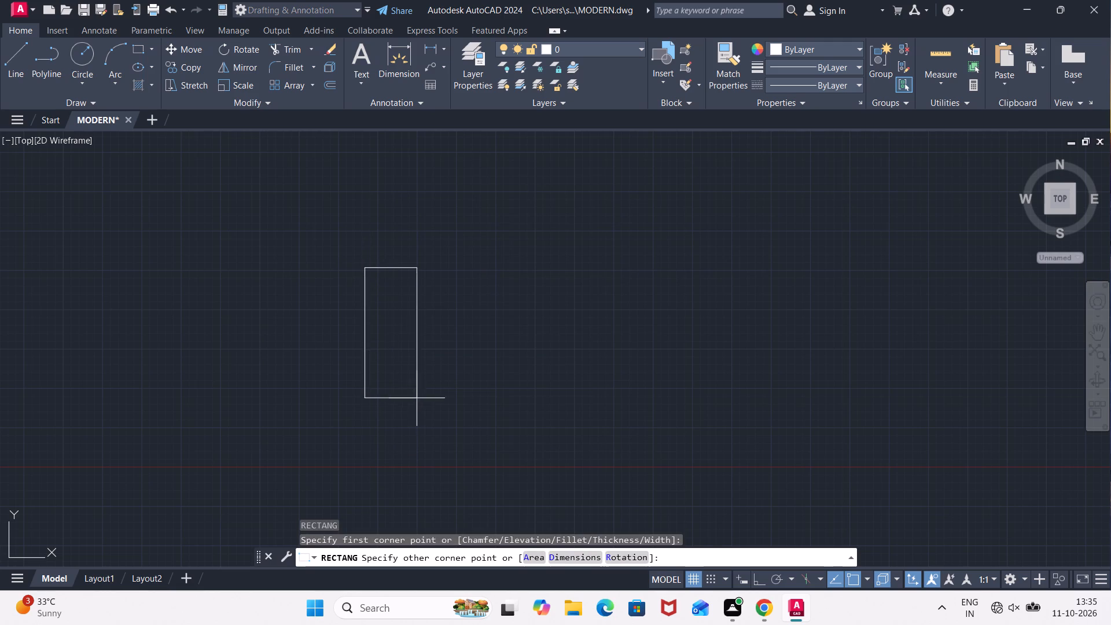
click(587, 554)
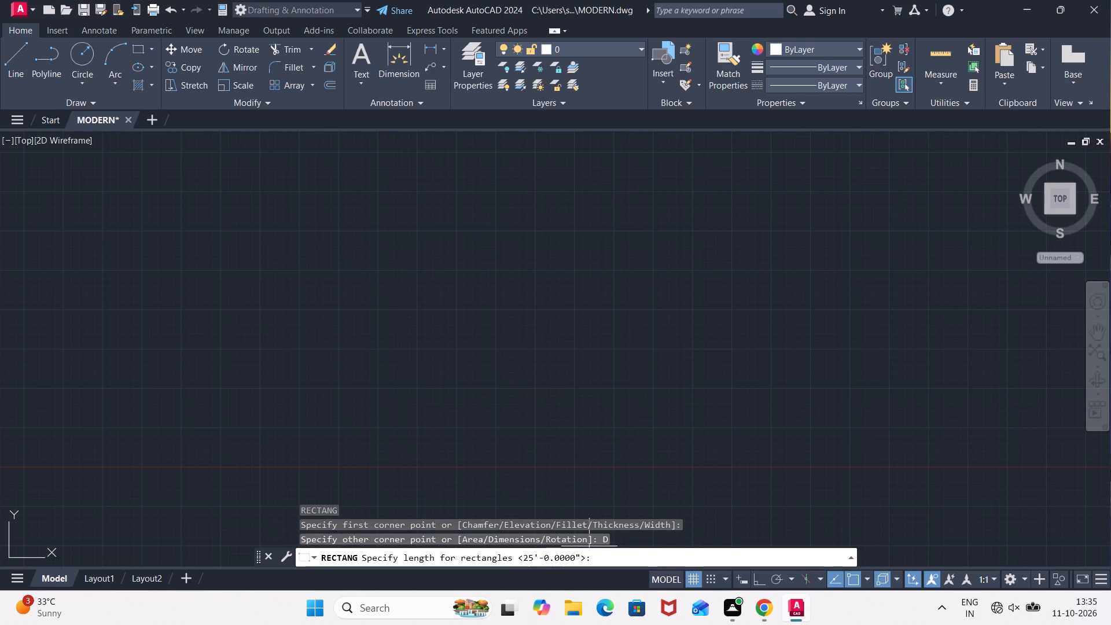
text(30')
key(Return)
text(25')
key(Return)
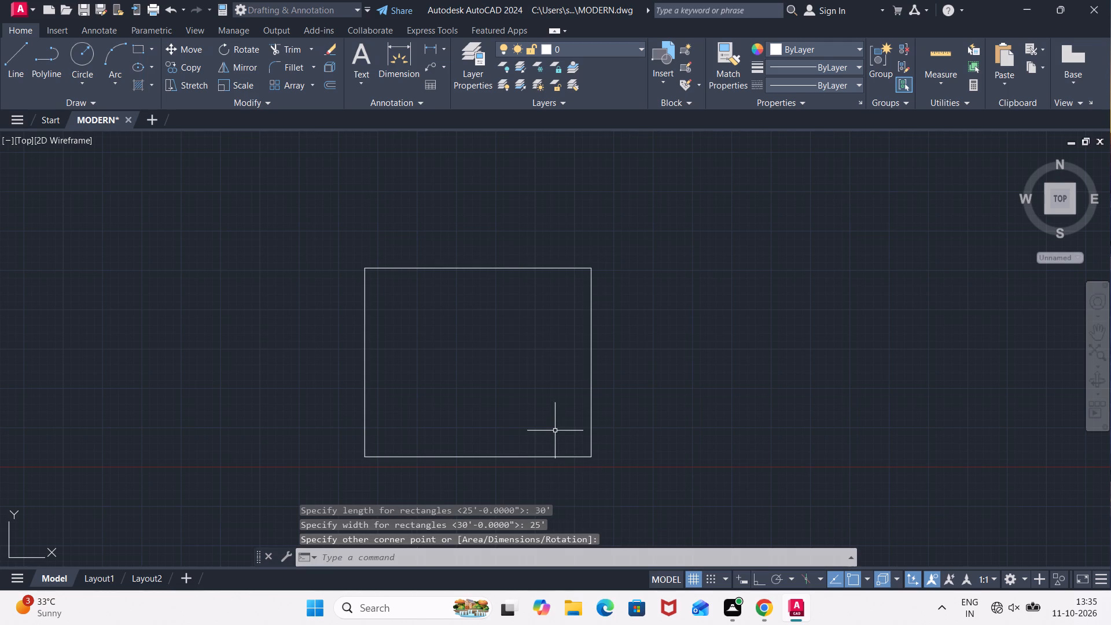
click(555, 431)
Offset the outer rectangle 9" inward to form the inner face of the outer walls.
scroll(490, 347, up, 2)
scroll(471, 353, down, 2)
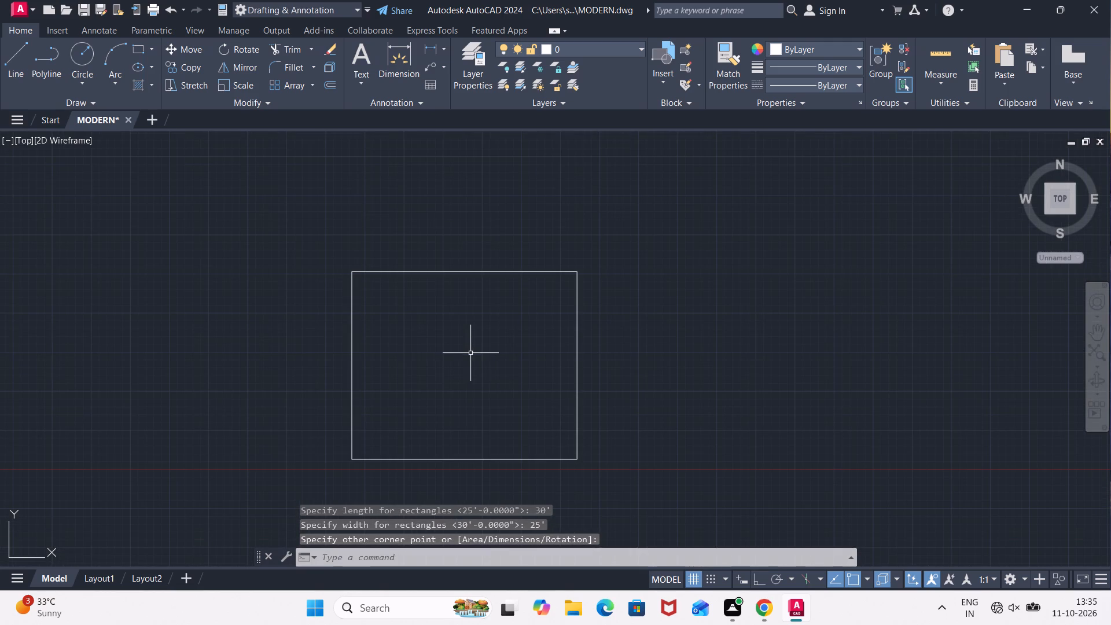
text(OFF)
key(Return)
text(9")
key(Return)
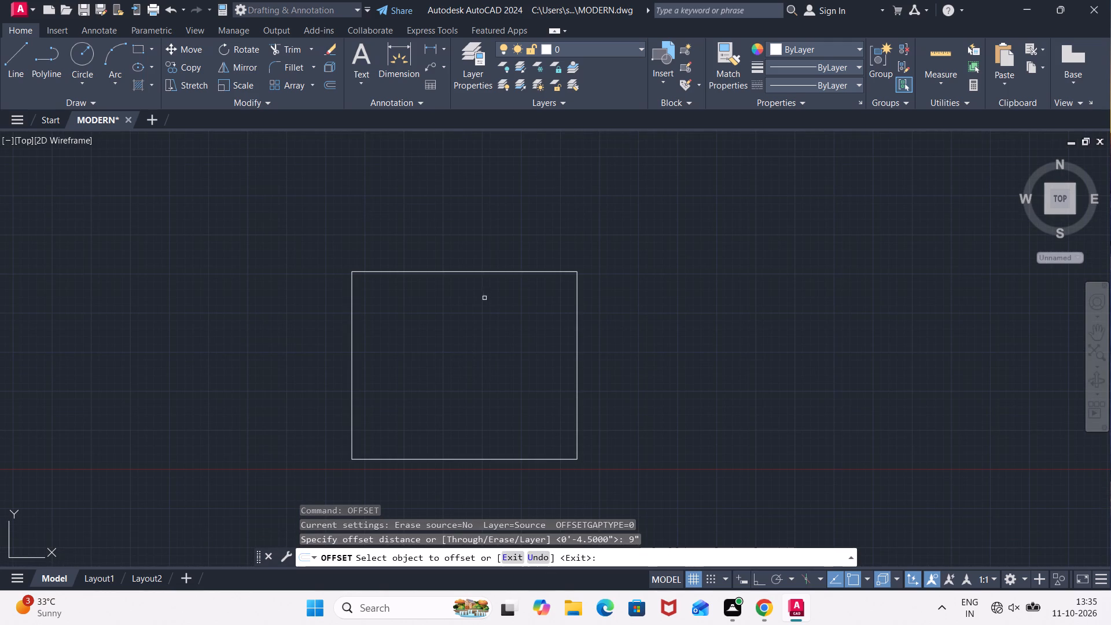
click(496, 273)
click(494, 299)
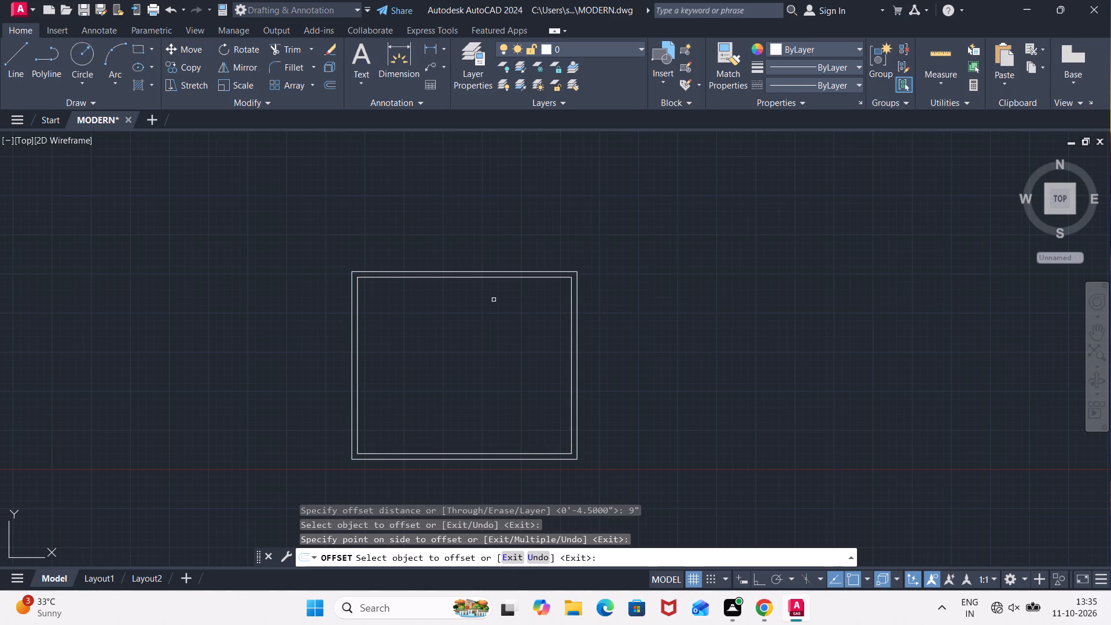
key(Escape)
Explode the inner rectangle into separate lines.
click(521, 278)
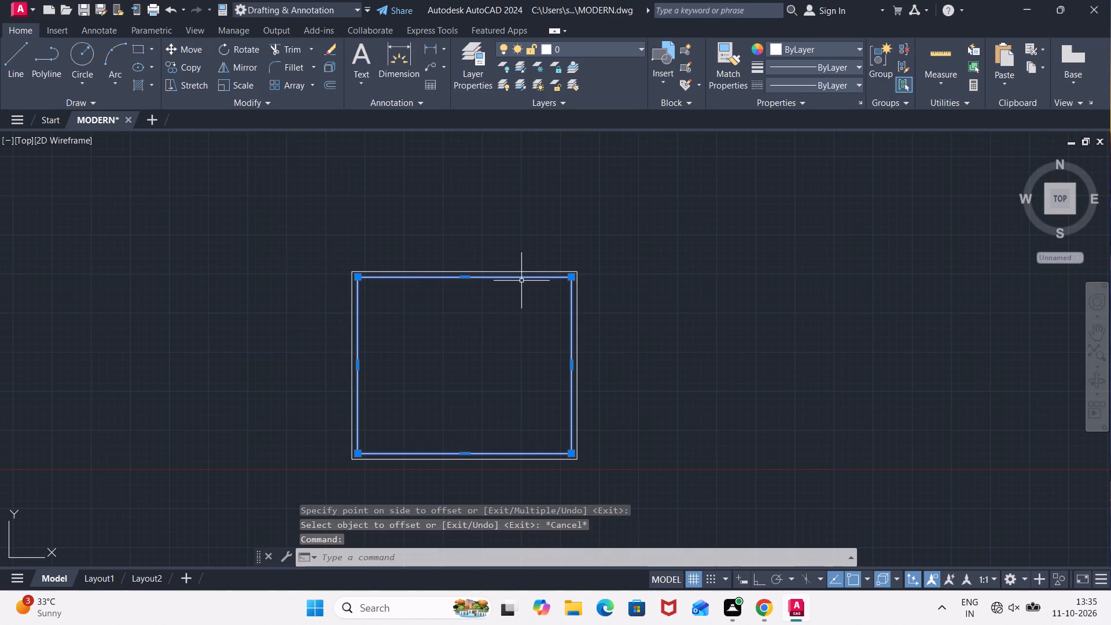
key(x)
key(Return)
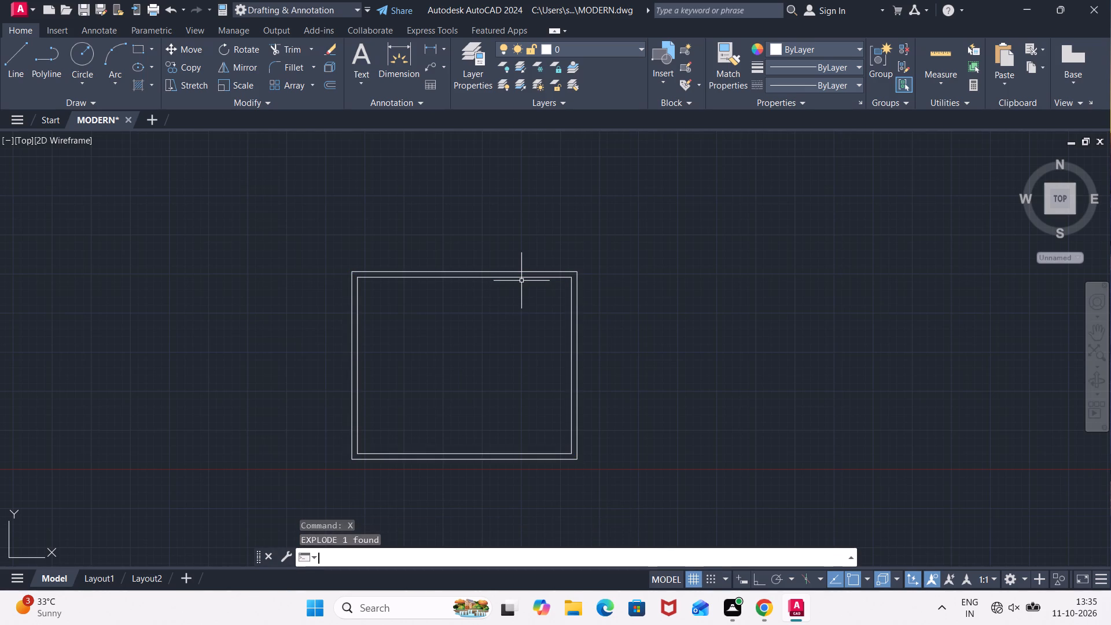
Offset the left inner wall line 10' to the right, into the plan.
text(OFF)
key(Return)
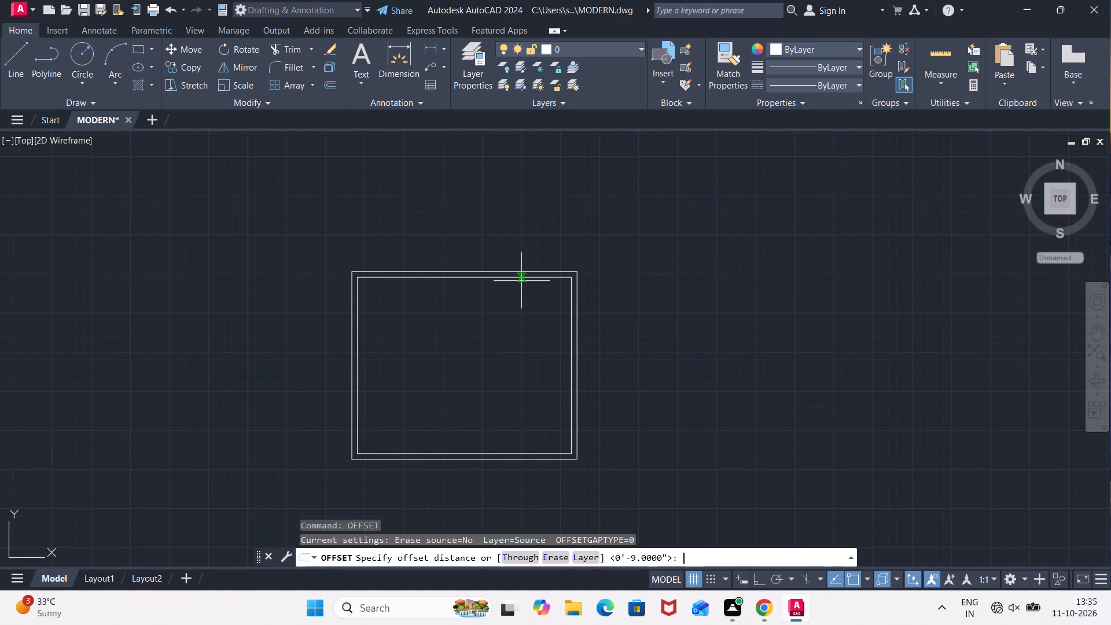
text(10')
key(Return)
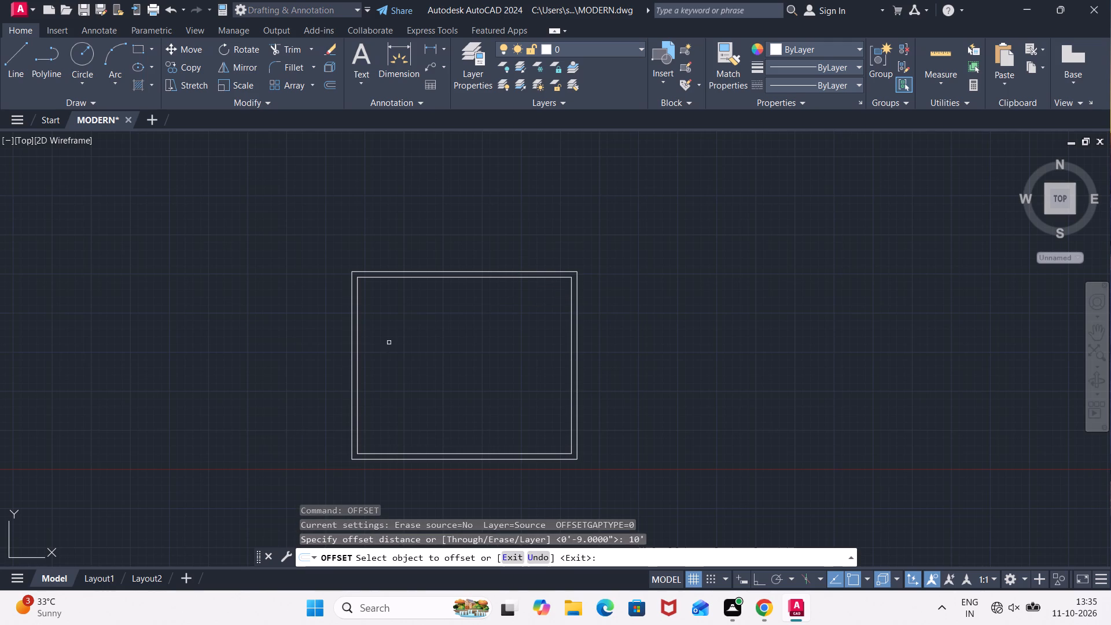
click(356, 358)
click(419, 354)
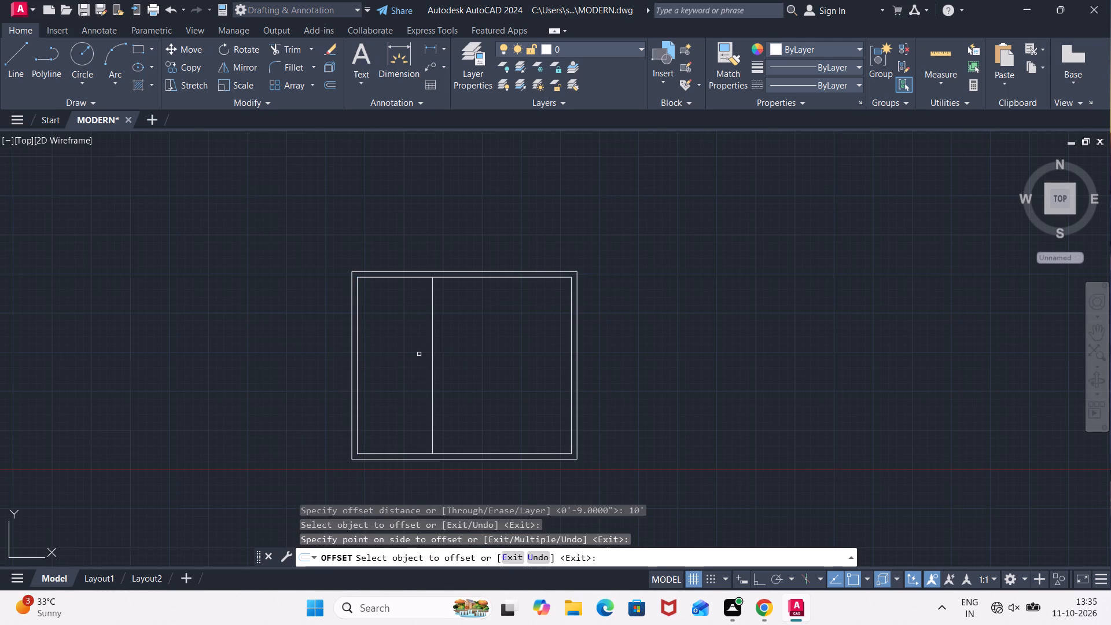
Offset the new vertical partition line 4.5" to the right to give the partition its thickness.
key(space)
key(space)
text(4.5")
key(Return)
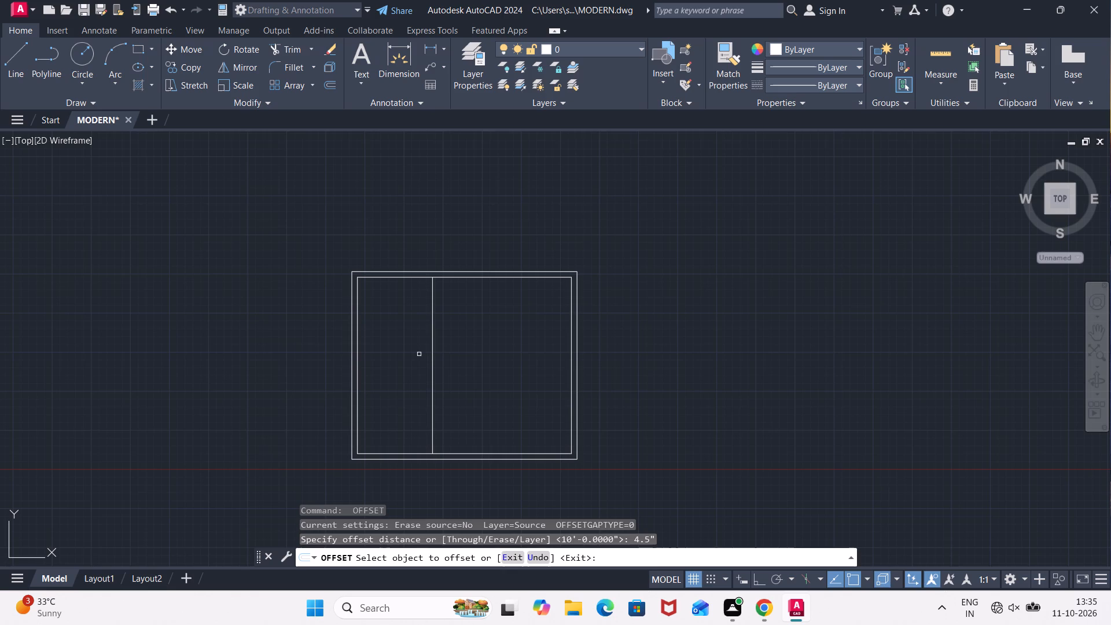
click(432, 345)
click(460, 344)
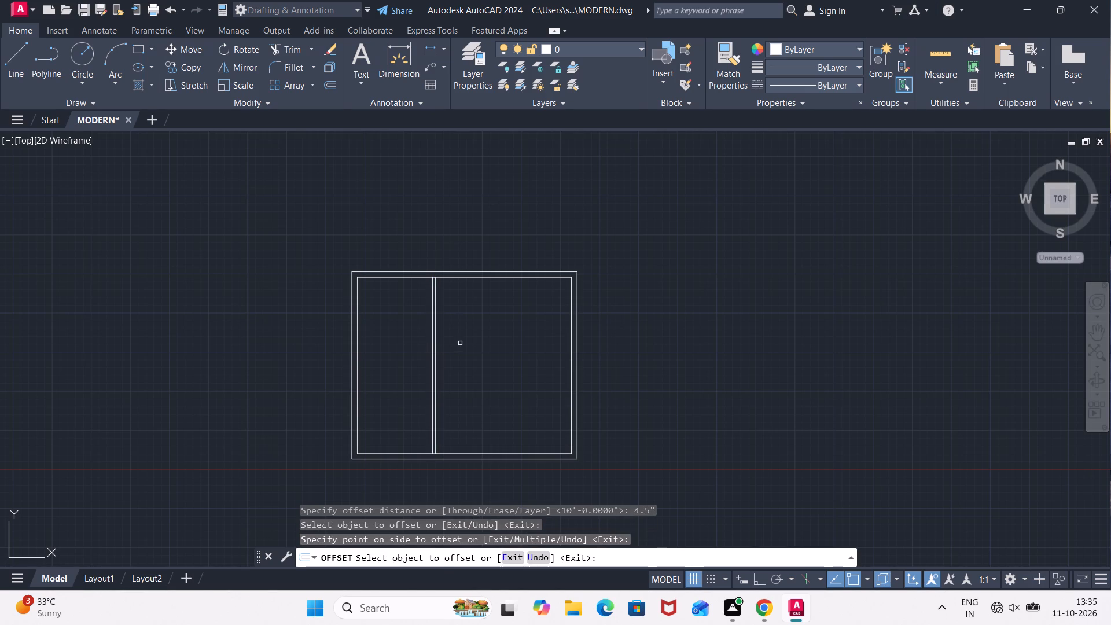
key(Escape)
Offset the top inner wall line 9'6" downward, into the plan.
text(OFF)
key(Return)
text(9'6)
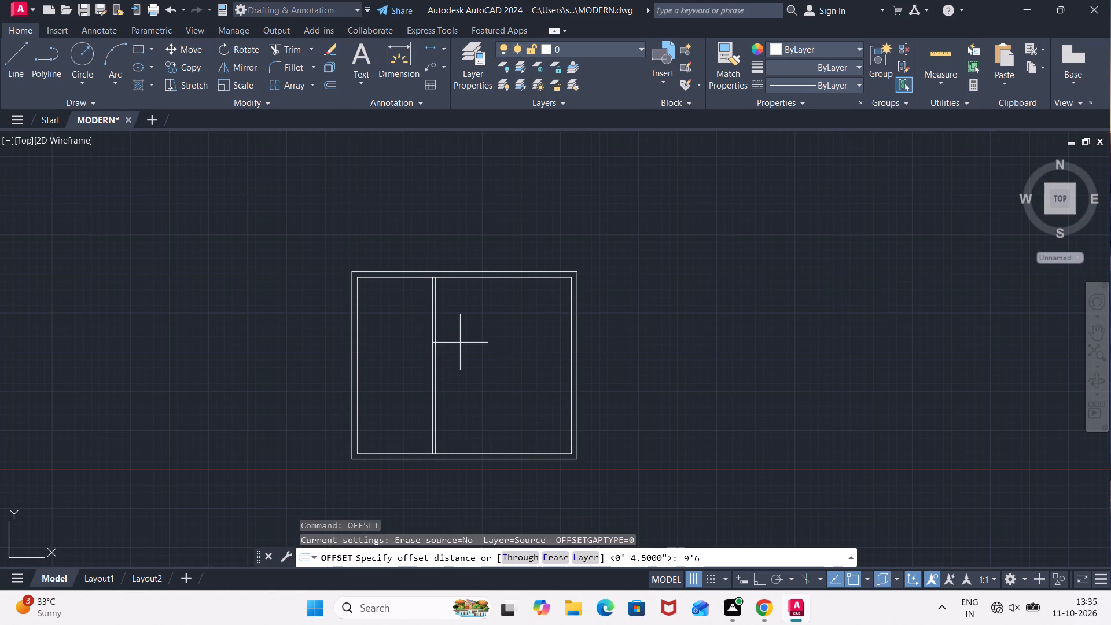
key(shift+quotedbl)
key(Return)
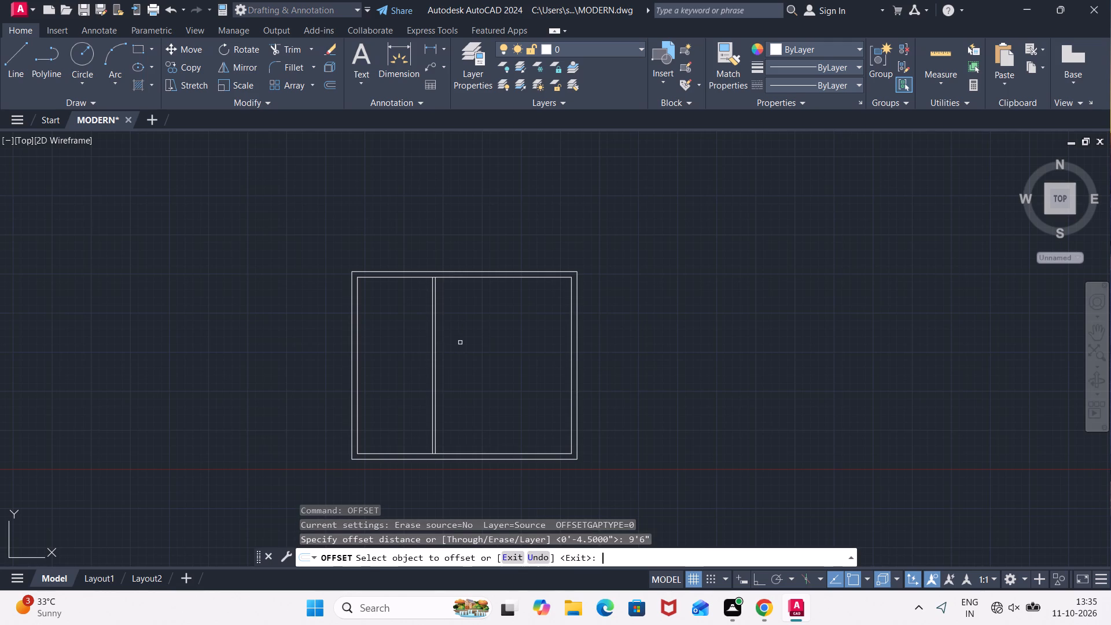
click(425, 279)
click(406, 320)
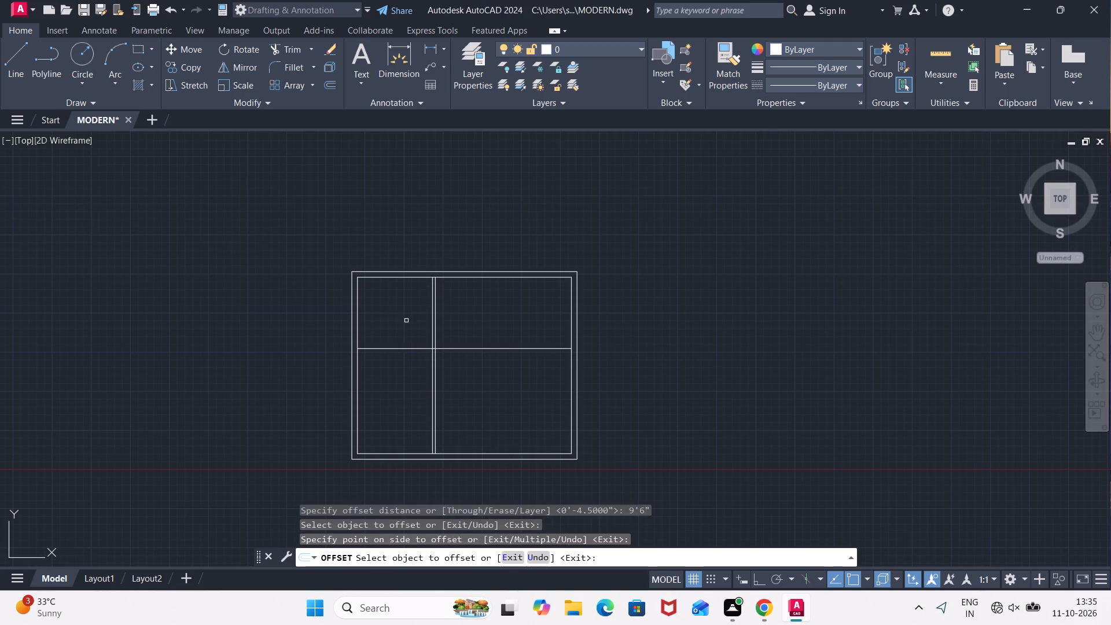
Offset the new horizontal partition line 4.5" downward to give the partition its thickness.
key(space)
key(space)
text(4.5")
key(Return)
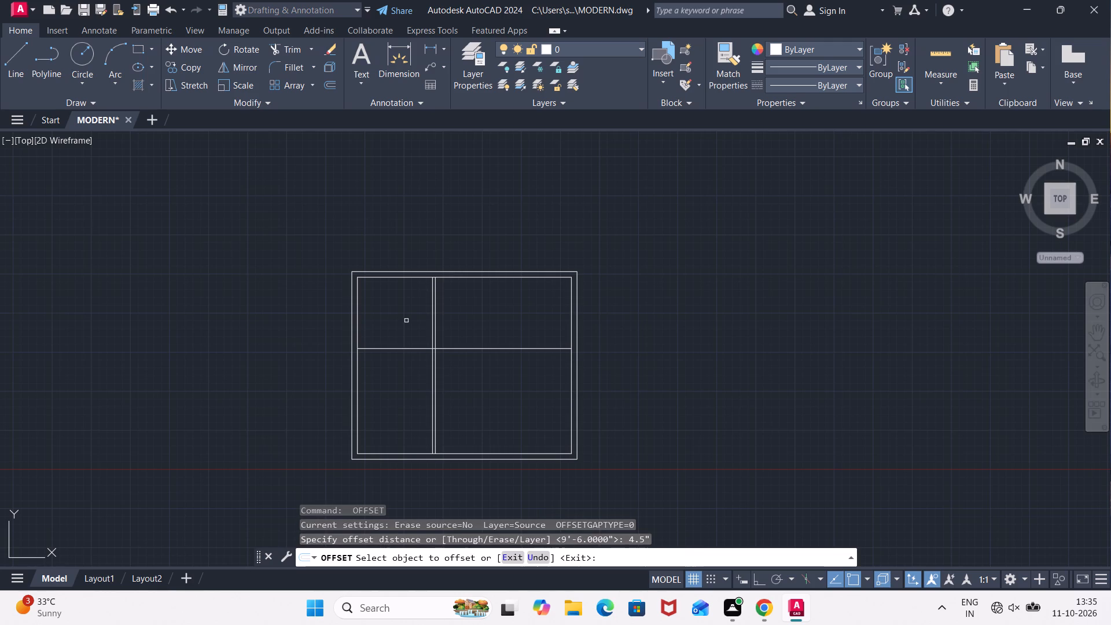
click(401, 350)
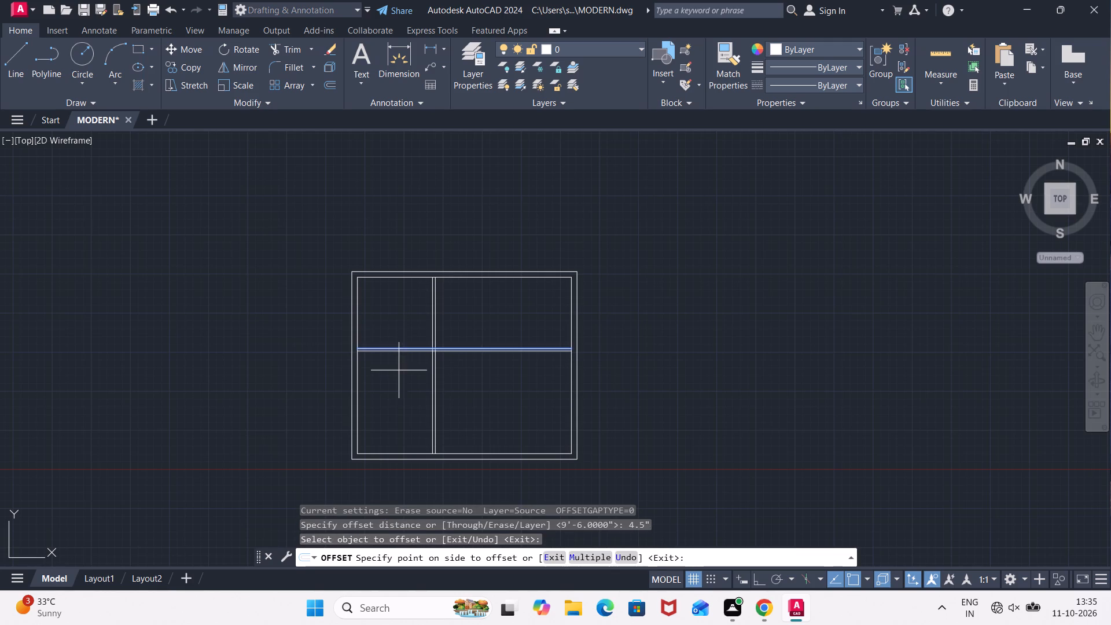
click(399, 370)
scroll(399, 371, up, 2)
key(Escape)
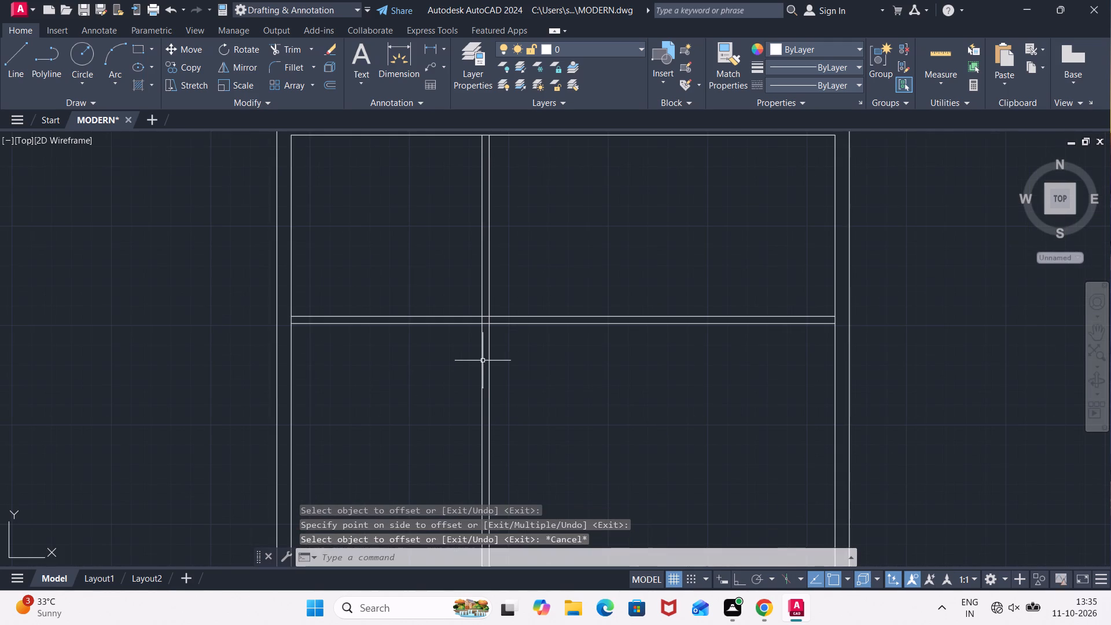
Trim the horizontal partition lines right of the vertical partition and the vertical ones below the horizontal partition, leaving a top-left room.
scroll(560, 363, down, 2)
middle_click(562, 367)
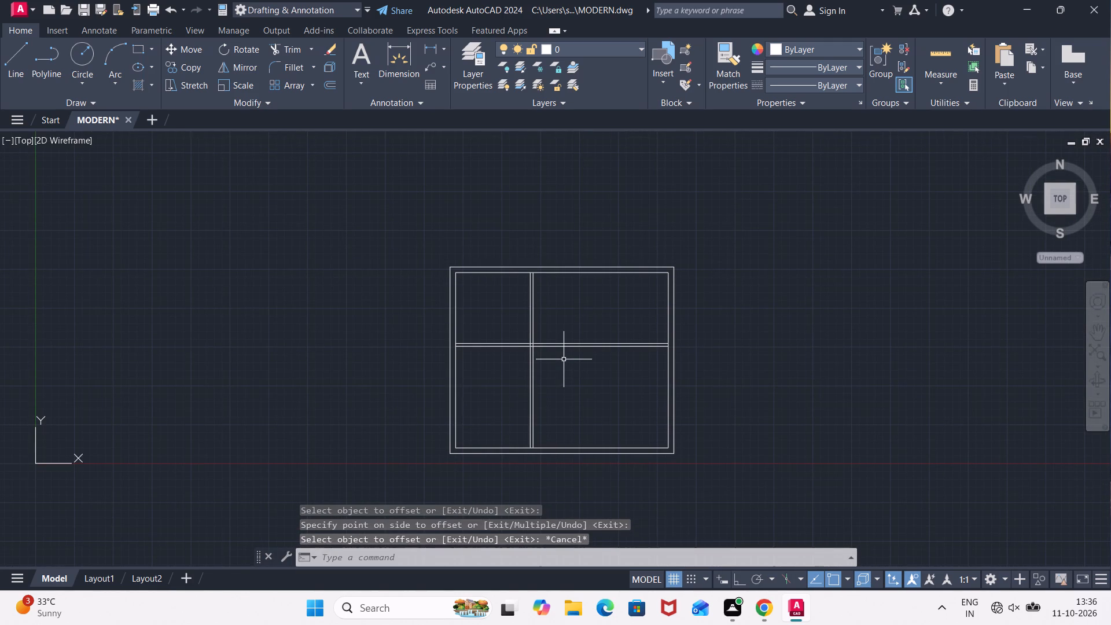
text(TR)
key(Return)
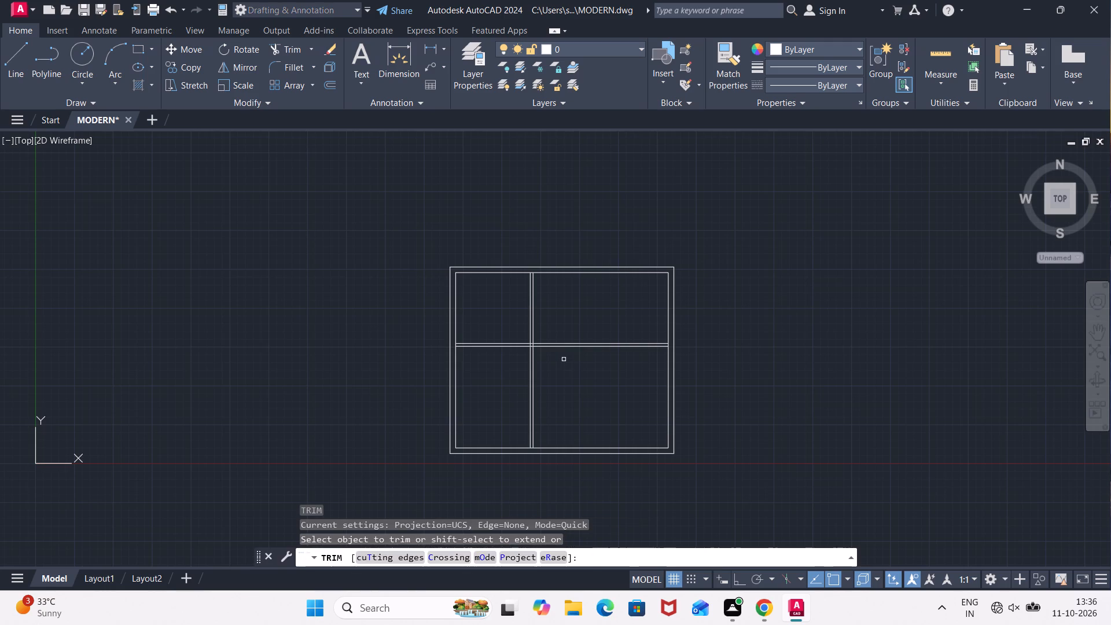
click(564, 358)
click(565, 301)
click(568, 359)
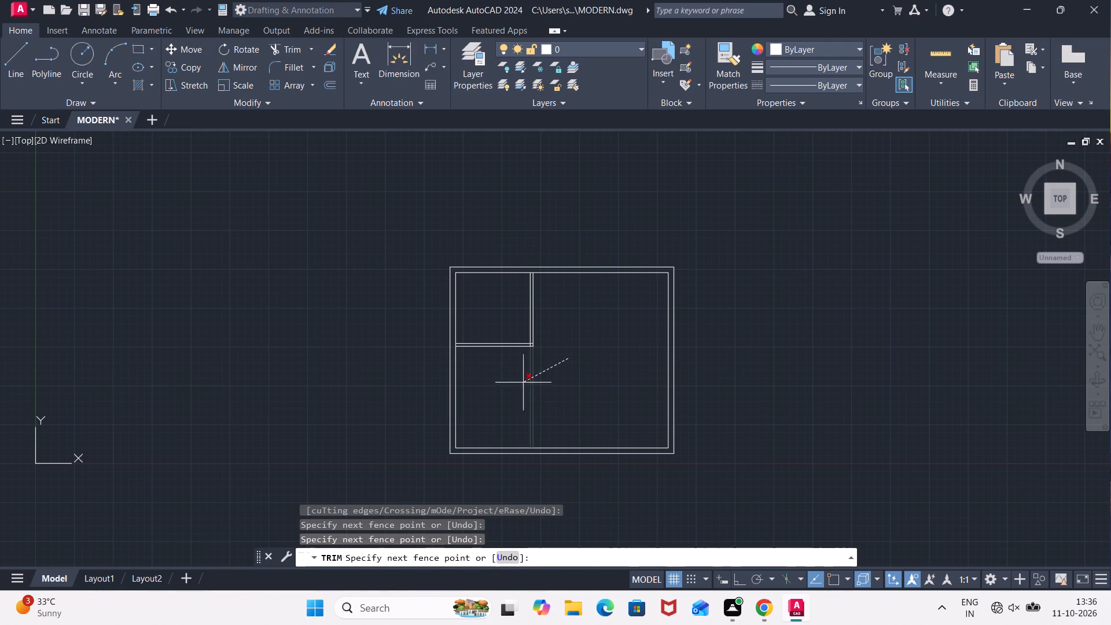
click(514, 388)
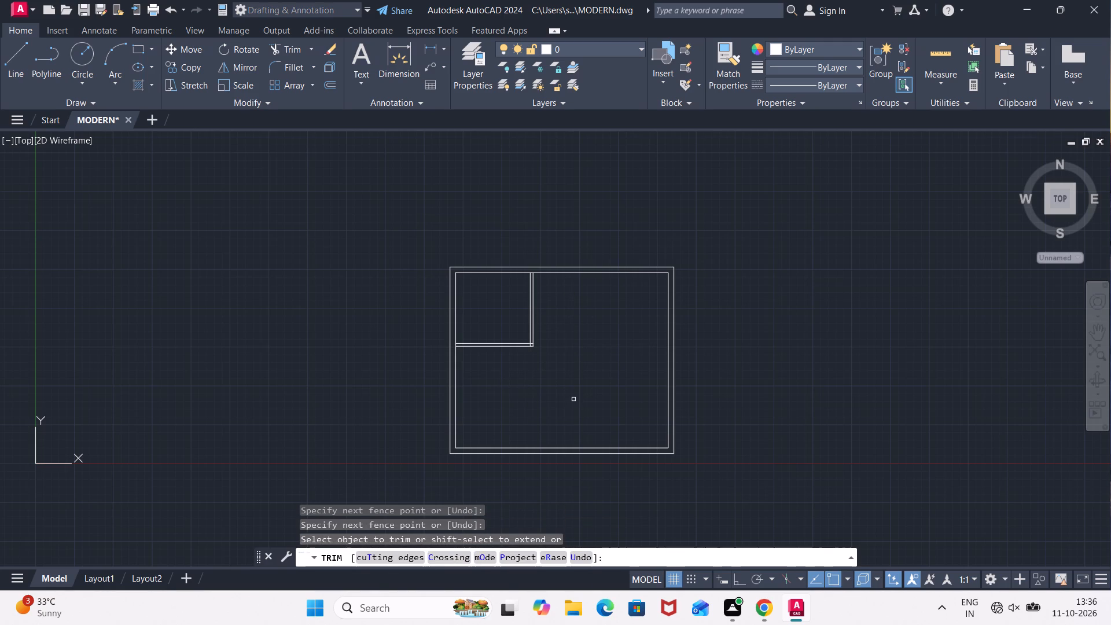
key(Escape)
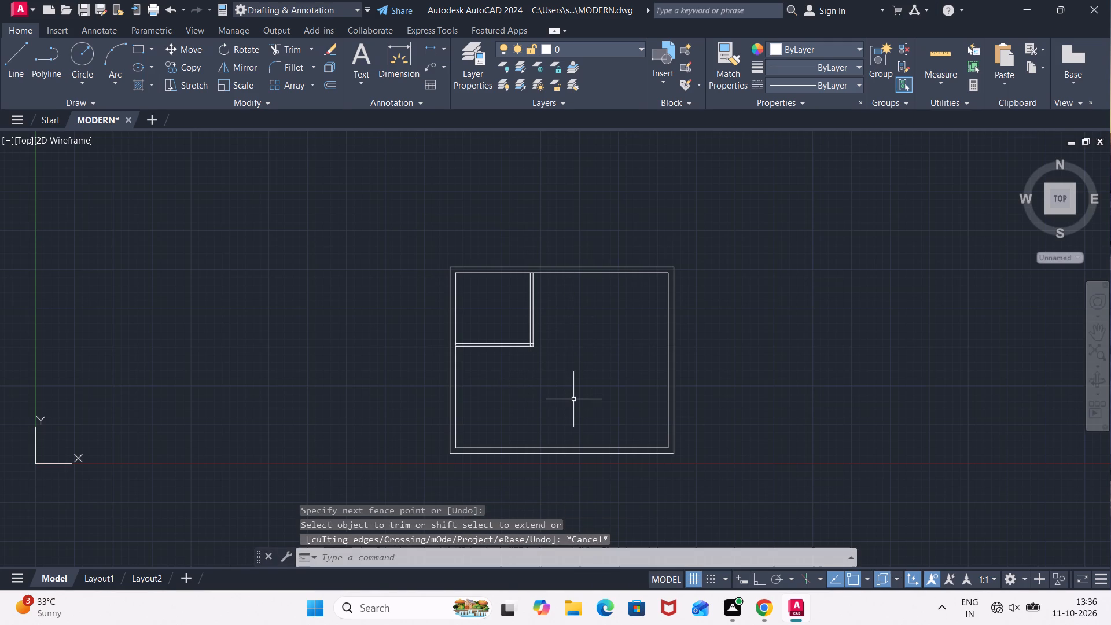
Trim the top inner wall line between the two faces of the top-left room's vertical partition.
scroll(573, 399, up, 1)
text(TR)
key(Return)
scroll(517, 192, up, 1)
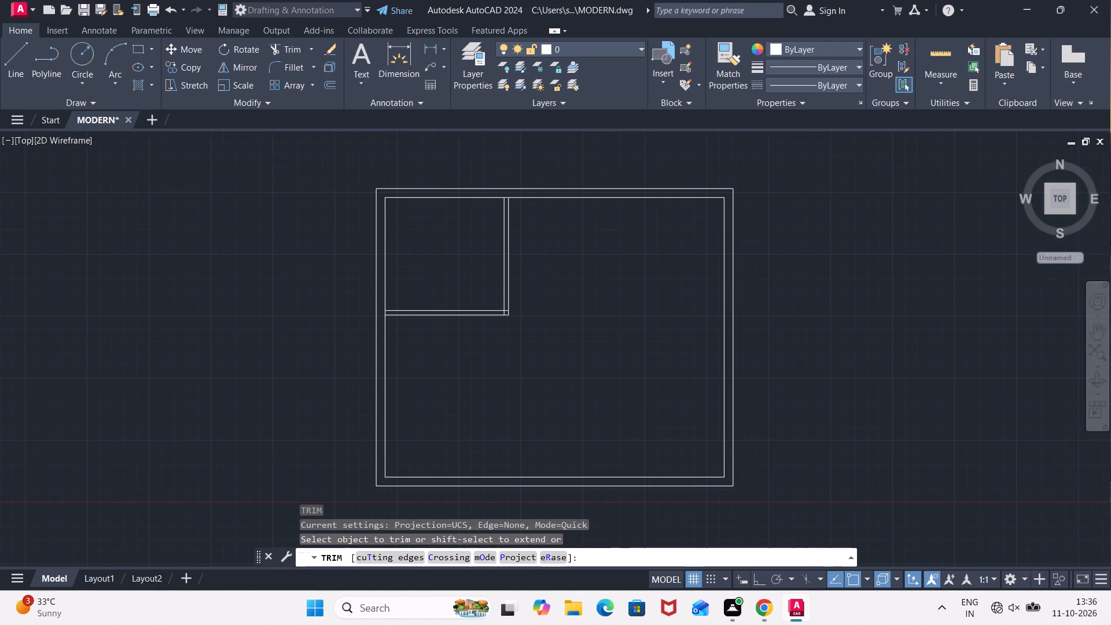
scroll(517, 192, up, 1)
click(486, 206)
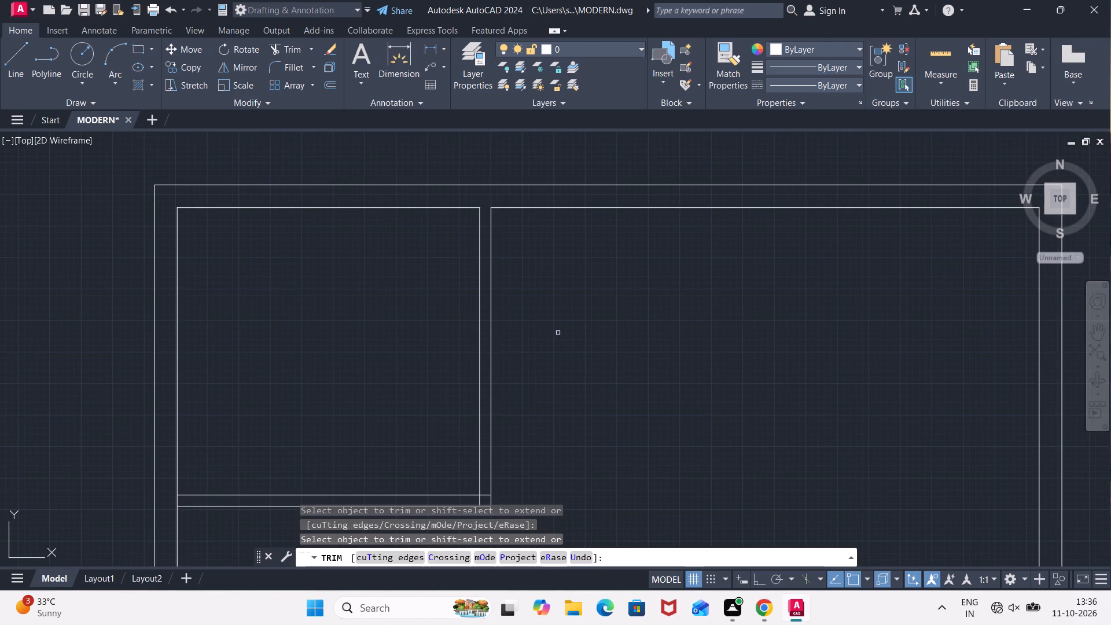
Trim the overlapping line ends inside the lower-right corner where the top-left room's two partitions meet.
scroll(551, 368, down, 1)
middle_drag(549, 361, 572, 263)
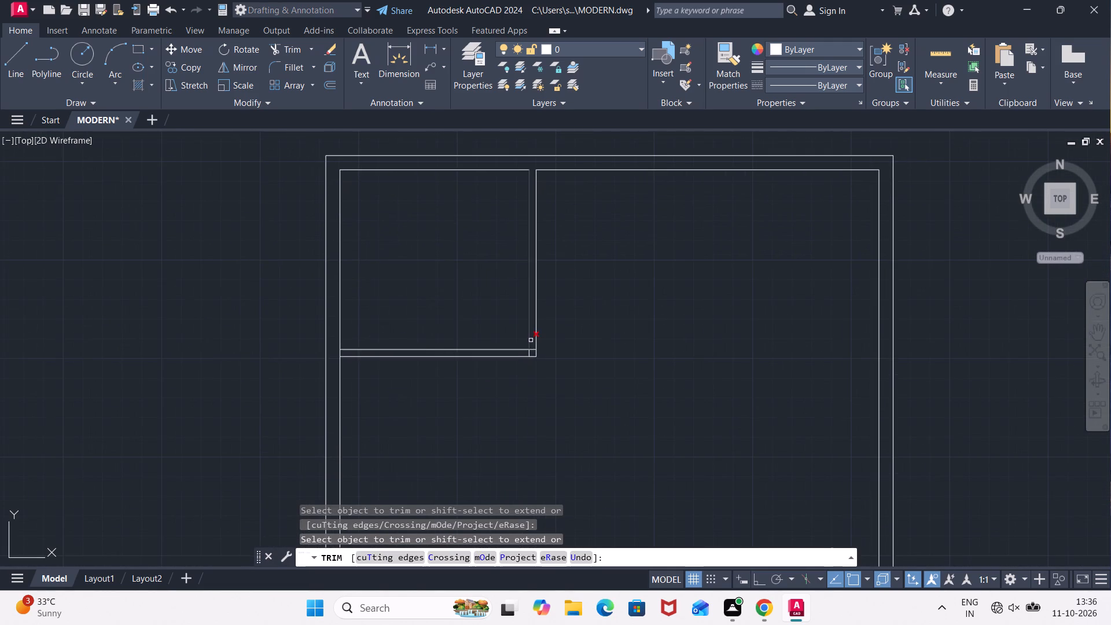
scroll(531, 341, up, 3)
click(530, 359)
click(526, 380)
click(525, 384)
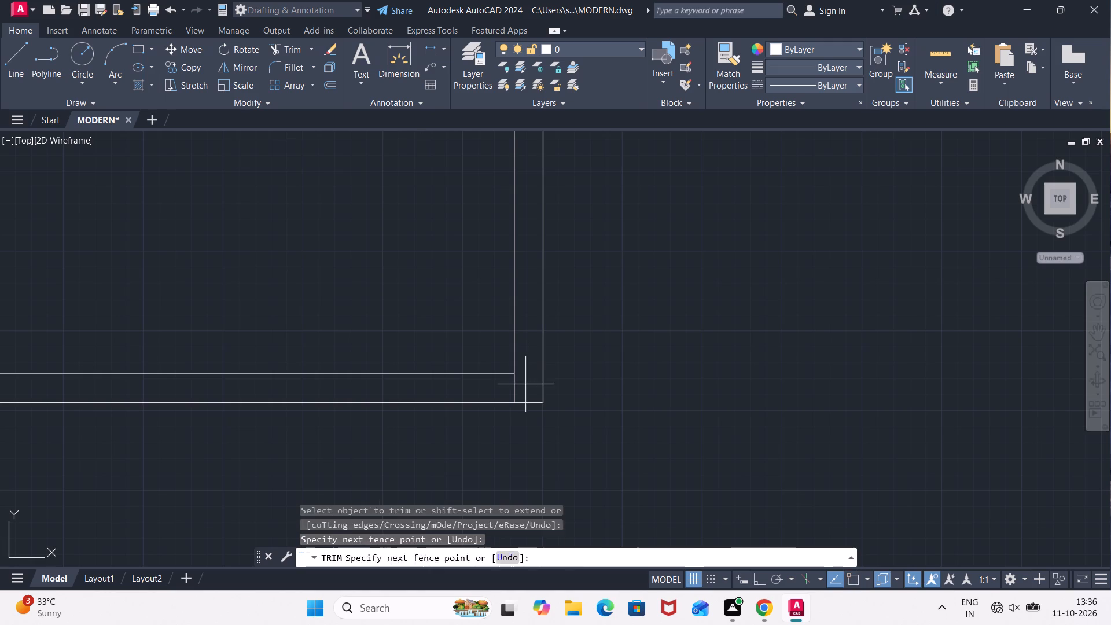
click(479, 389)
Trim the left inner wall line between the two faces of the top-left room's horizontal partition.
scroll(409, 453, down, 2)
middle_drag(388, 458, 620, 384)
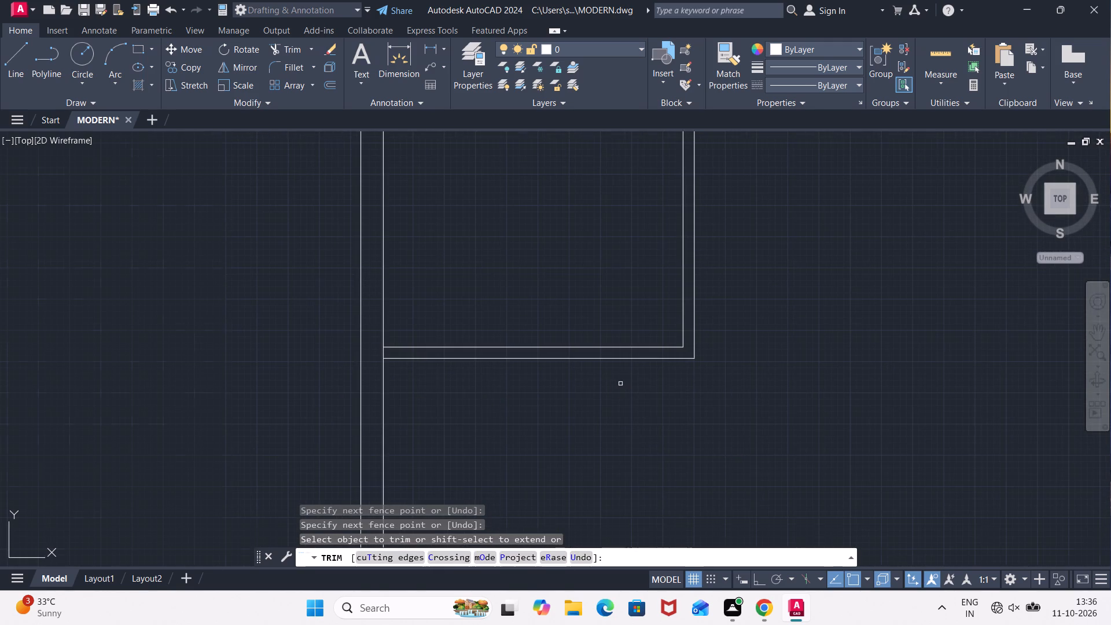
click(392, 354)
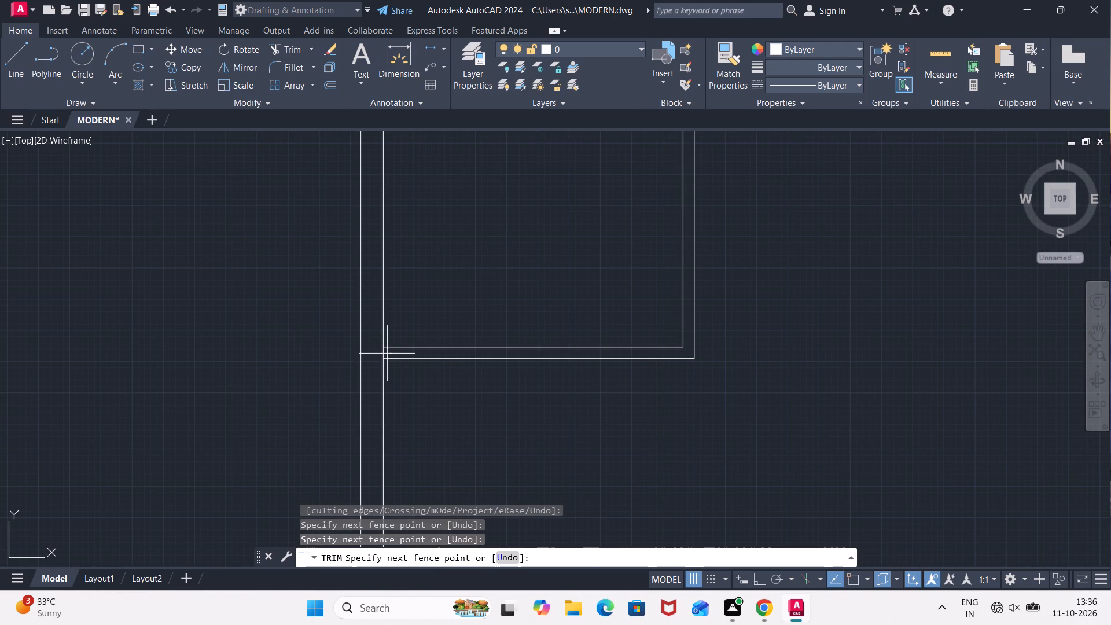
click(382, 354)
scroll(477, 444, down, 2)
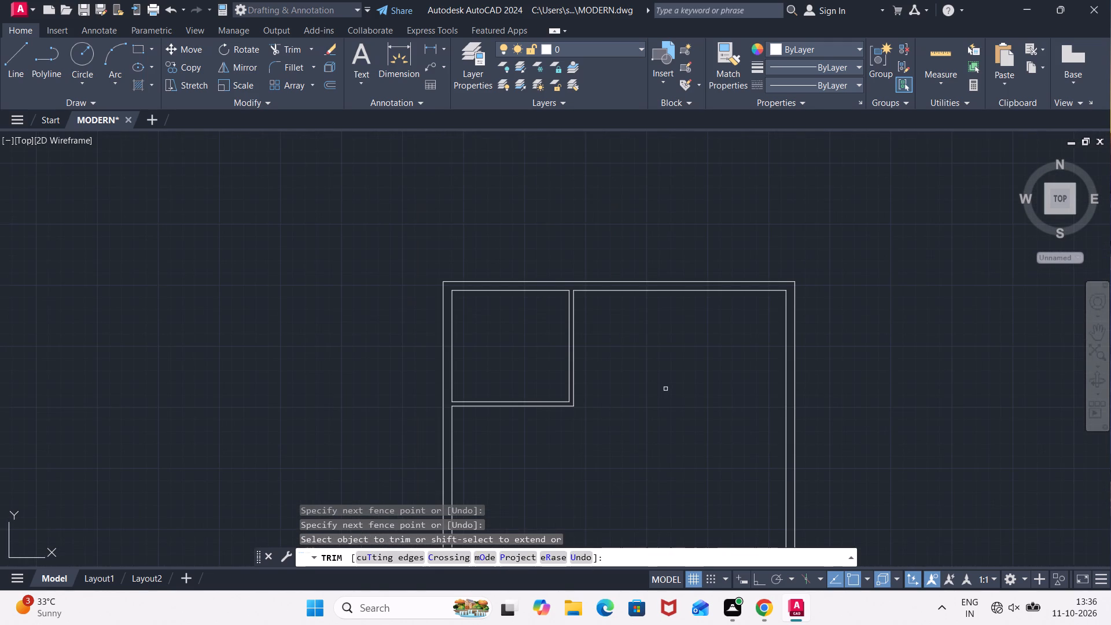
Offset the right inner wall line 10' inward to place the first face of a second vertical partition.
key(Escape)
key(Escape)
text(OFF)
key(Return)
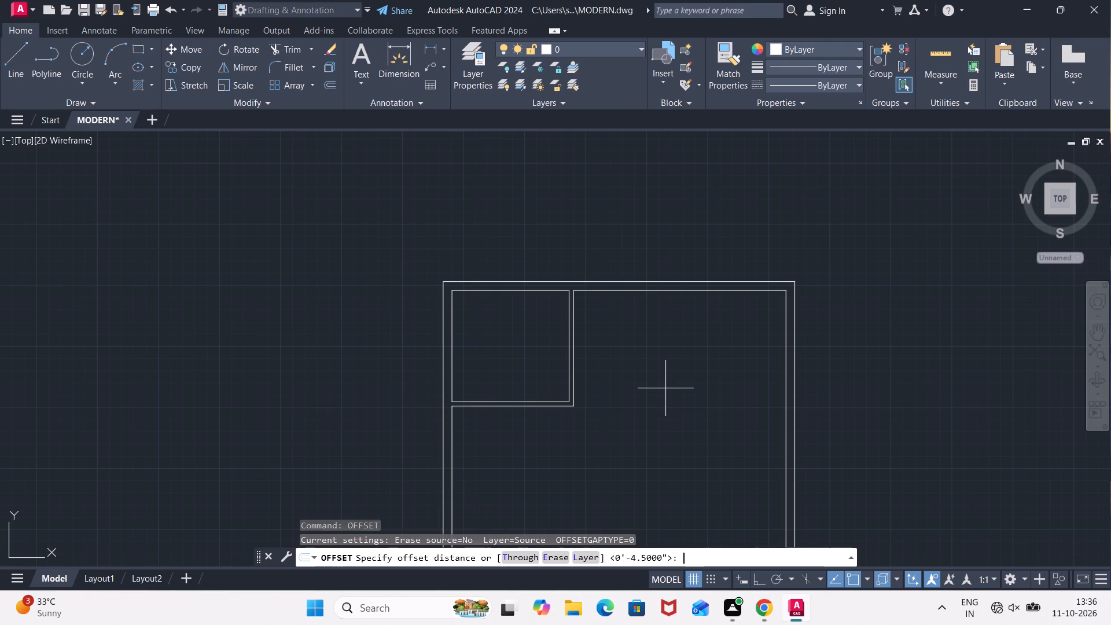
text(10')
key(Return)
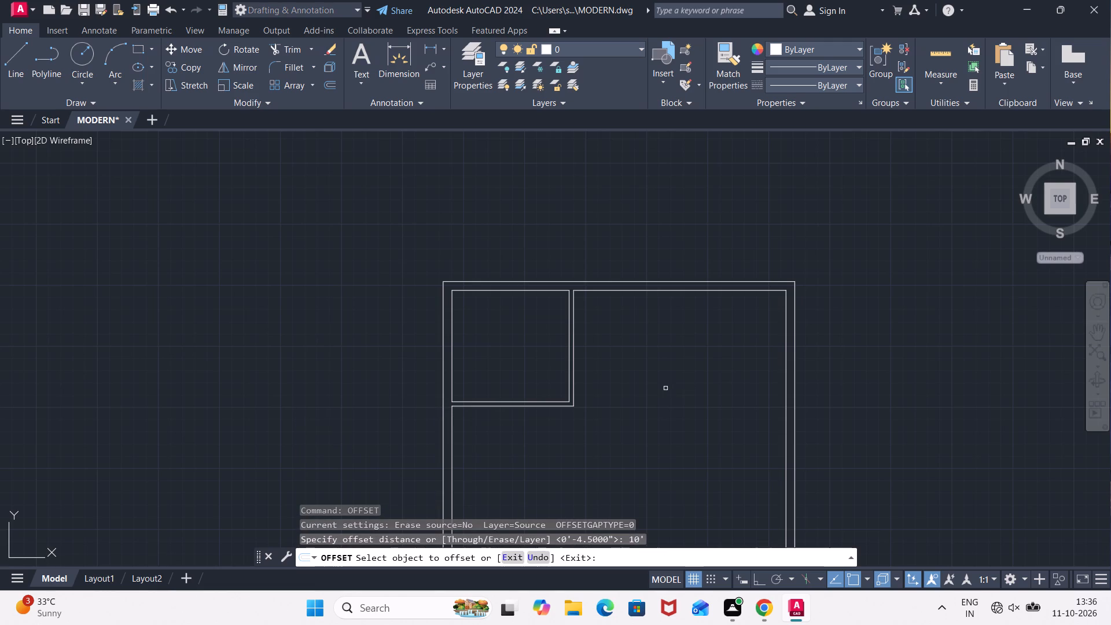
click(785, 399)
click(736, 401)
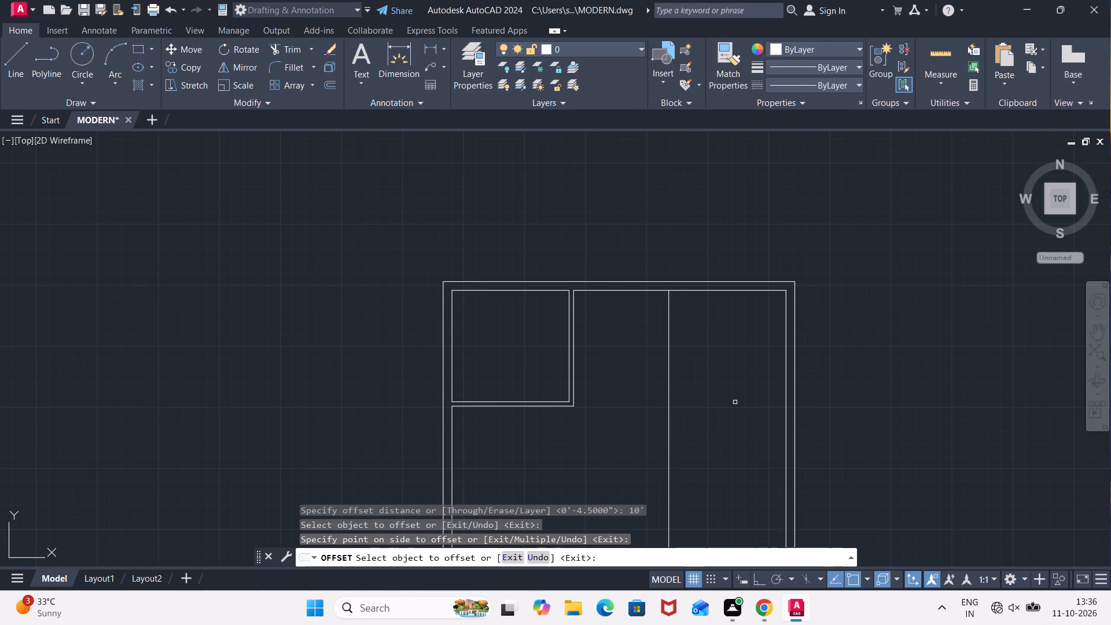
Offset the new vertical partition line 4.5" to the left to give the partition its thickness.
key(space)
key(space)
text(4.5")
key(Return)
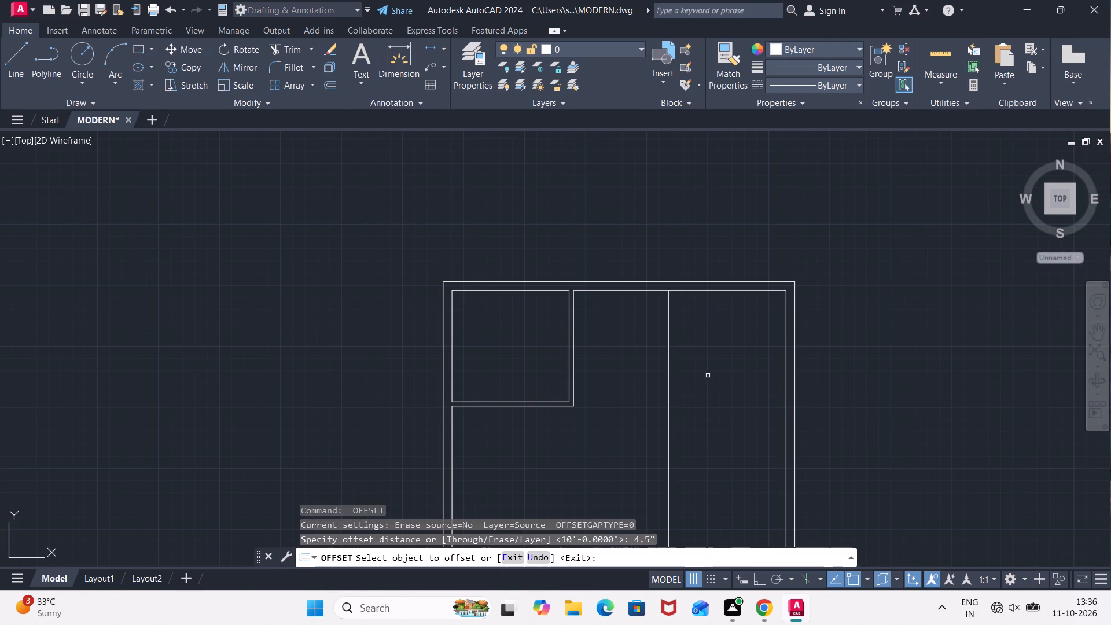
click(671, 361)
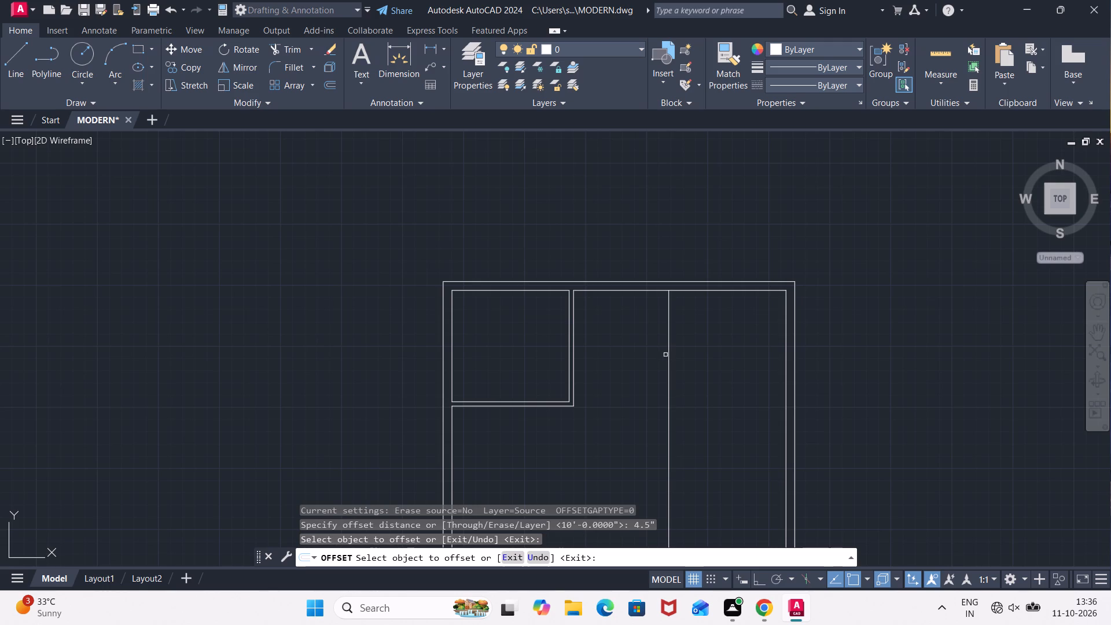
drag(669, 351, 656, 351)
click(620, 351)
key(Escape)
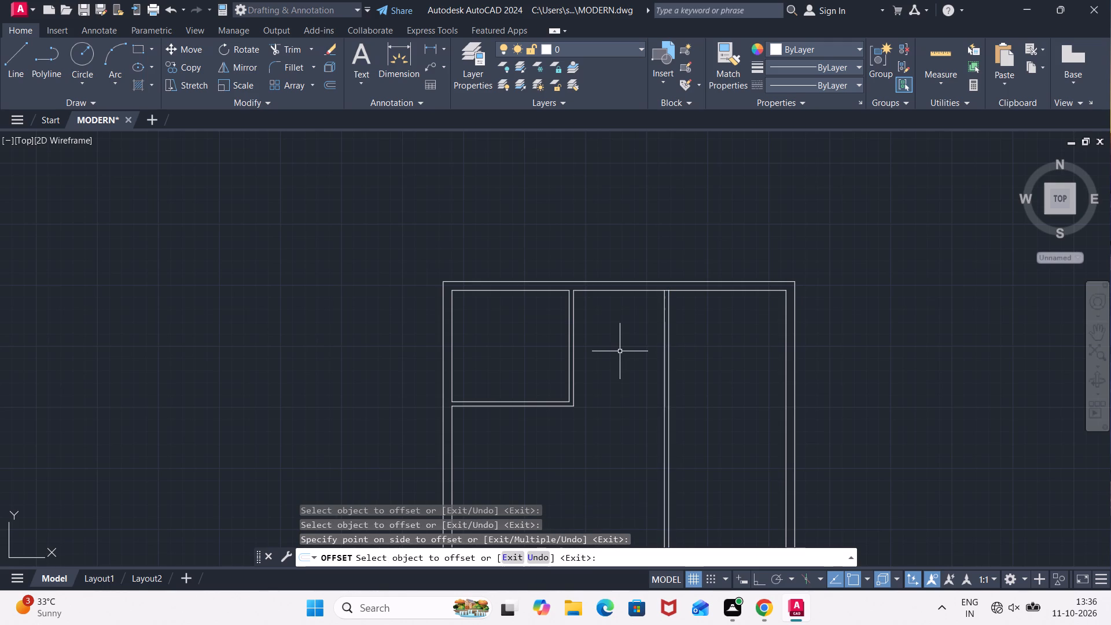
Trim the top inner wall line between the two faces of the right vertical partition.
text(TR)
key(Return)
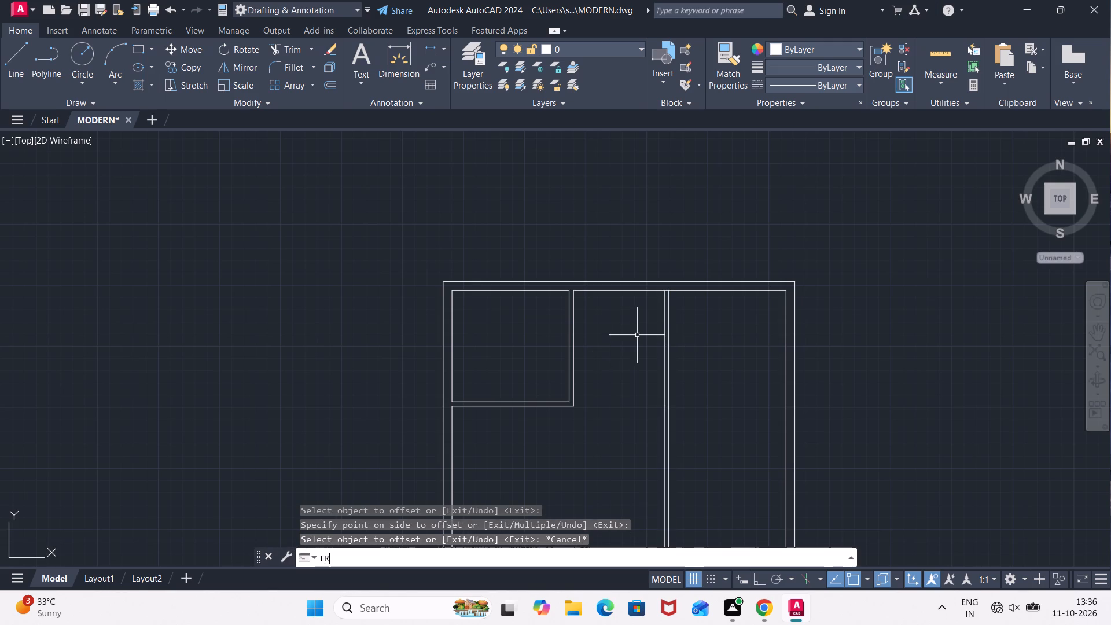
scroll(660, 299, up, 1)
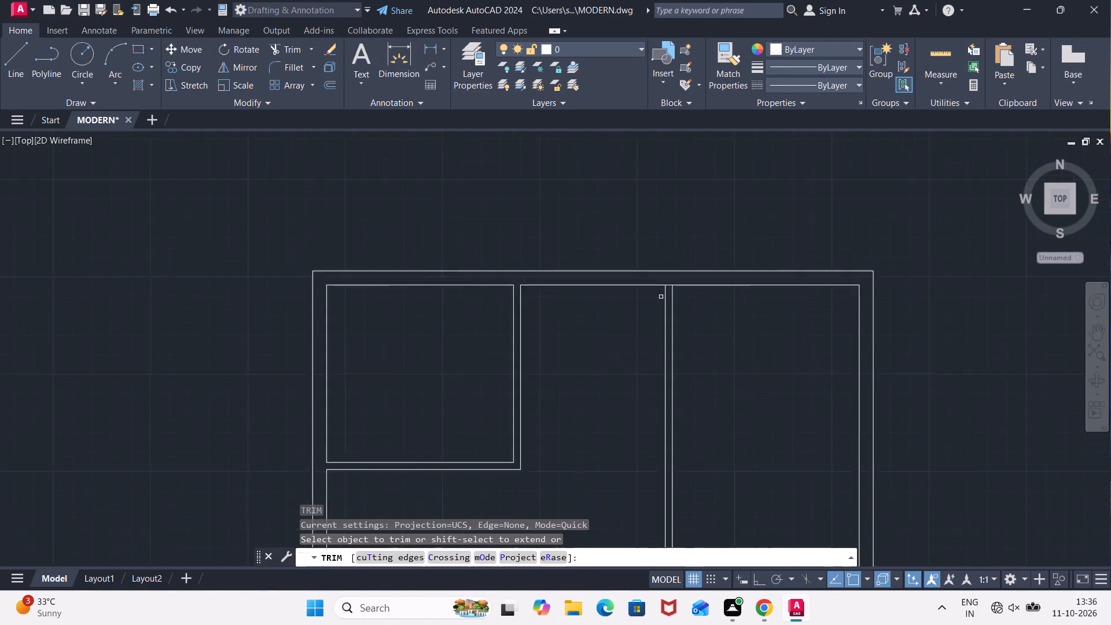
scroll(662, 296, up, 1)
click(673, 280)
scroll(709, 308, down, 2)
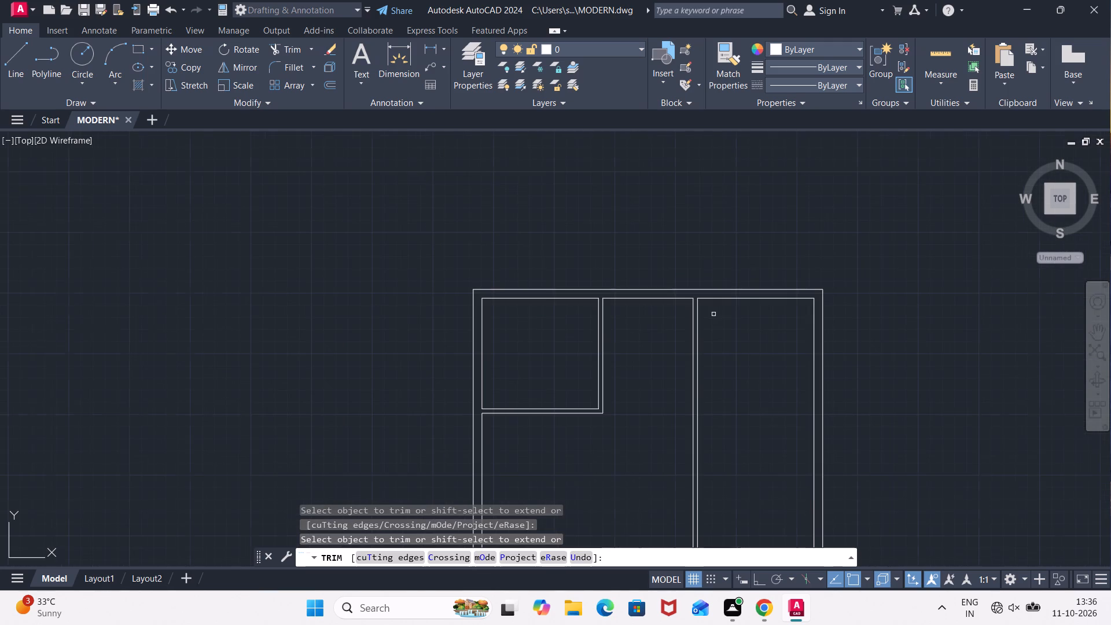
key(Escape)
Offset the top inner wall line of the right-hand room 9'8" downward.
middle_drag(723, 355, 595, 279)
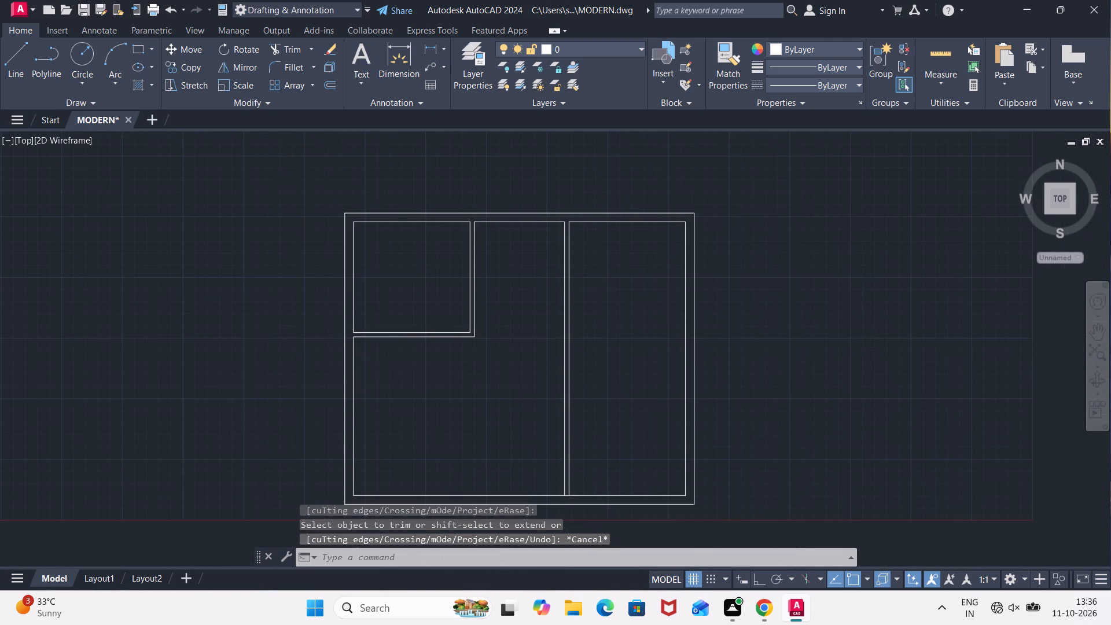
text(OFF)
key(Return)
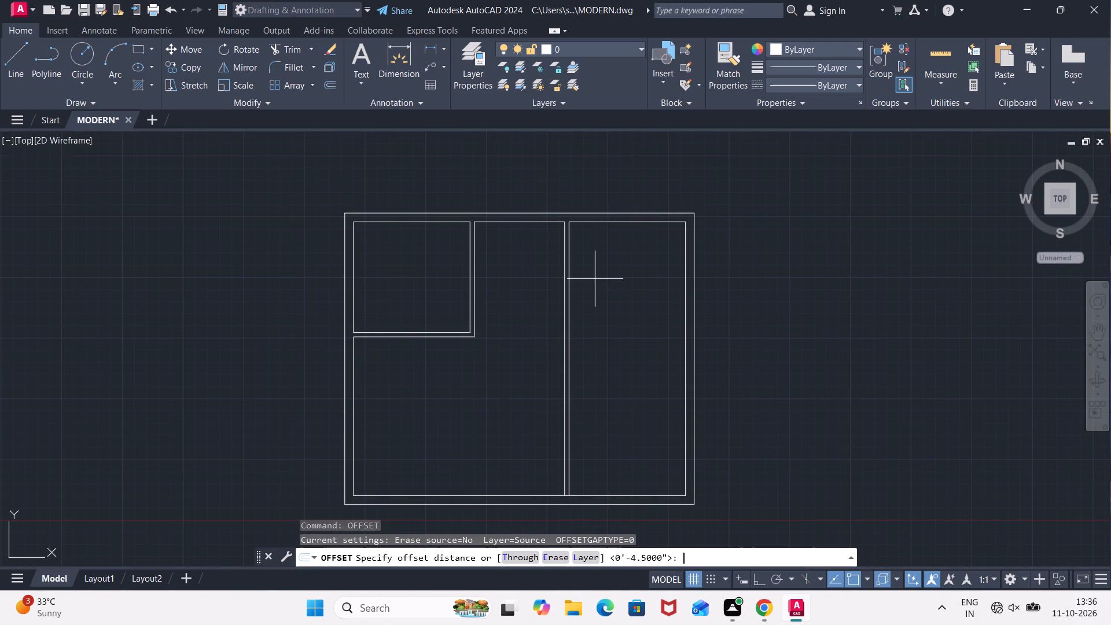
text(9.)
key(BackSpace)
key(apostrophe)
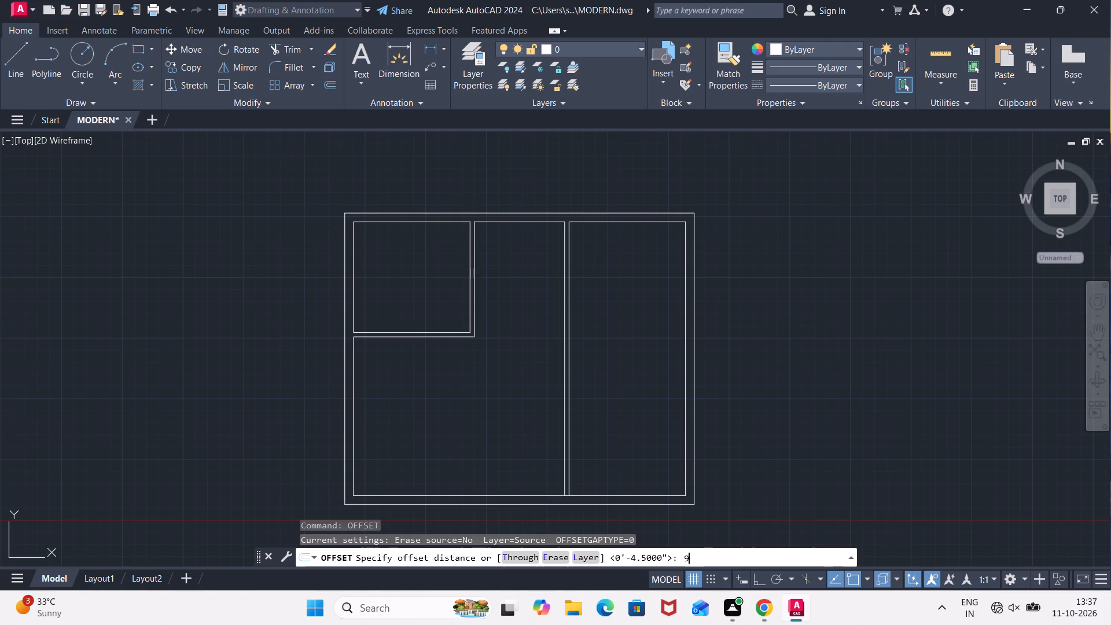
text(8")
key(Return)
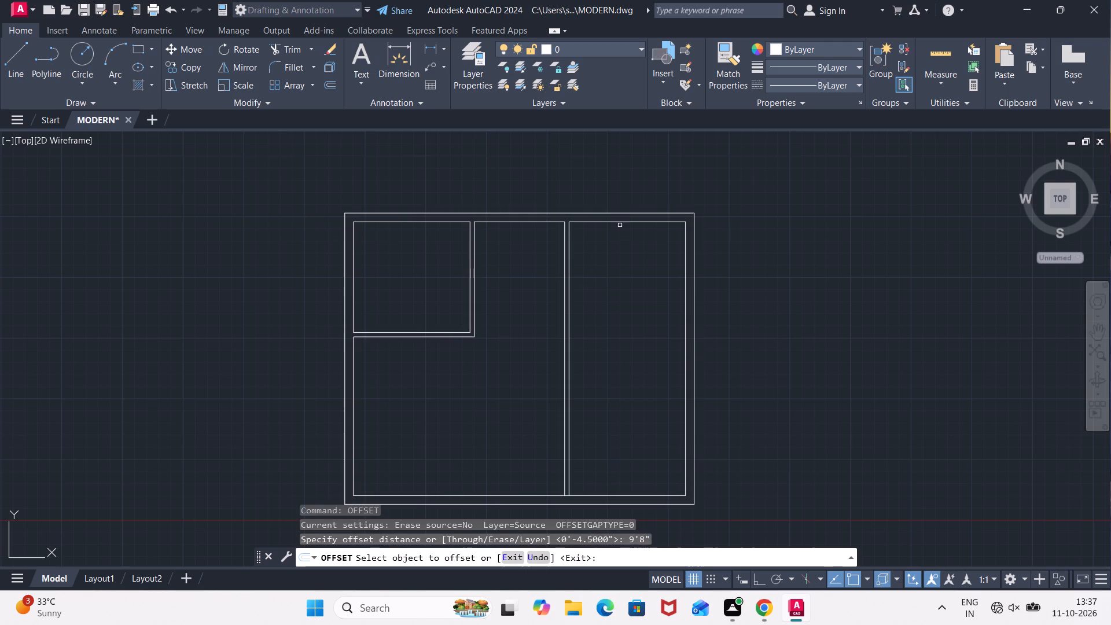
click(627, 220)
click(625, 295)
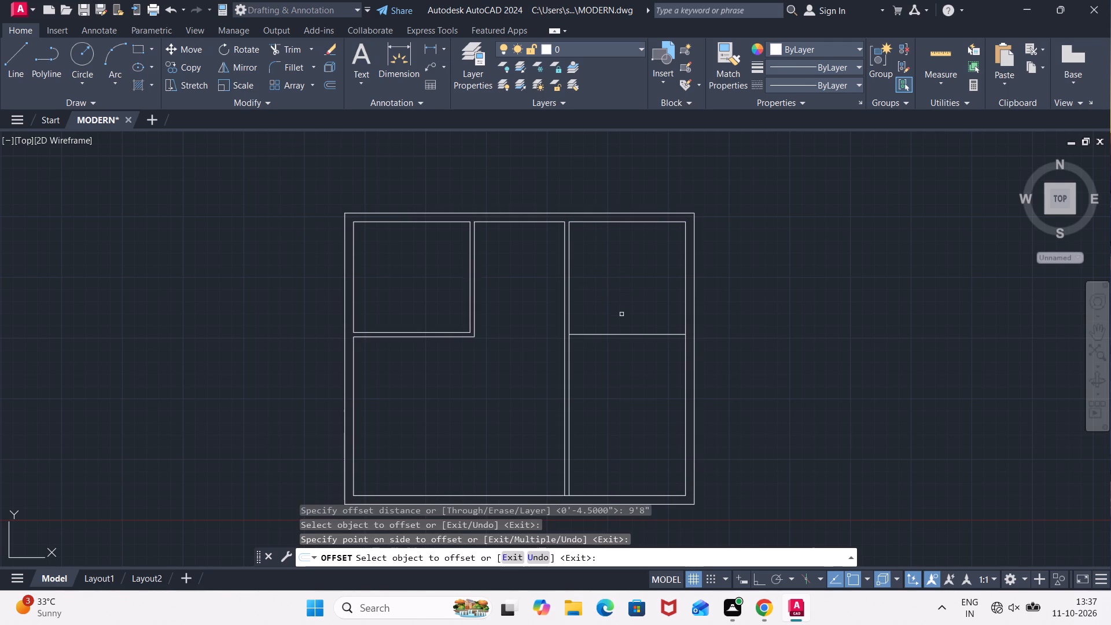
Offset the right-hand room's new horizontal line 4.5" downward to form the second partition face.
key(space)
key(space)
text(4.5")
key(Return)
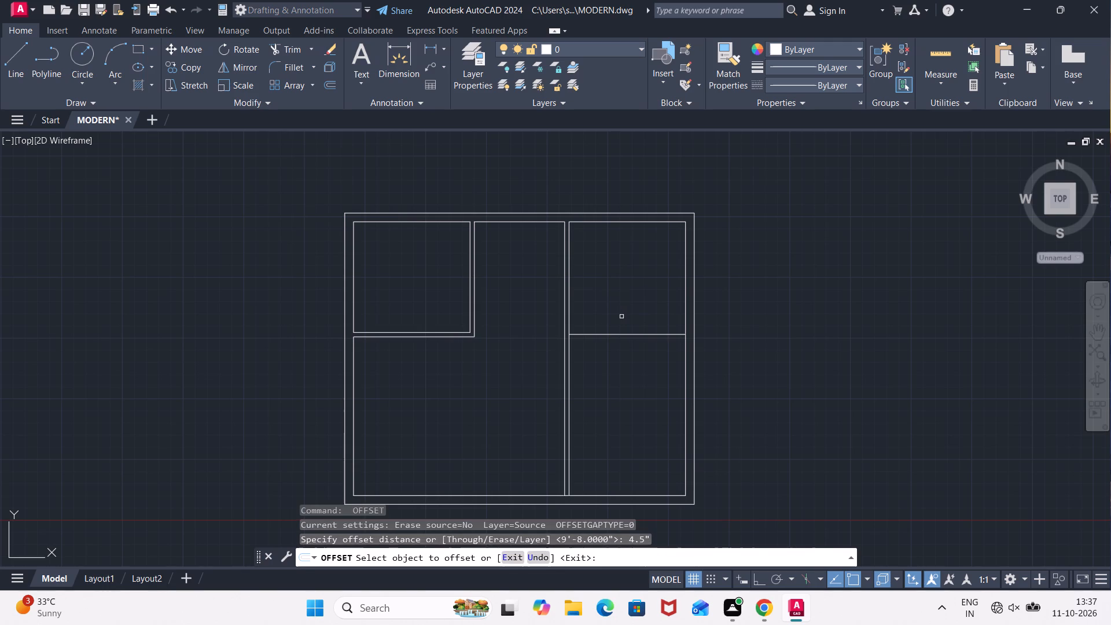
click(620, 333)
click(623, 352)
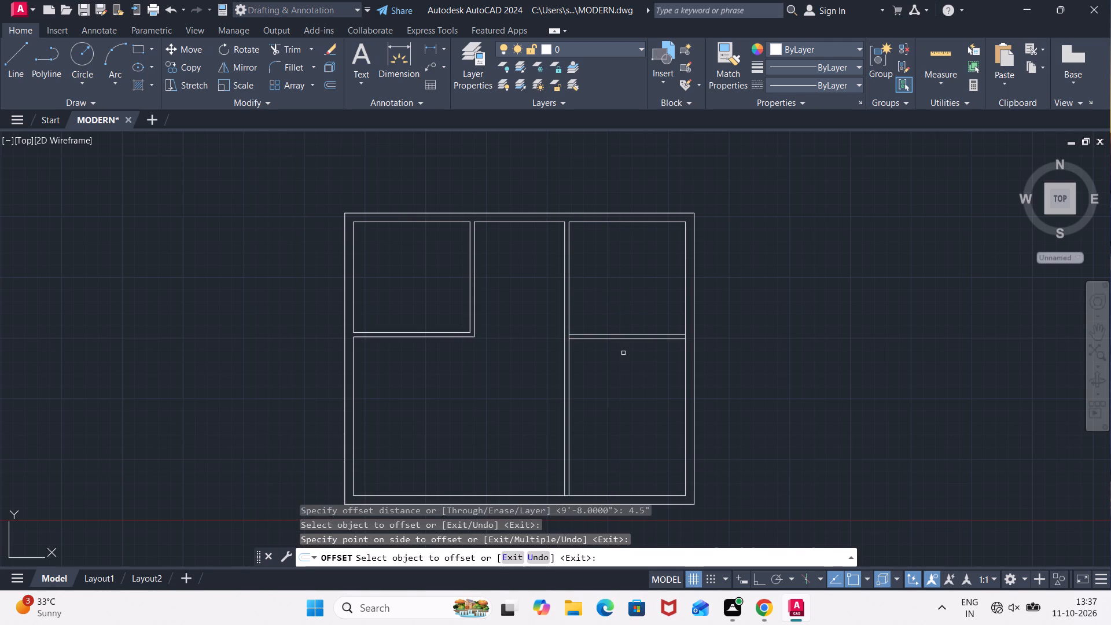
key(Escape)
Stretch the left end of the lower horizontal partition line to the left face of the right vertical partition.
scroll(617, 334, up, 1)
click(601, 340)
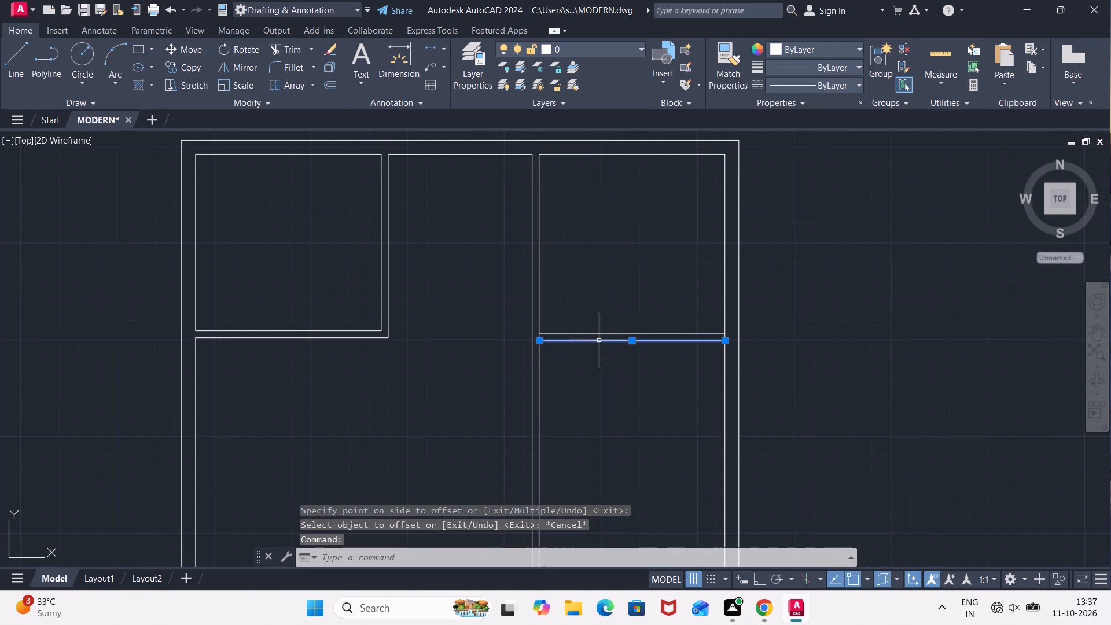
click(542, 341)
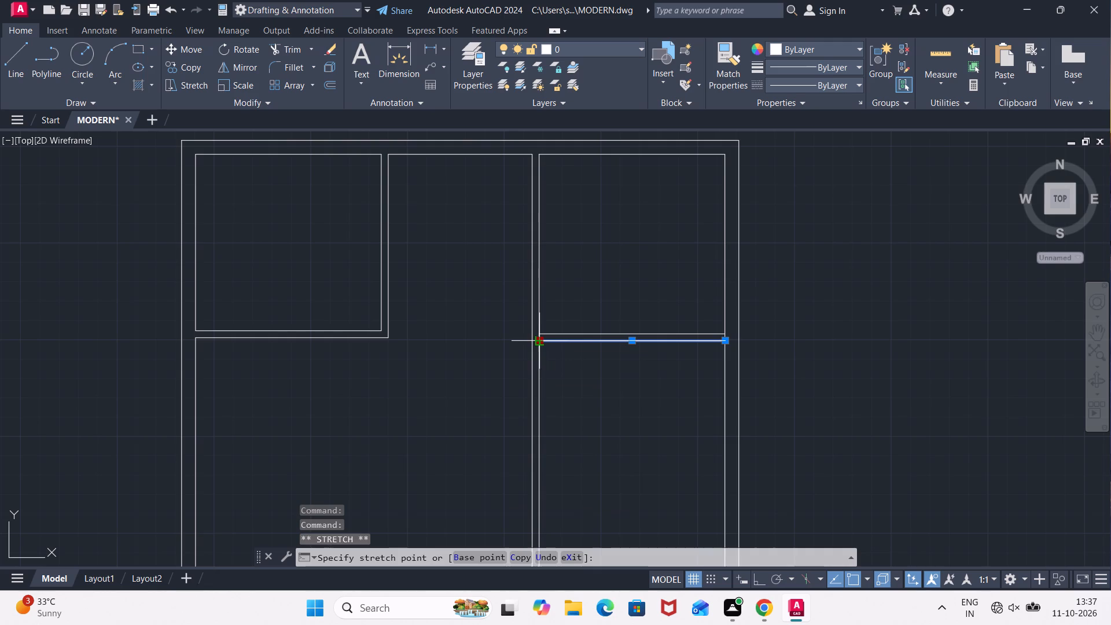
click(535, 339)
key(Escape)
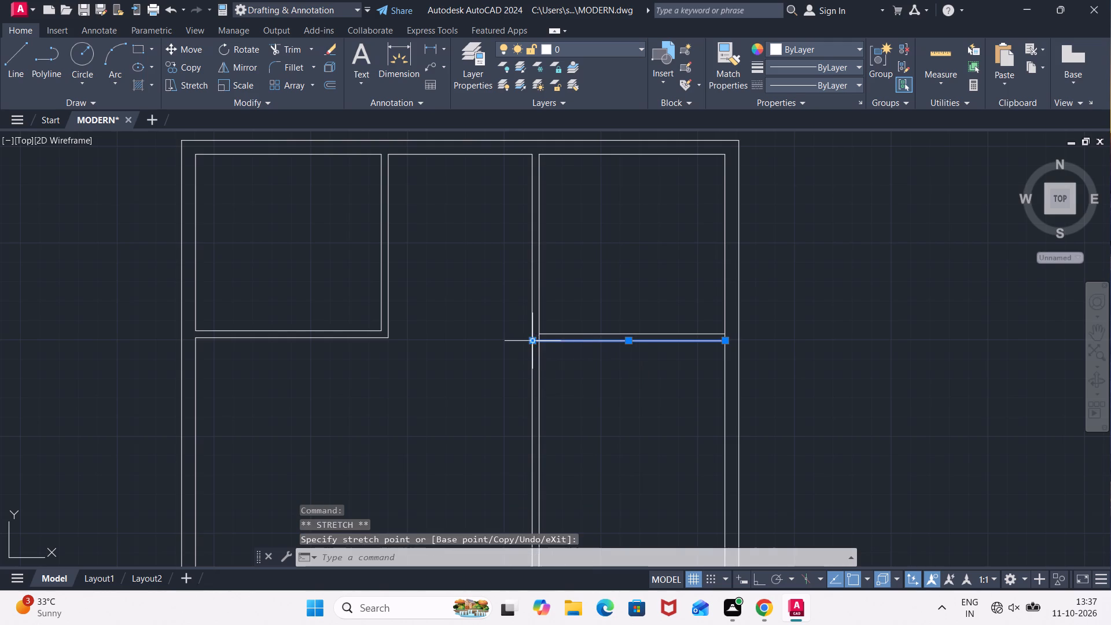
Trim both right vertical partition lines below the horizontal partition, using its lower line as the cutting edge.
scroll(564, 377, down, 2)
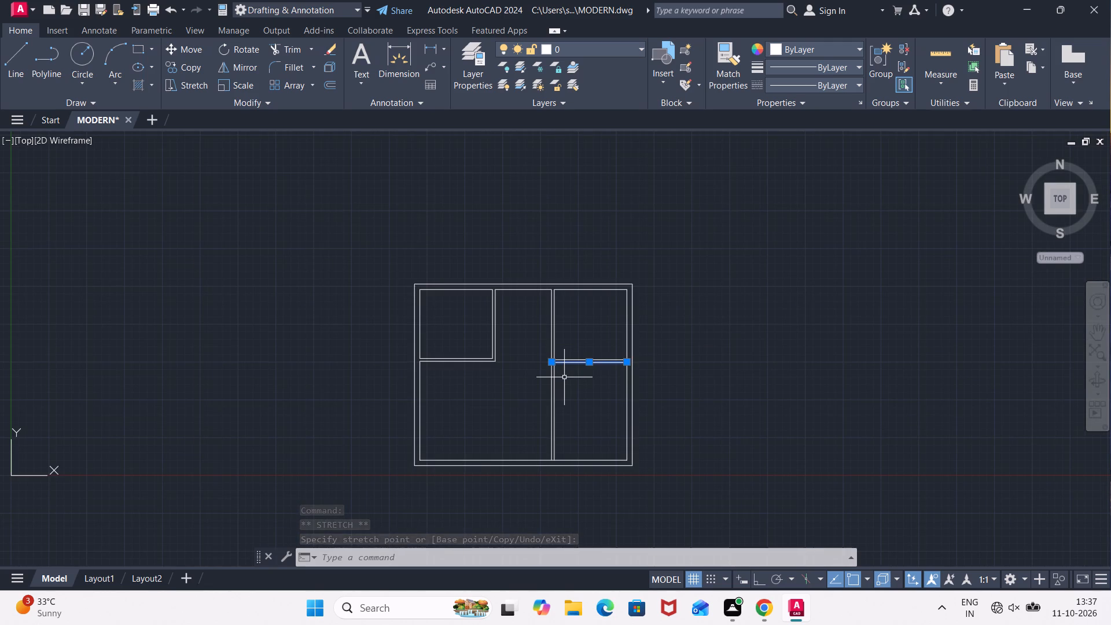
text(TR)
key(Return)
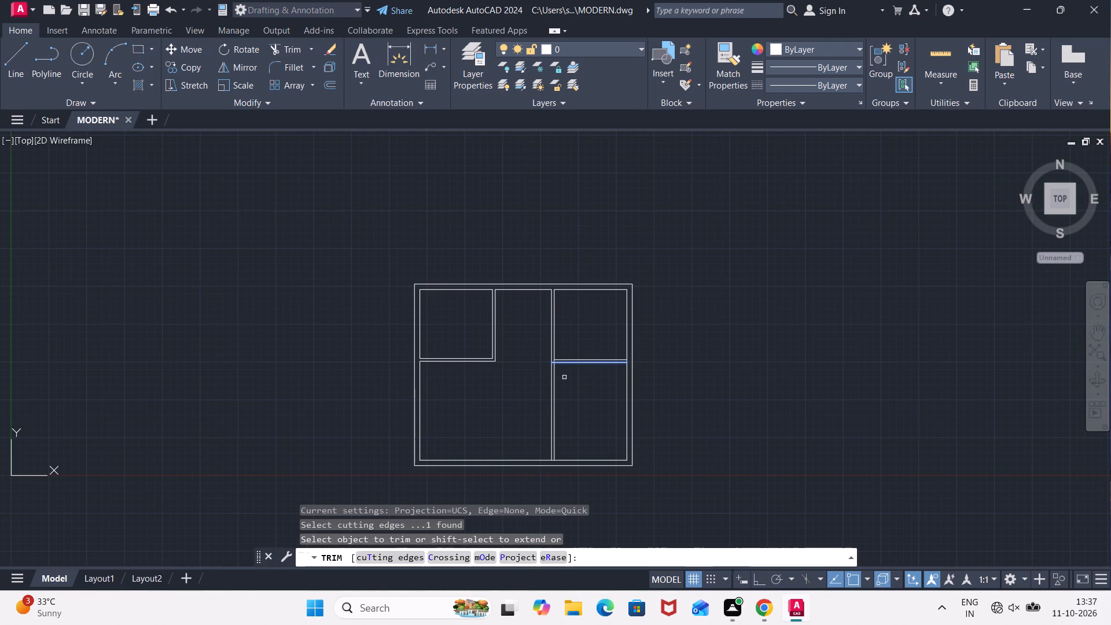
click(564, 378)
click(527, 391)
key(Escape)
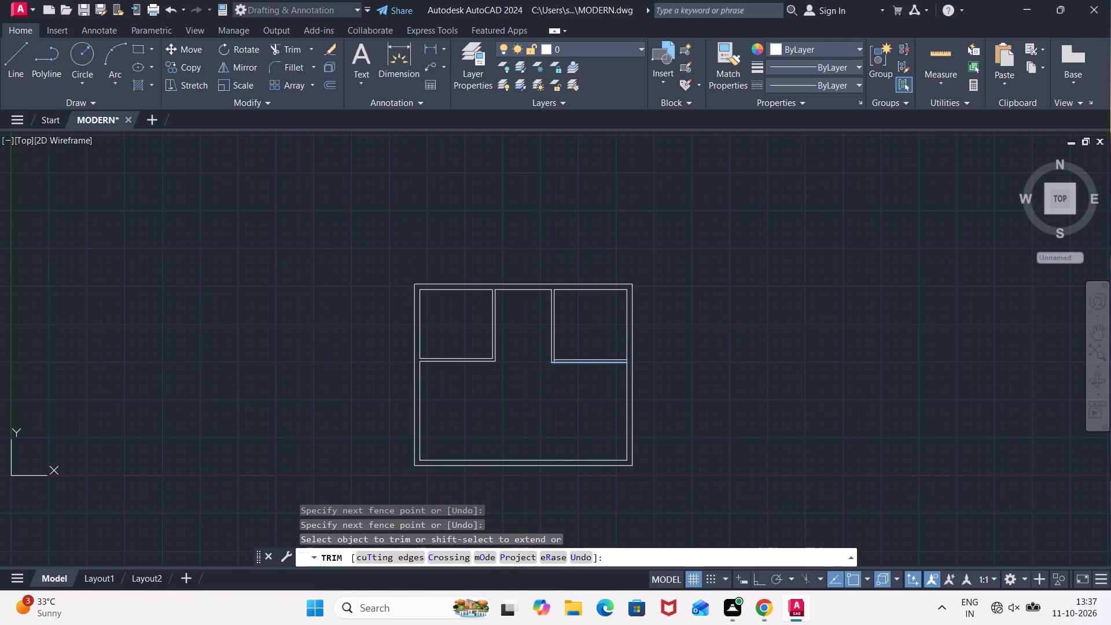
Offset the top inner wall line between the two upper rooms 4'4" downward.
scroll(523, 330, up, 1)
text(OFF)
key(Return)
text(4'4")
key(Return)
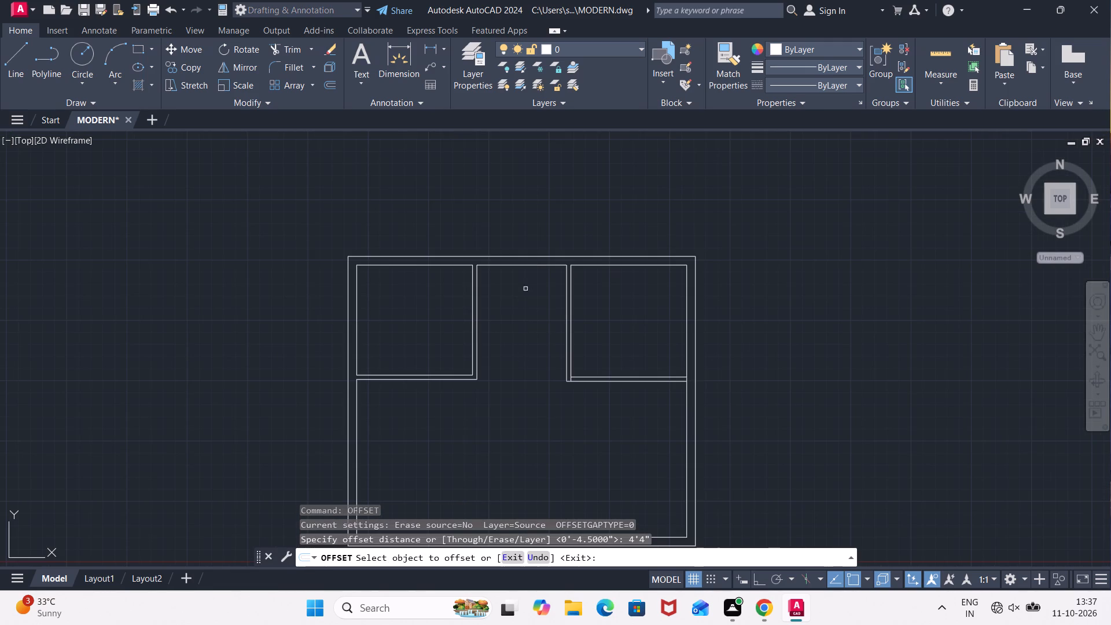
click(534, 265)
click(540, 355)
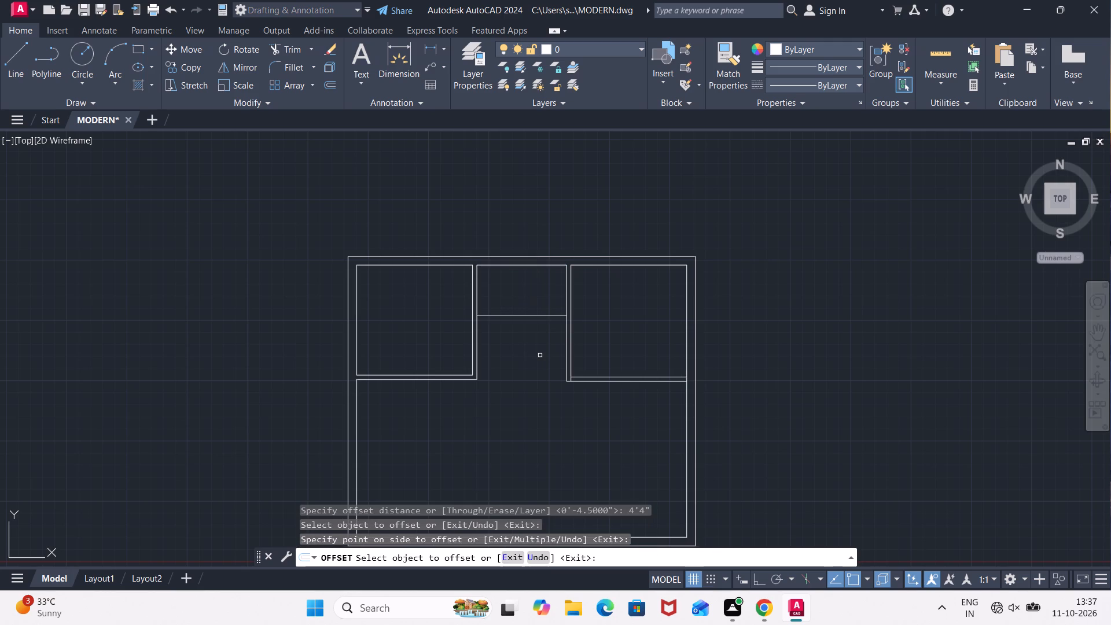
Offset the middle space's new horizontal line 4.5" downward to complete that partition.
key(space)
key(space)
text(4.5")
key(Return)
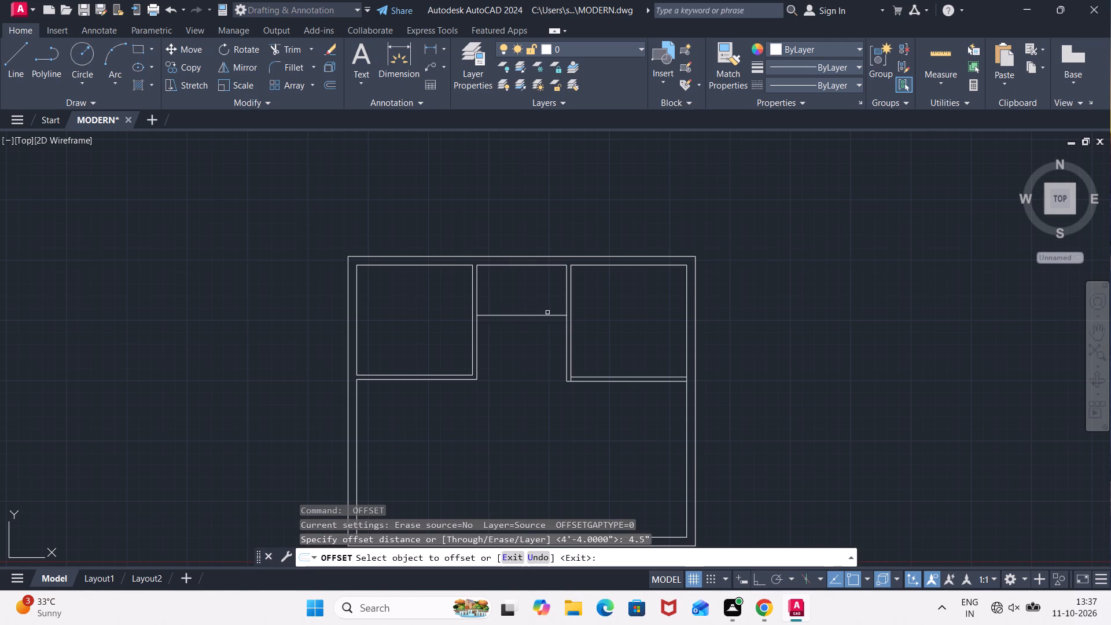
click(550, 314)
click(551, 341)
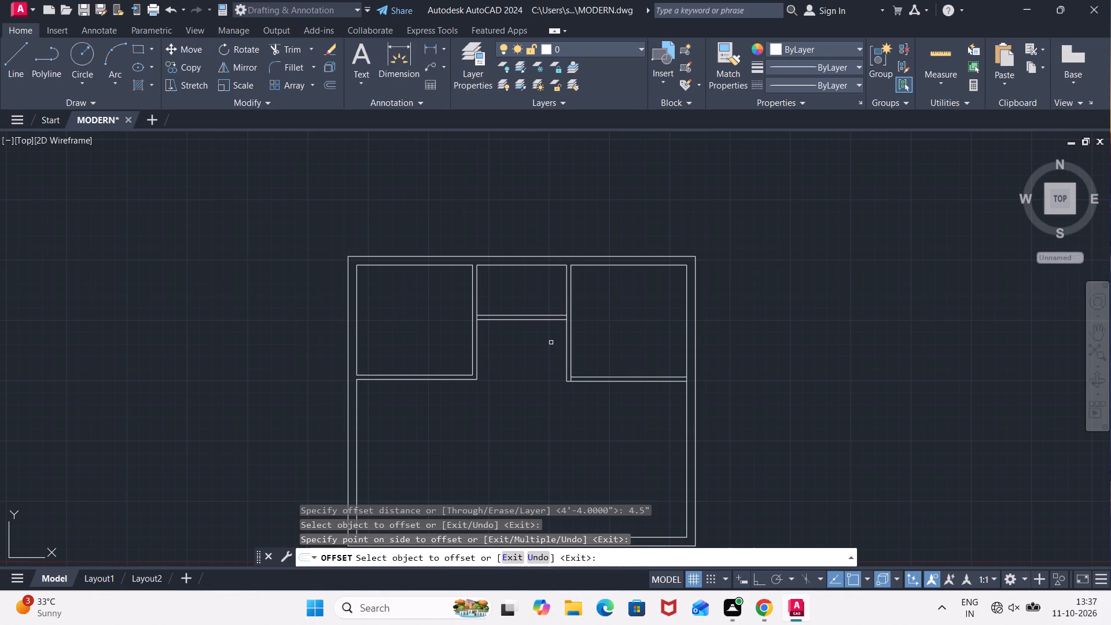
key(Escape)
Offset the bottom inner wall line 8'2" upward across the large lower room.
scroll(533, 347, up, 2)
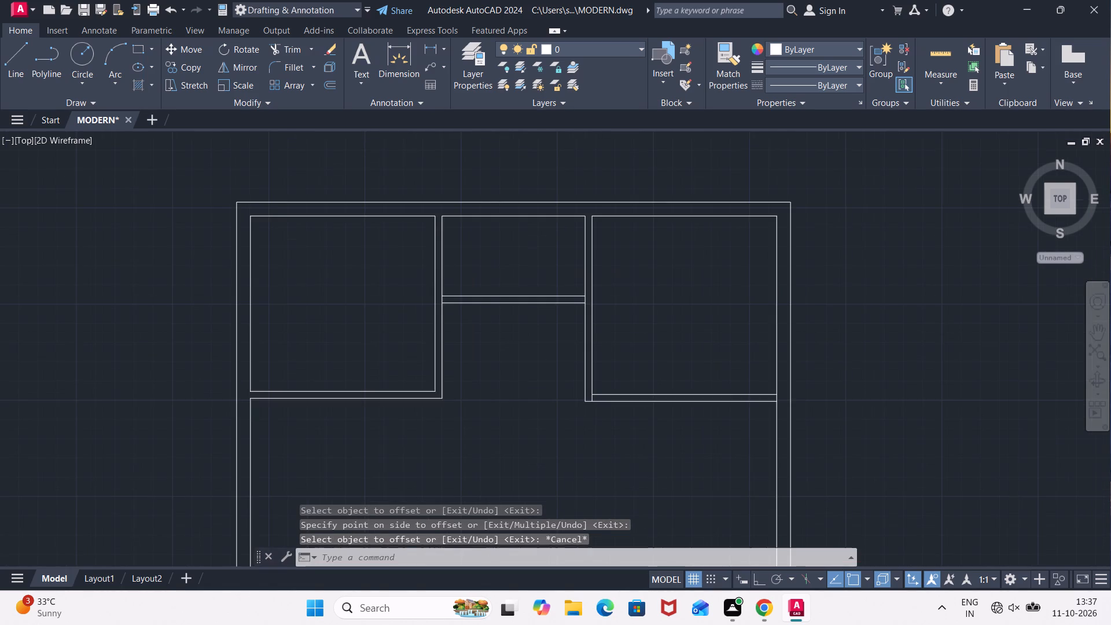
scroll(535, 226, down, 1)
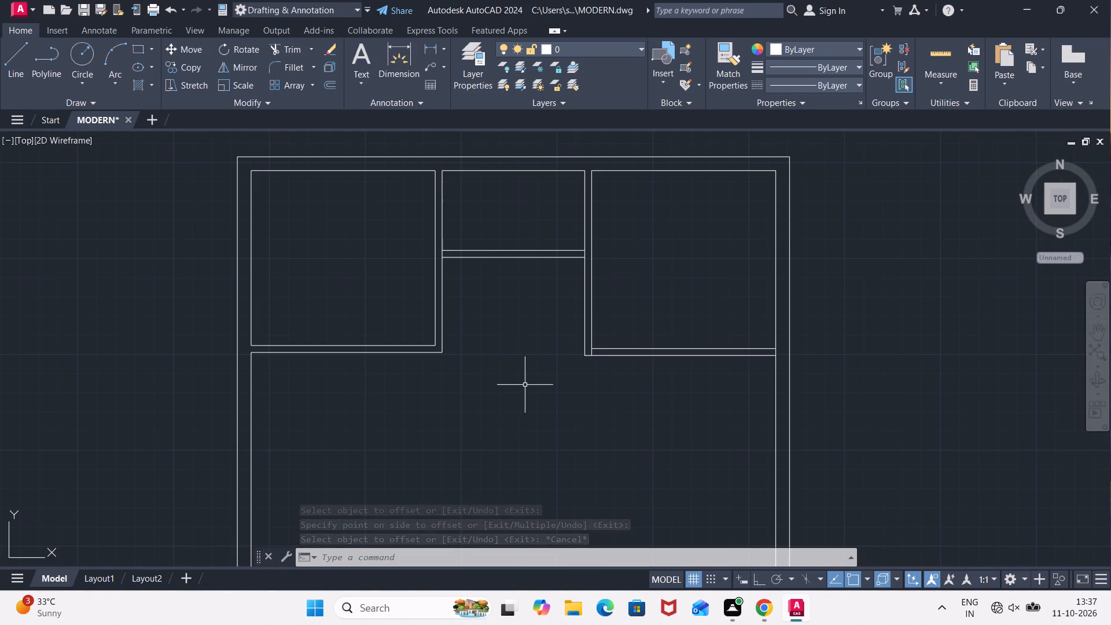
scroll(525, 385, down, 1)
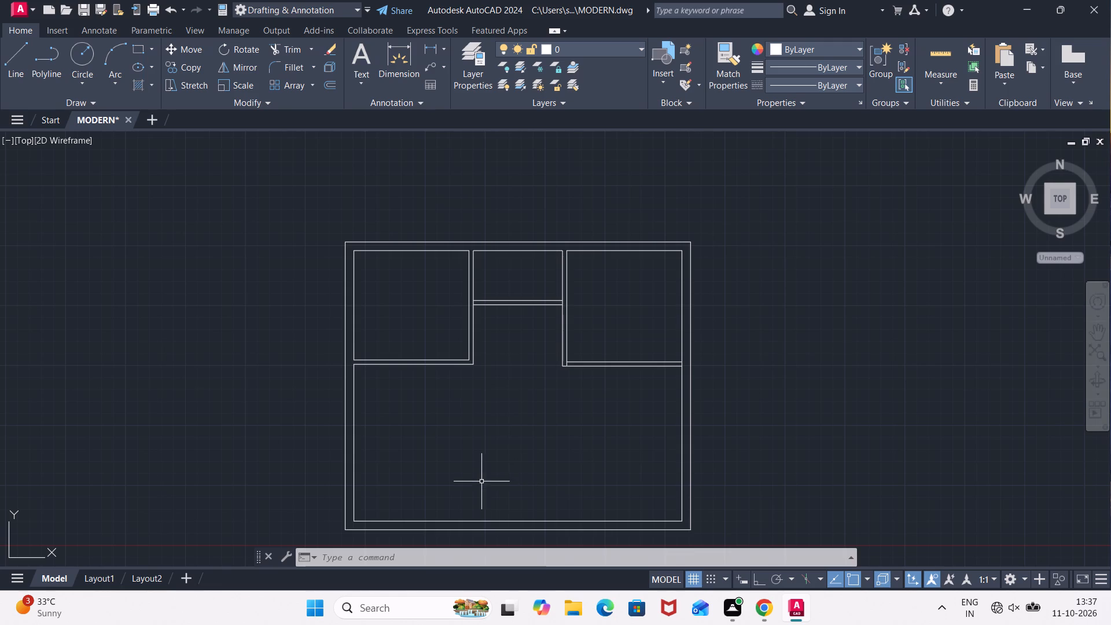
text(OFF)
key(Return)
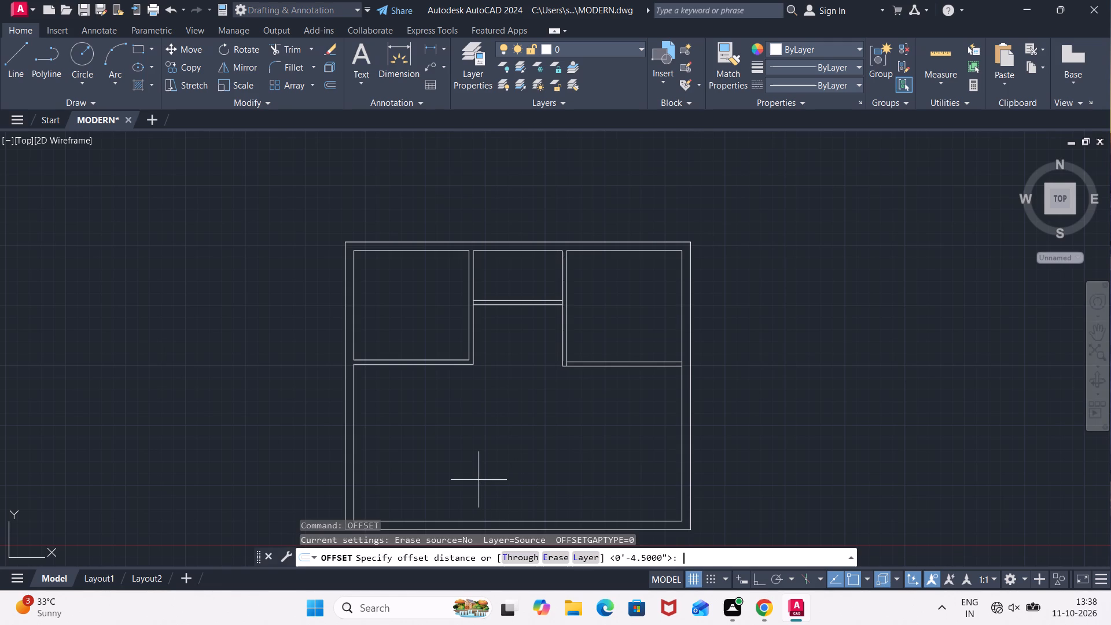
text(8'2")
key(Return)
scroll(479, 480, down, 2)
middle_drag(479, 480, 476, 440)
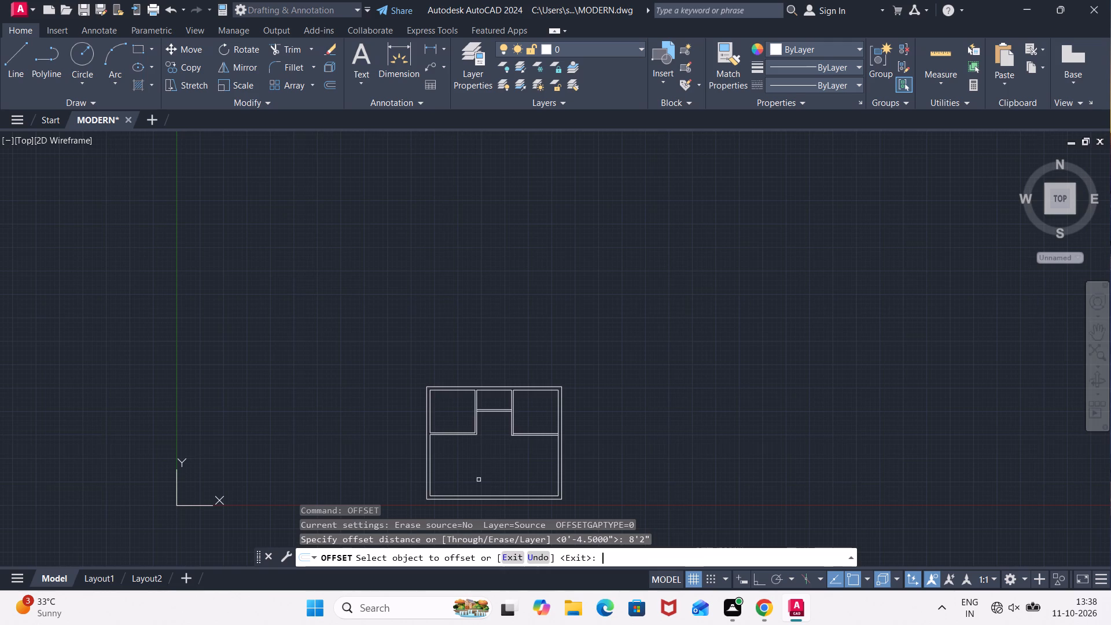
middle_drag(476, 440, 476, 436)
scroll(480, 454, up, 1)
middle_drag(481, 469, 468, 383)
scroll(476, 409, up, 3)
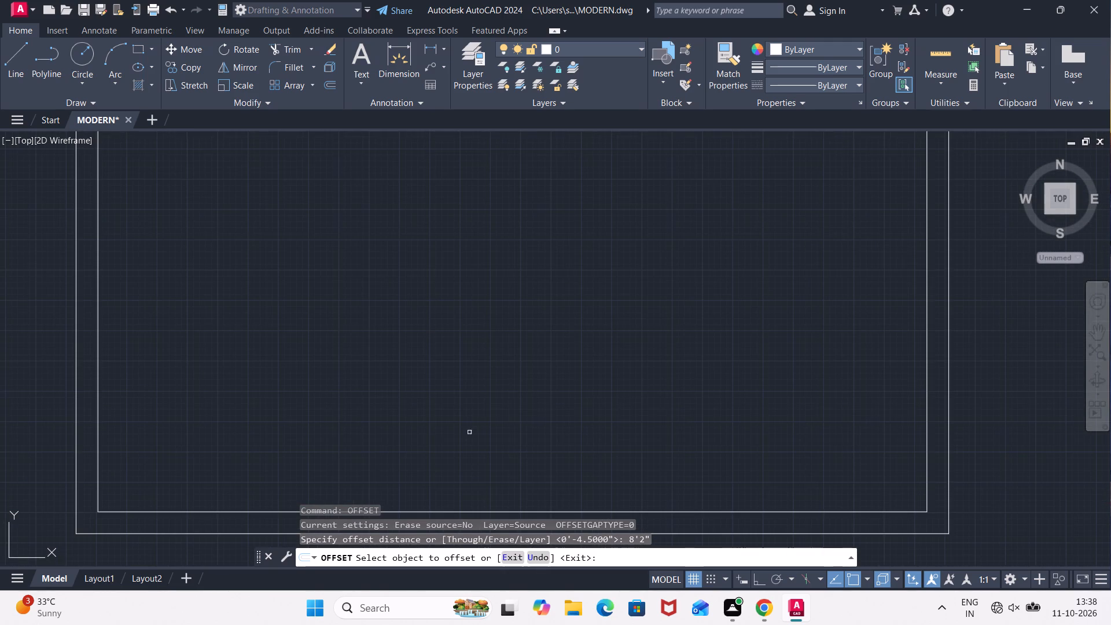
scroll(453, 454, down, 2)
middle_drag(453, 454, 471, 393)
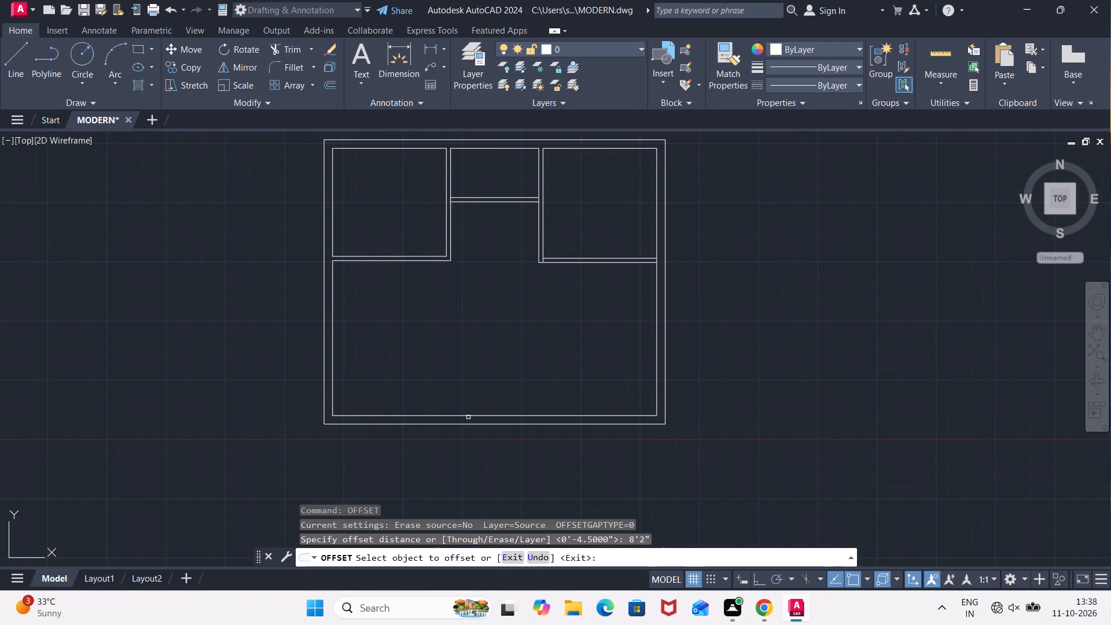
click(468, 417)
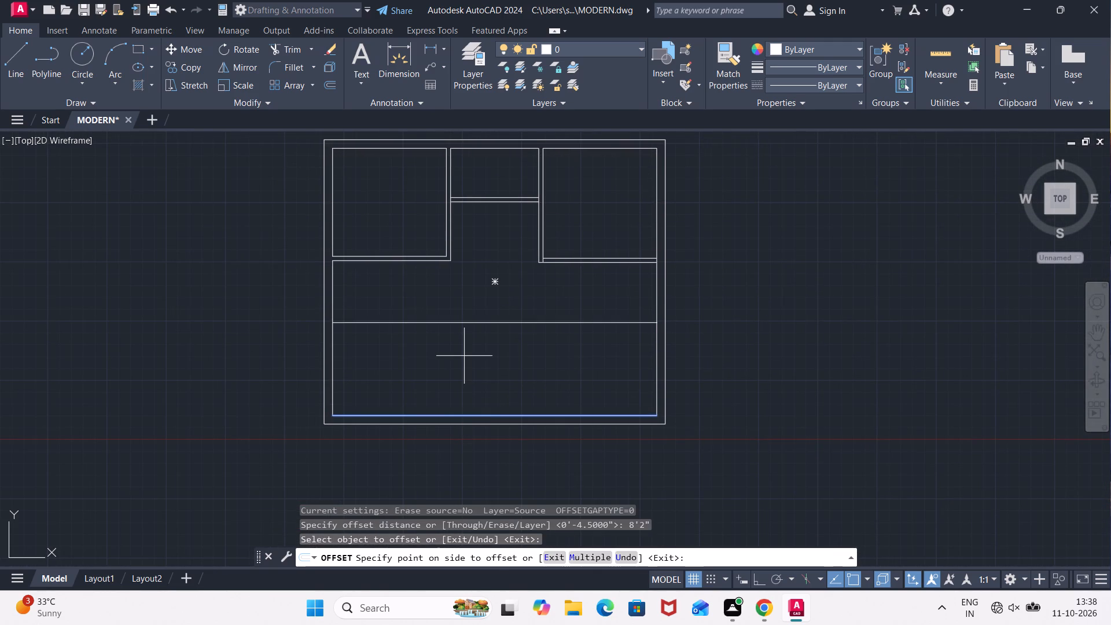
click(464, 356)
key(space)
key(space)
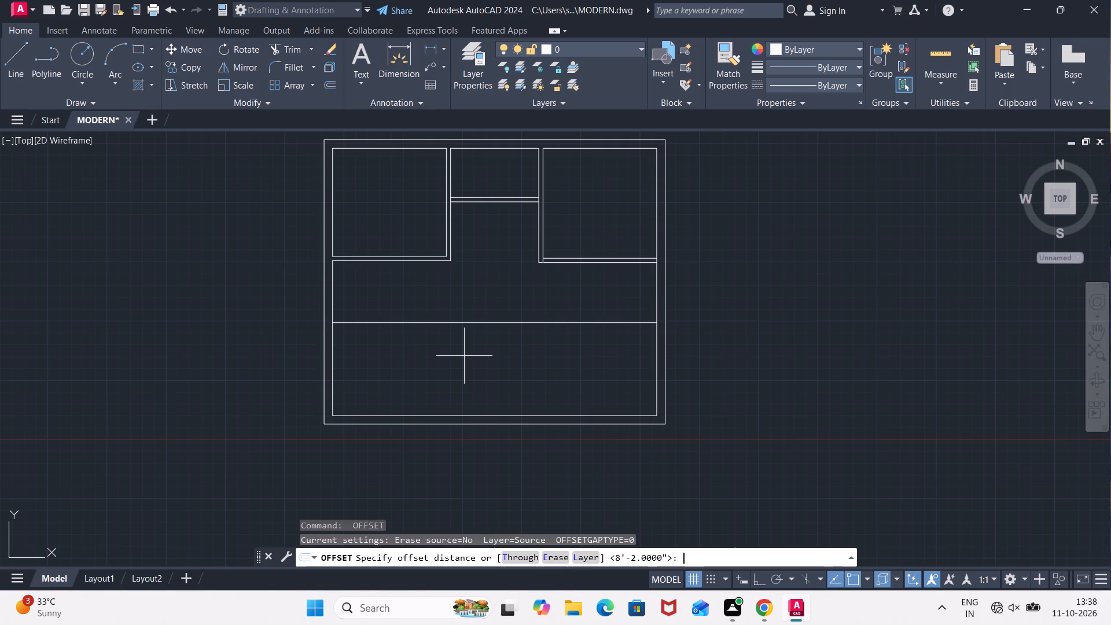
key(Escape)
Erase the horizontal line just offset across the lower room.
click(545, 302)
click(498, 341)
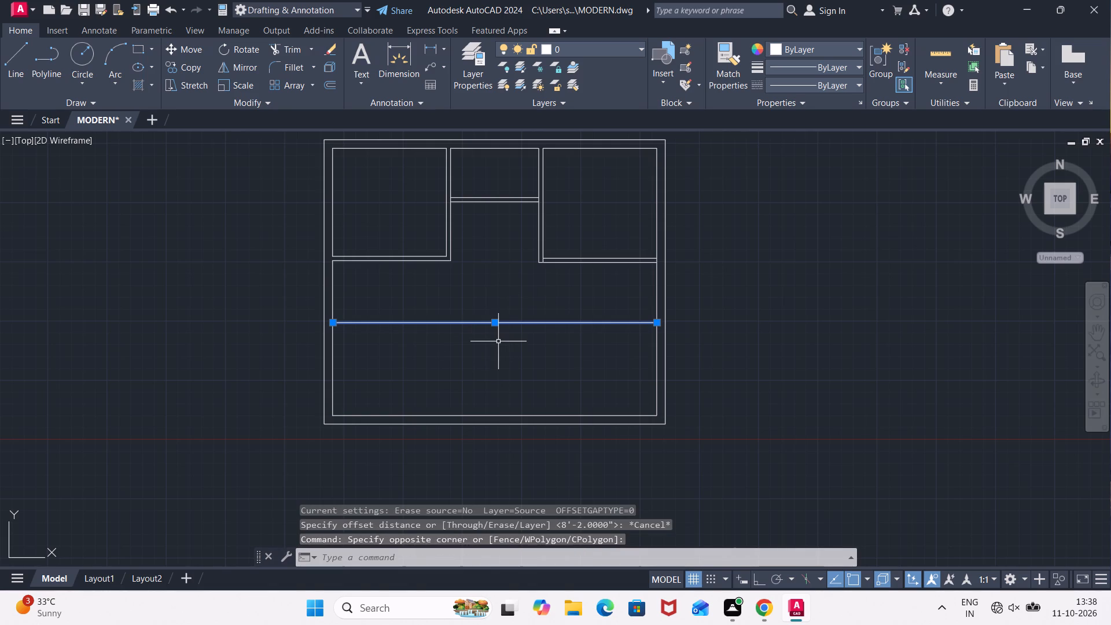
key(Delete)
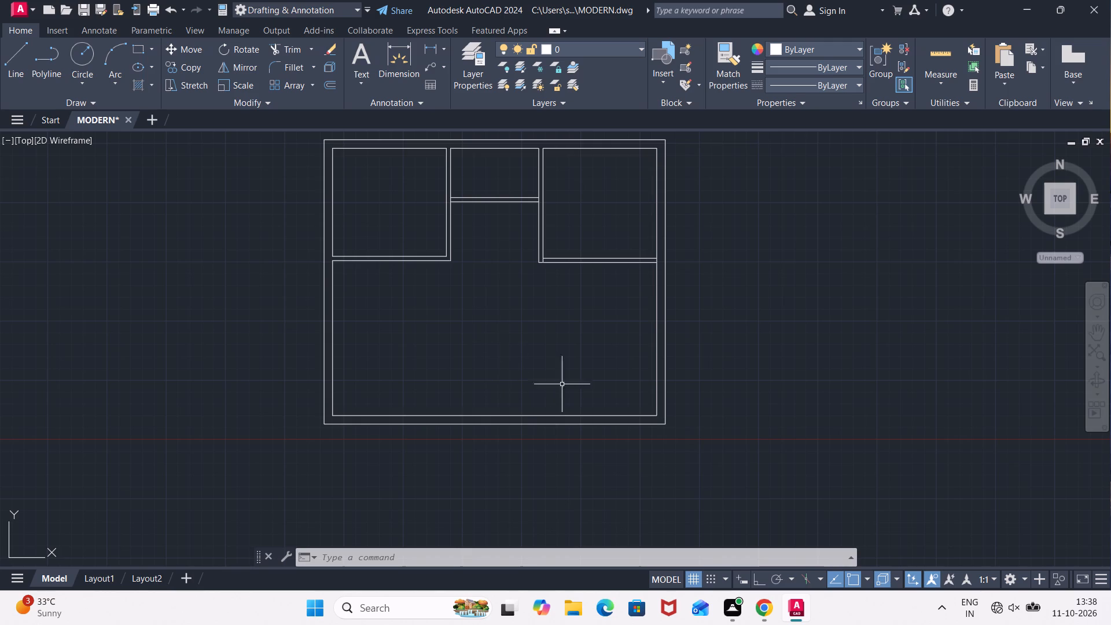
Erase the entire floor plan, including all outer walls and partitions.
scroll(718, 258, down, 1)
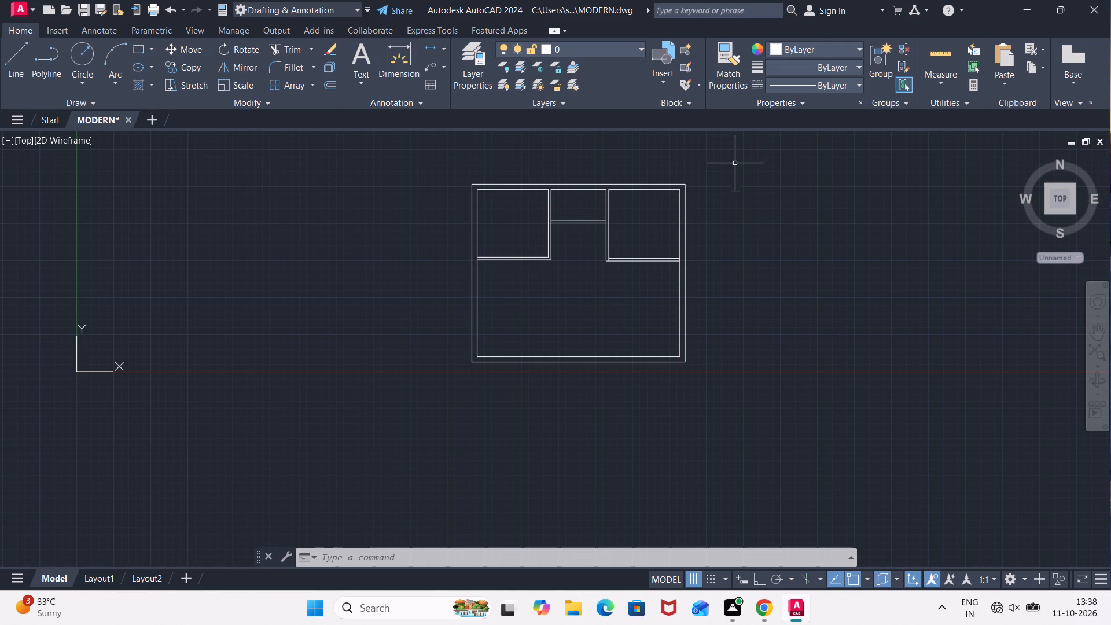
click(734, 168)
click(422, 421)
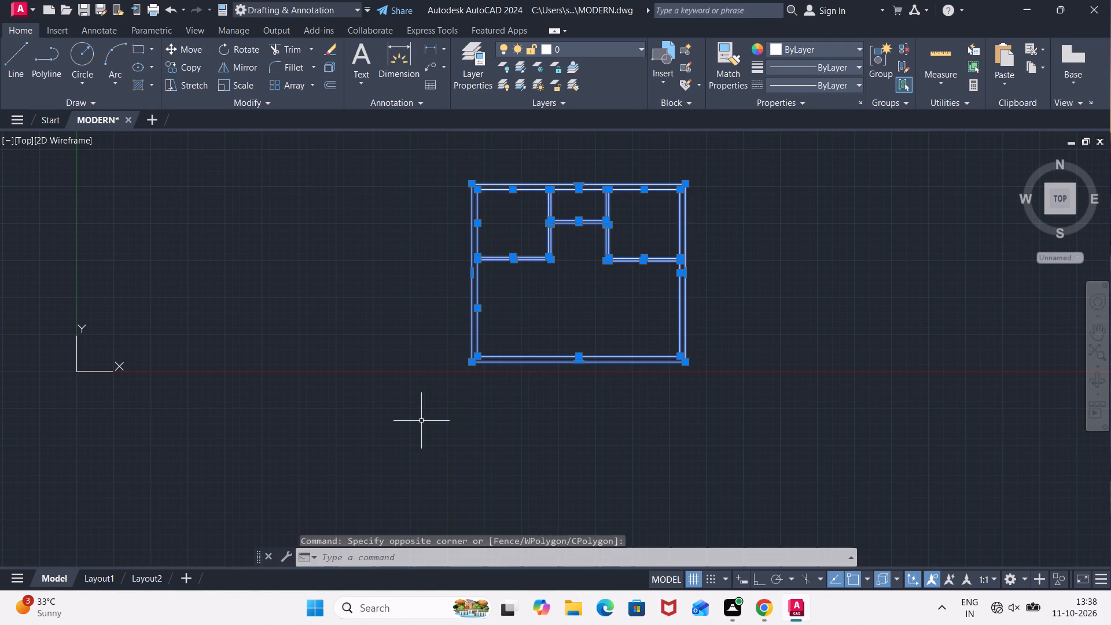
key(Delete)
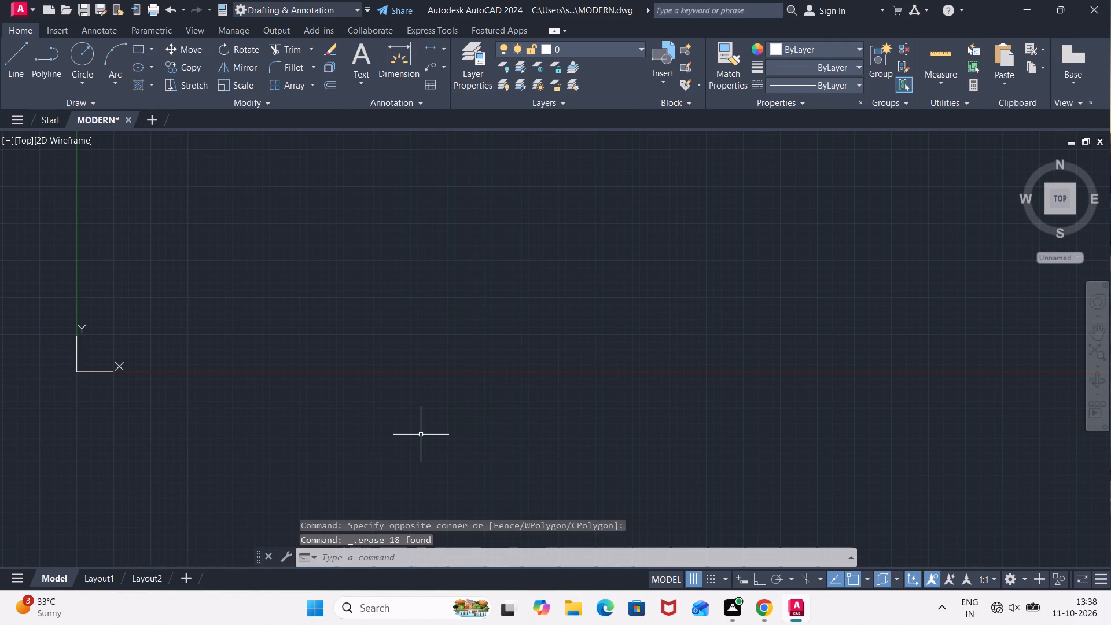
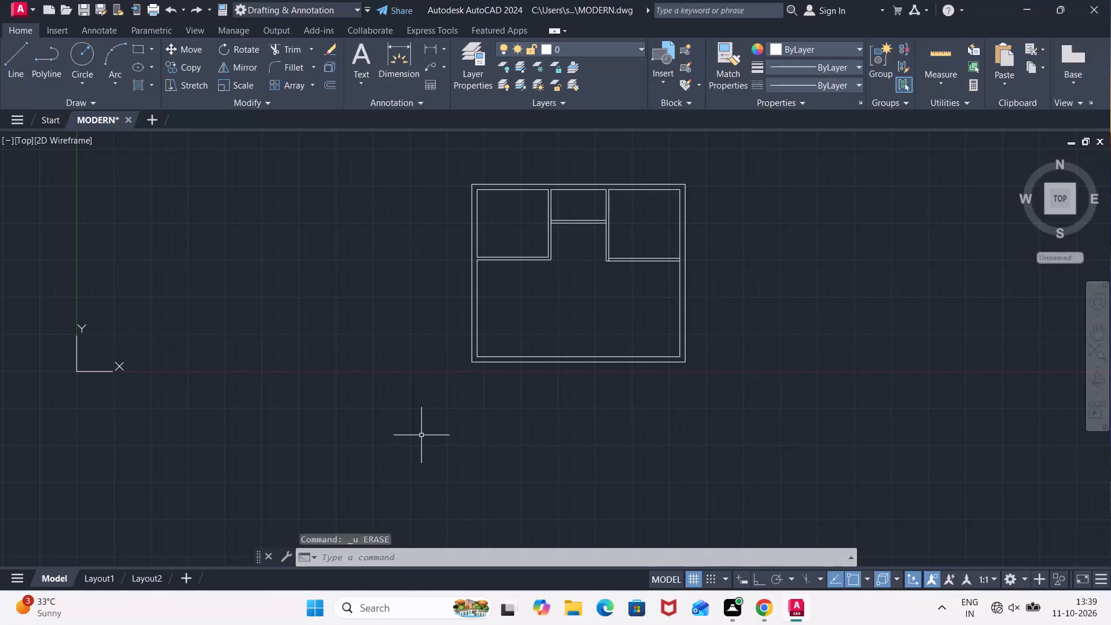
Erase the bottom inner wall line of the large lower room.
scroll(561, 327, up, 1)
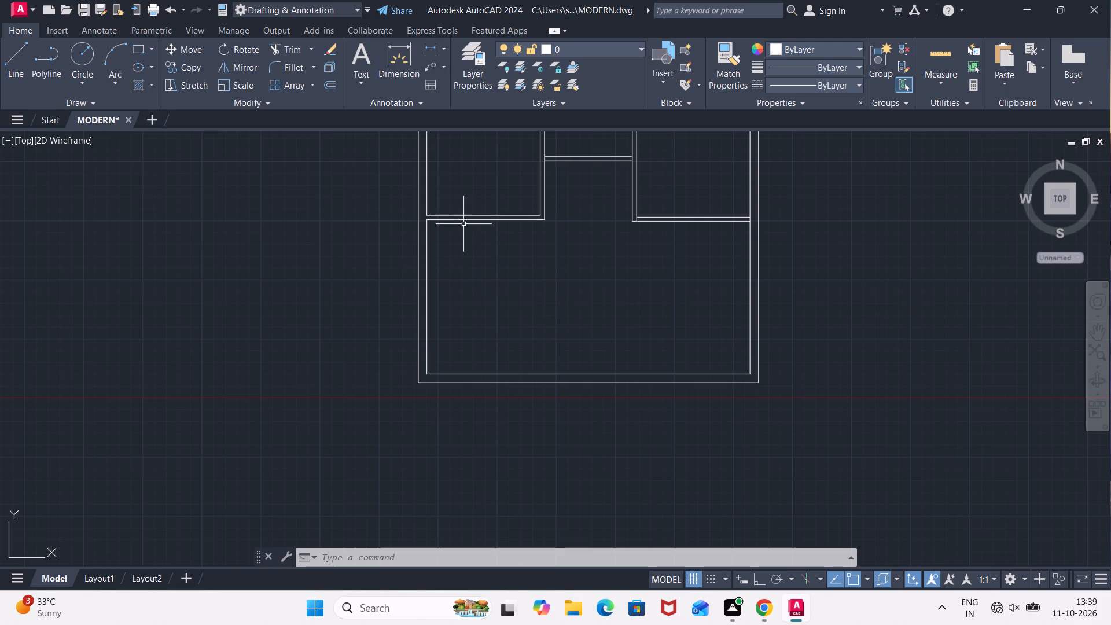
middle_drag(472, 260, 499, 293)
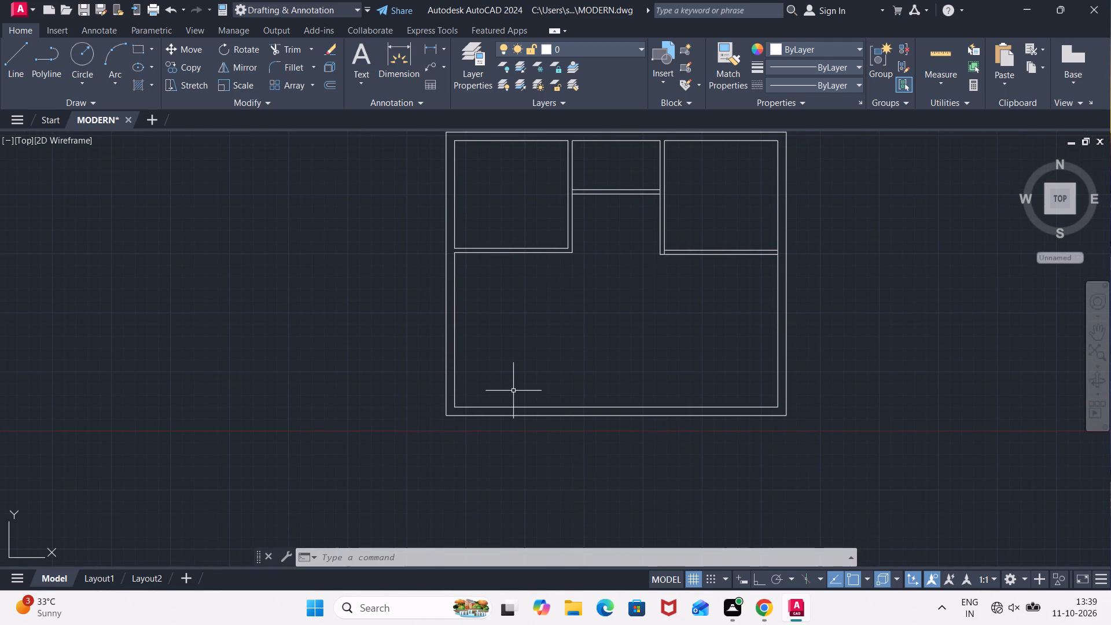
click(514, 407)
key(Delete)
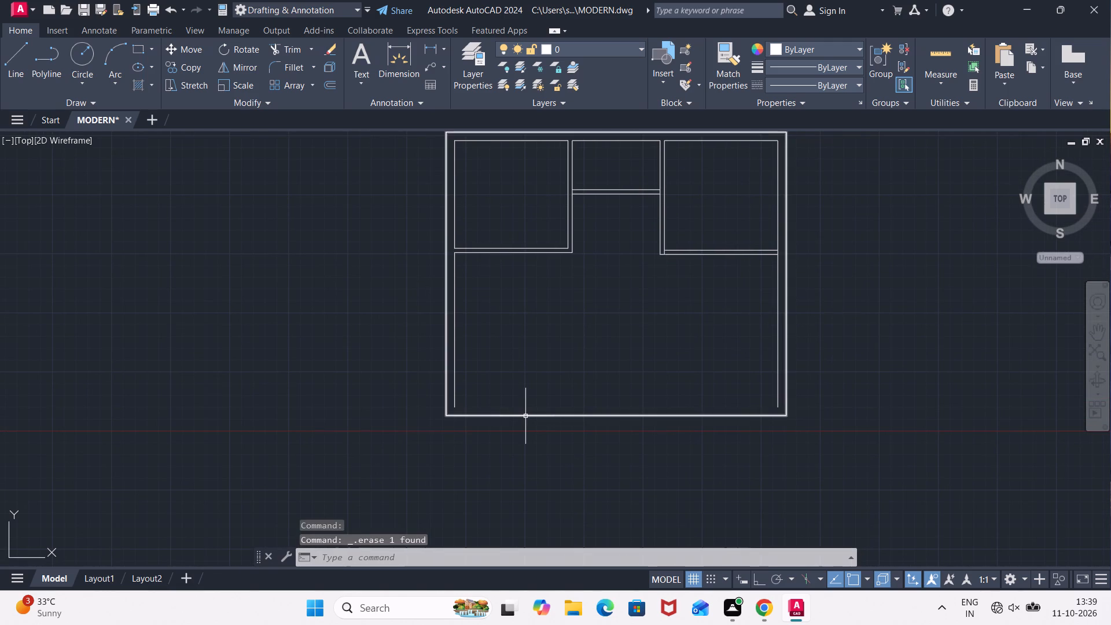
Explode the outer wall rectangle and erase its bottom line.
click(527, 416)
key(x)
key(Return)
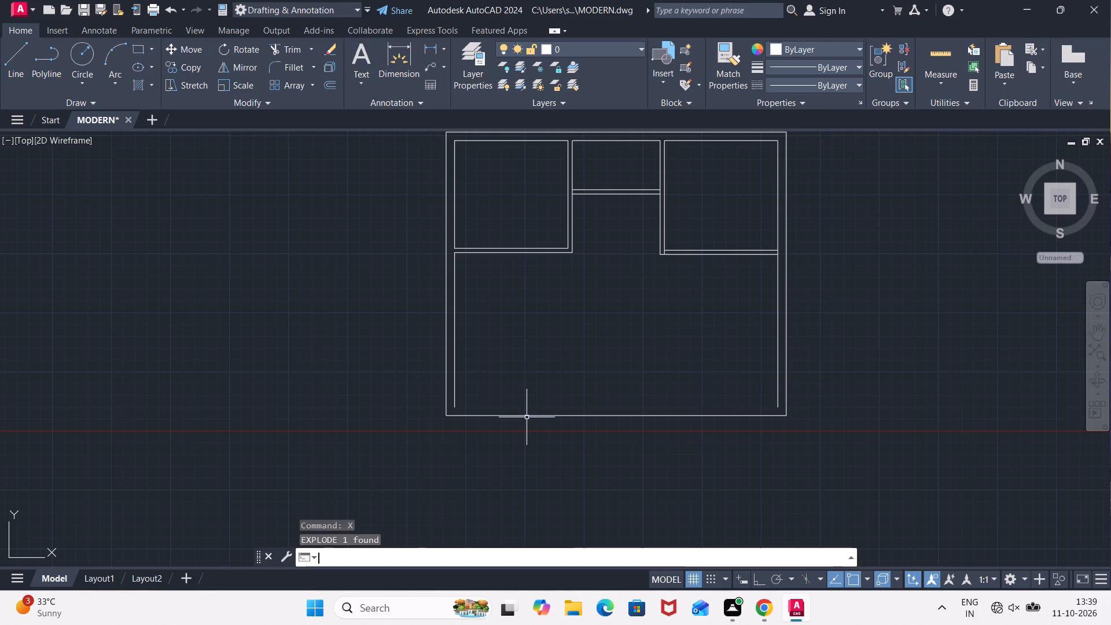
click(527, 417)
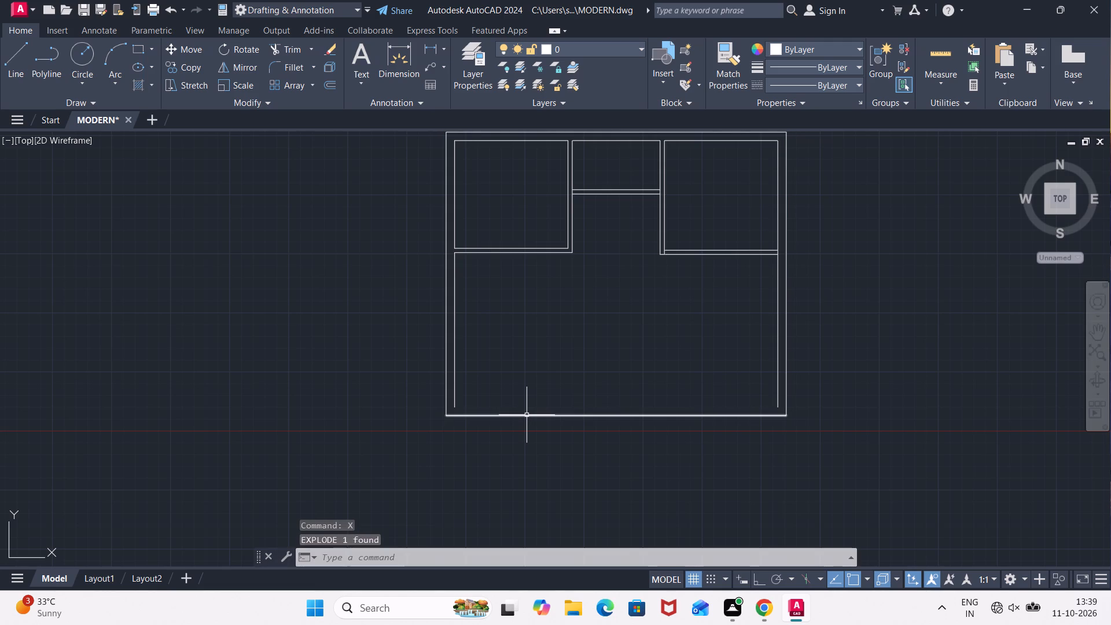
click(527, 415)
key(Delete)
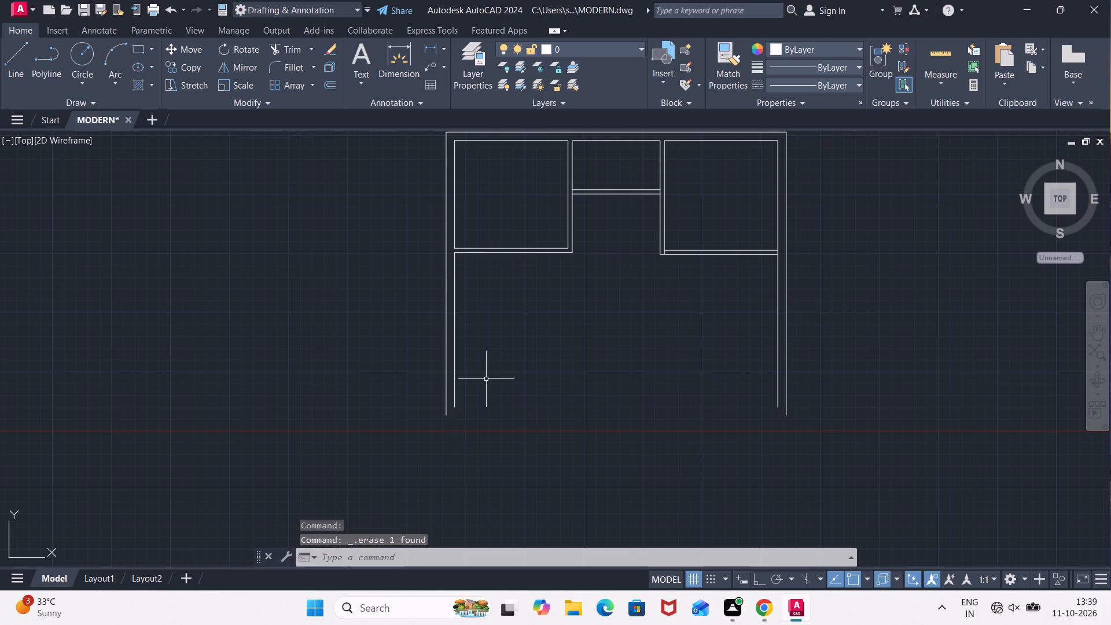
Draw connected outer wall lines 3' down from the lower-left end, straight across, and back up to the lower-right end.
key(l)
key(Return)
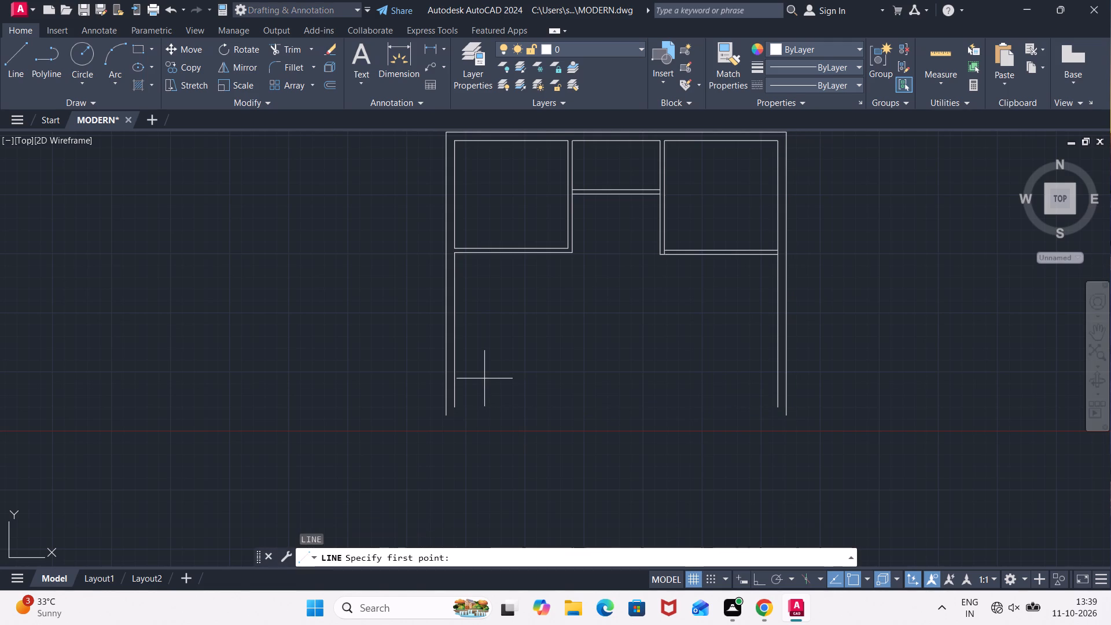
click(448, 418)
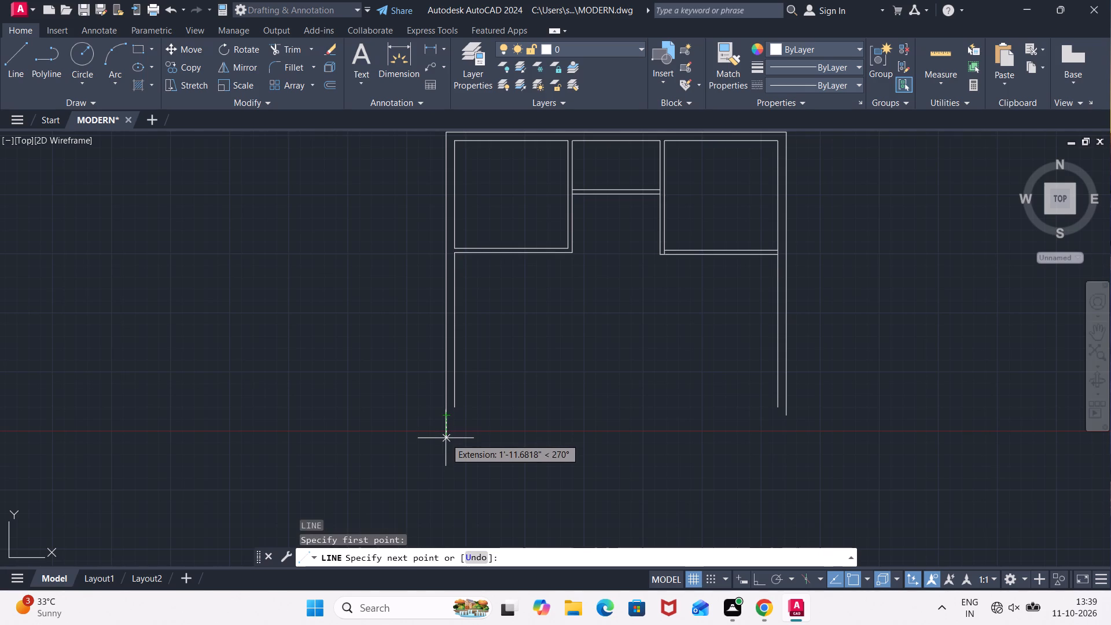
key(3)
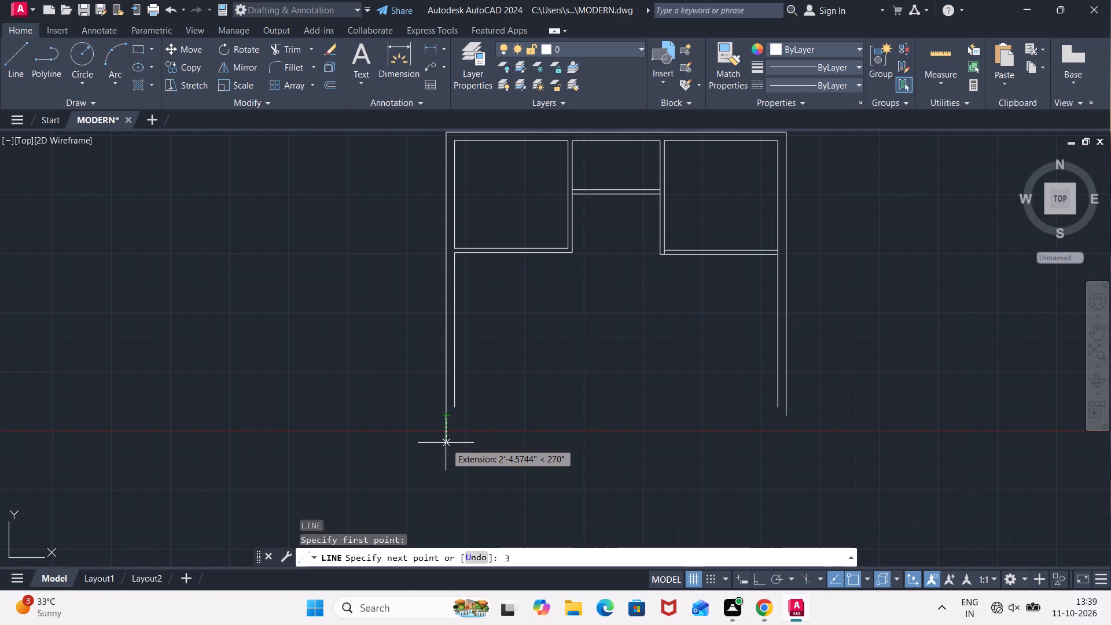
key(apostrophe)
key(Return)
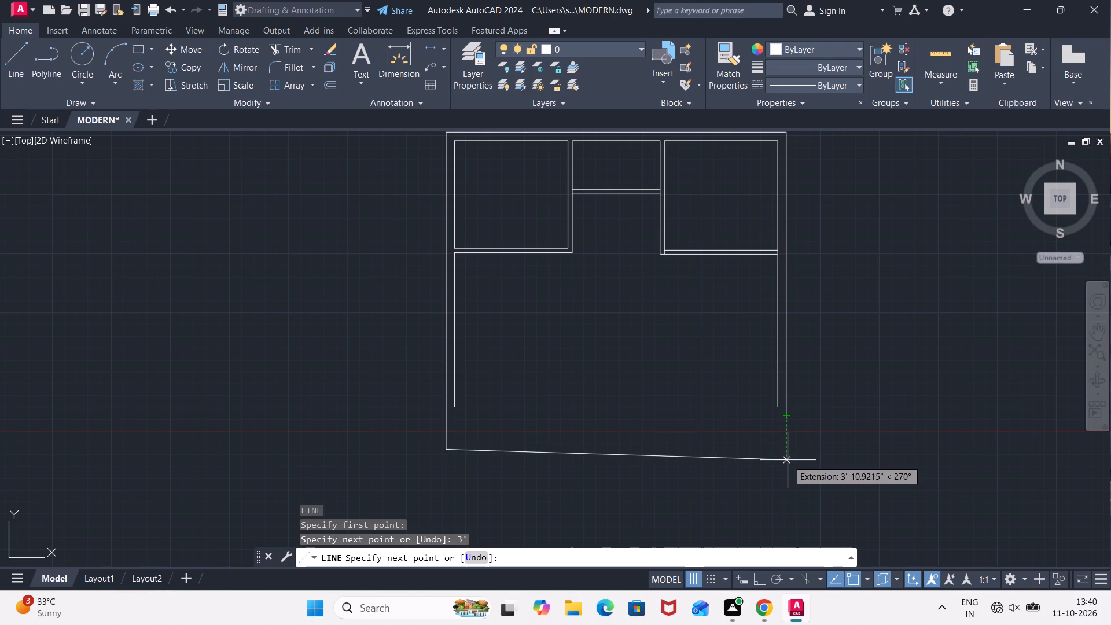
key(F8)
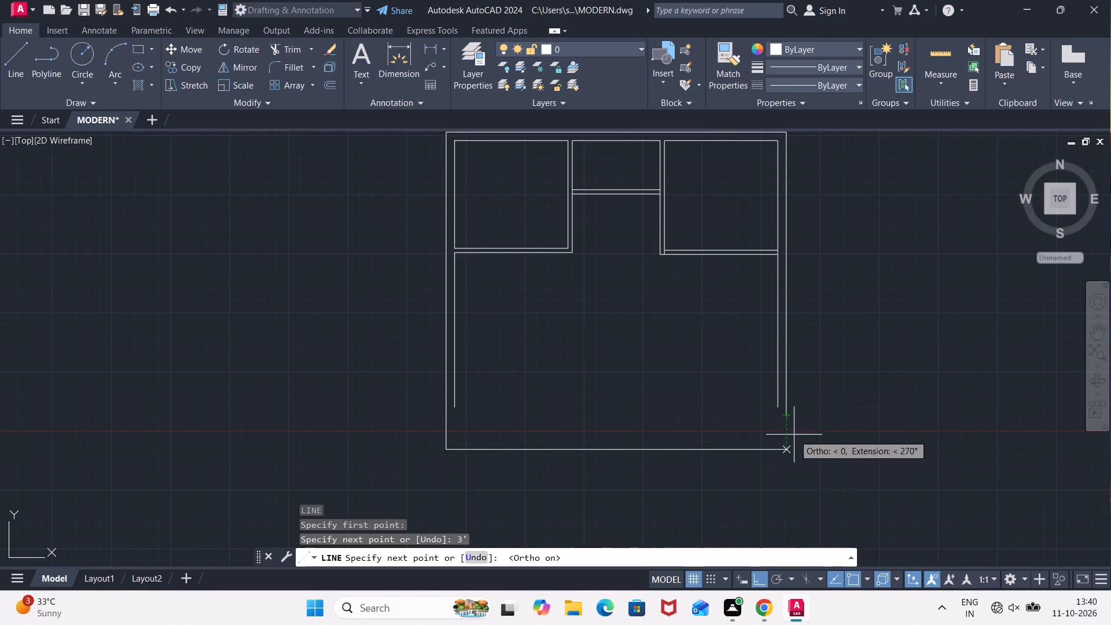
click(785, 448)
click(786, 414)
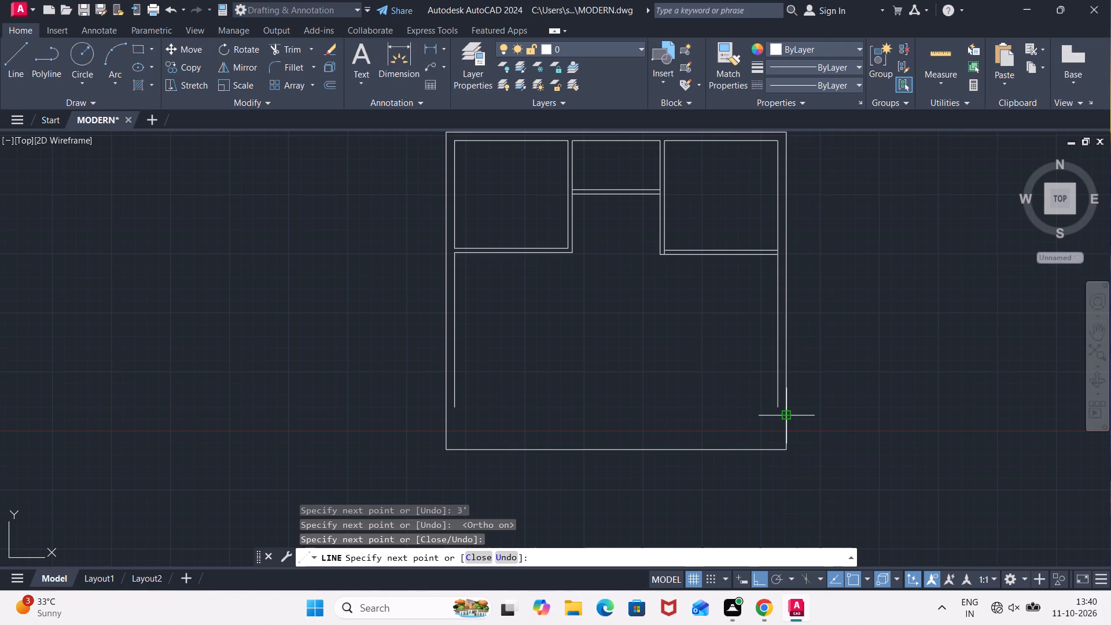
key(Escape)
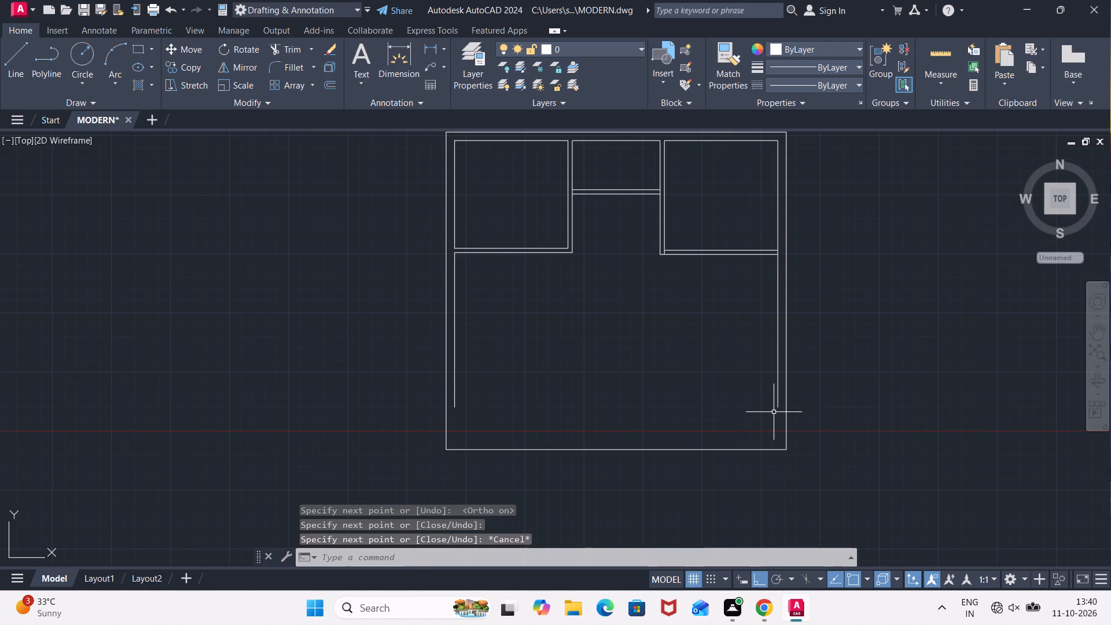
Offset the new bottom outer wall line 9" upward.
text(OFF)
key(Return)
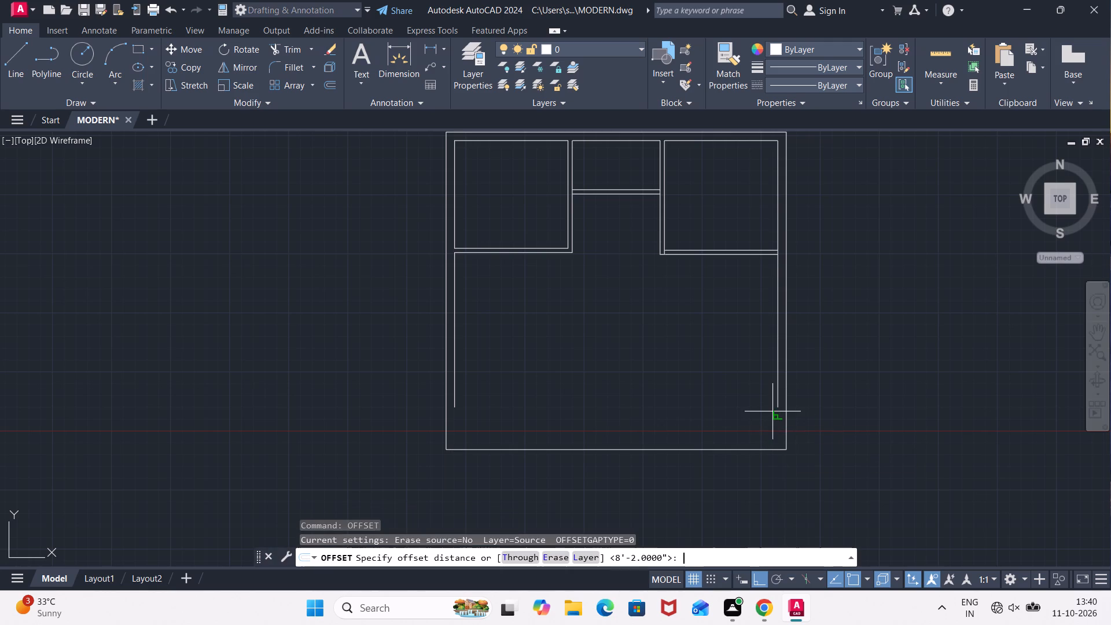
text(9")
key(Return)
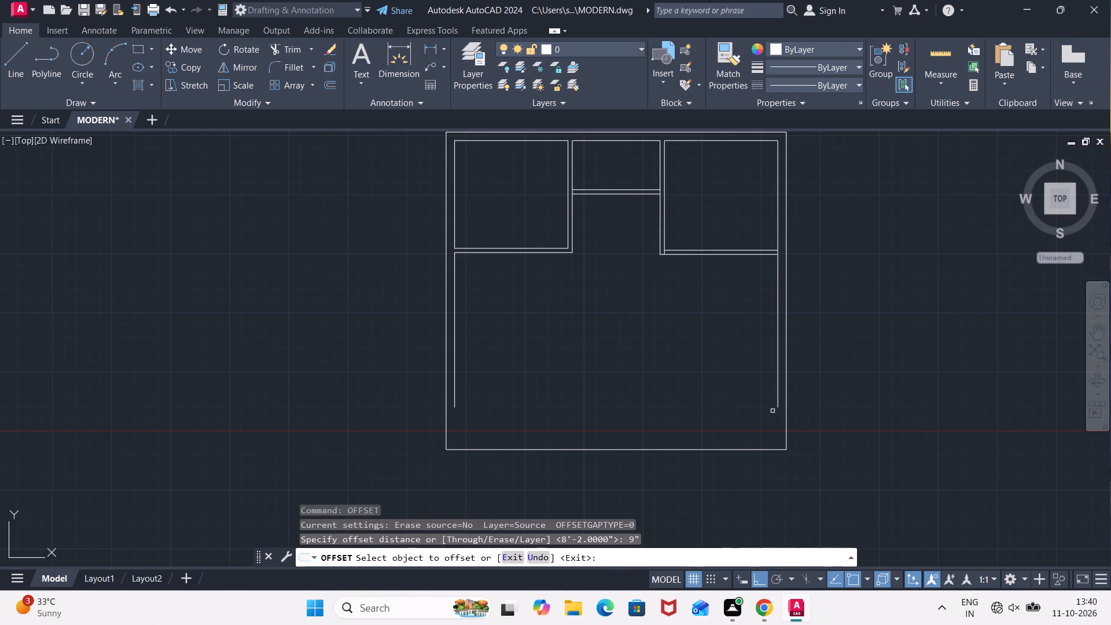
click(760, 448)
click(756, 439)
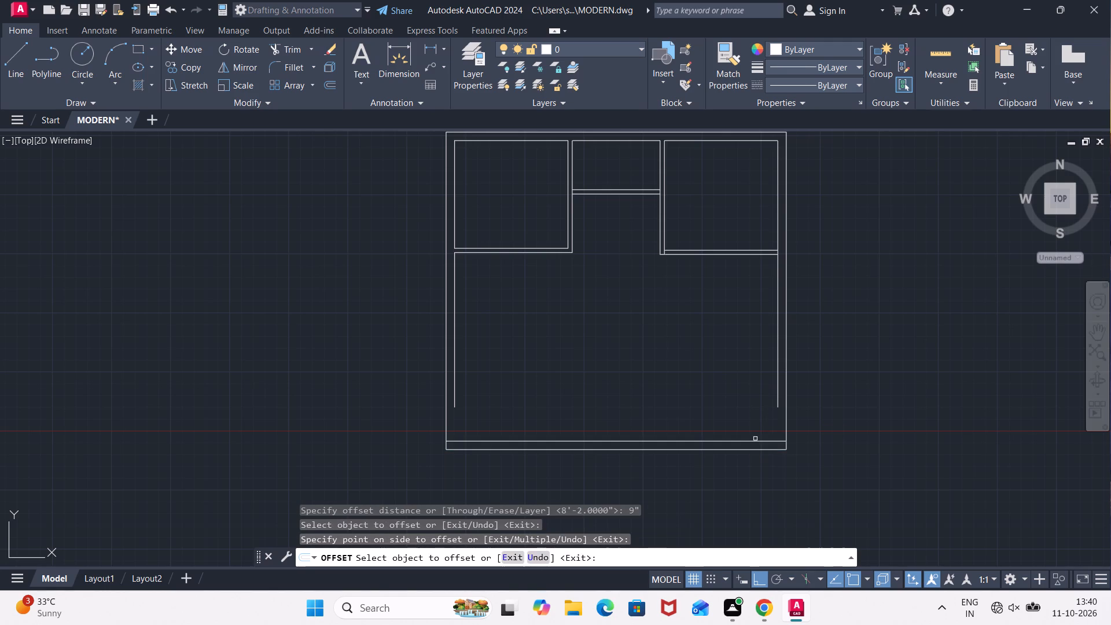
key(Escape)
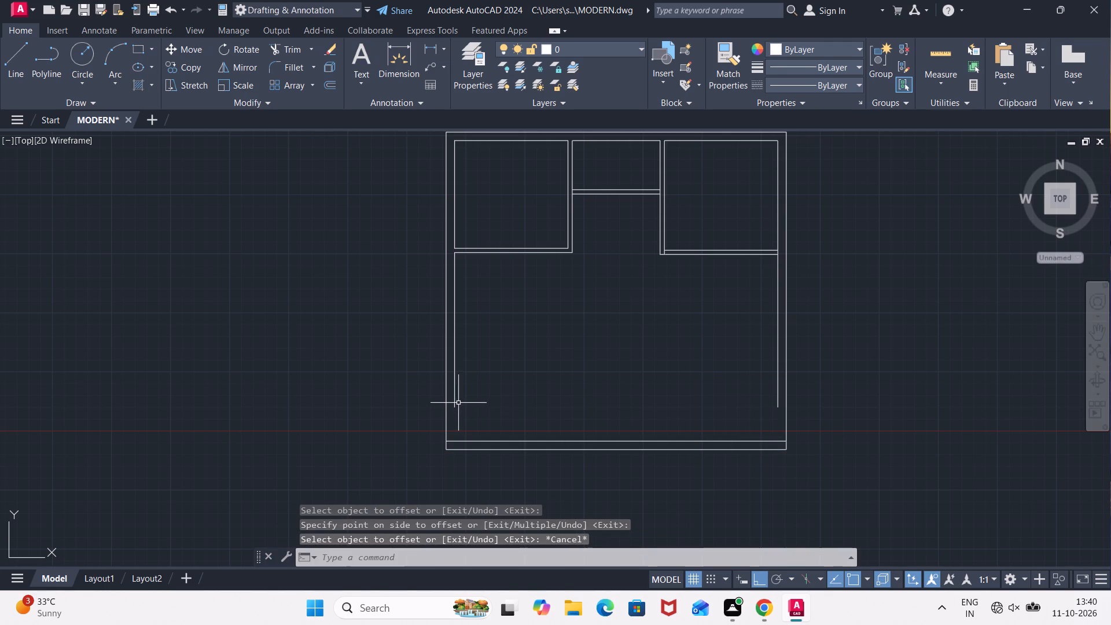
Stretch the left inner wall line's lower end down to the new bottom inner wall line.
click(454, 400)
click(454, 405)
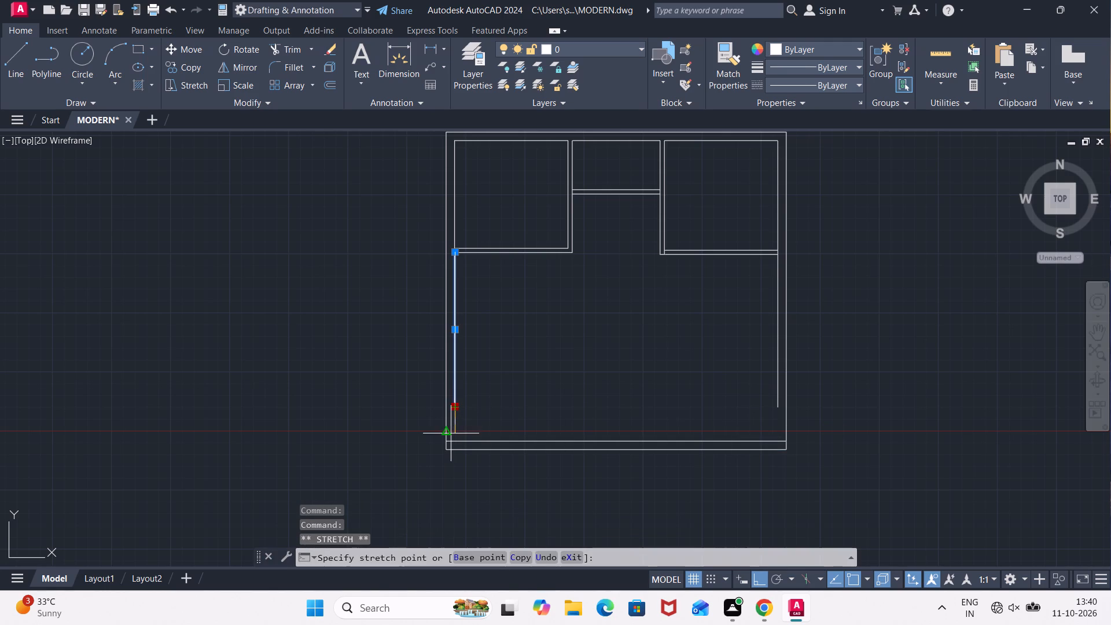
click(451, 441)
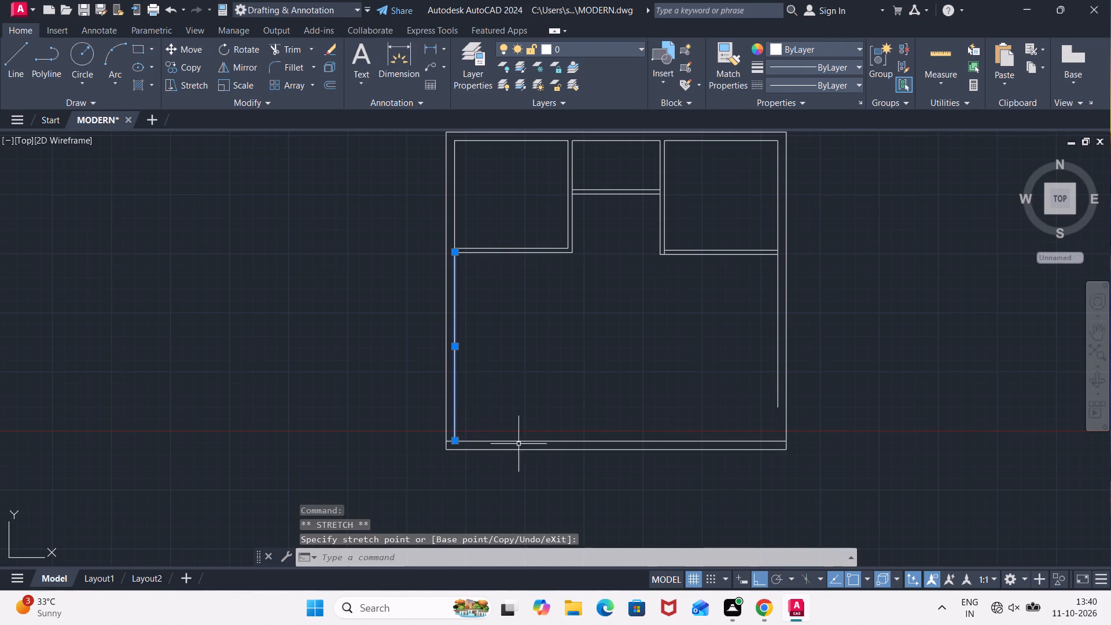
key(Escape)
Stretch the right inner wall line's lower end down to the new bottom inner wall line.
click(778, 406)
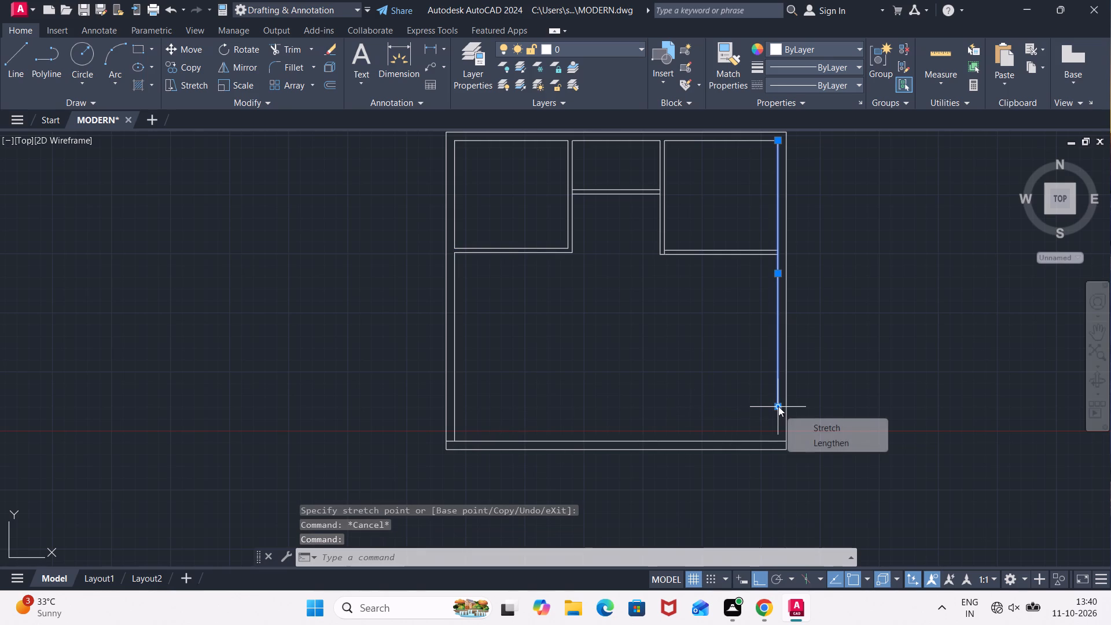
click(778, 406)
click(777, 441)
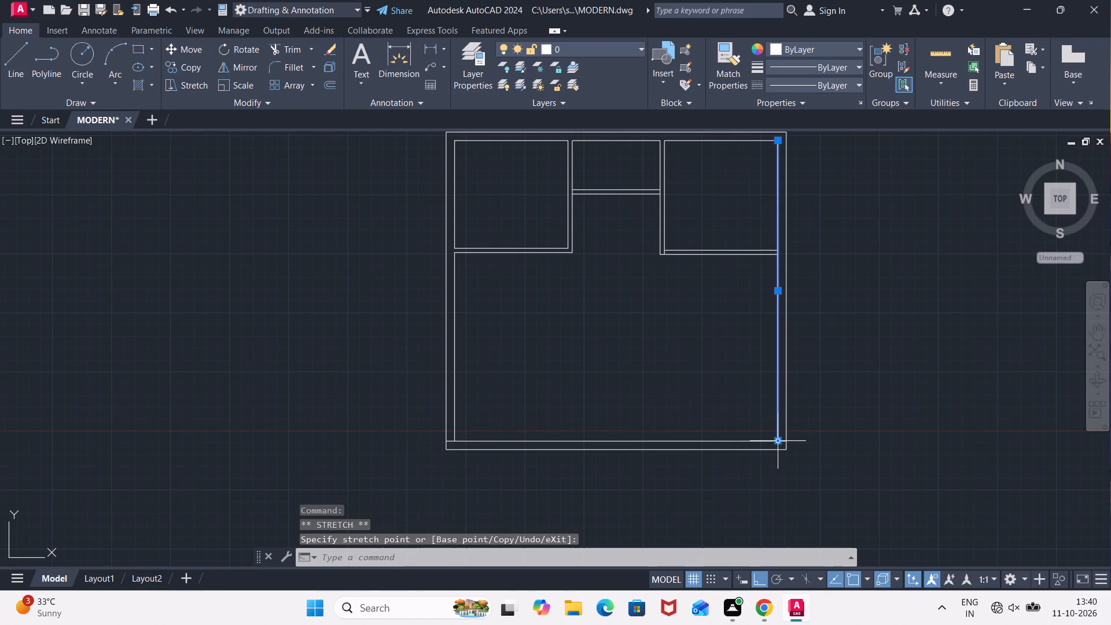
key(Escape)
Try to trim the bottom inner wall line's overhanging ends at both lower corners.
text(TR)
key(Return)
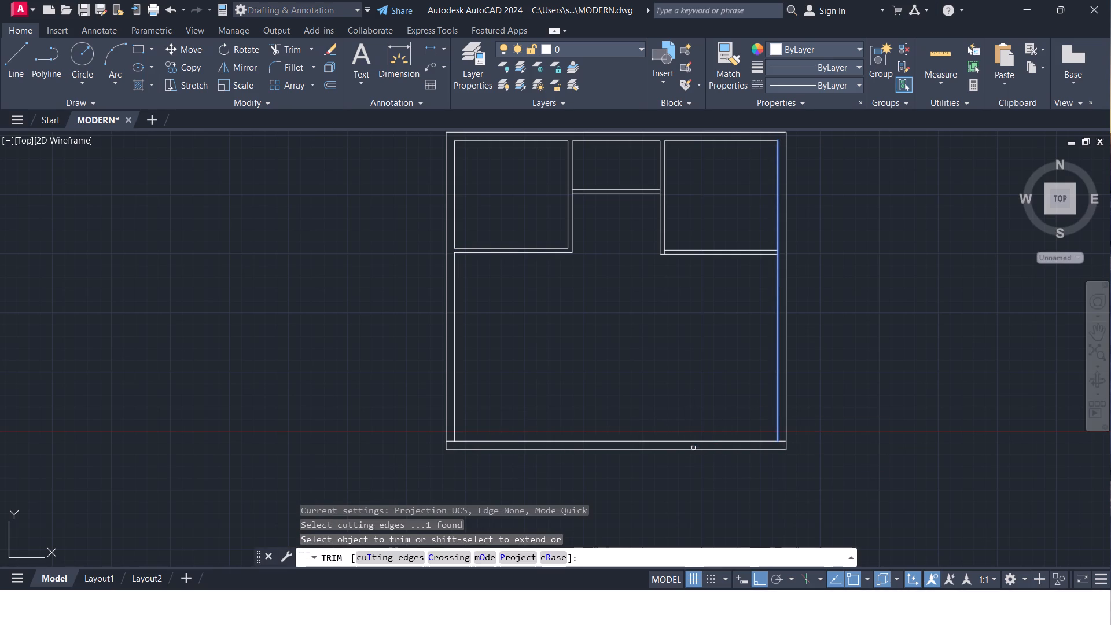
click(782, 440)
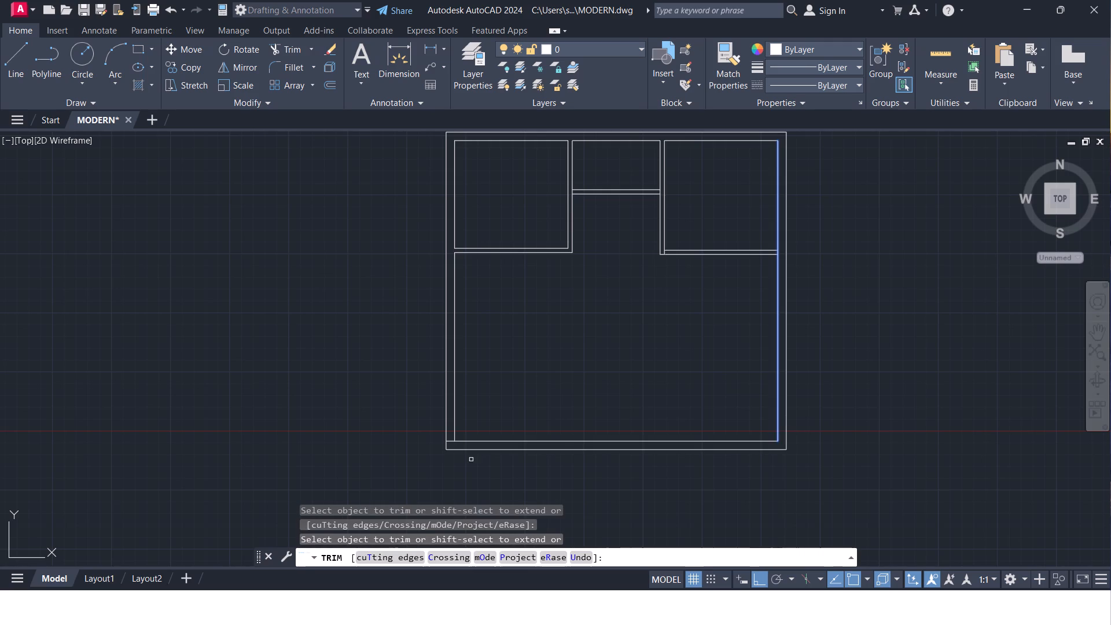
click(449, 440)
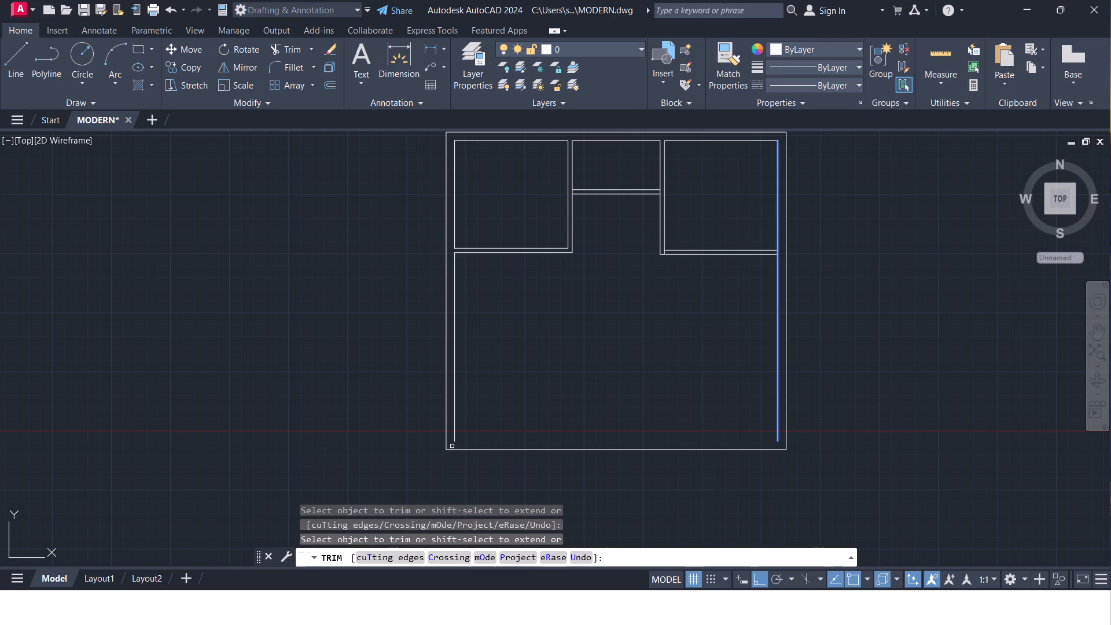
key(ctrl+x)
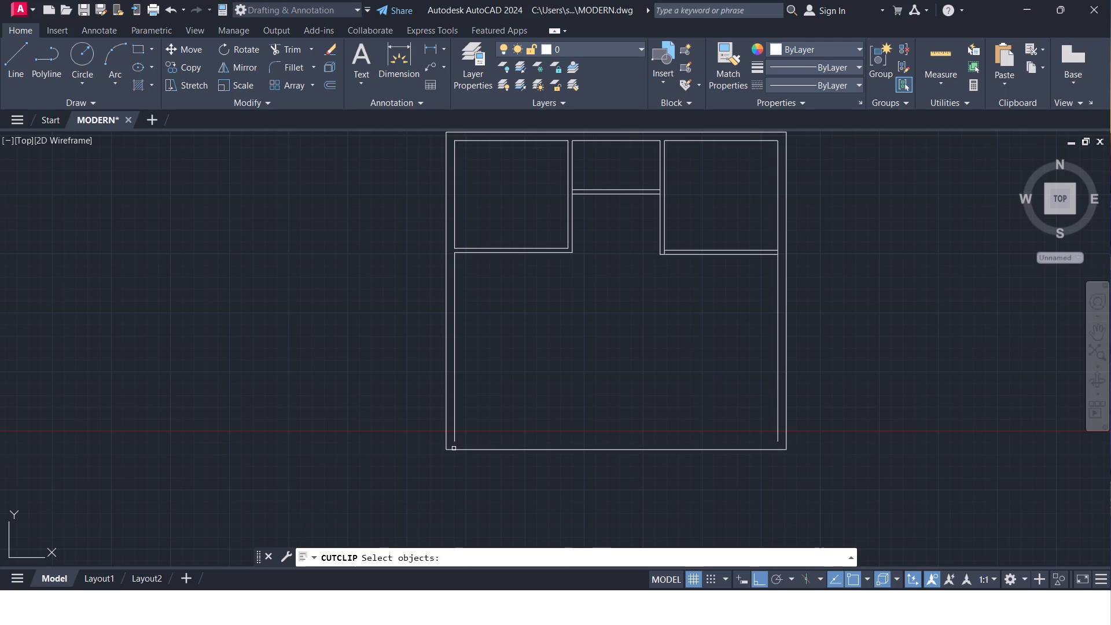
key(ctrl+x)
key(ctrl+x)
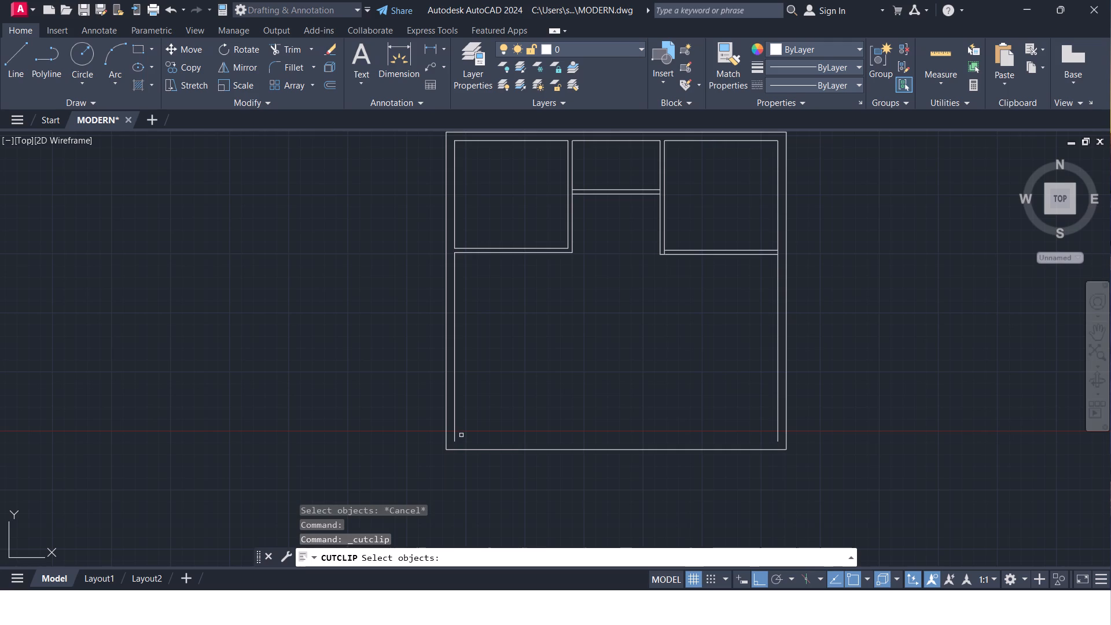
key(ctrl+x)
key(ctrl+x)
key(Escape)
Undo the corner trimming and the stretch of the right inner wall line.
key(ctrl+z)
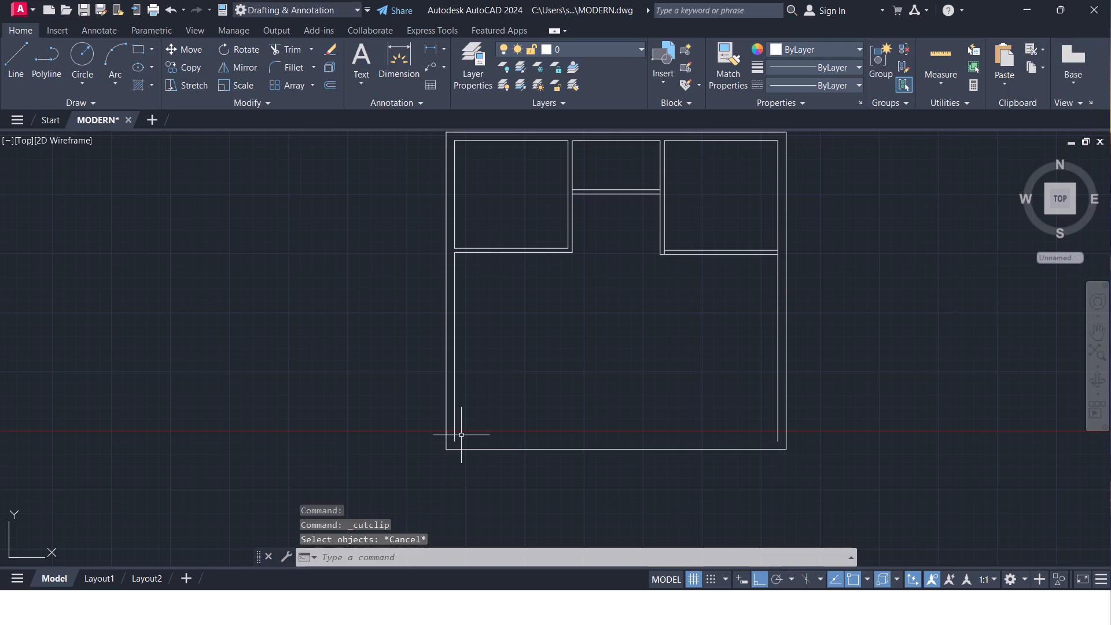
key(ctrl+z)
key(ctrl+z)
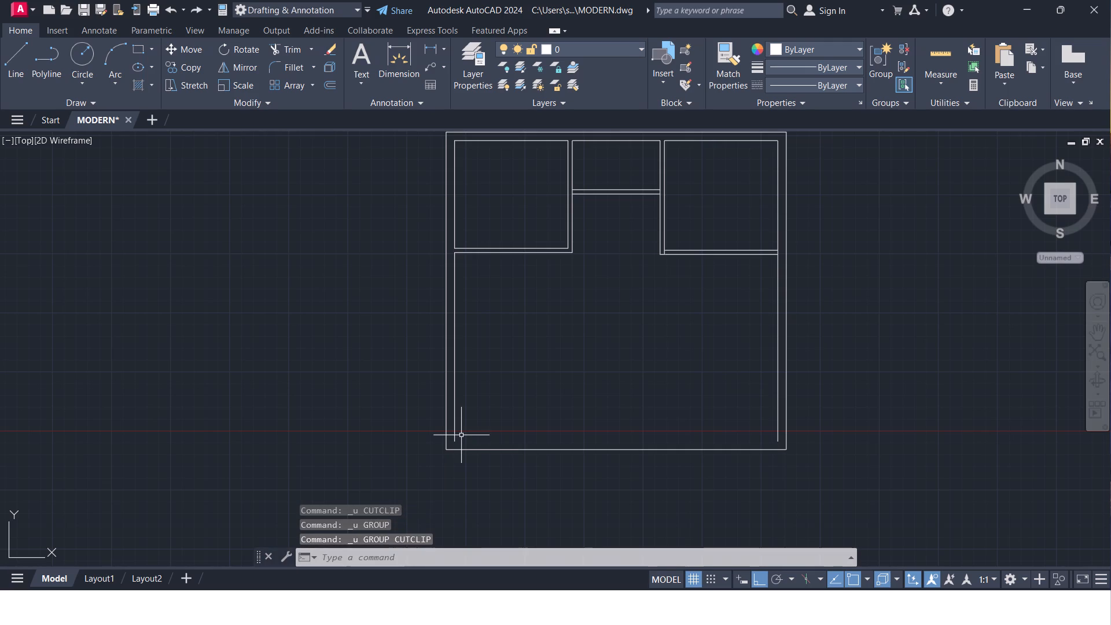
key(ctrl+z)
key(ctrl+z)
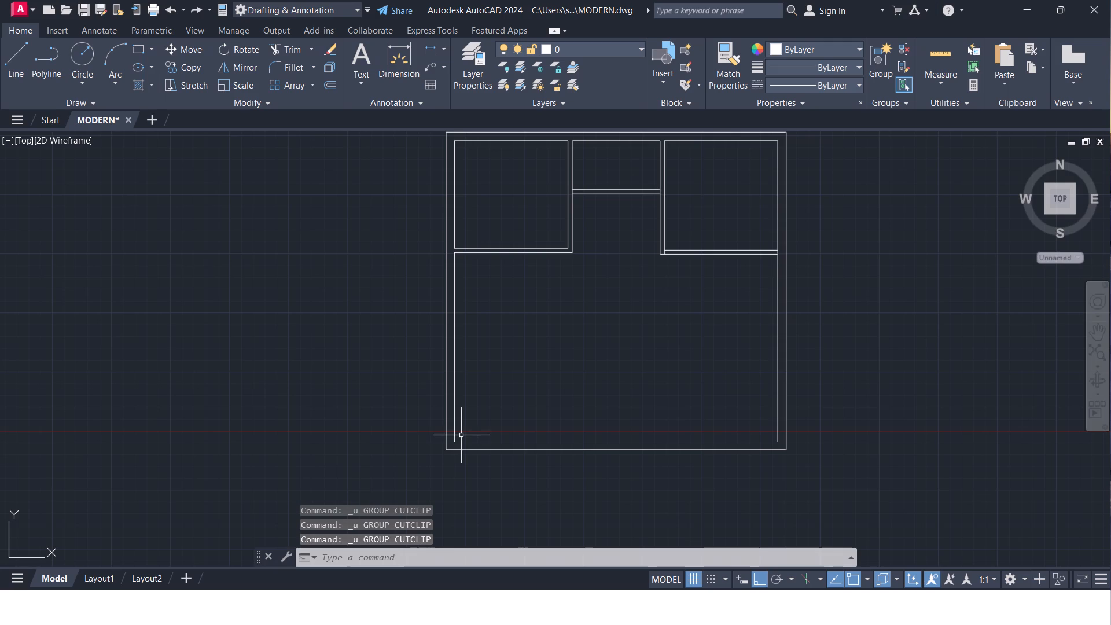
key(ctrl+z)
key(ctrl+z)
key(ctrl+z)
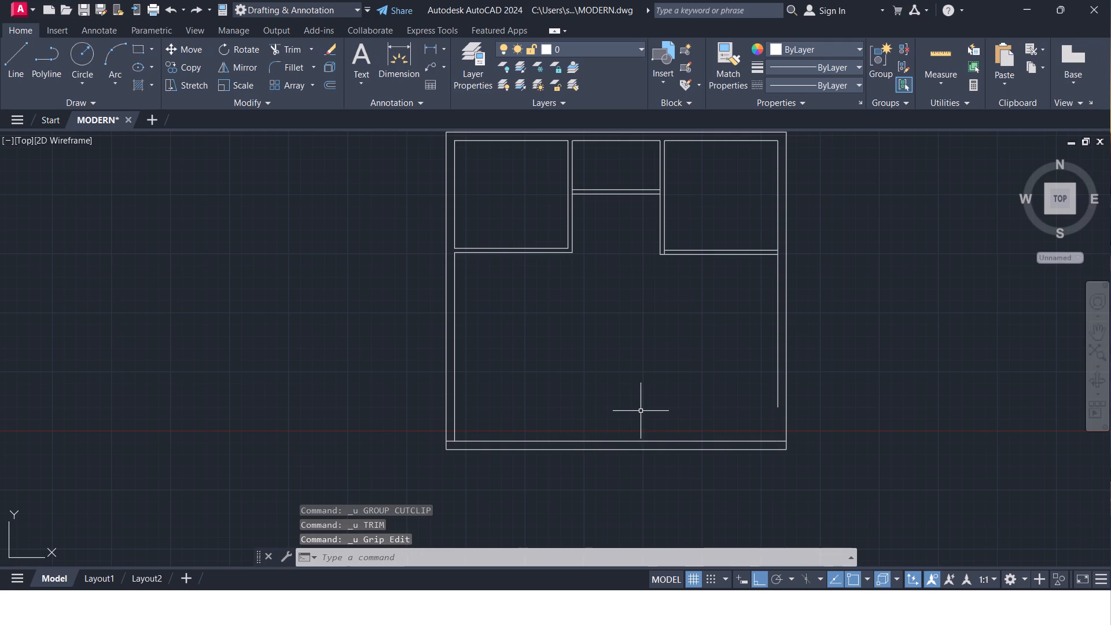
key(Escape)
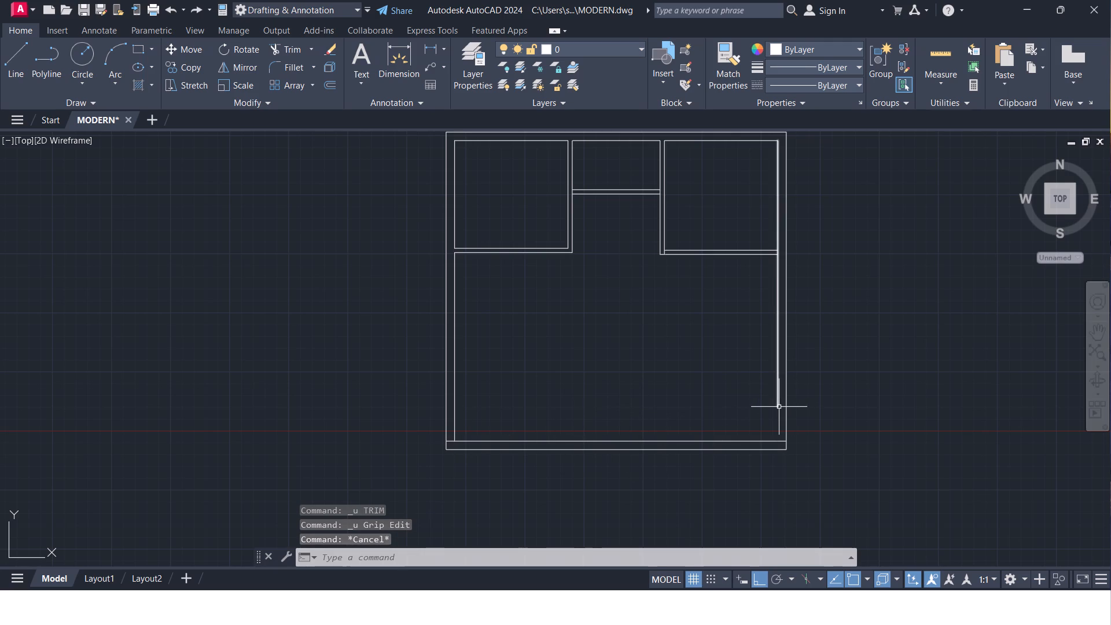
Stretch the right inner wall line's lower end down to the bottom inner wall line.
click(779, 407)
click(779, 407)
click(777, 441)
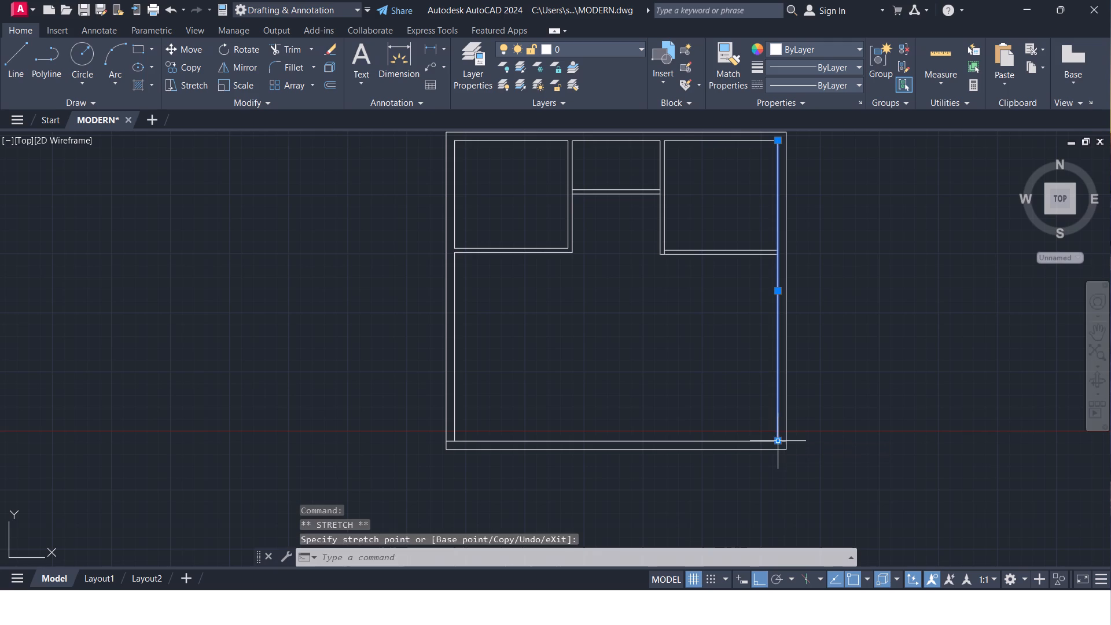
key(Escape)
key(Escape)
Trim the bottom inner wall line's overhanging ends between the inner and outer walls at both lower corners.
scroll(586, 413, up, 1)
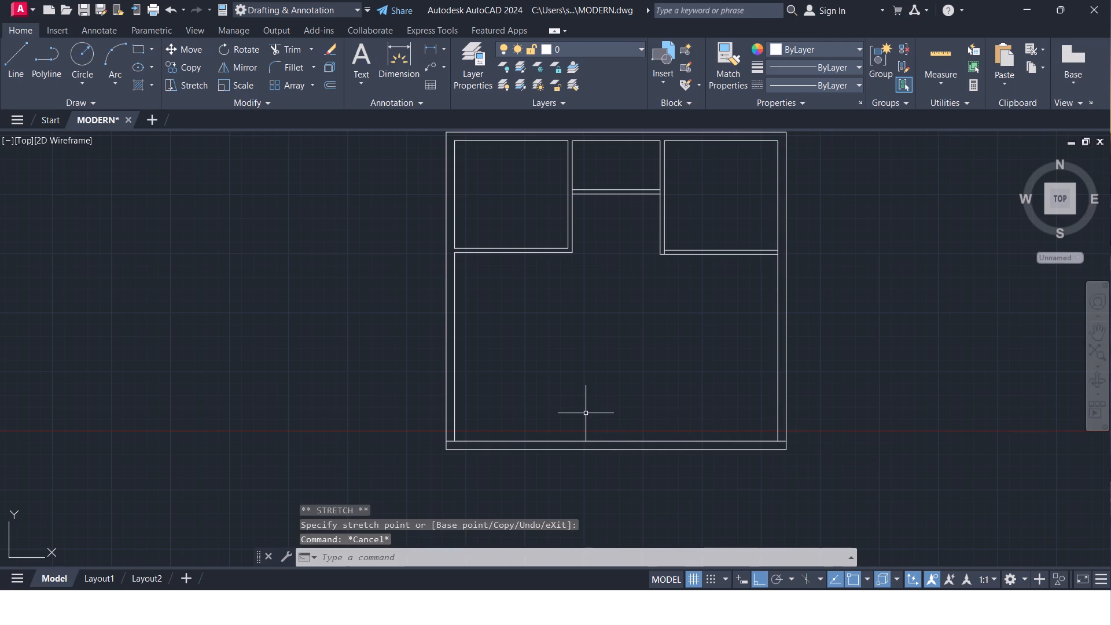
text(TR)
key(Return)
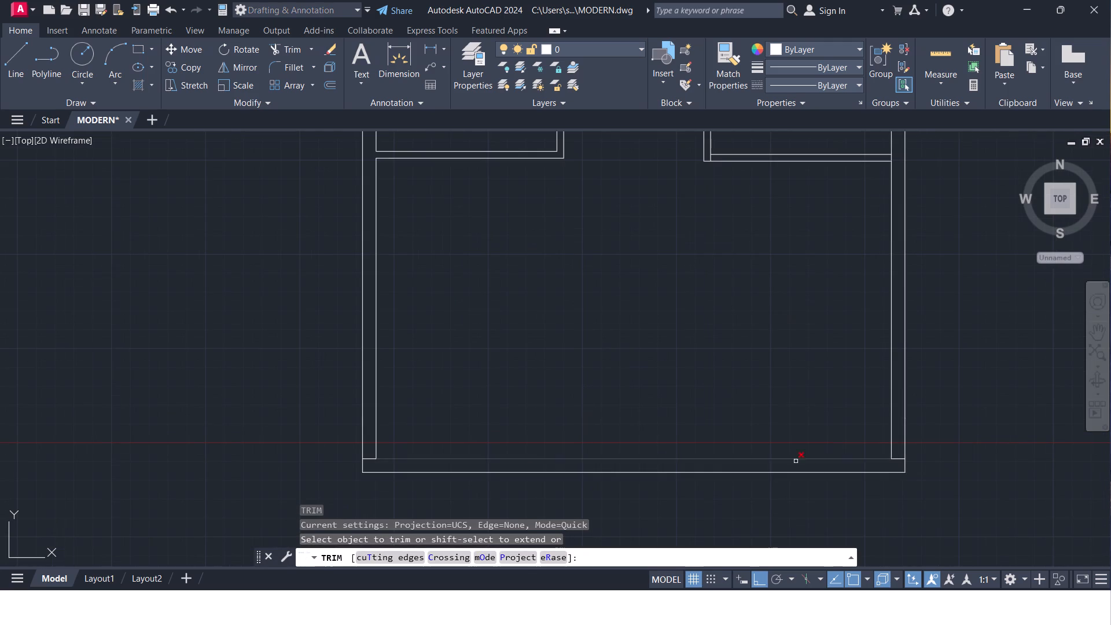
click(897, 459)
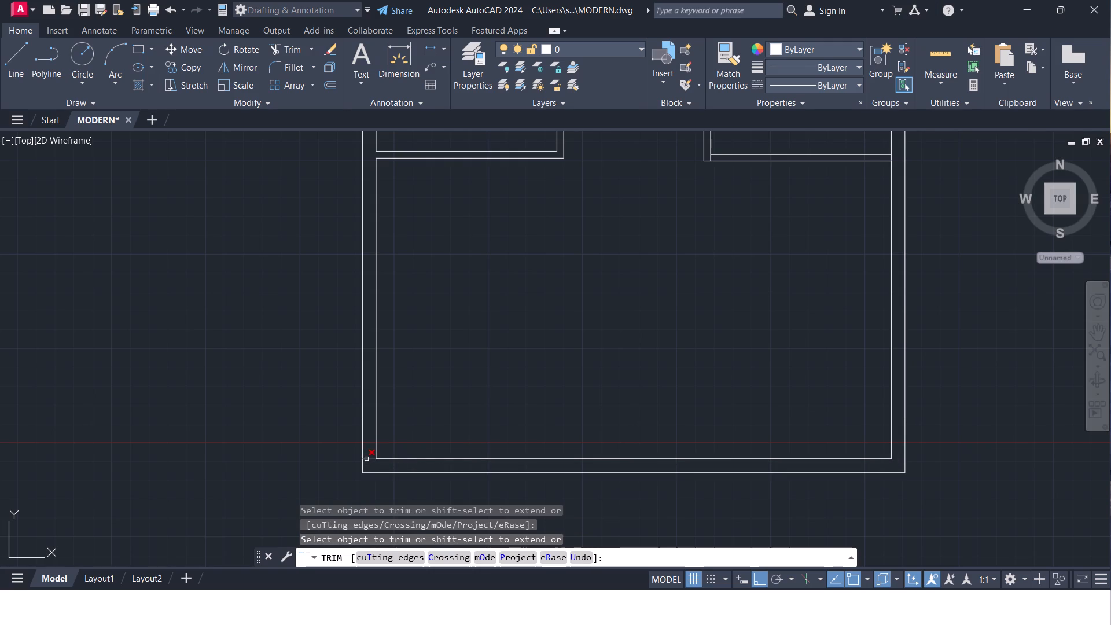
click(366, 459)
key(Escape)
scroll(627, 497, down, 1)
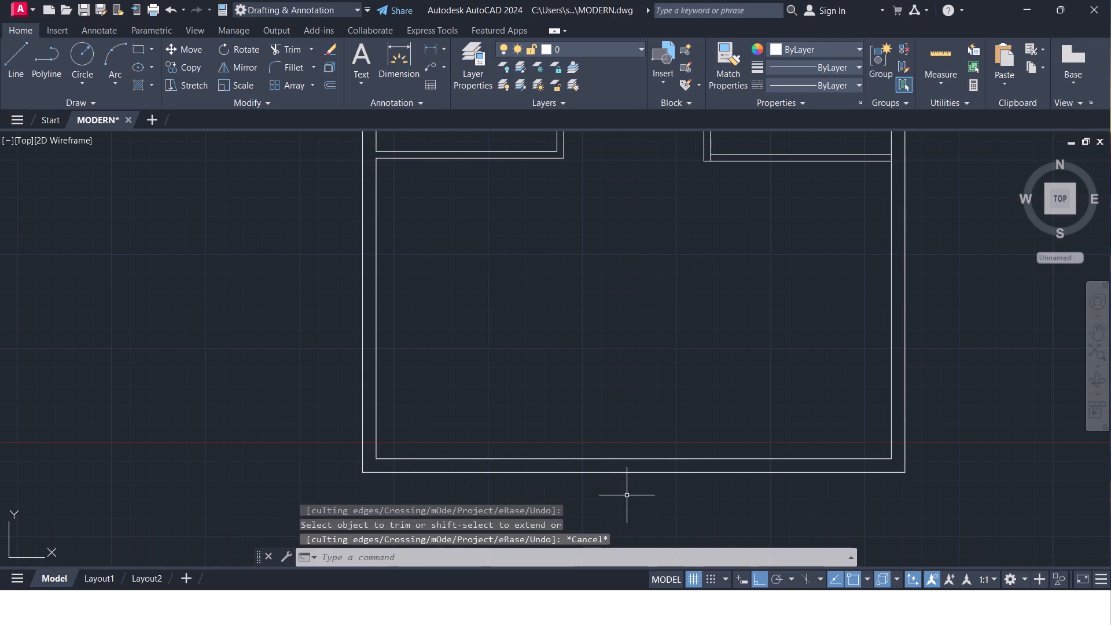
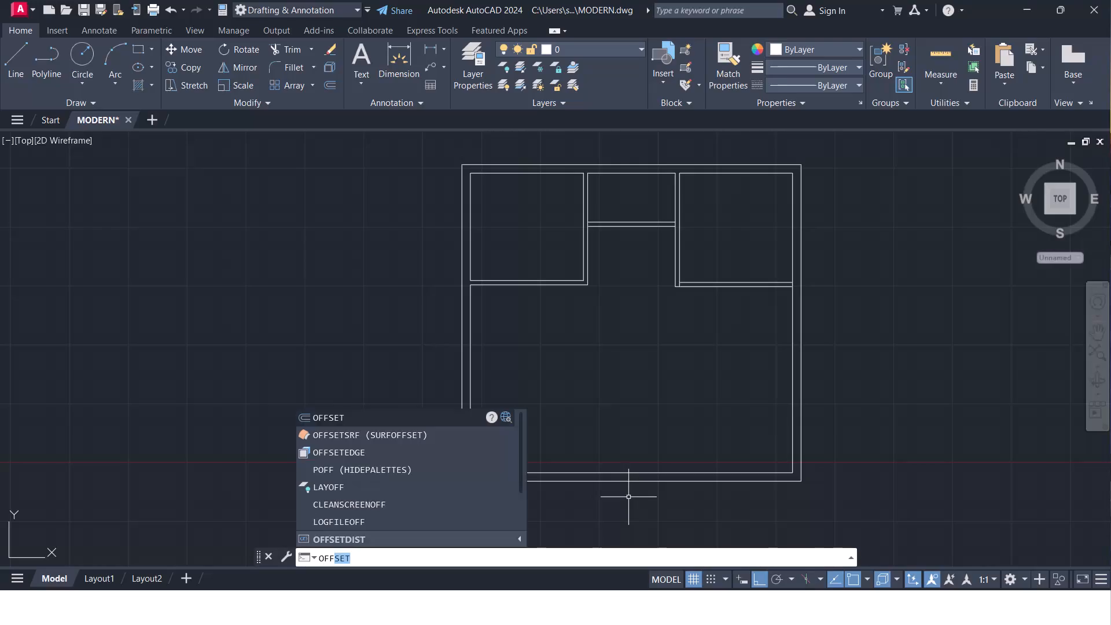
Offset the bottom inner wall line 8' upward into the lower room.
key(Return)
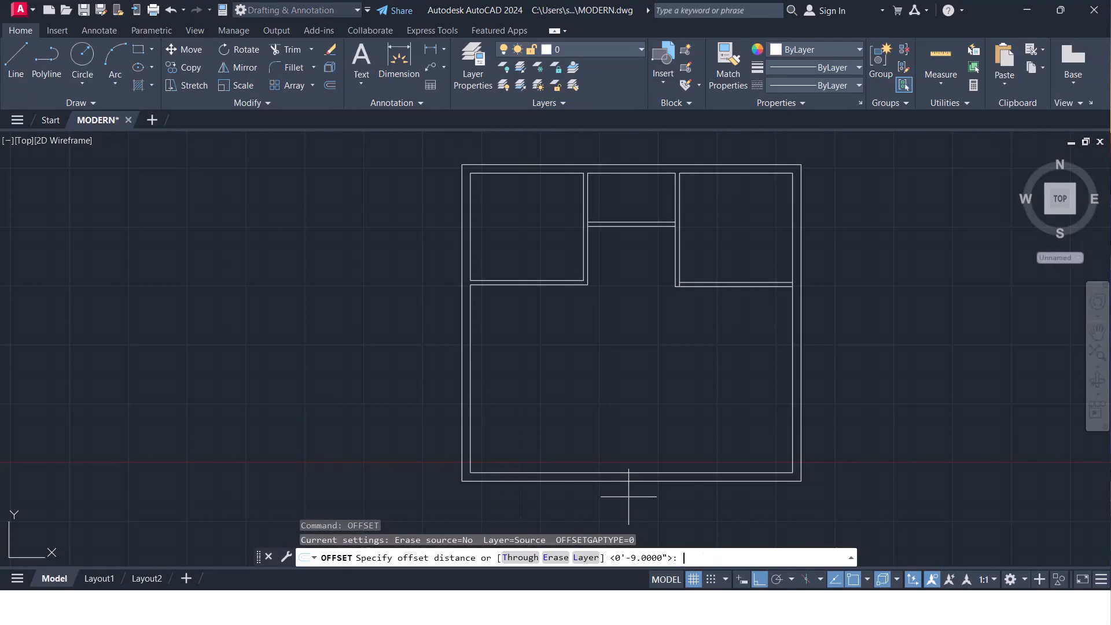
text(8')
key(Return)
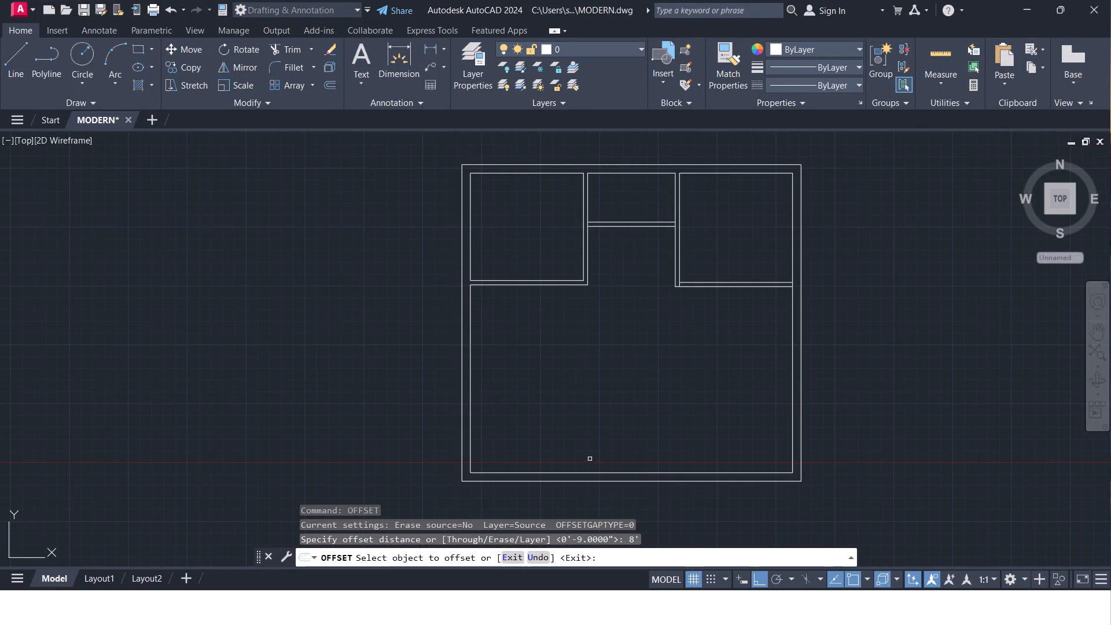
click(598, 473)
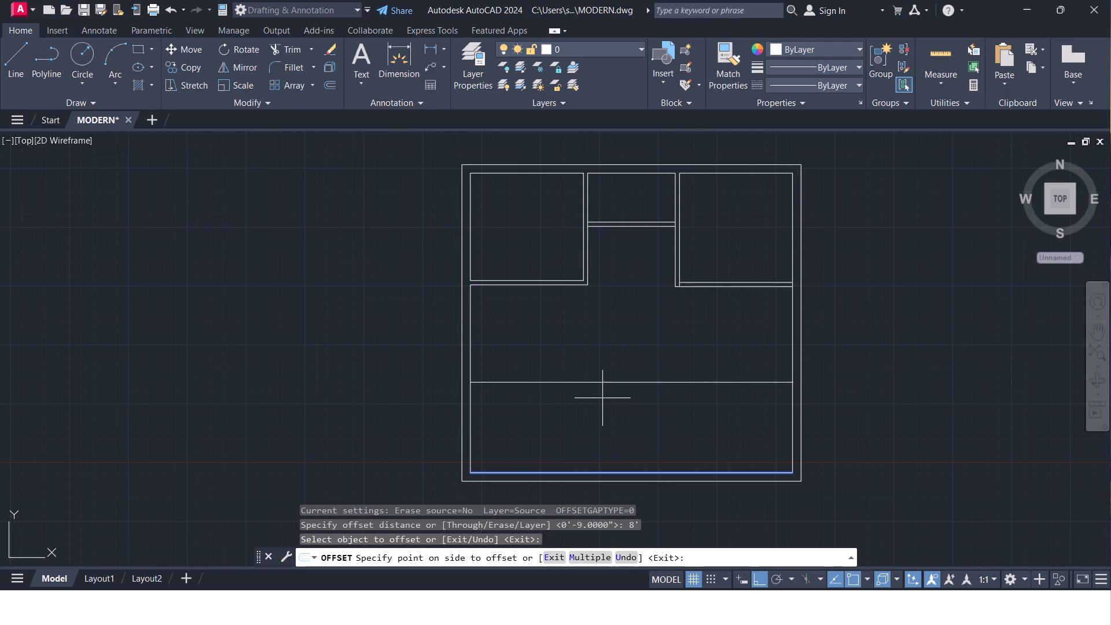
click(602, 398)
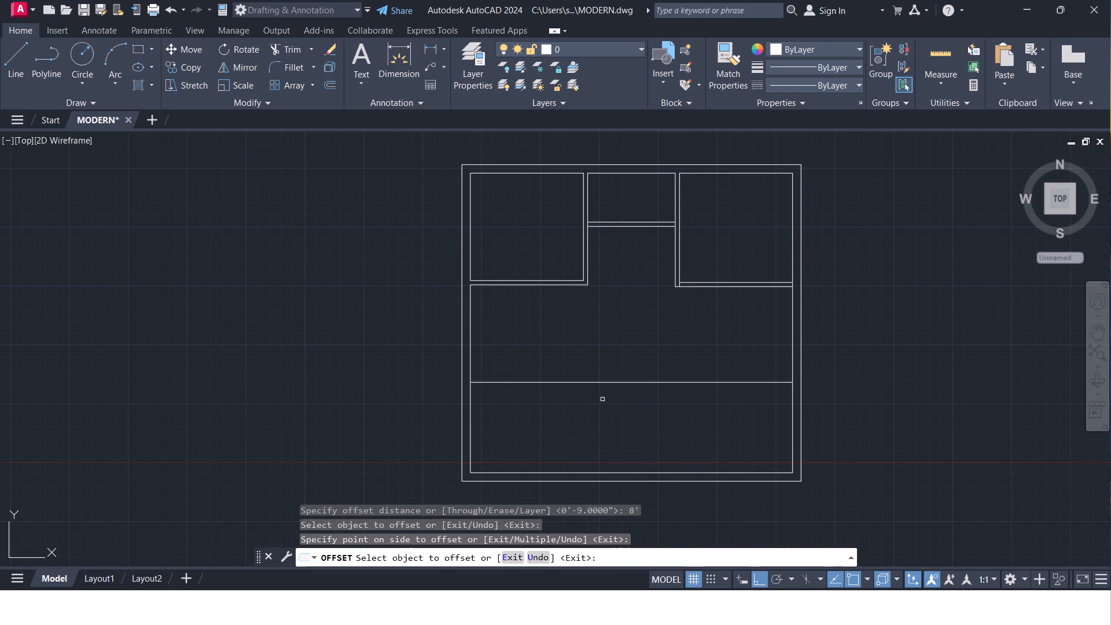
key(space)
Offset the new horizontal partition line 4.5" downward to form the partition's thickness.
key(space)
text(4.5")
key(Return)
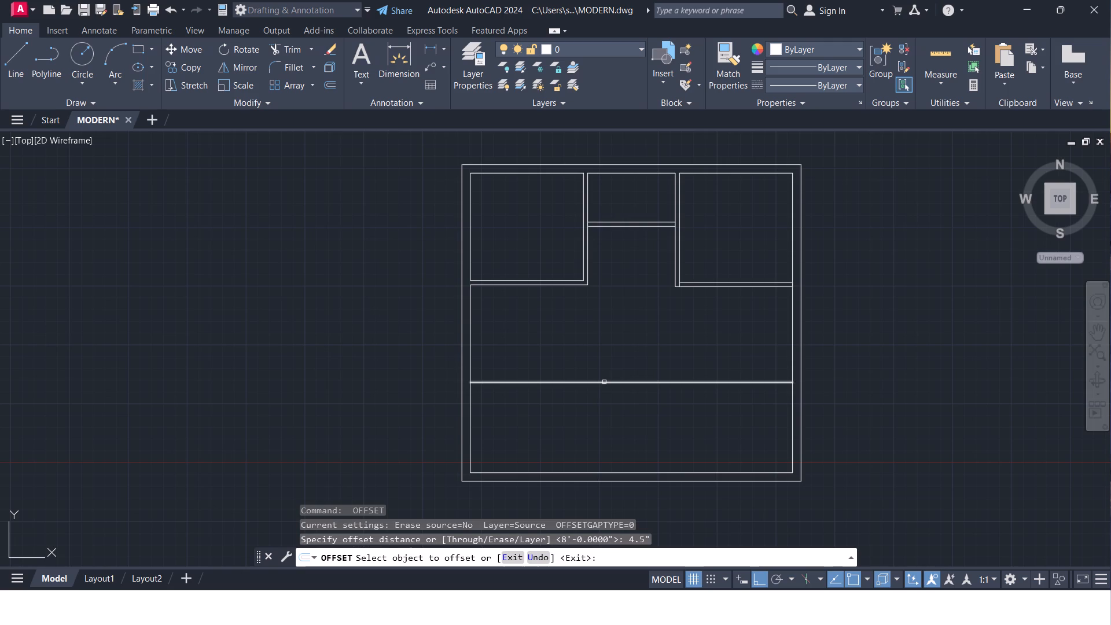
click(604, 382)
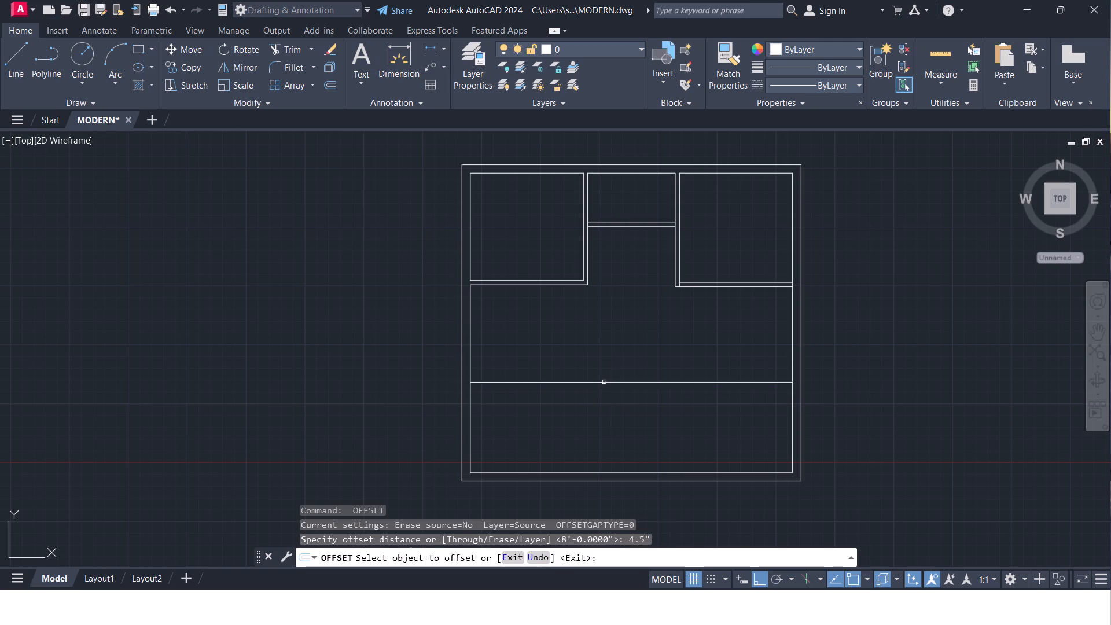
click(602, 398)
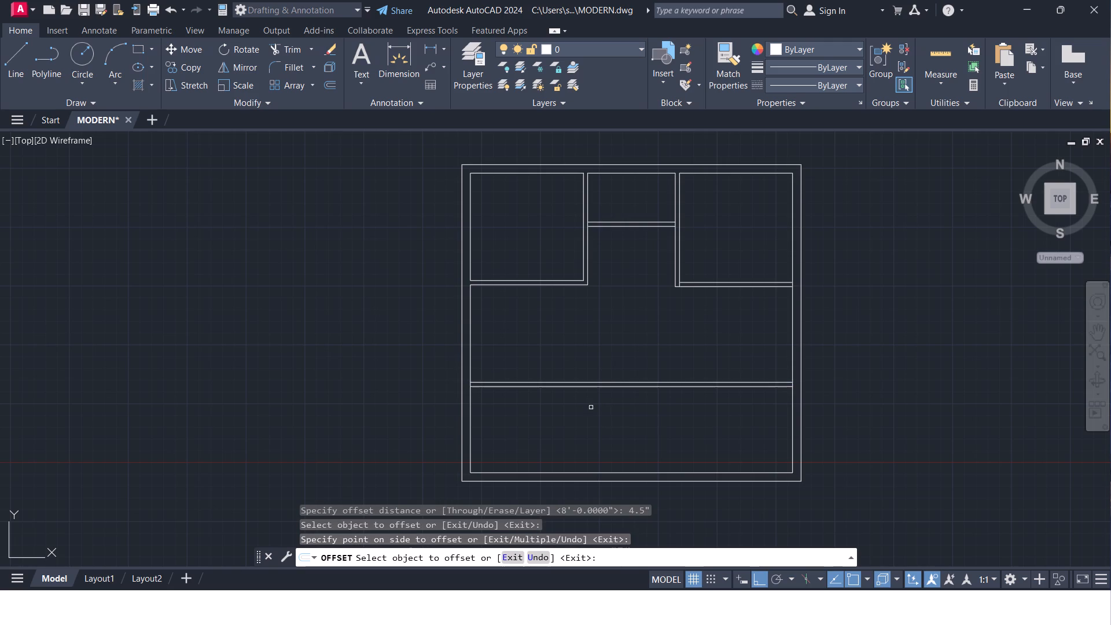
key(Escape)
Trim the short piece of the left inner wall line between the two horizontal partition lines.
text(TR)
key(Return)
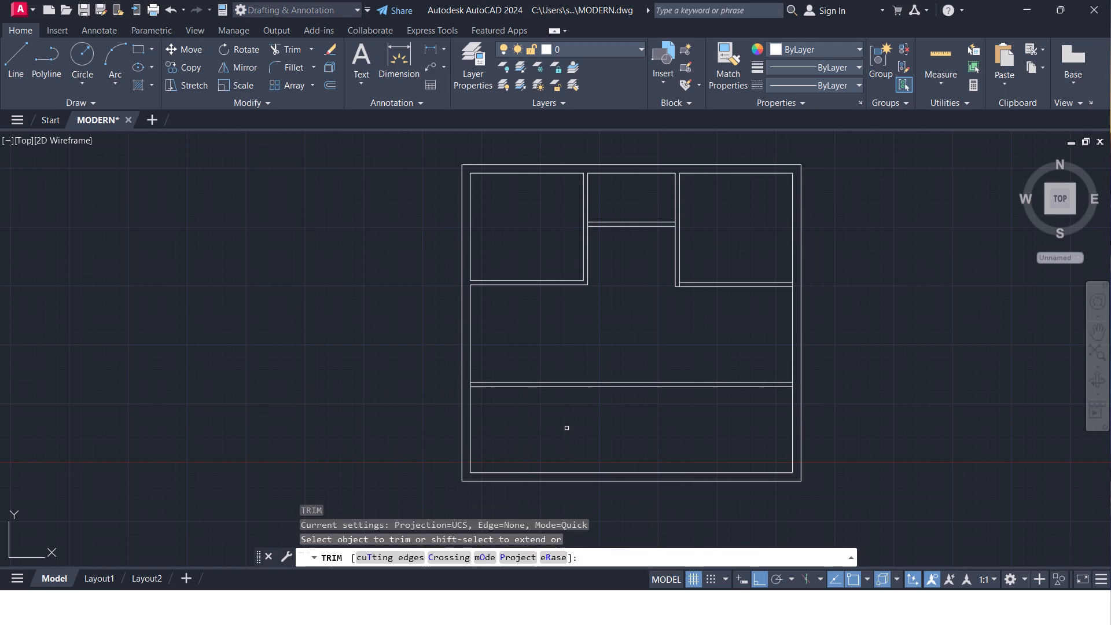
scroll(493, 391, up, 2)
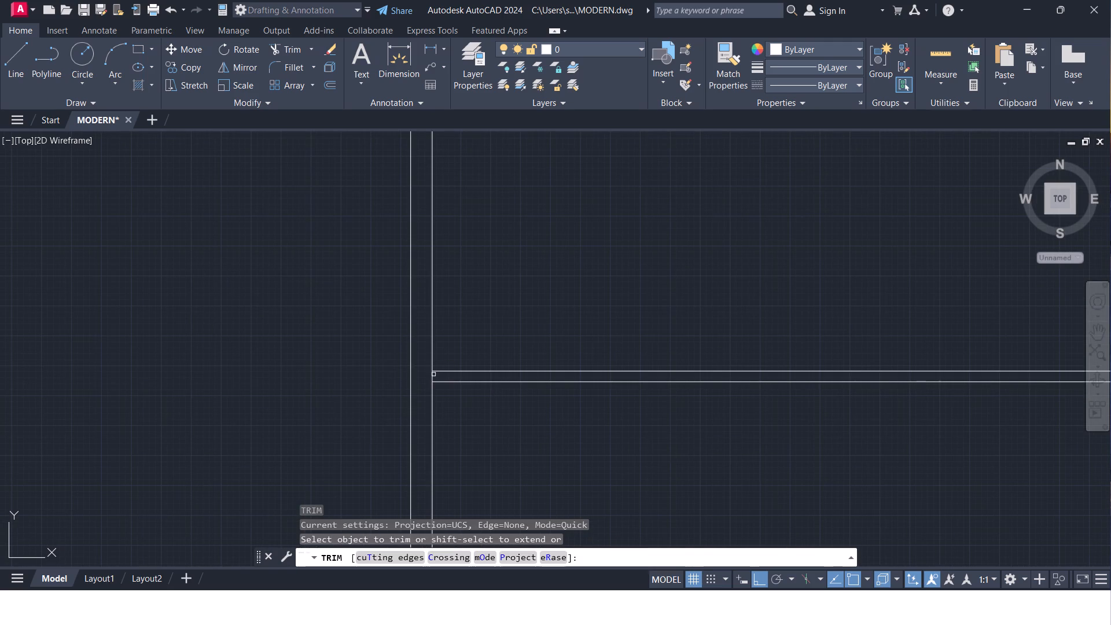
click(432, 374)
scroll(528, 453, down, 2)
middle_drag(560, 452, 542, 392)
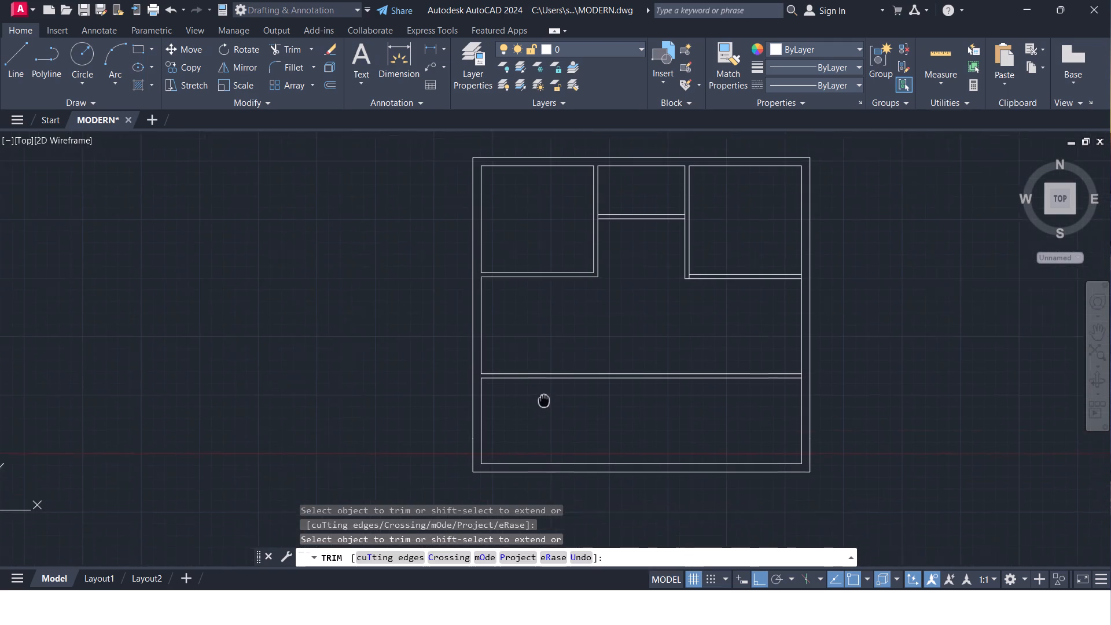
middle_drag(542, 392, 537, 363)
key(Escape)
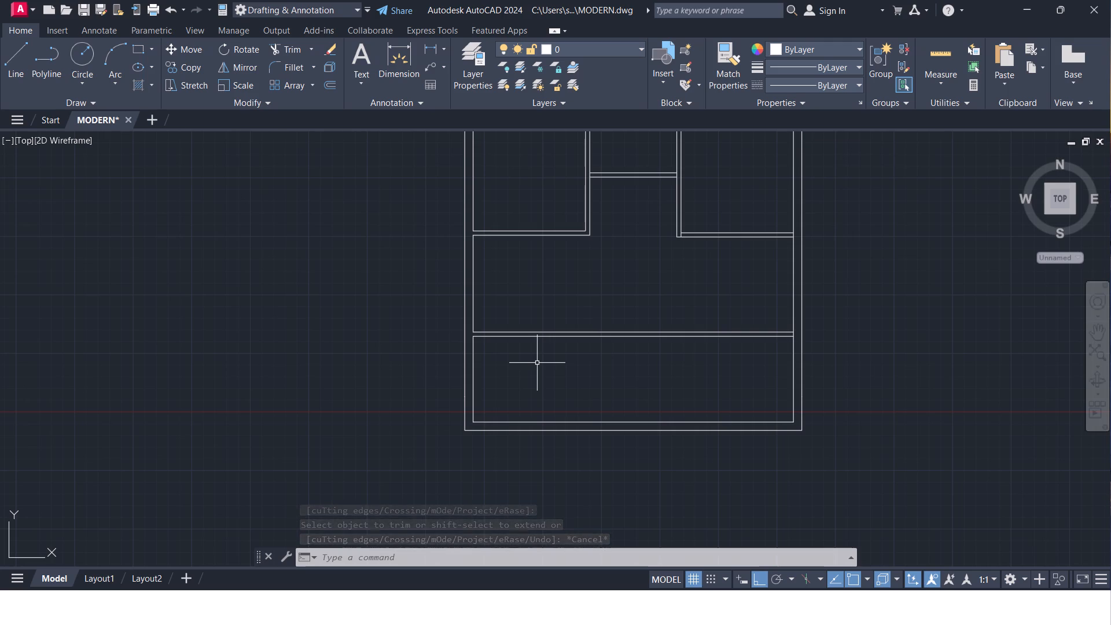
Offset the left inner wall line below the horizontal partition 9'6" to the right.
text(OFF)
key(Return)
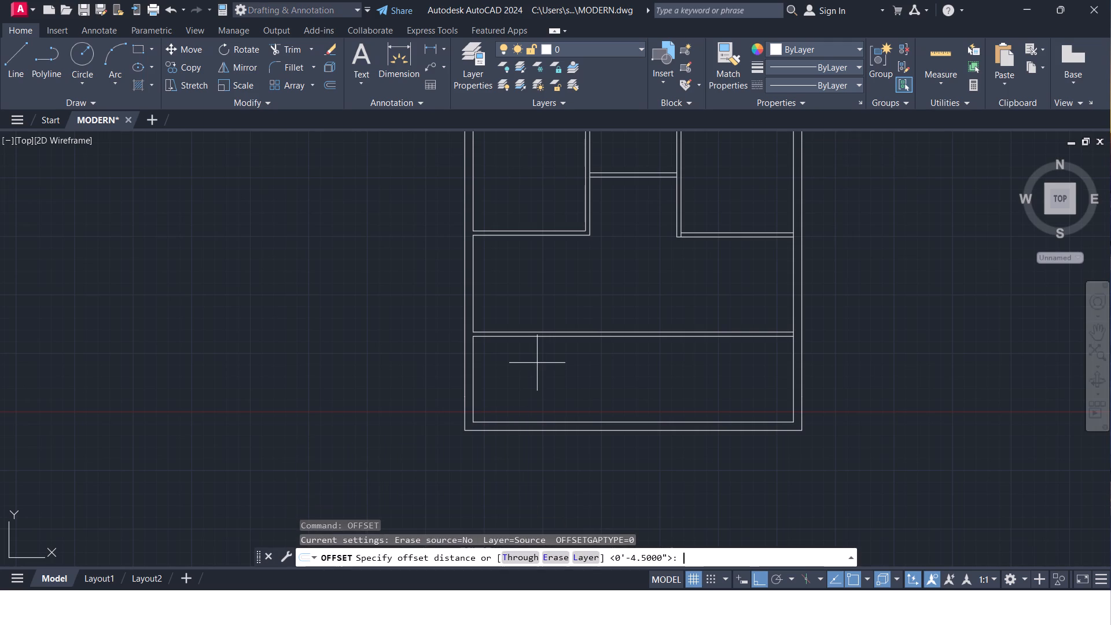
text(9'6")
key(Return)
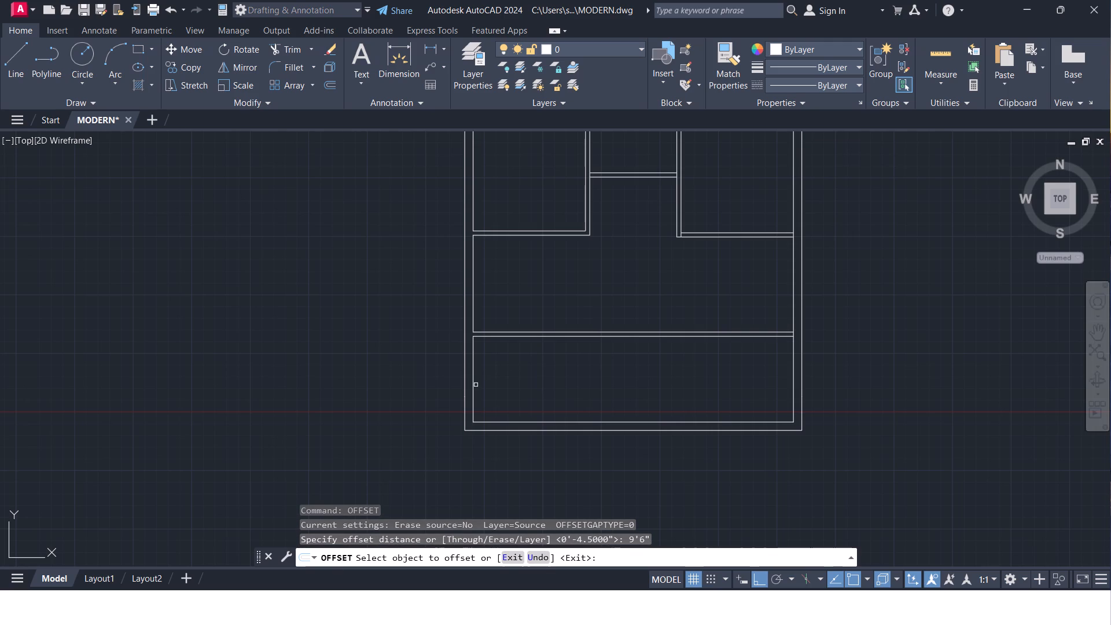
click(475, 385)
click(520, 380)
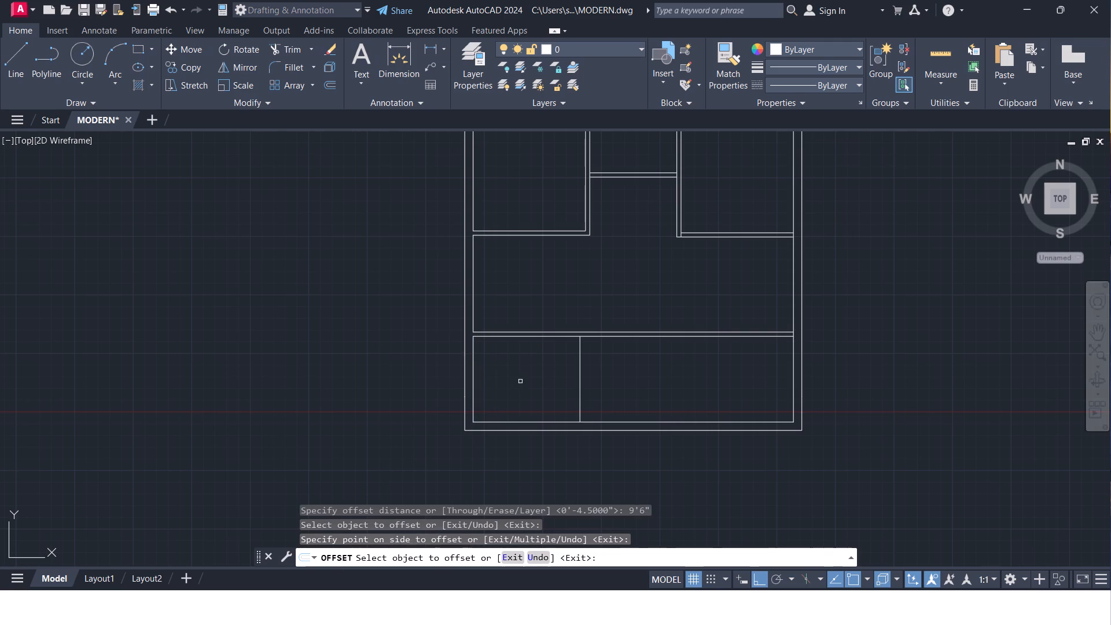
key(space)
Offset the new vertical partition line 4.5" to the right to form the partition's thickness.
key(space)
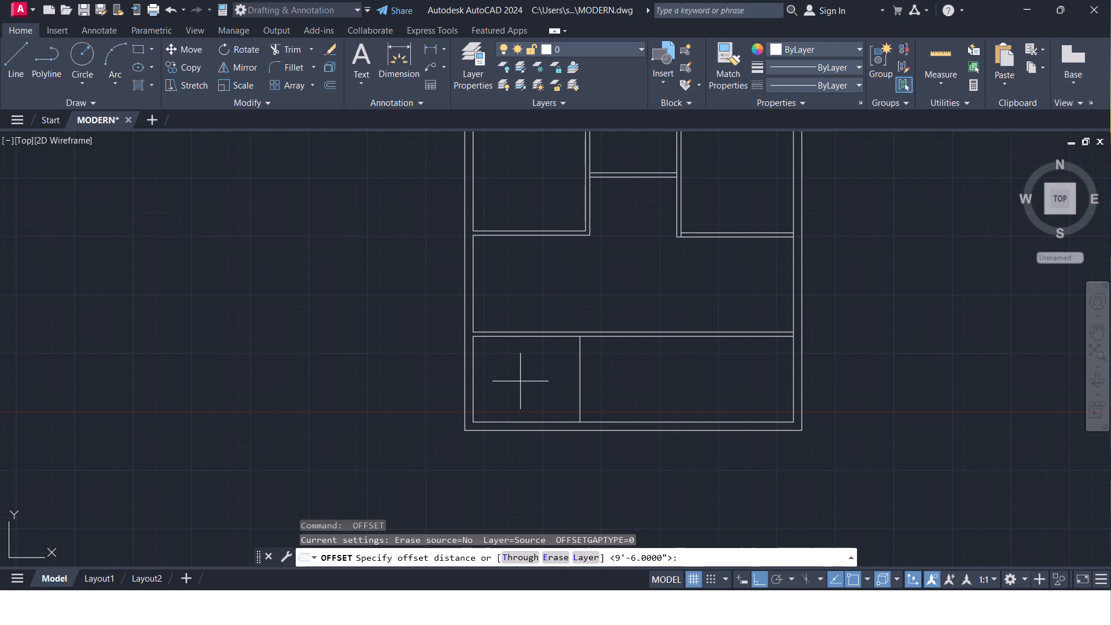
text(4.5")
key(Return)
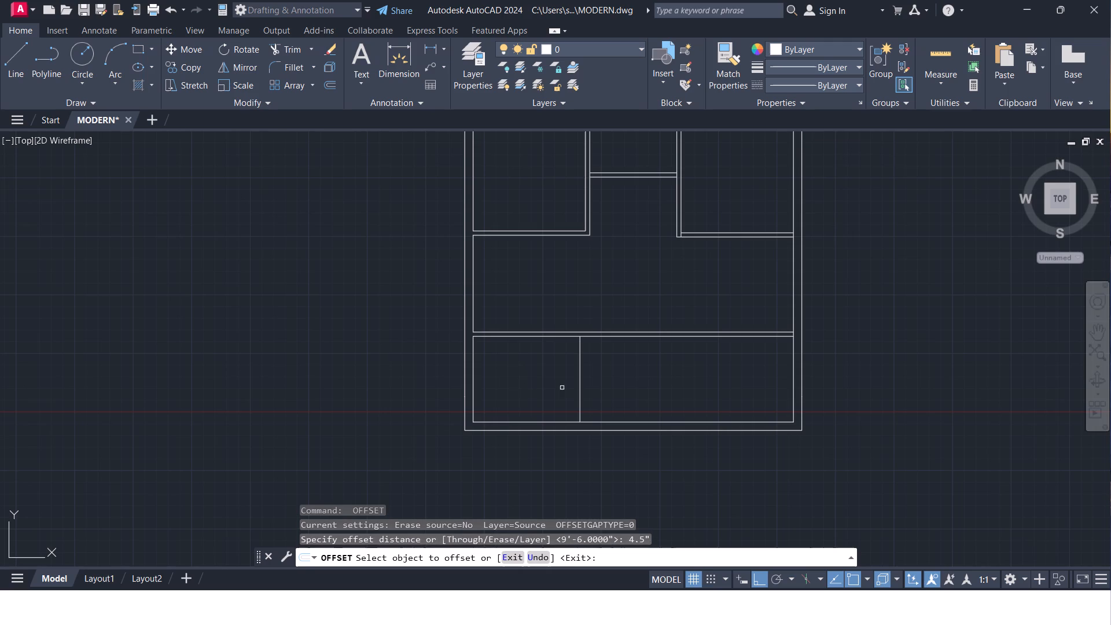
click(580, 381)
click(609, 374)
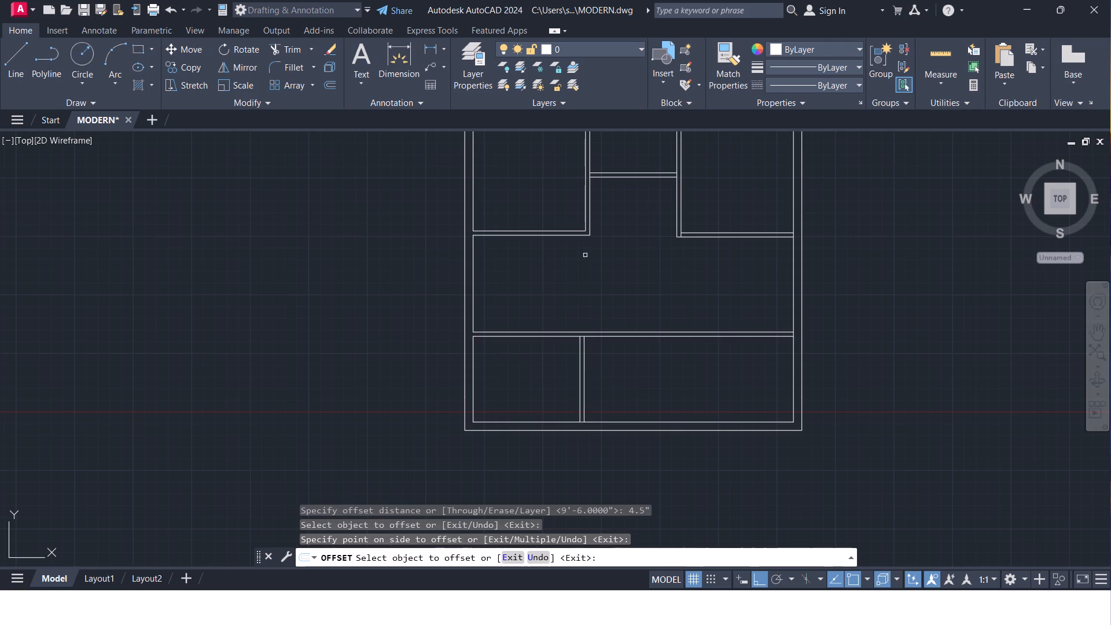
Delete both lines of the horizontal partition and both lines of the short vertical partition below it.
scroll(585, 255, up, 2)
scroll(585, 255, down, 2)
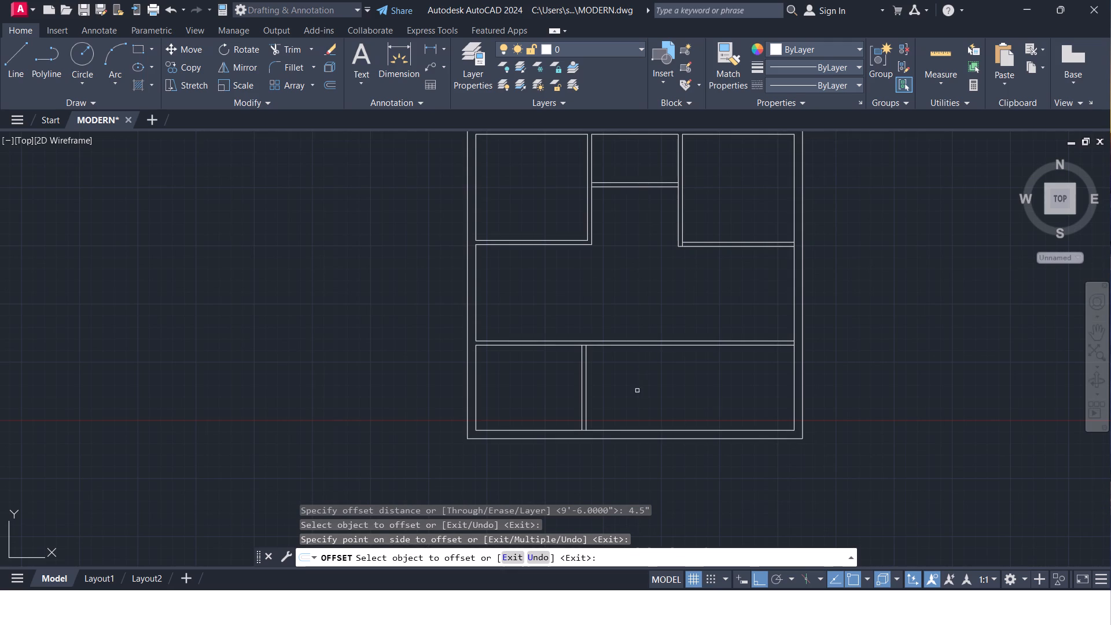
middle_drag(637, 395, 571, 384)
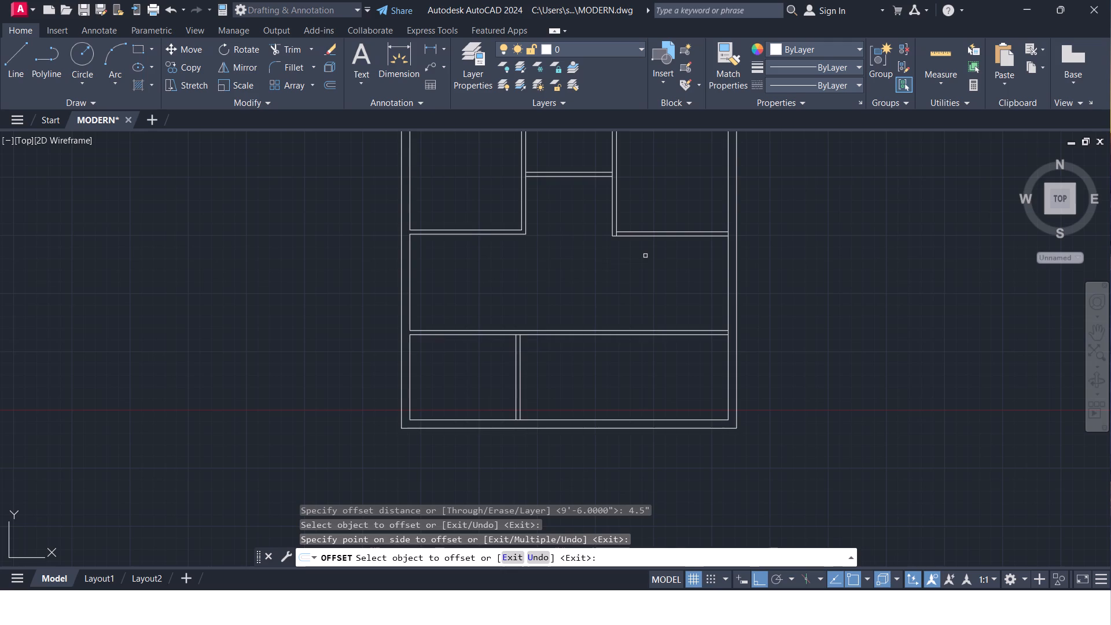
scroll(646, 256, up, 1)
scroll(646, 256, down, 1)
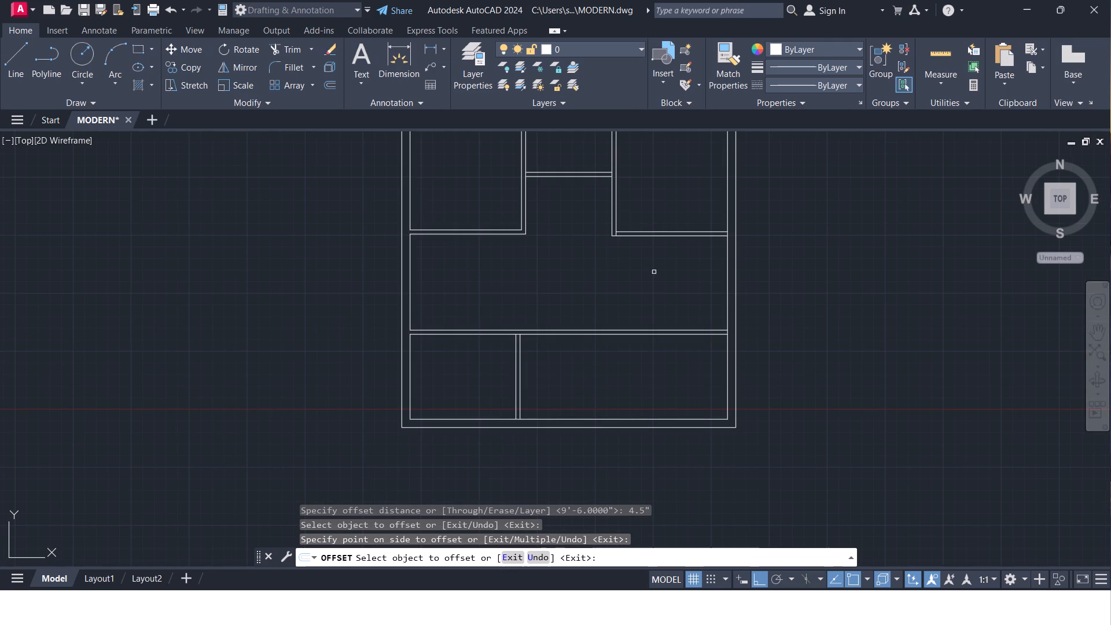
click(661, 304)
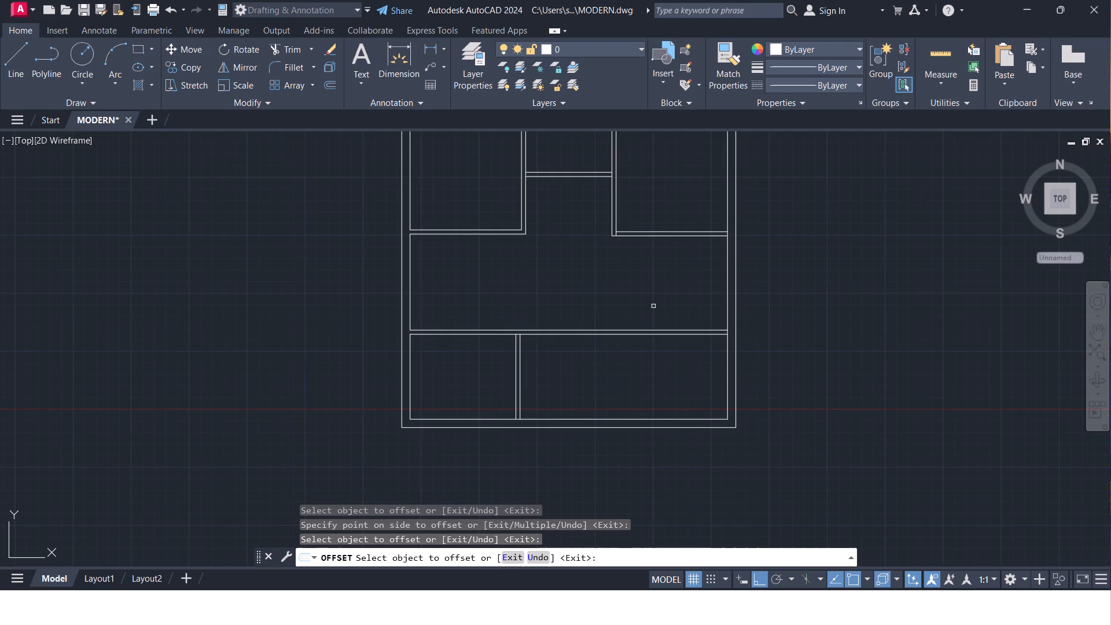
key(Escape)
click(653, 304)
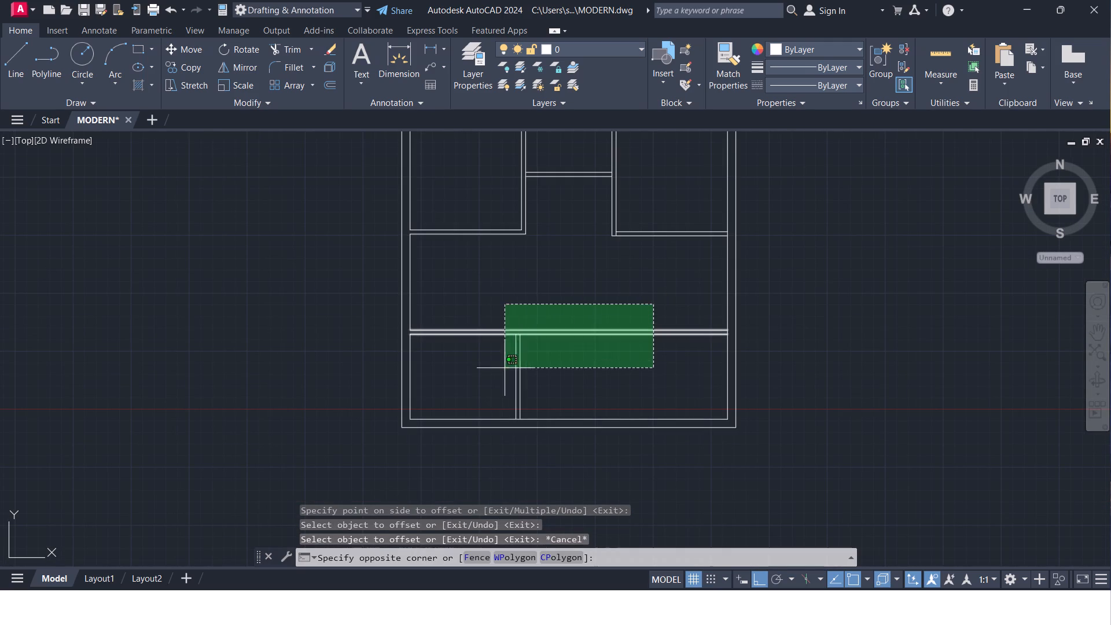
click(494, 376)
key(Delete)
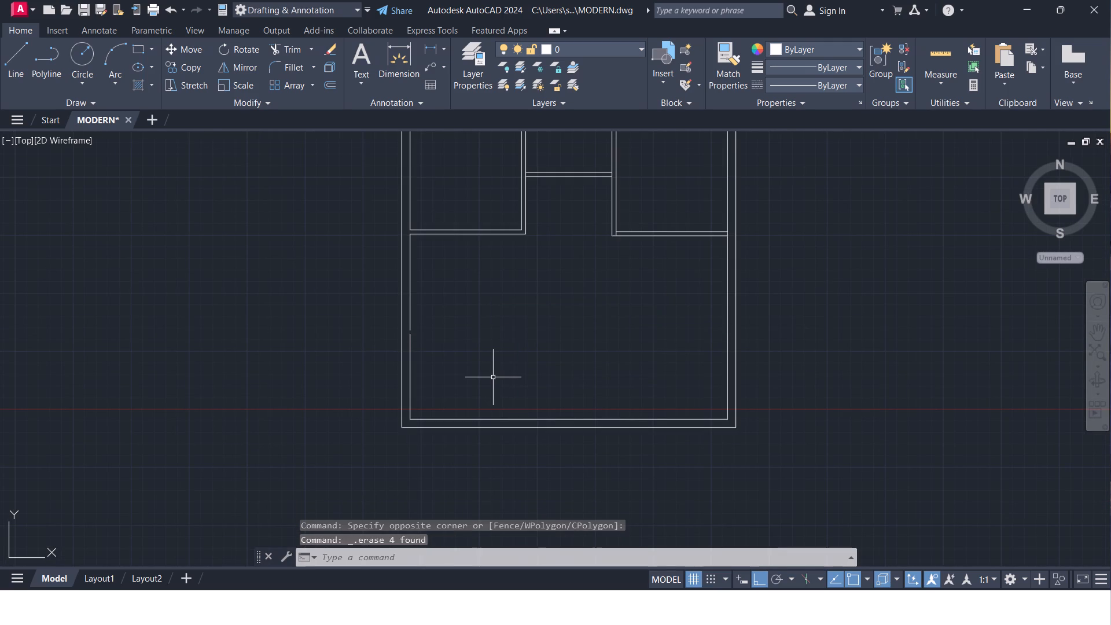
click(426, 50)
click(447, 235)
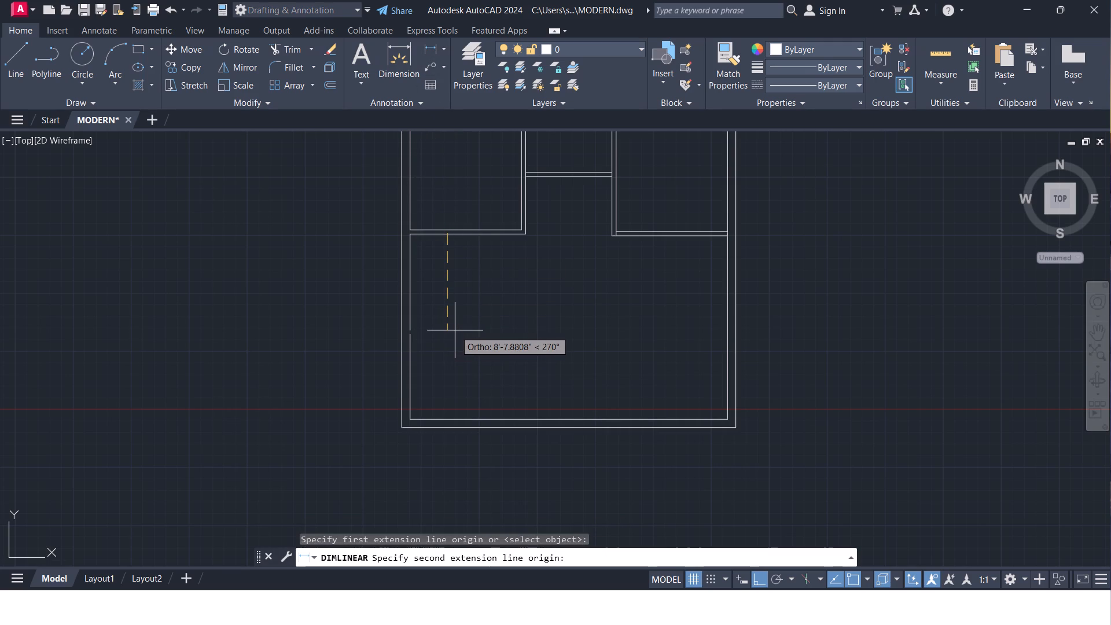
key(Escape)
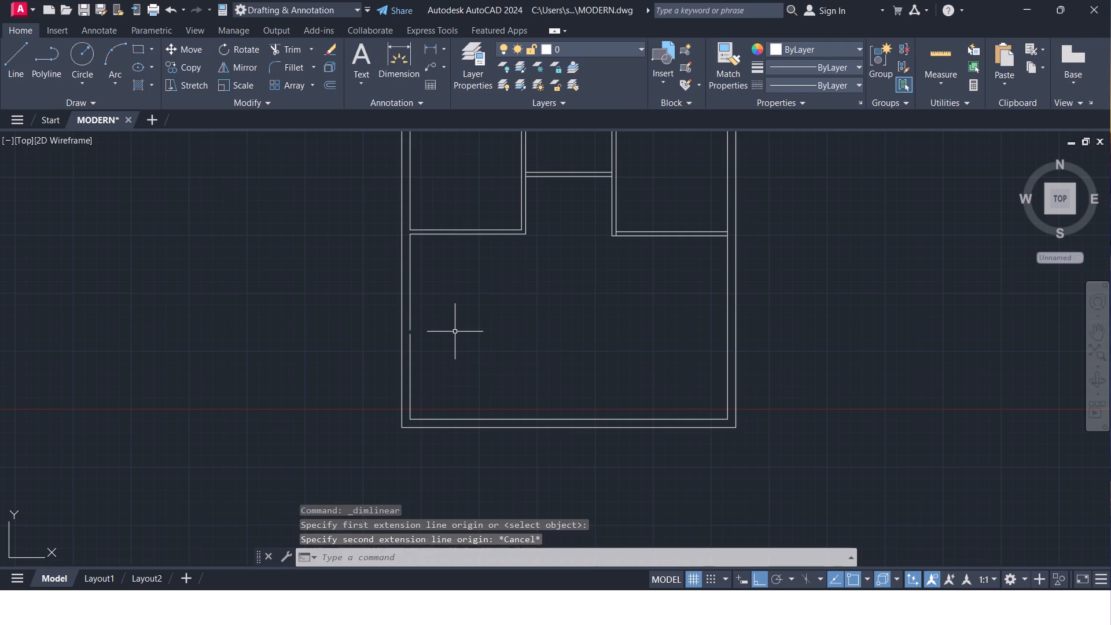
Stretch the right end of the lower wall line under the upper-left room across to the right inner wall line.
scroll(455, 332, up, 1)
click(563, 177)
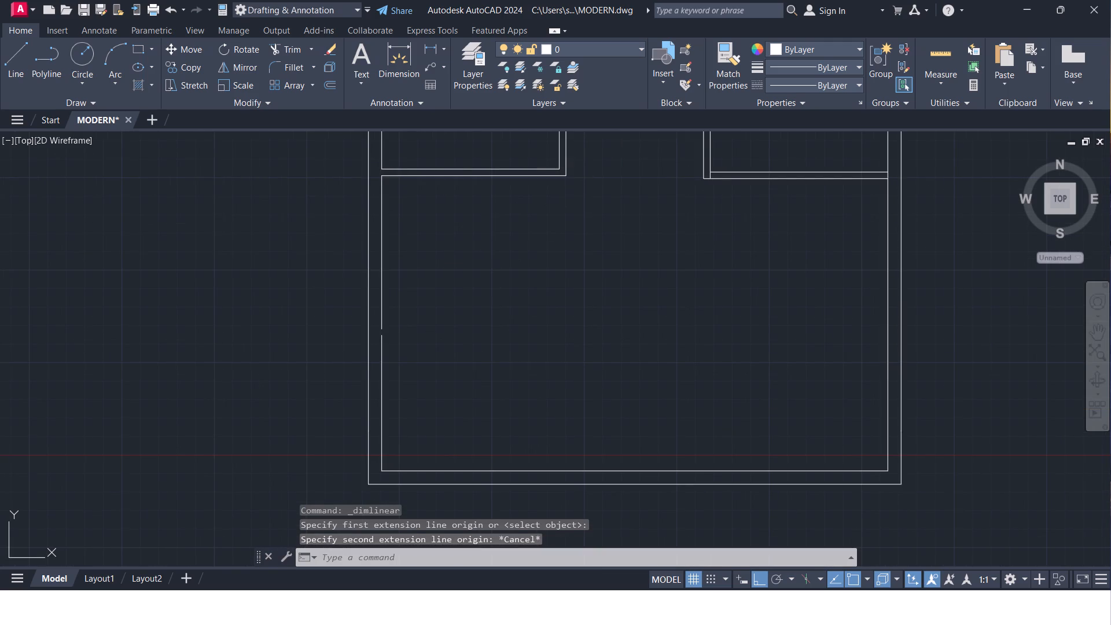
click(569, 175)
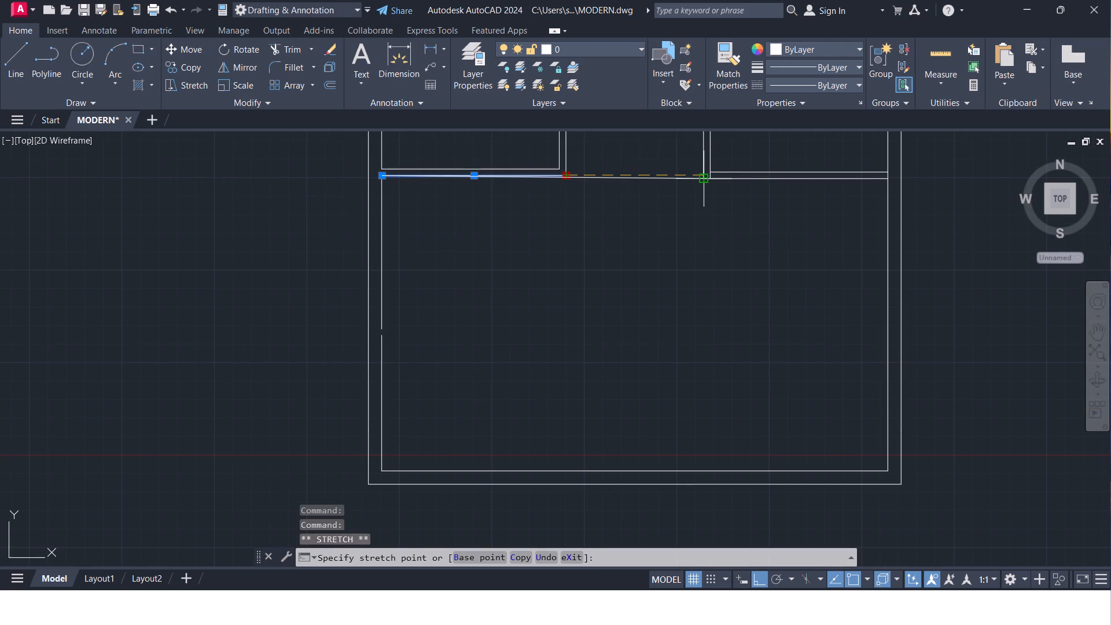
scroll(705, 181, up, 4)
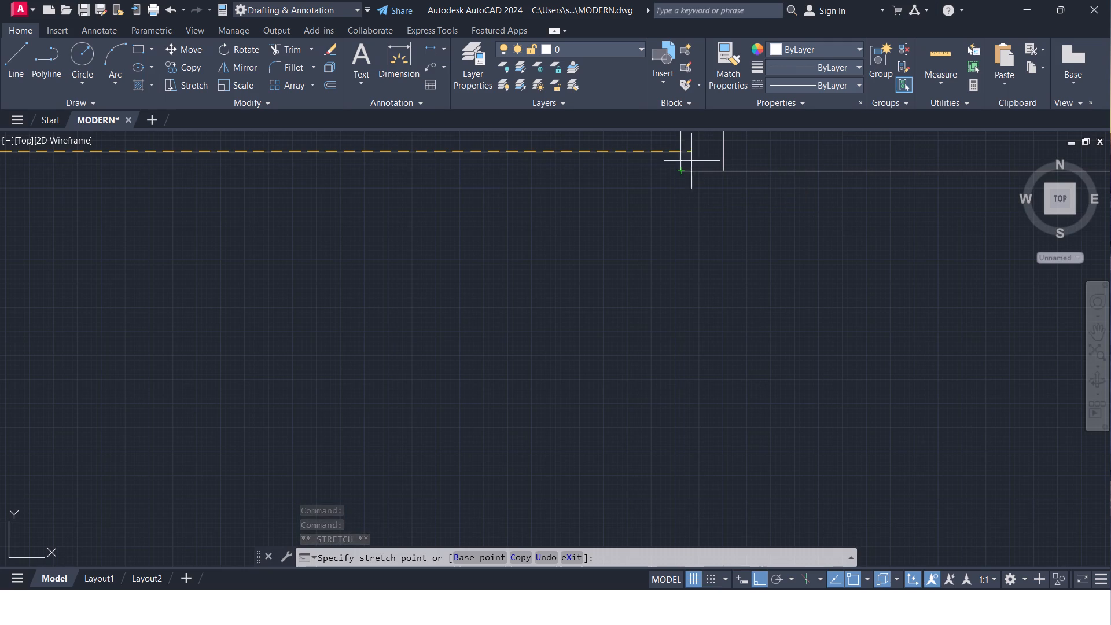
scroll(702, 150, down, 1)
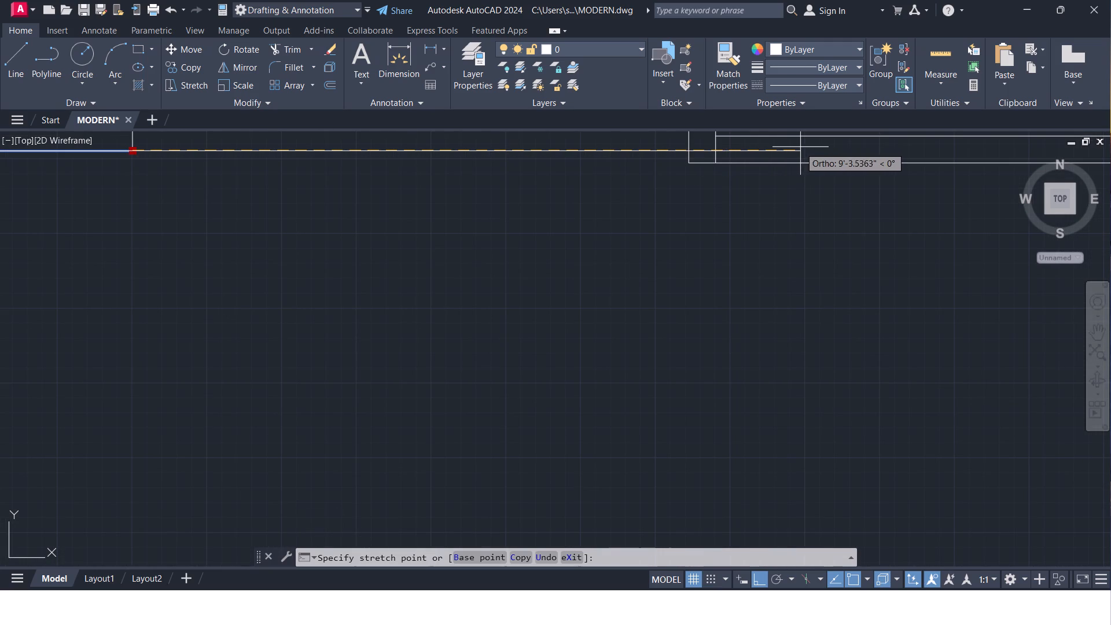
middle_drag(800, 146, 524, 225)
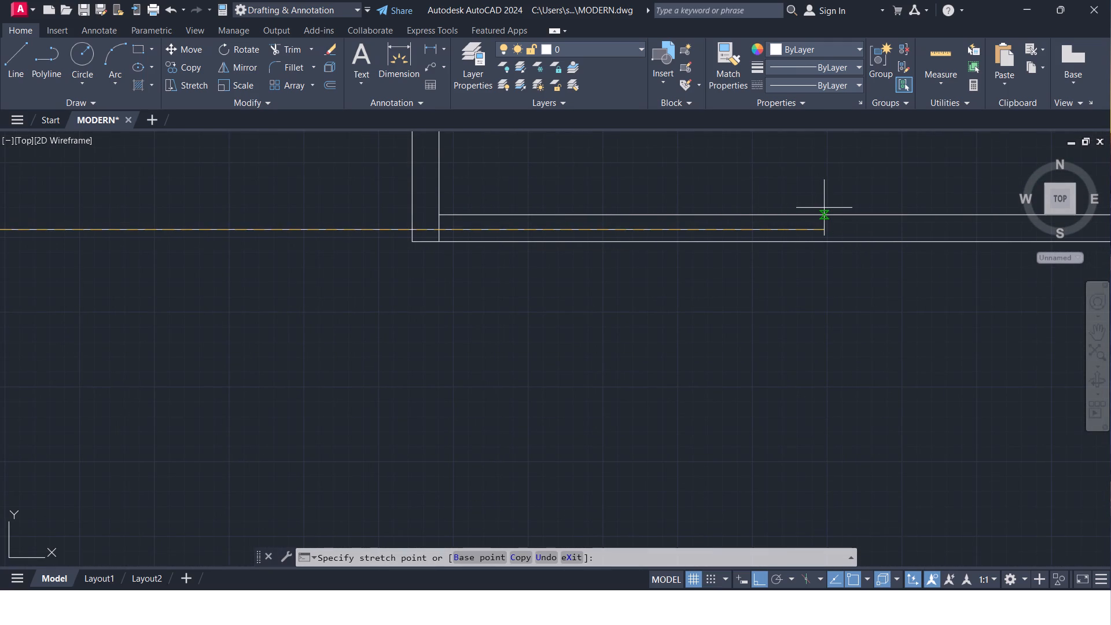
middle_drag(824, 207, 429, 218)
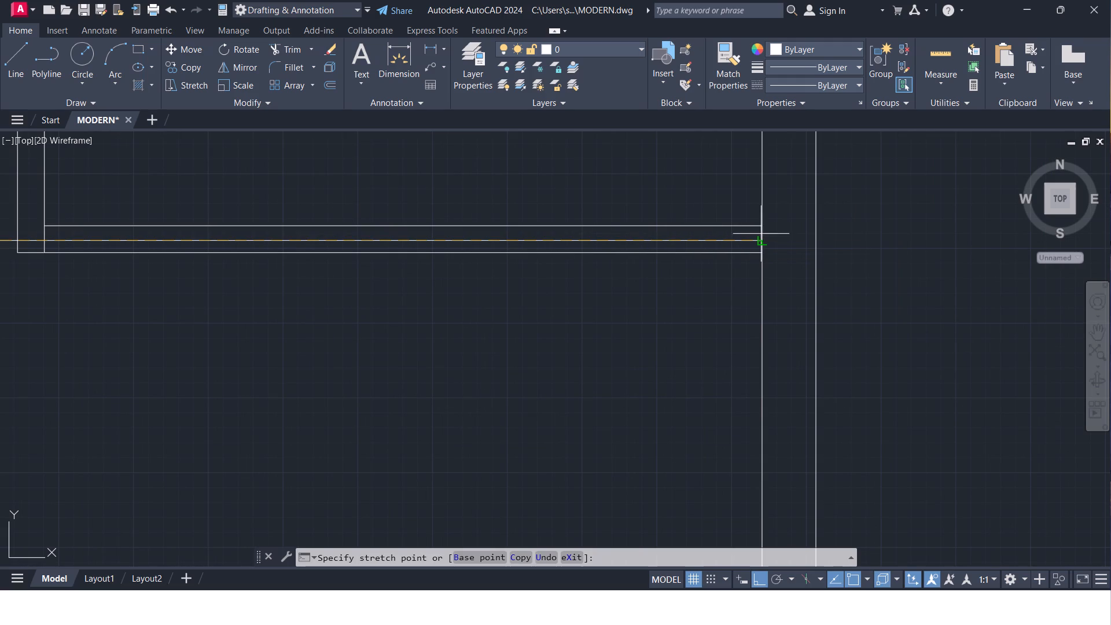
click(761, 242)
scroll(659, 318, down, 2)
scroll(449, 383, down, 1)
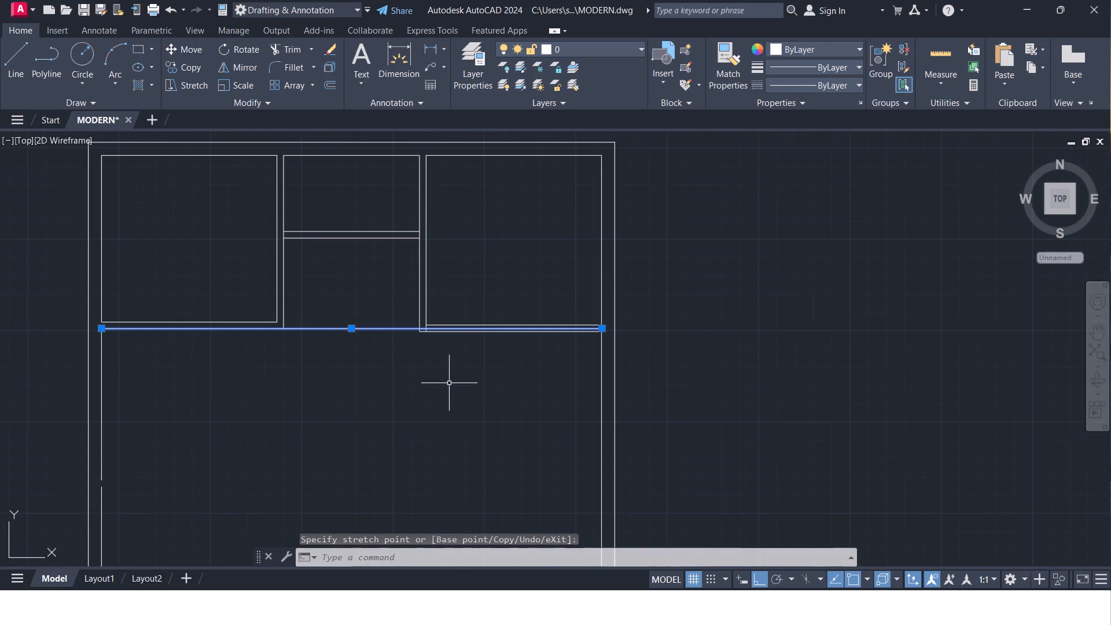
Offset the long horizontal wall line under the upper rooms 9'6" downward.
middle_drag(432, 388, 483, 408)
key(Escape)
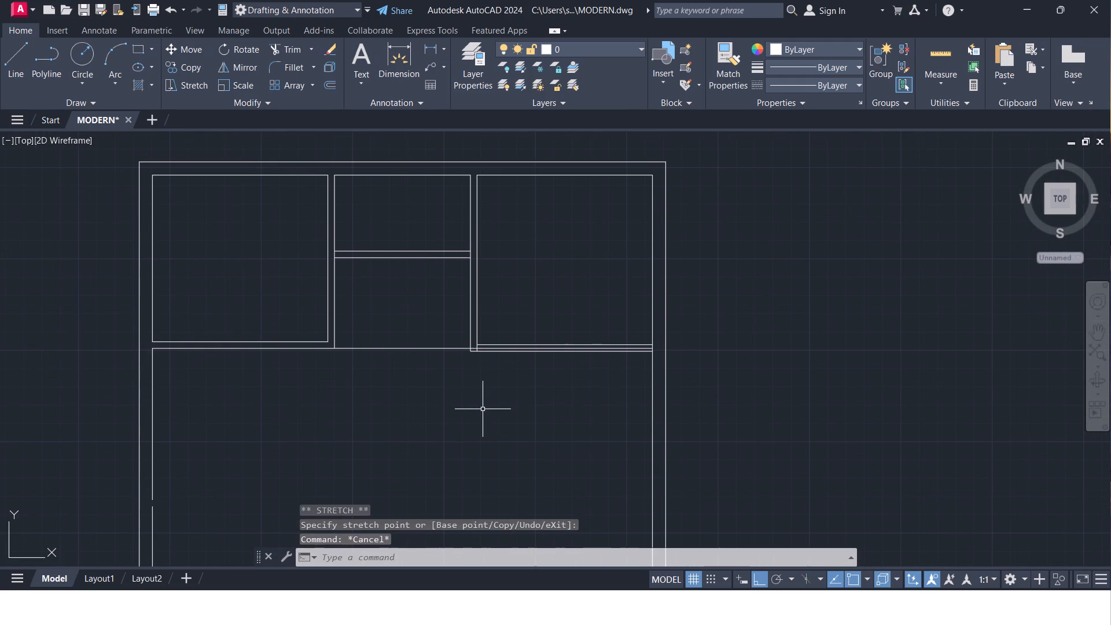
text(OFF)
key(Return)
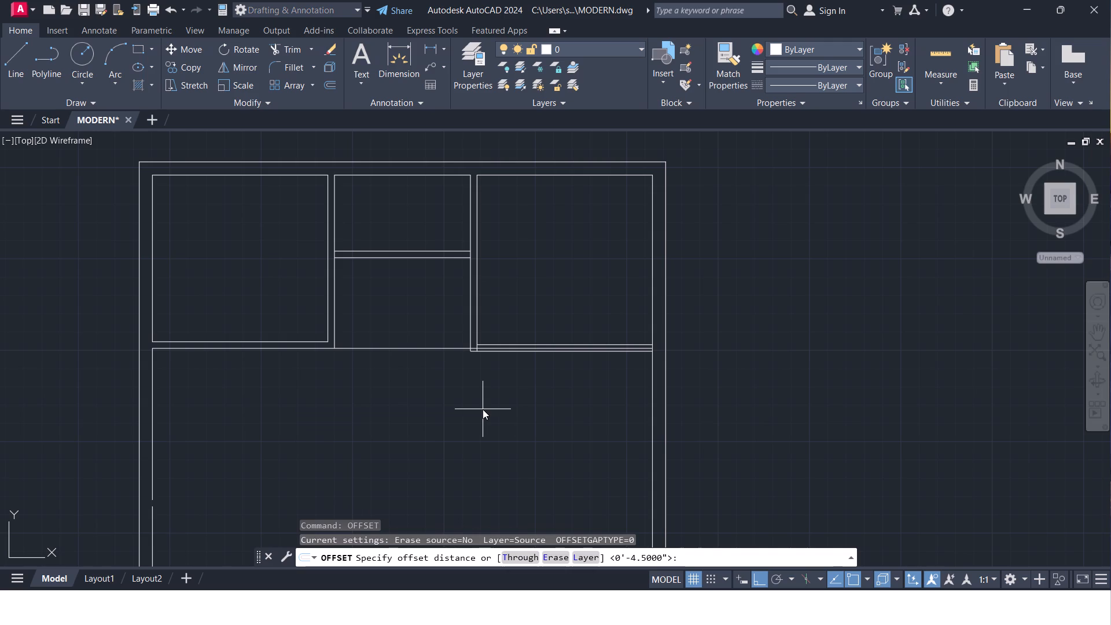
text(9'6")
key(Return)
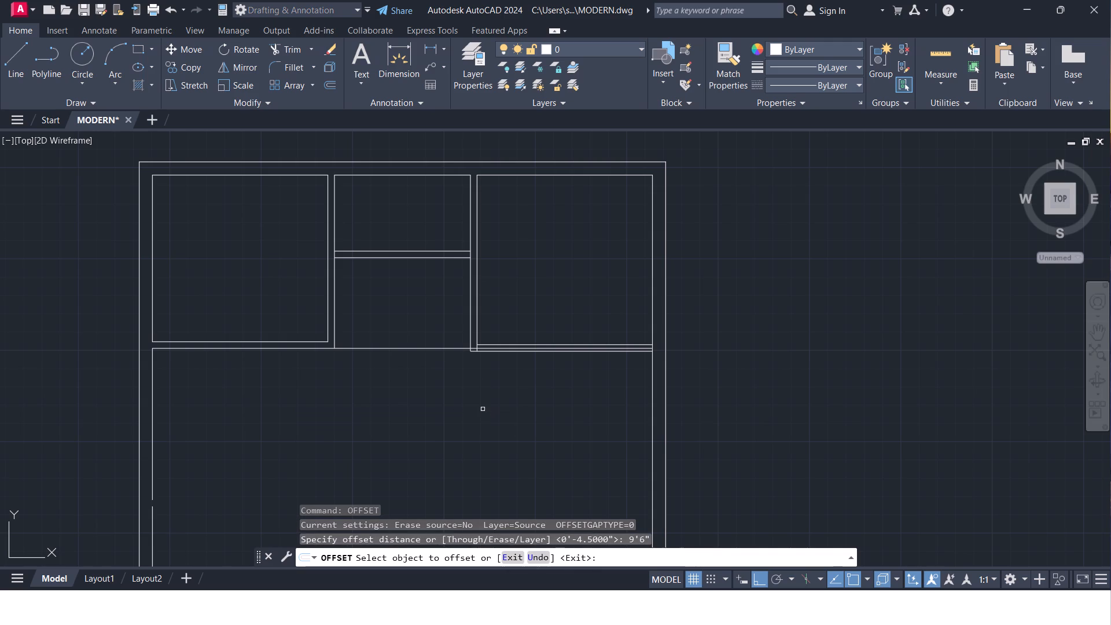
click(453, 348)
click(440, 404)
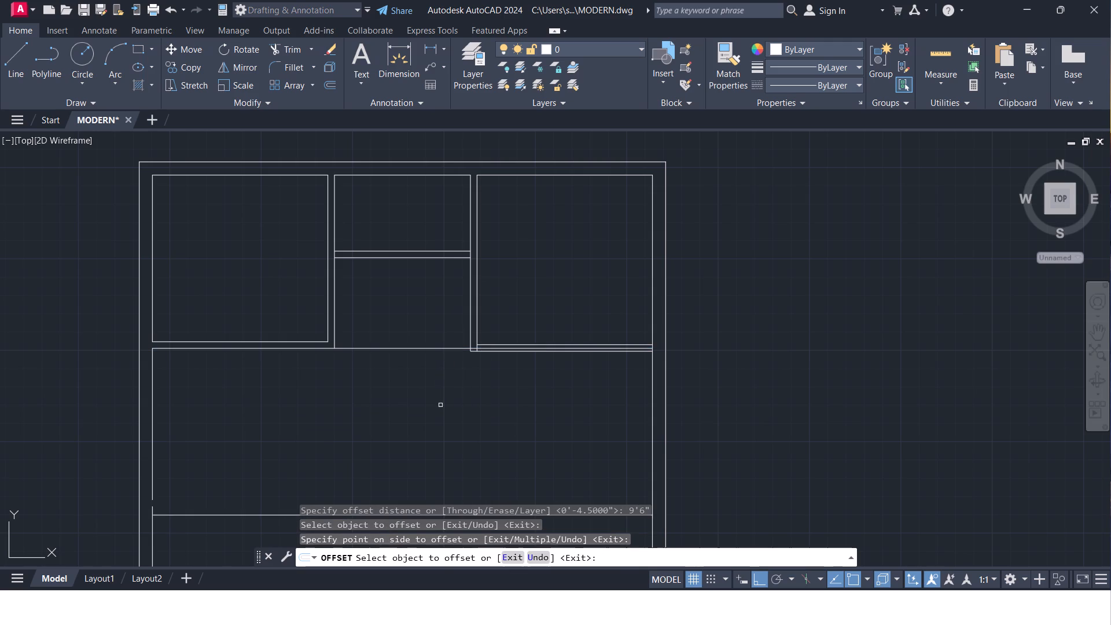
middle_drag(422, 446, 413, 303)
key(space)
Offset the new horizontal line 4.5" downward to form the partition's thickness.
key(space)
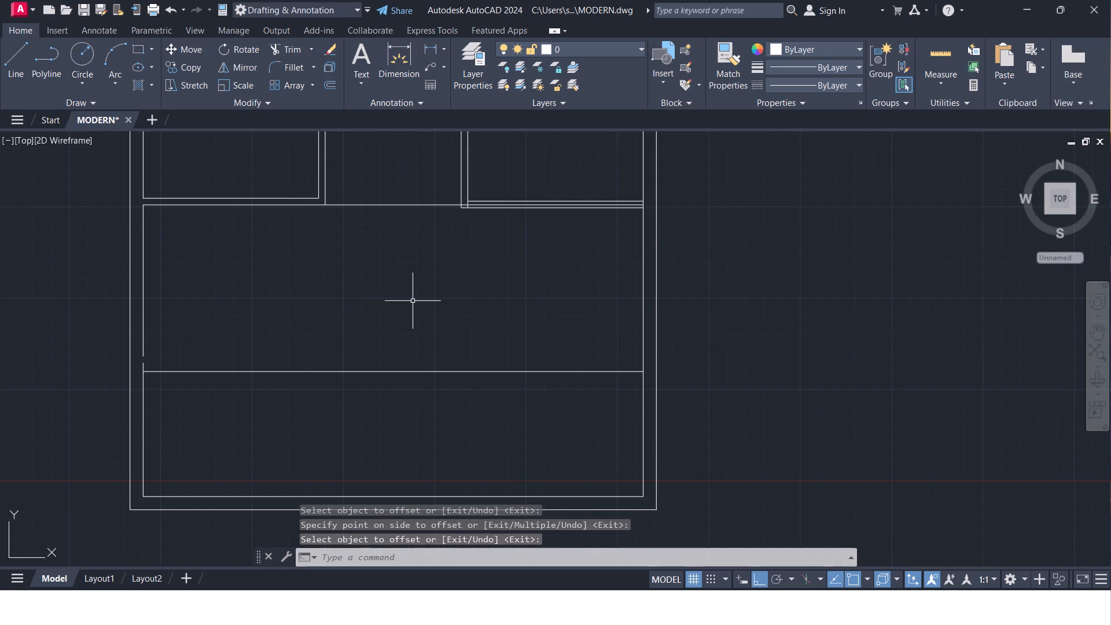
text(4.5")
key(Return)
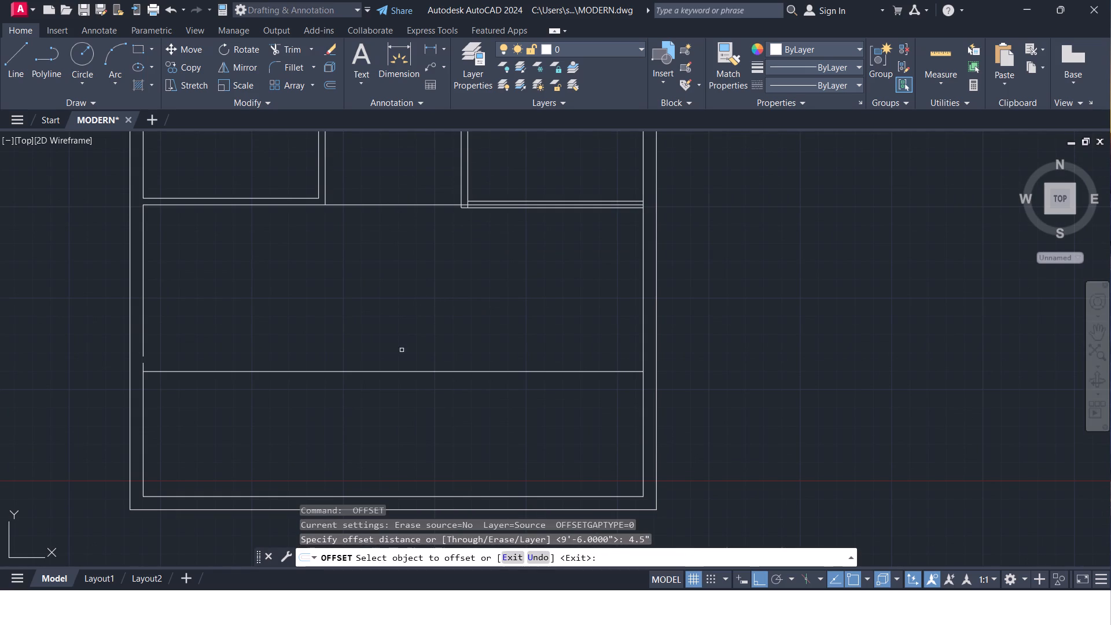
click(404, 373)
click(404, 394)
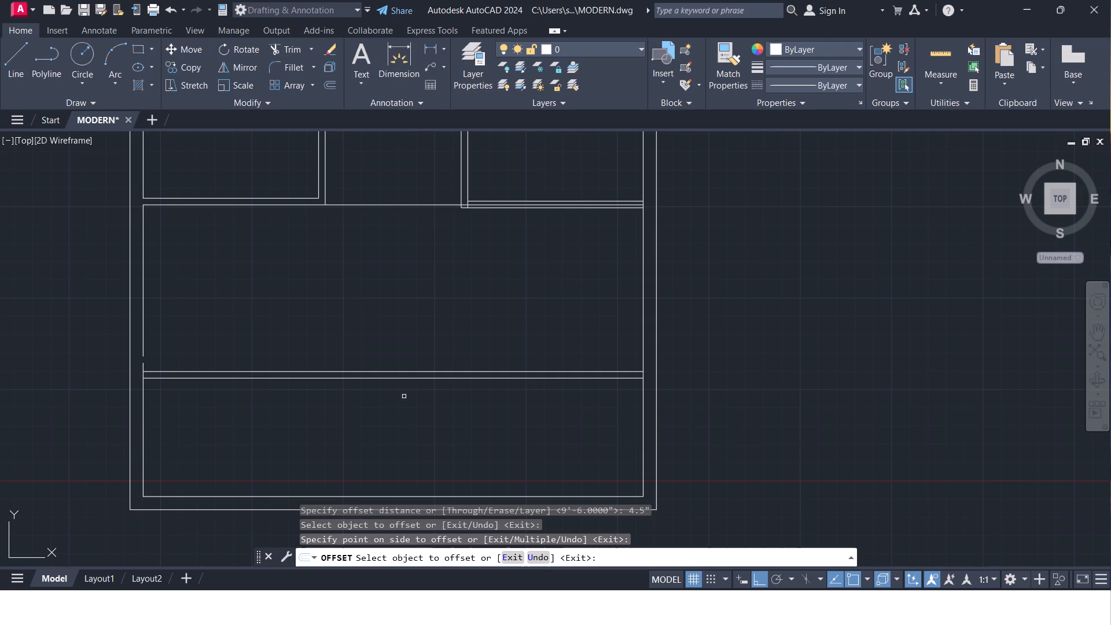
key(space)
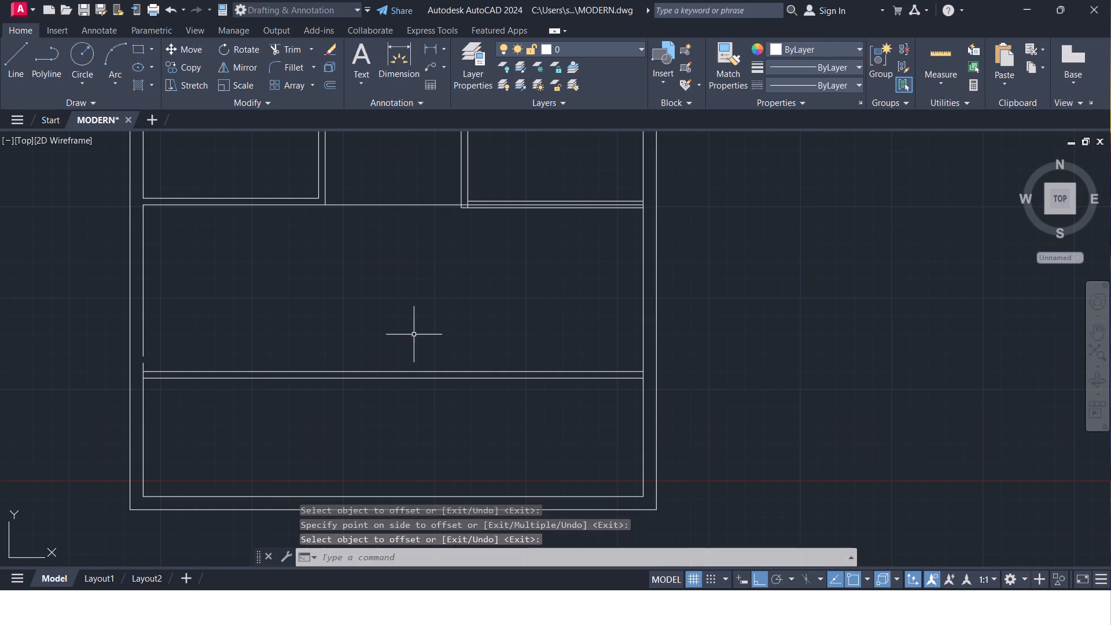
Offset the lower line of the new horizontal partition 8'2" downward for the bottom wall's inner face.
key(space)
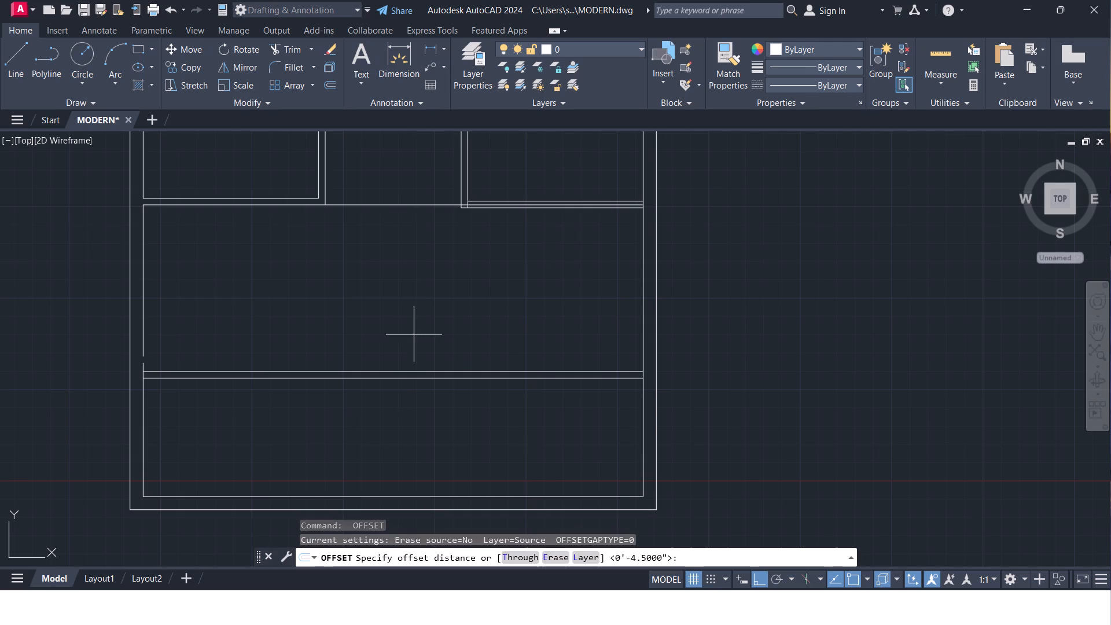
text(8'2)
key(shift+quotedbl)
key(Return)
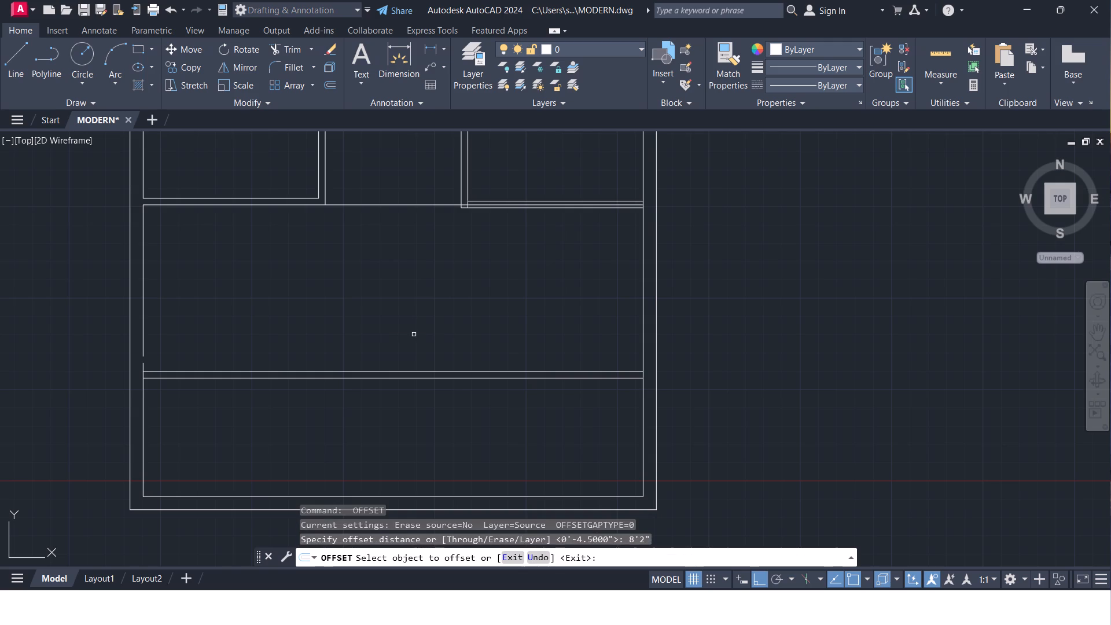
click(384, 378)
click(363, 409)
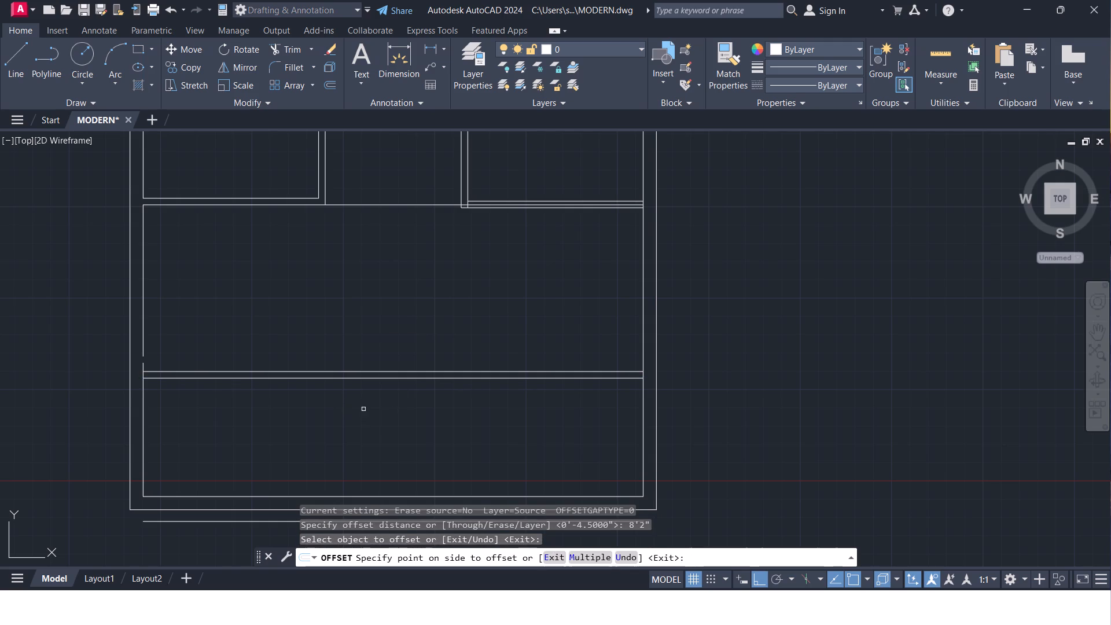
middle_drag(350, 430, 372, 286)
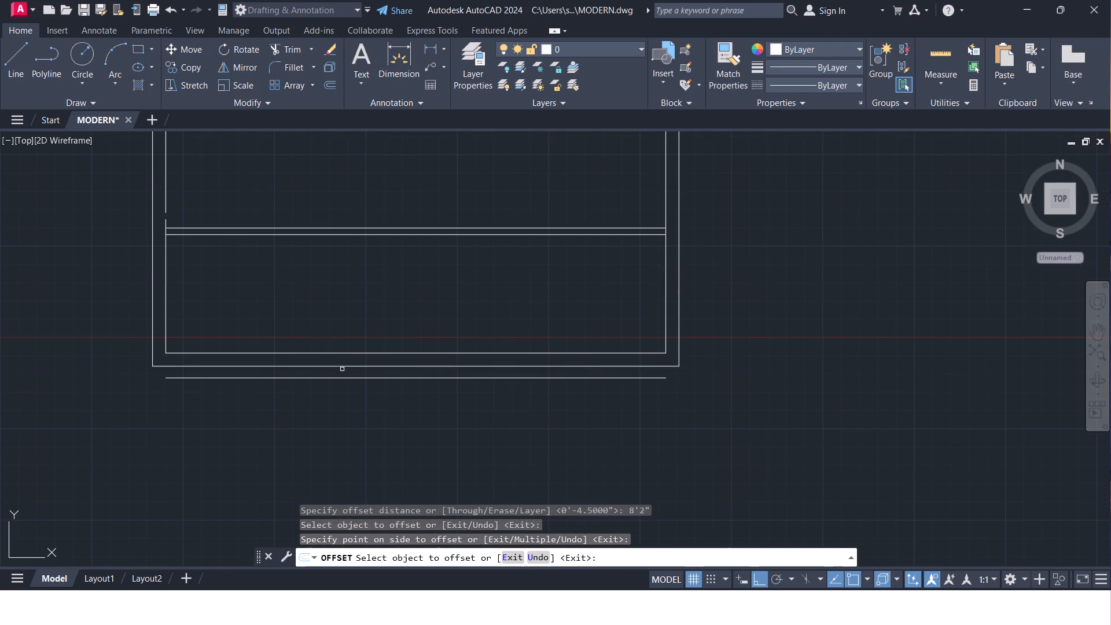
key(space)
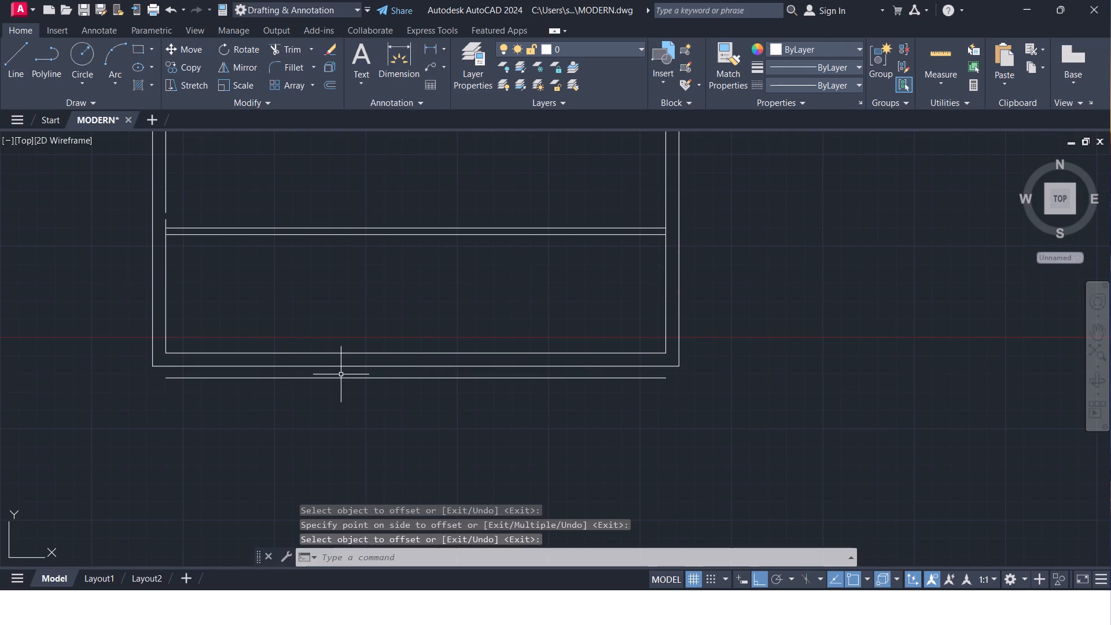
Offset the new line below the plan 9" downward to form the bottom outer wall's thickness.
key(space)
key(4)
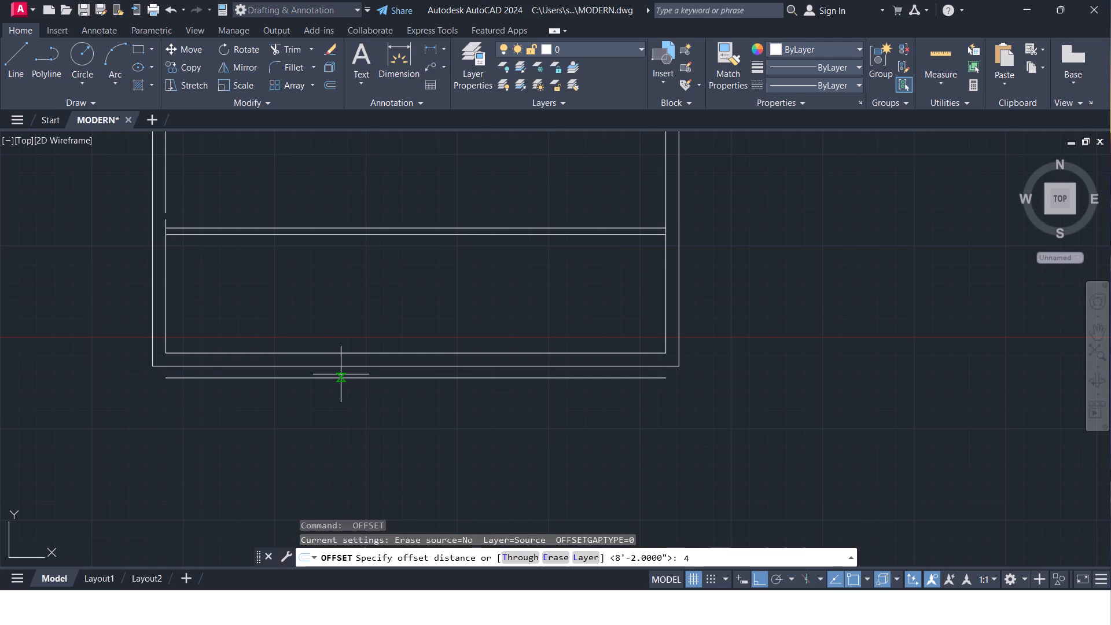
key(BackSpace)
text(9")
key(Return)
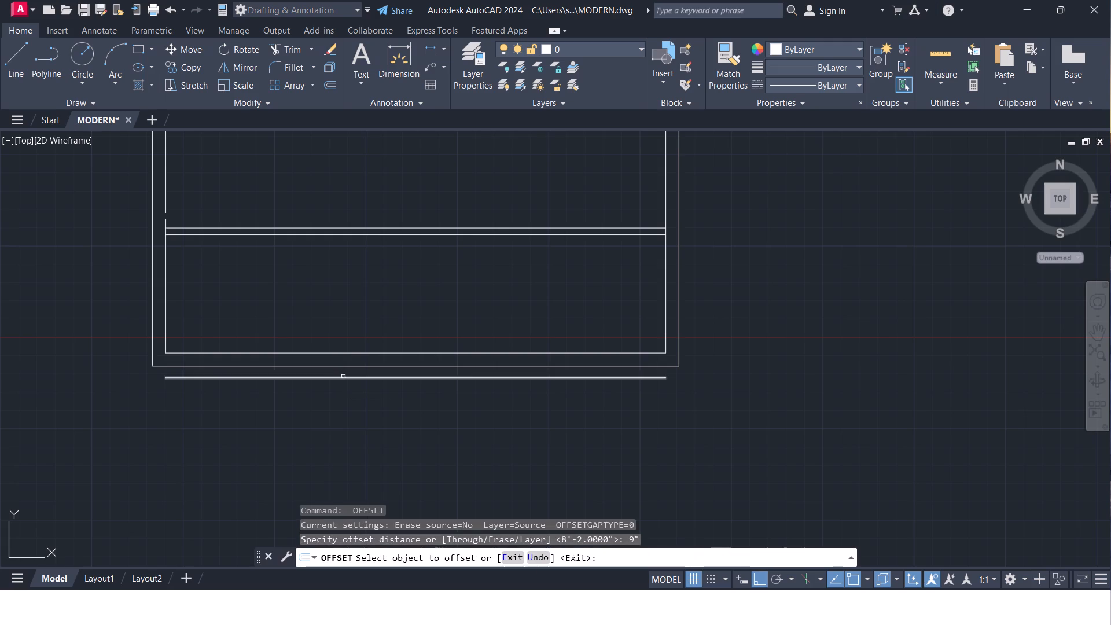
click(344, 378)
click(343, 409)
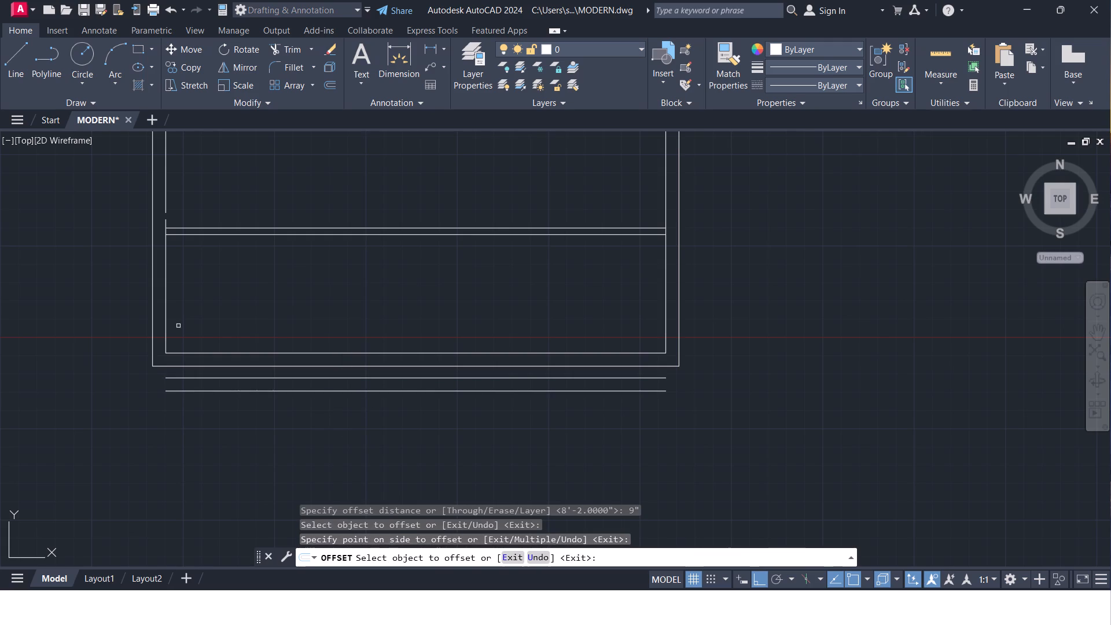
key(Escape)
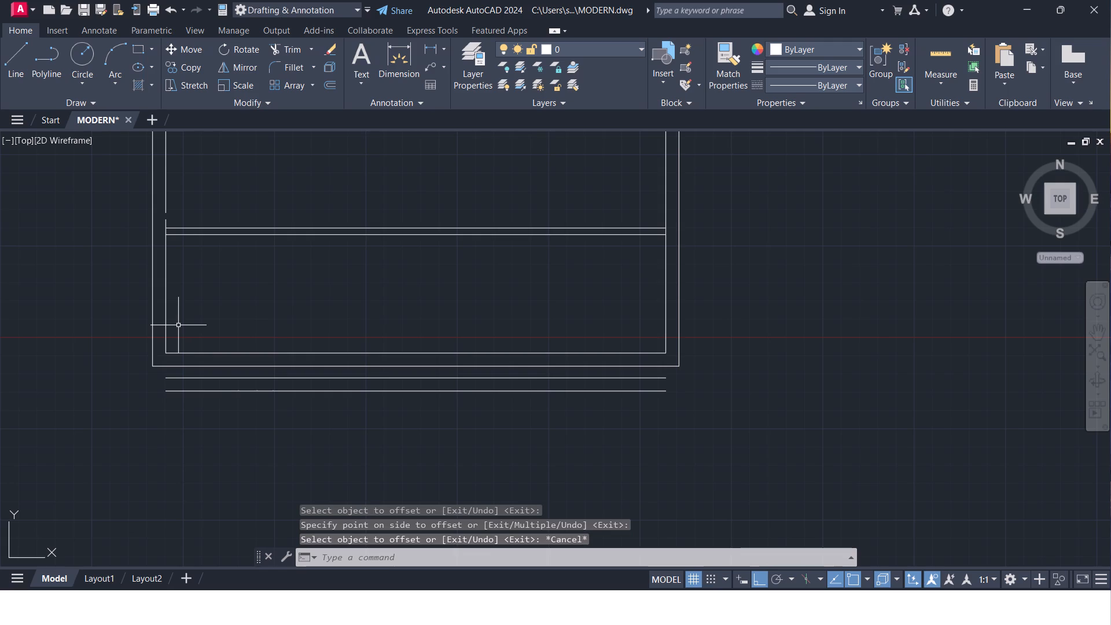
Delete the inner and outer lines of the old bottom wall.
click(189, 352)
click(190, 368)
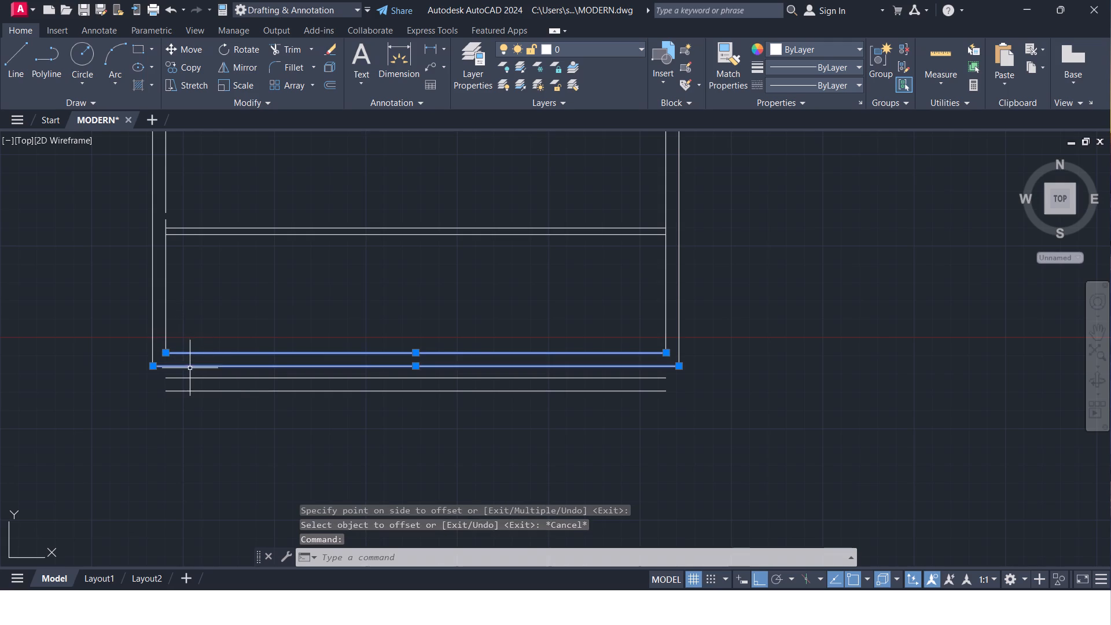
key(Delete)
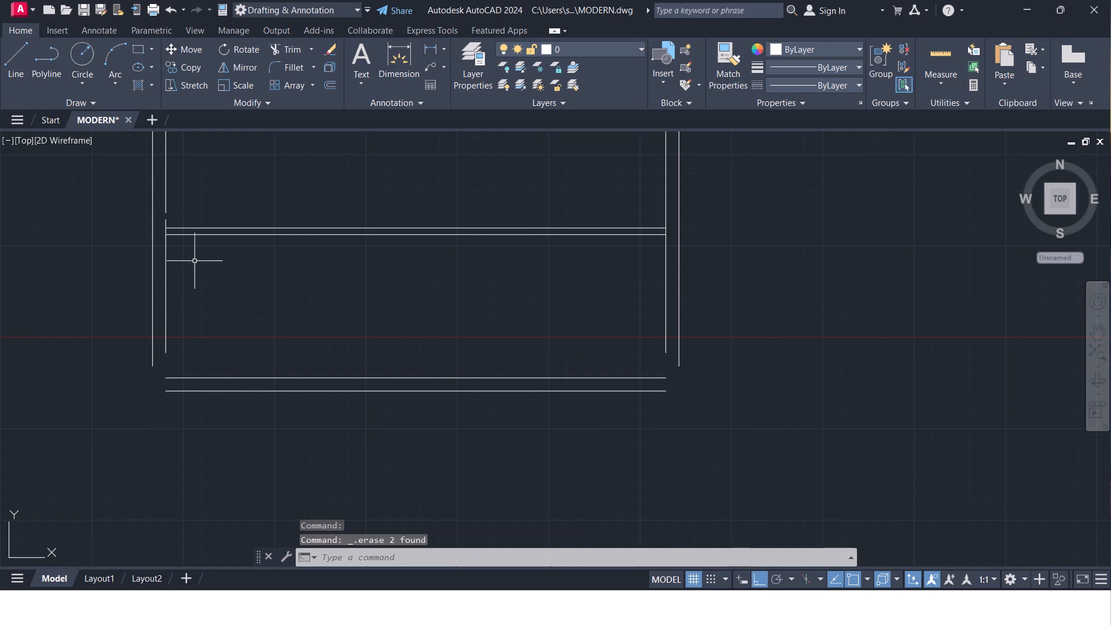
Stretch the upper end of the lower left inner wall line up to the end of the line above, closing the gap.
scroll(157, 207, up, 3)
click(189, 273)
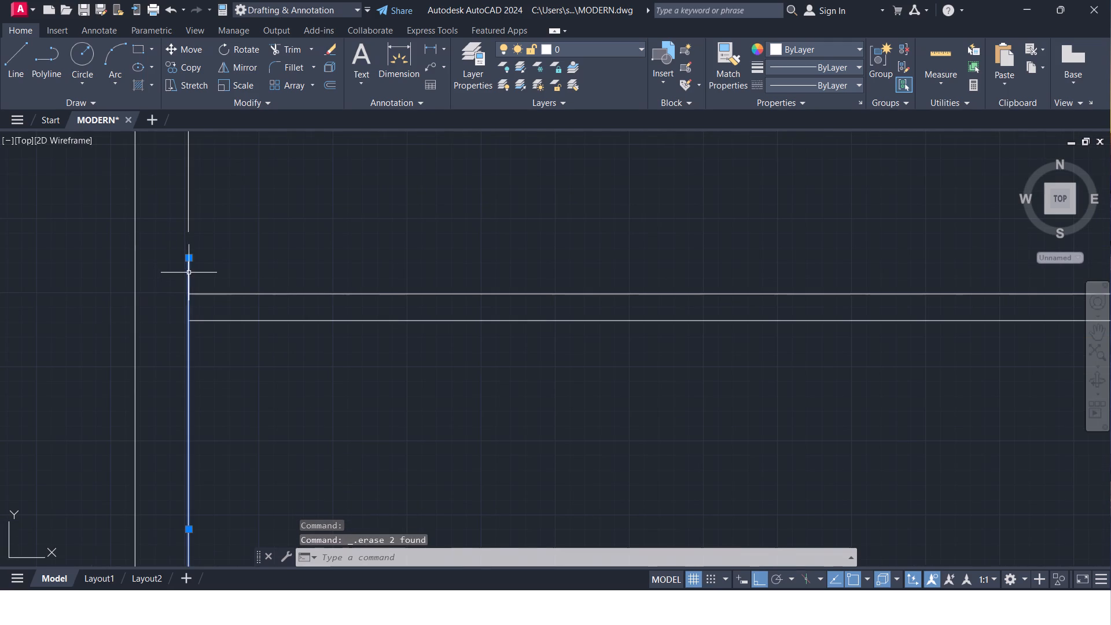
click(187, 254)
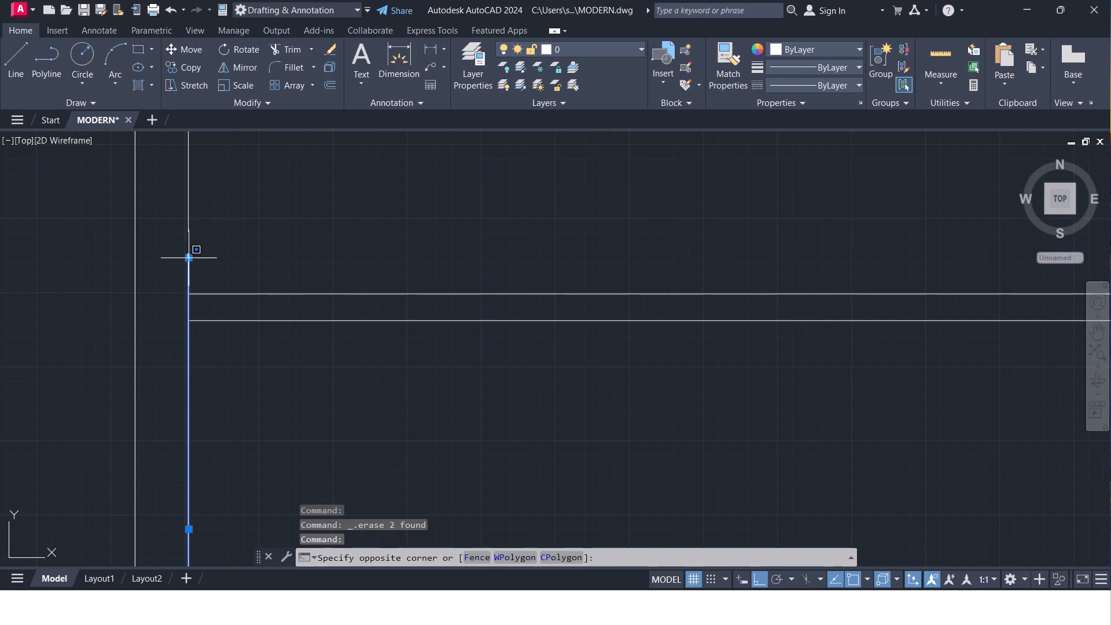
click(187, 256)
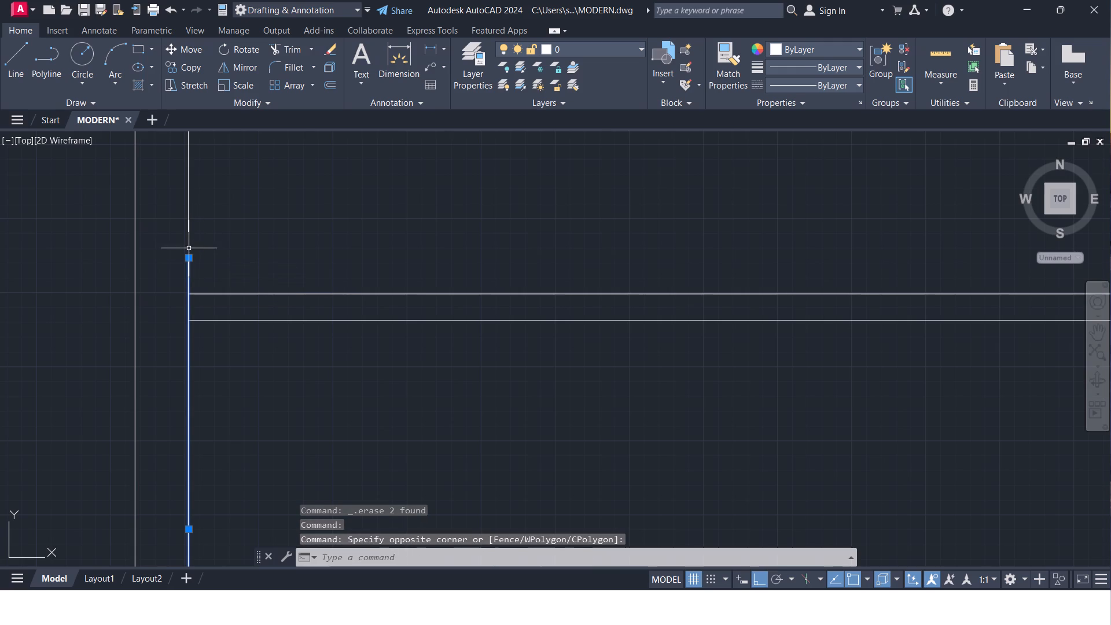
click(190, 258)
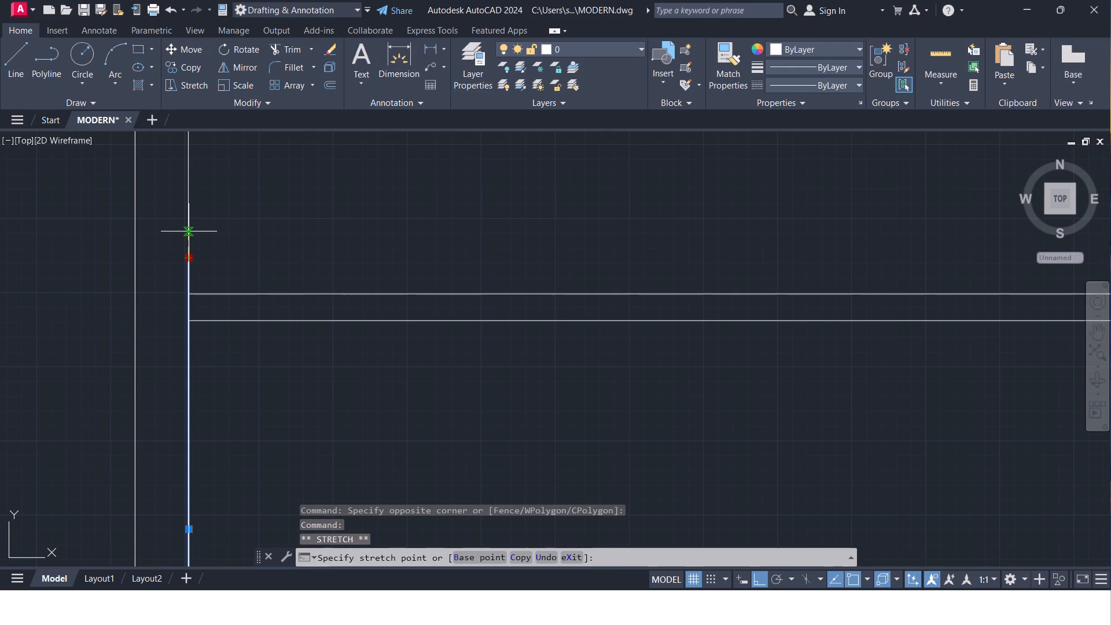
click(191, 233)
key(Escape)
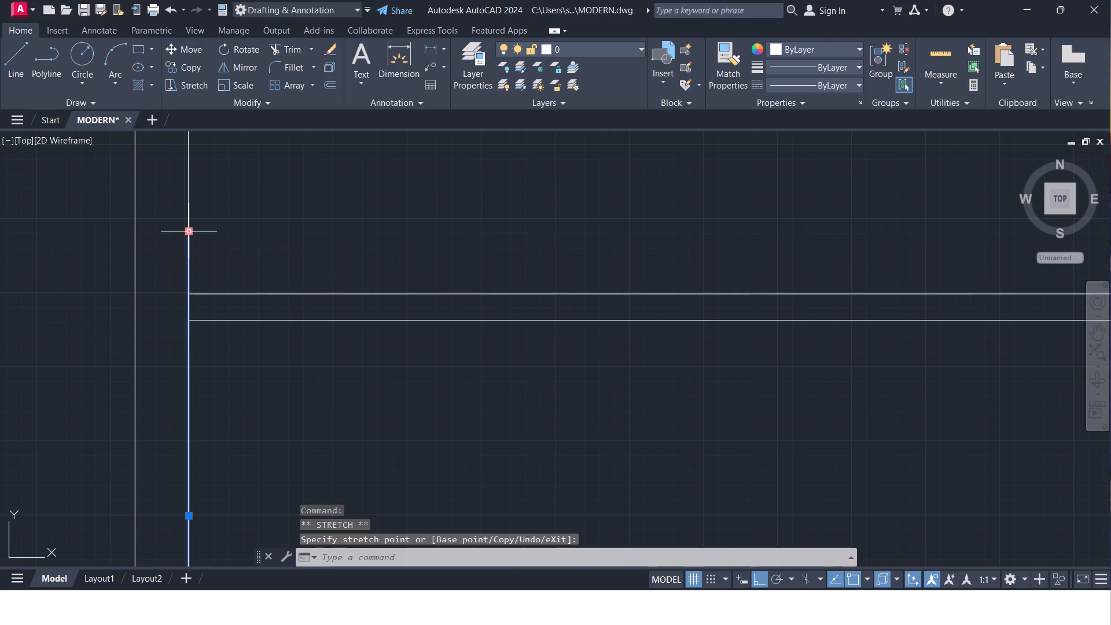
Stretch the lower end of the left inner wall line down to the left end of the new inner bottom wall line.
scroll(231, 247, down, 4)
scroll(328, 276, up, 1)
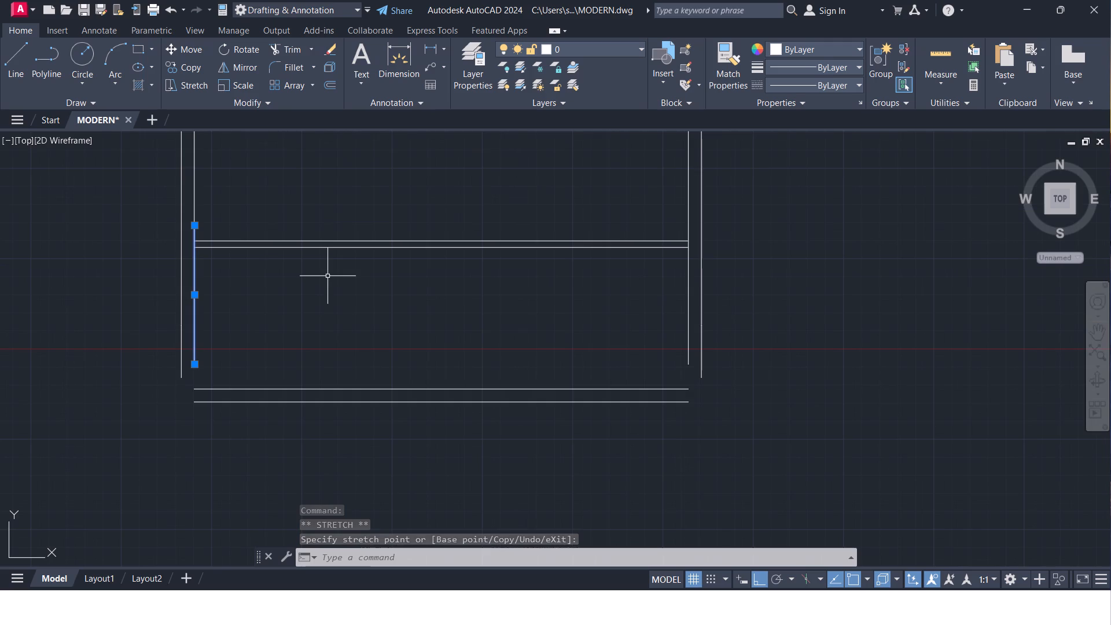
scroll(221, 351, up, 2)
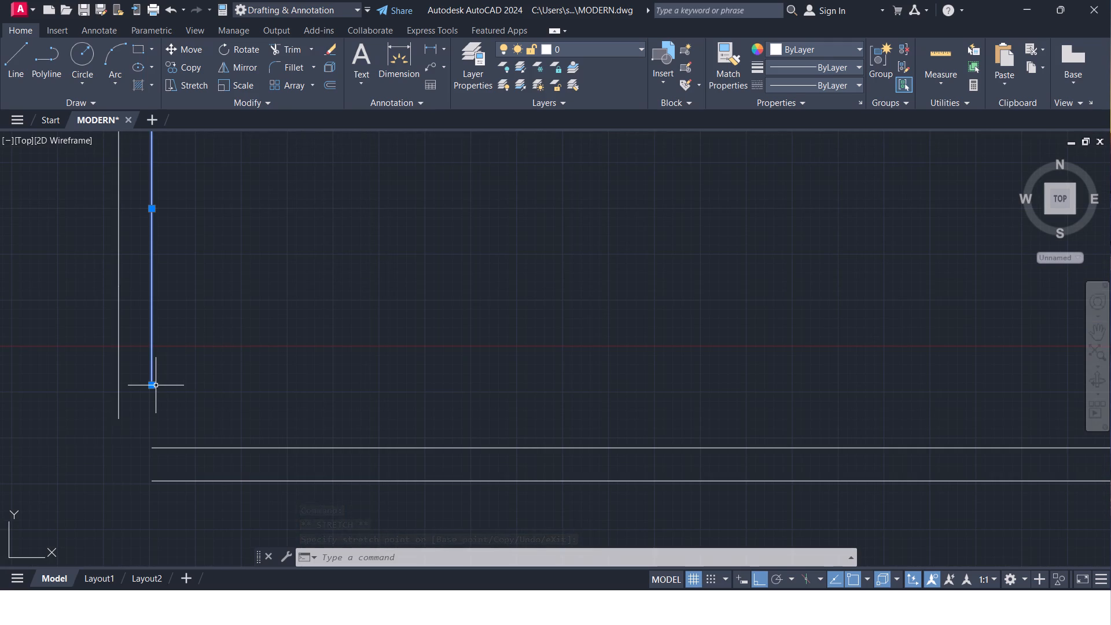
click(153, 385)
click(146, 447)
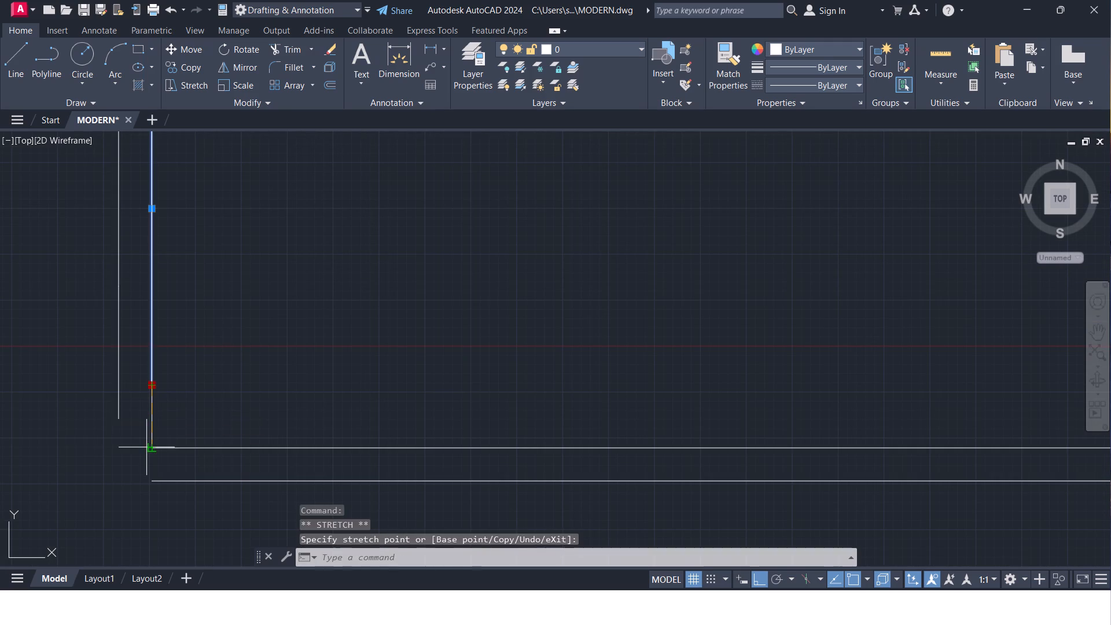
Close the plan's lower-left outer corner by stretching the left outer wall line and the outer bottom line until they meet.
click(119, 415)
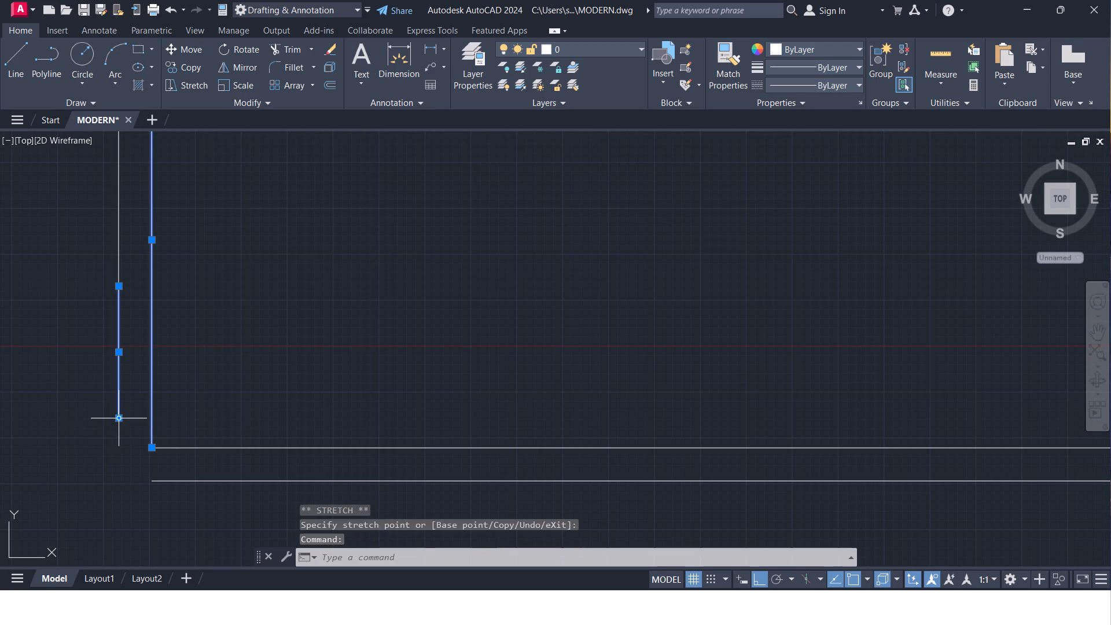
click(118, 418)
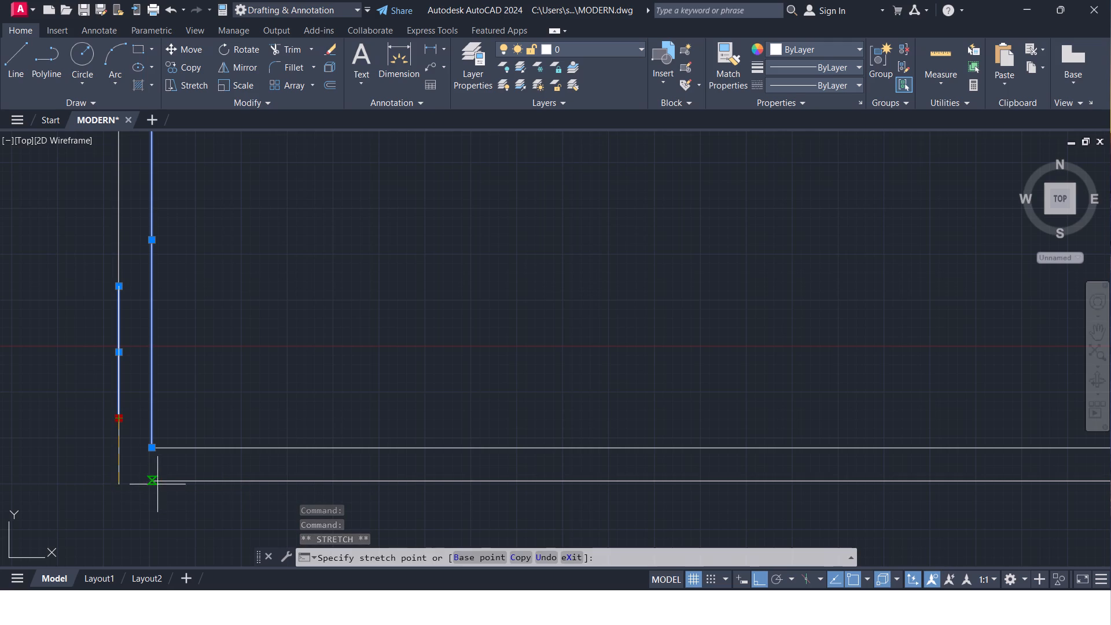
click(119, 483)
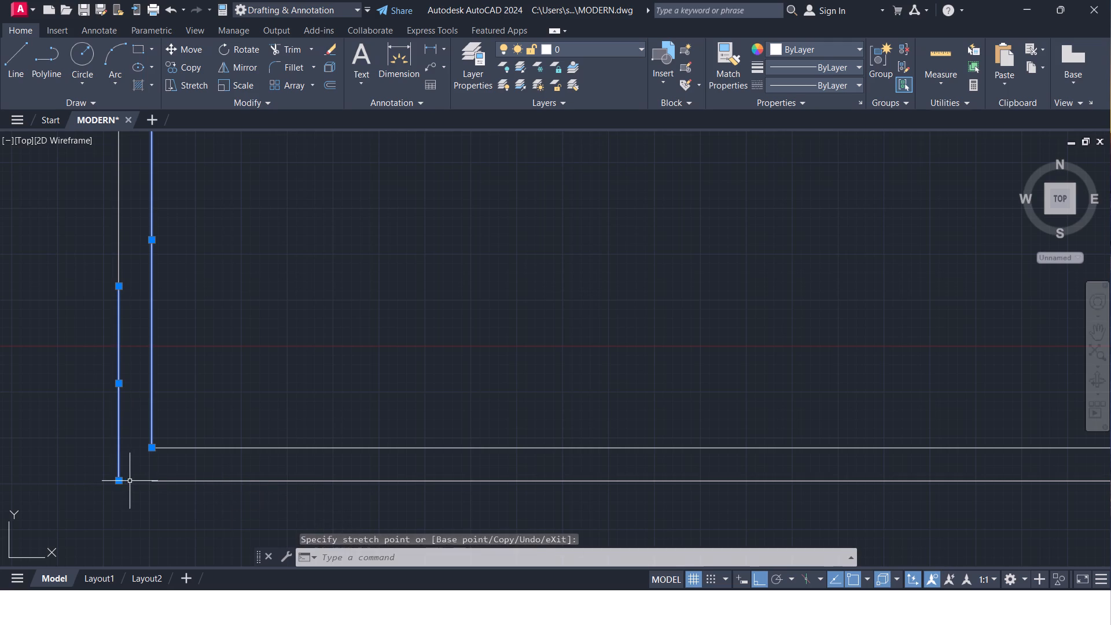
click(153, 483)
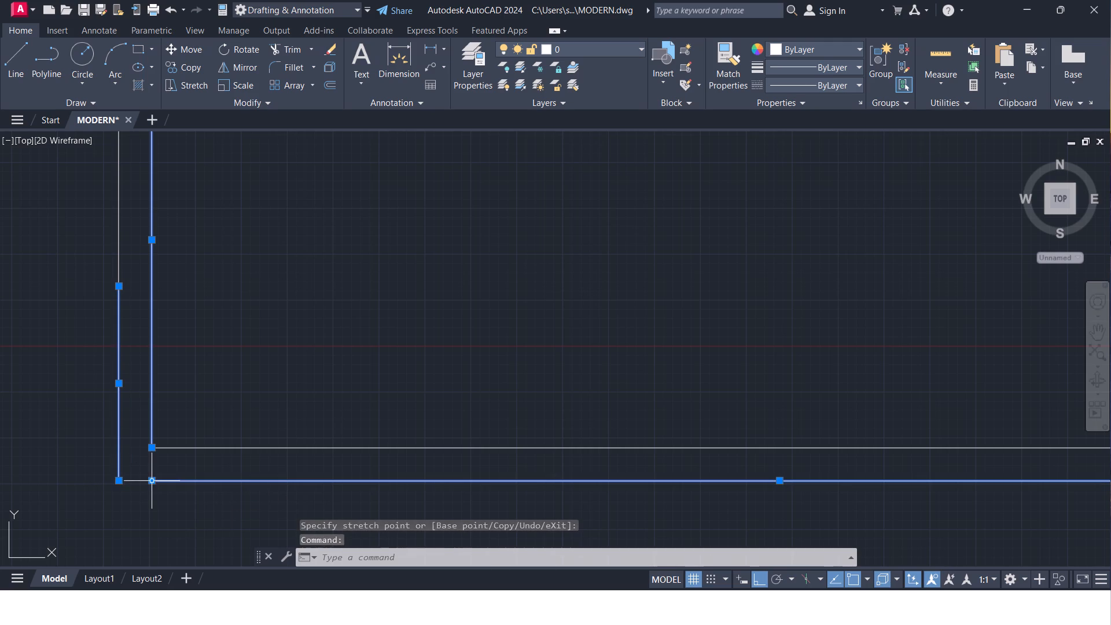
click(153, 483)
click(120, 476)
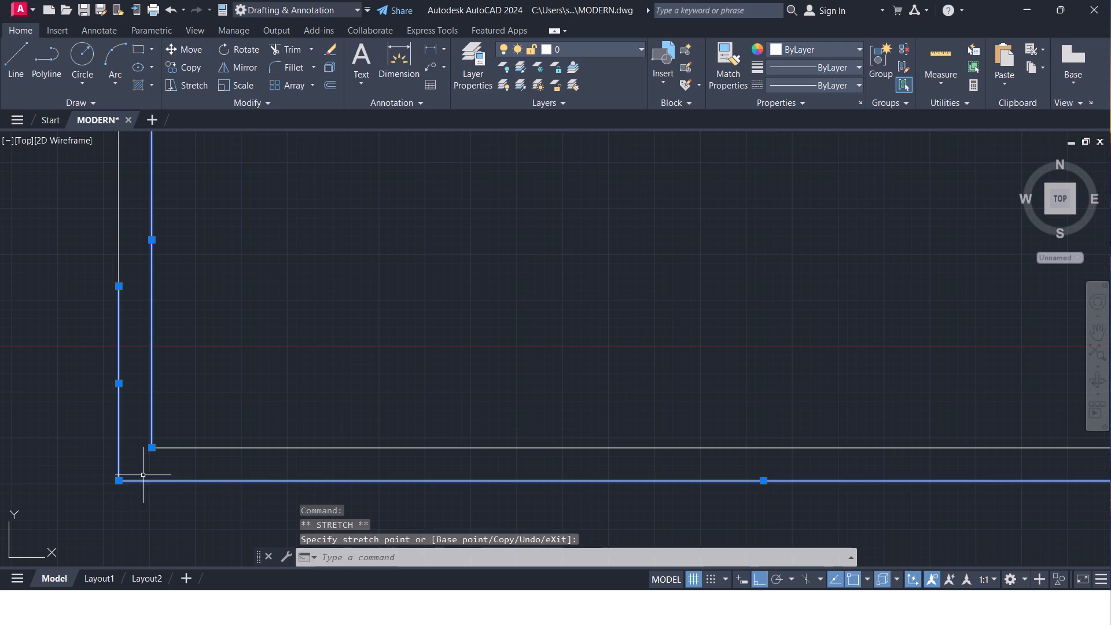
Close the plan's lower-right corners by stretching the outer bottom line and both right wall lines until they meet.
scroll(181, 465, down, 1)
scroll(410, 382, down, 1)
middle_drag(410, 381, 73, 308)
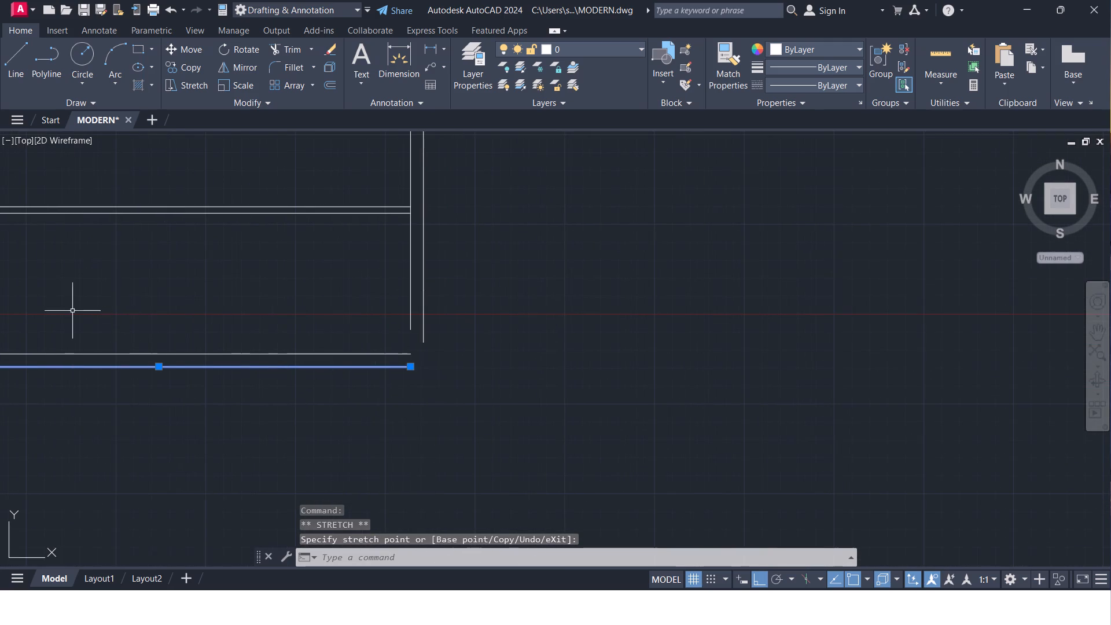
click(413, 365)
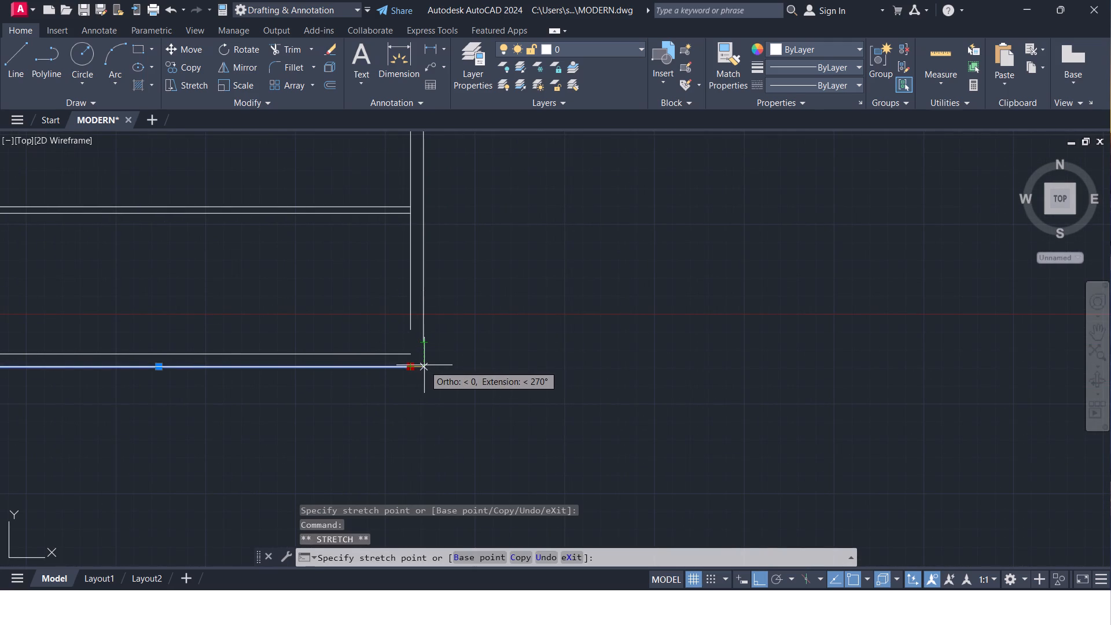
click(424, 365)
click(411, 330)
click(411, 330)
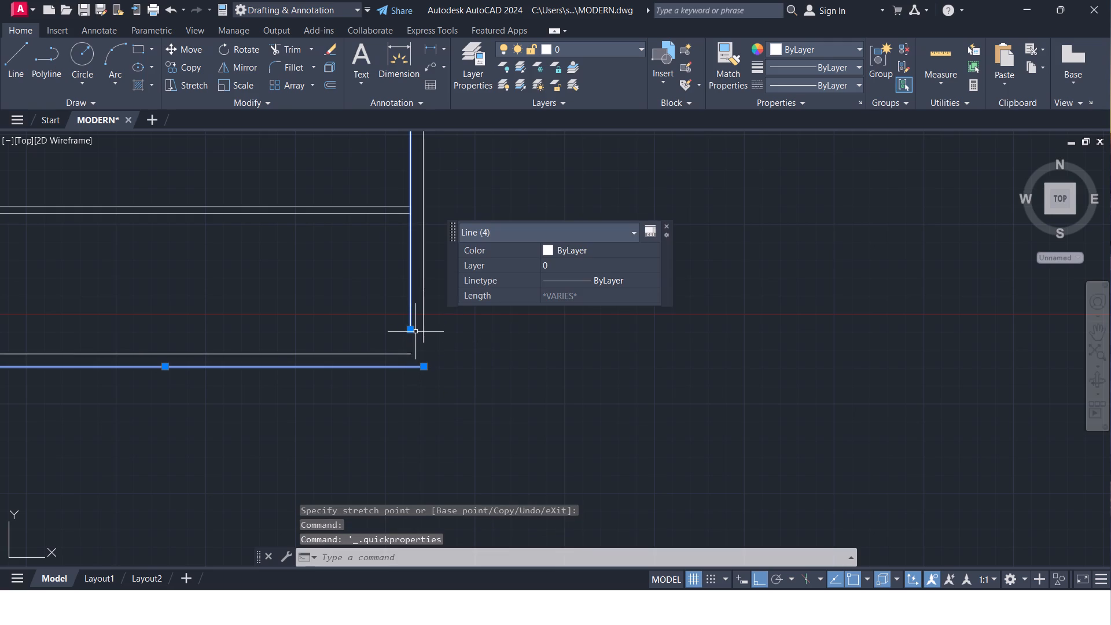
click(413, 332)
click(411, 354)
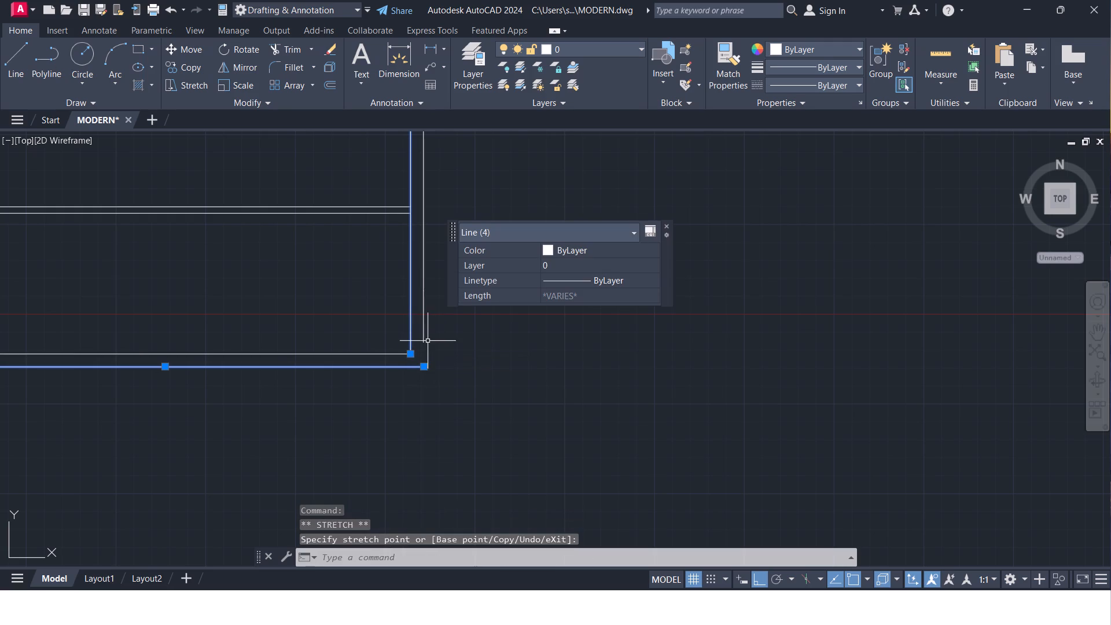
click(424, 340)
click(423, 340)
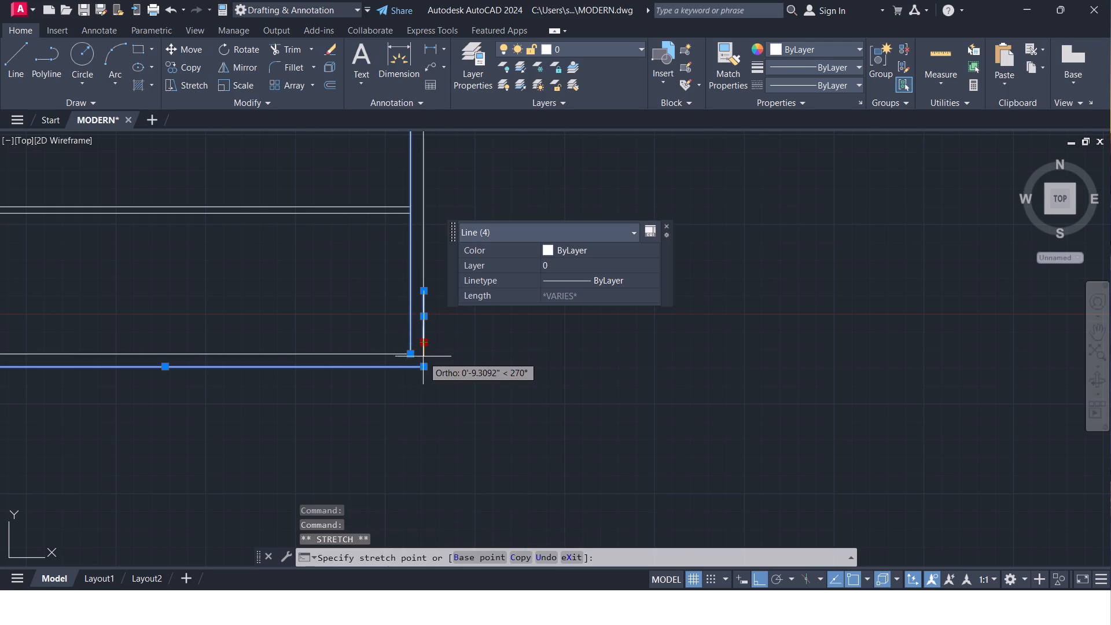
click(423, 364)
key(Escape)
key(Escape)
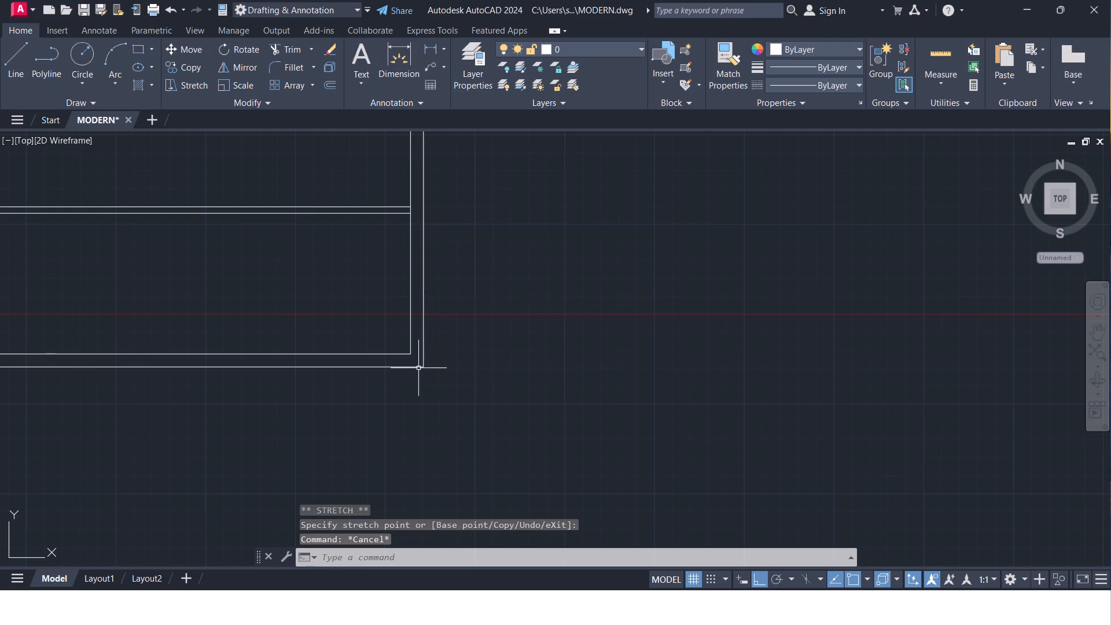
Trim away the horizontal line spanning the open gap between the upper-left and upper-right rooms.
scroll(411, 344, down, 2)
middle_drag(351, 307, 369, 317)
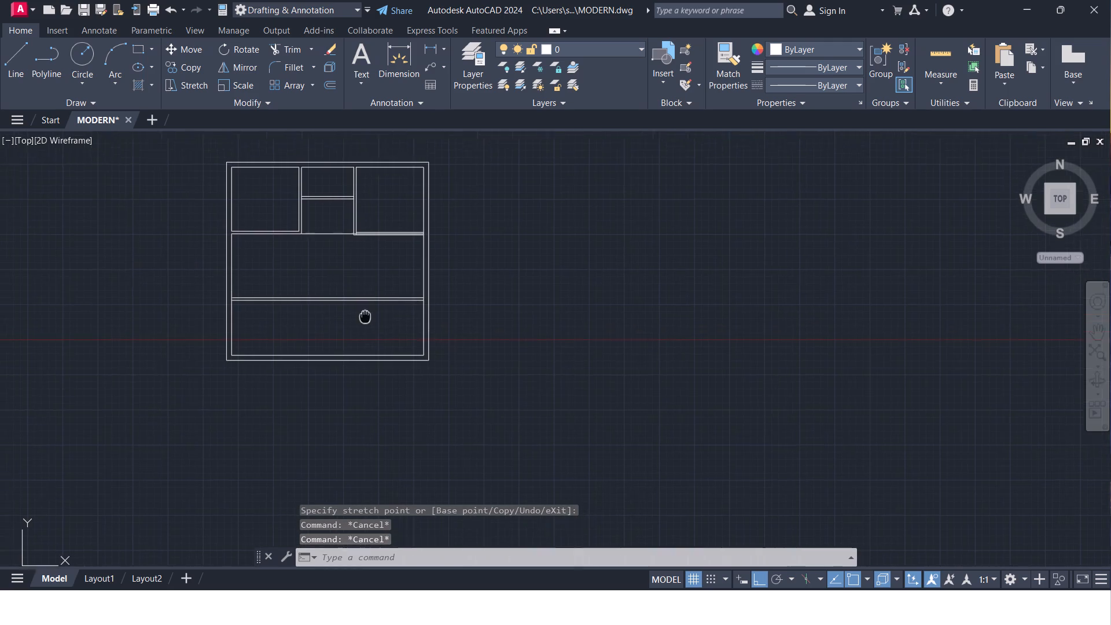
middle_drag(369, 317, 424, 344)
scroll(428, 338, up, 3)
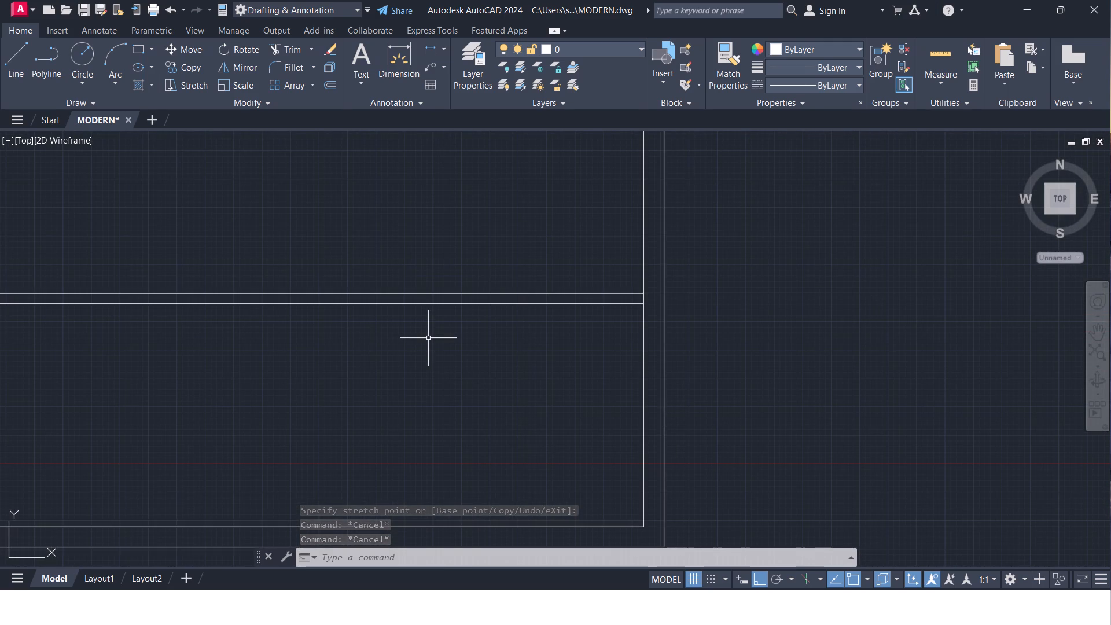
scroll(422, 323, down, 1)
middle_drag(389, 201, 389, 211)
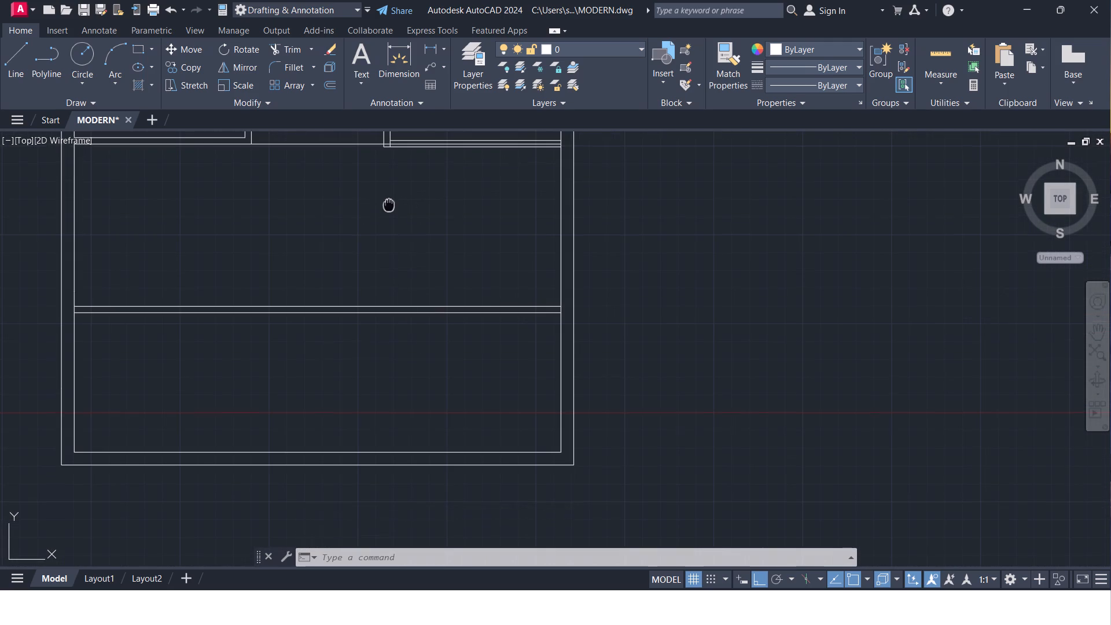
middle_drag(389, 211, 374, 279)
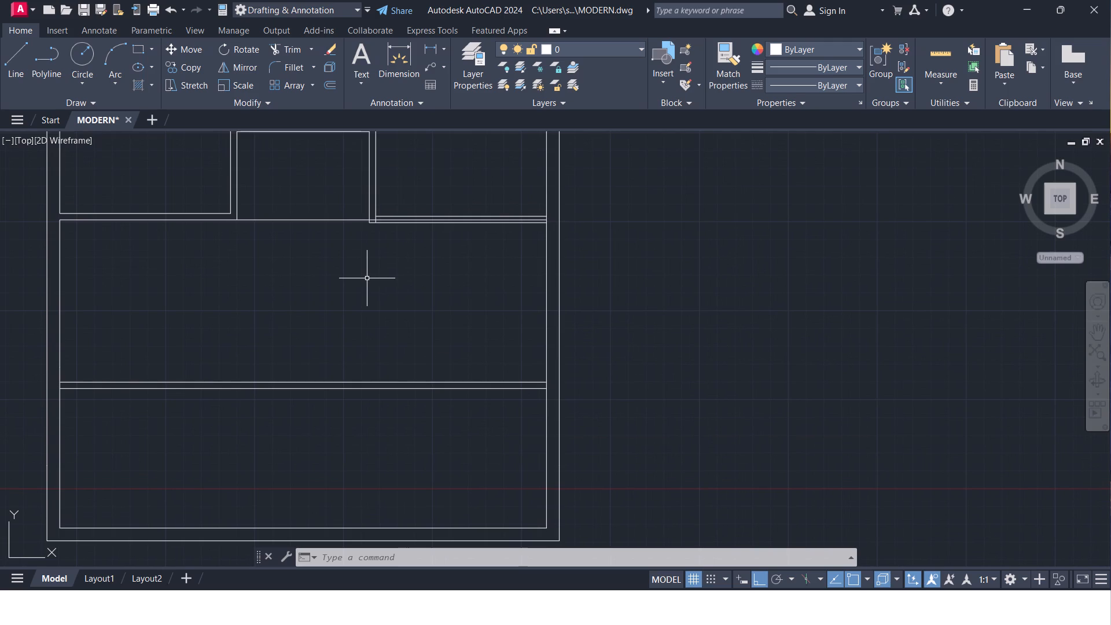
text(TR)
key(Return)
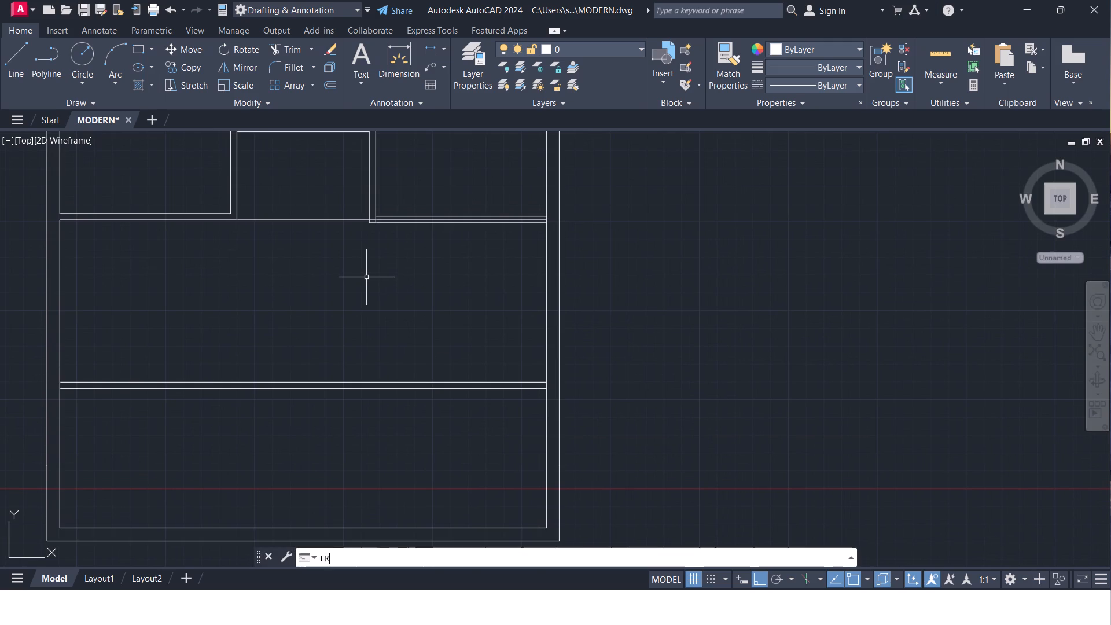
click(317, 247)
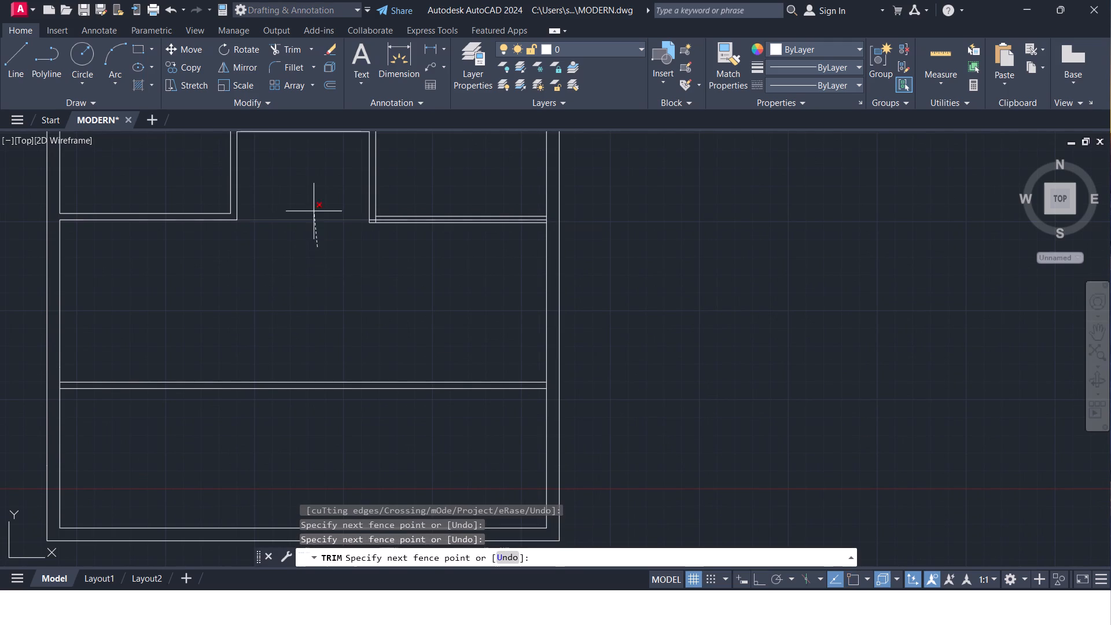
click(332, 183)
Trim the surplus middle line inside the upper-right room's bottom wall and the vertical stub at that wall's left corner.
scroll(371, 225, up, 2)
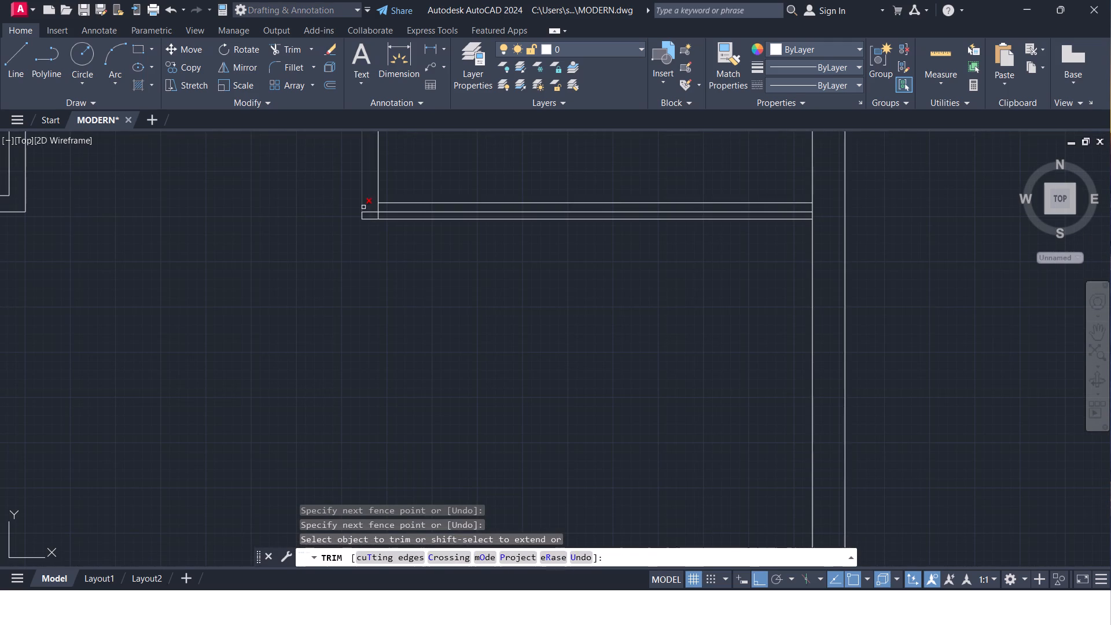
click(373, 211)
click(418, 214)
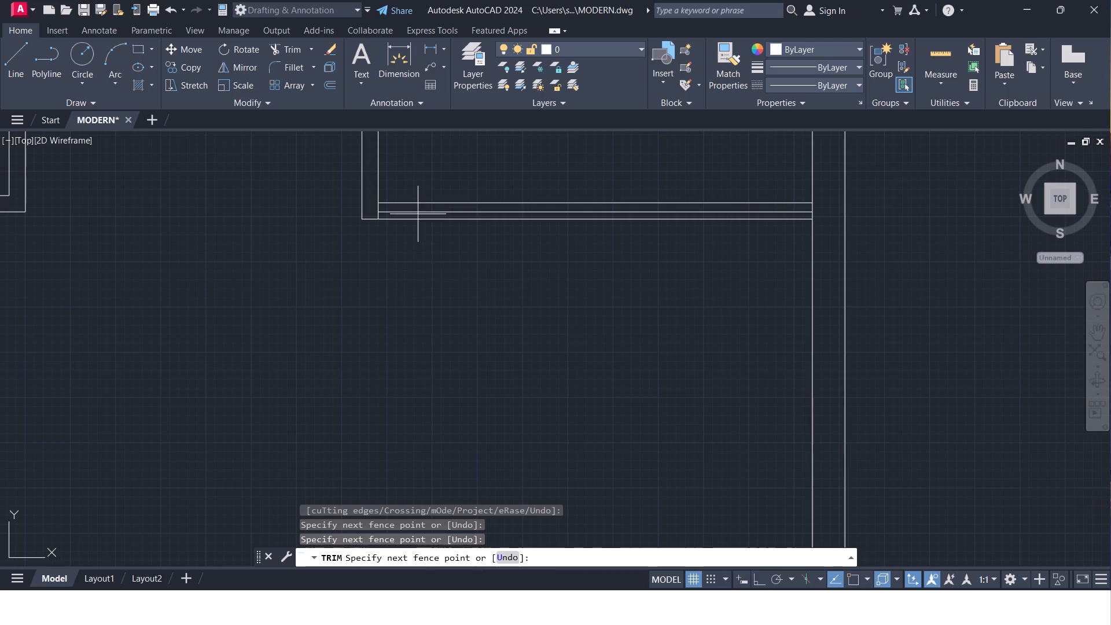
click(417, 206)
scroll(452, 336, down, 1)
scroll(349, 358, down, 1)
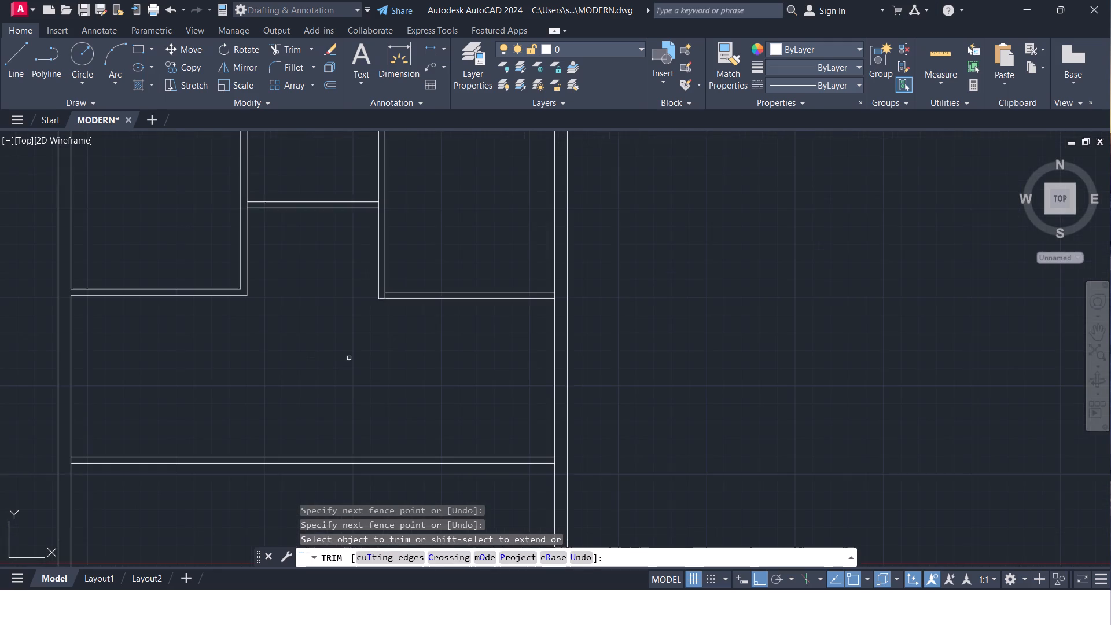
scroll(387, 297, up, 2)
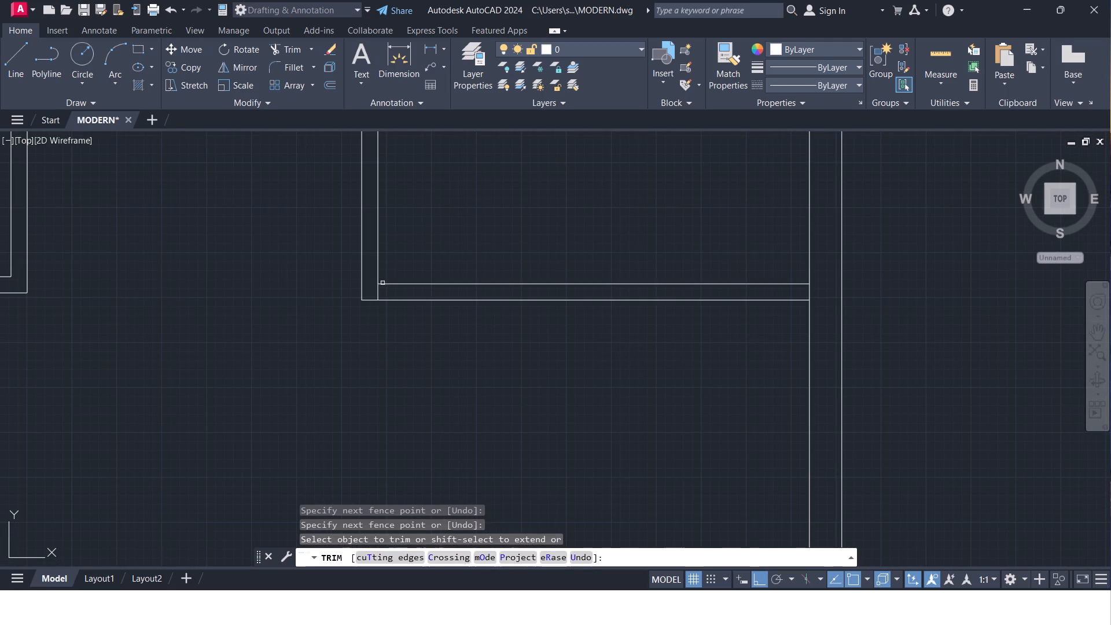
click(377, 294)
Trim the short vertical segments across both ends of the small middle room's bottom wall, opening it into the adjoining partitions.
scroll(525, 207, down, 2)
middle_drag(496, 175, 499, 194)
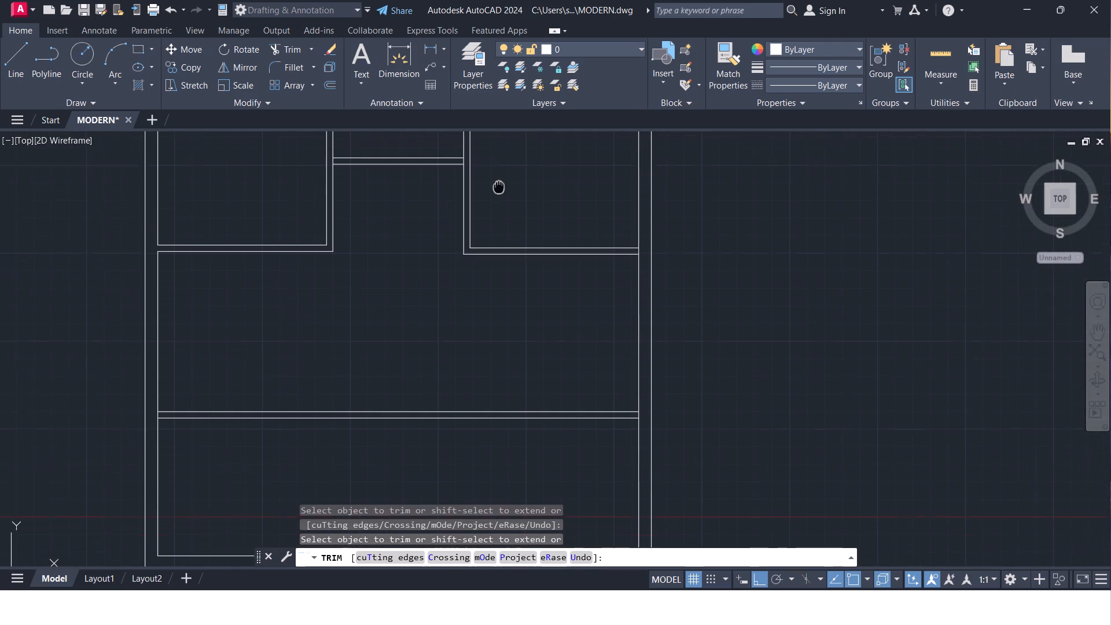
middle_drag(499, 194, 511, 251)
scroll(502, 236, up, 2)
click(432, 215)
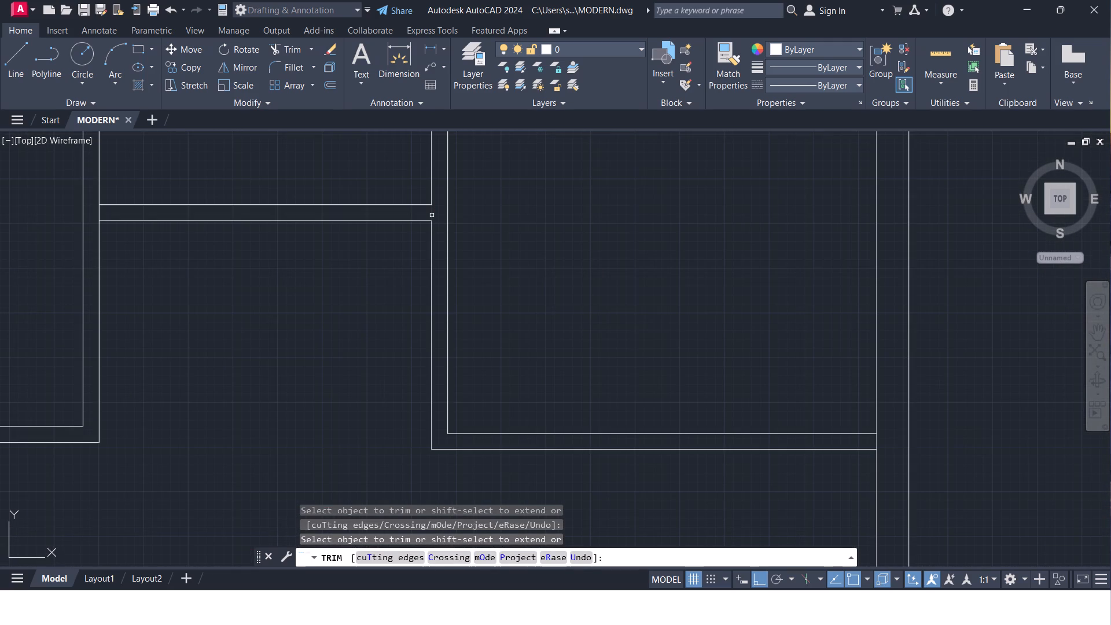
scroll(285, 289, down, 1)
middle_drag(272, 296, 457, 304)
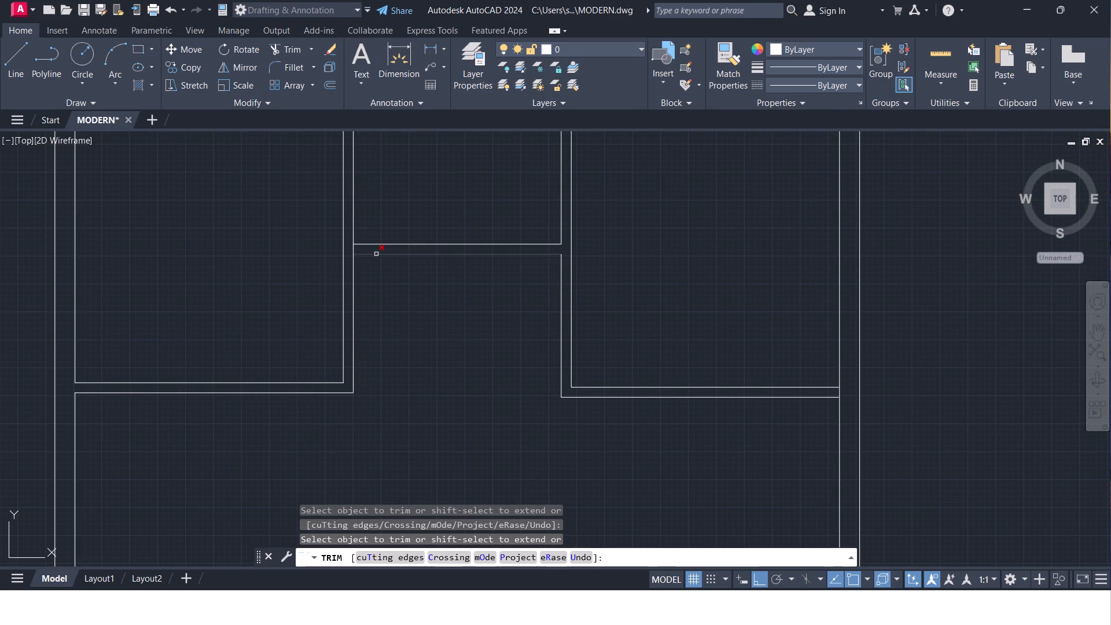
click(355, 251)
scroll(398, 321, down, 2)
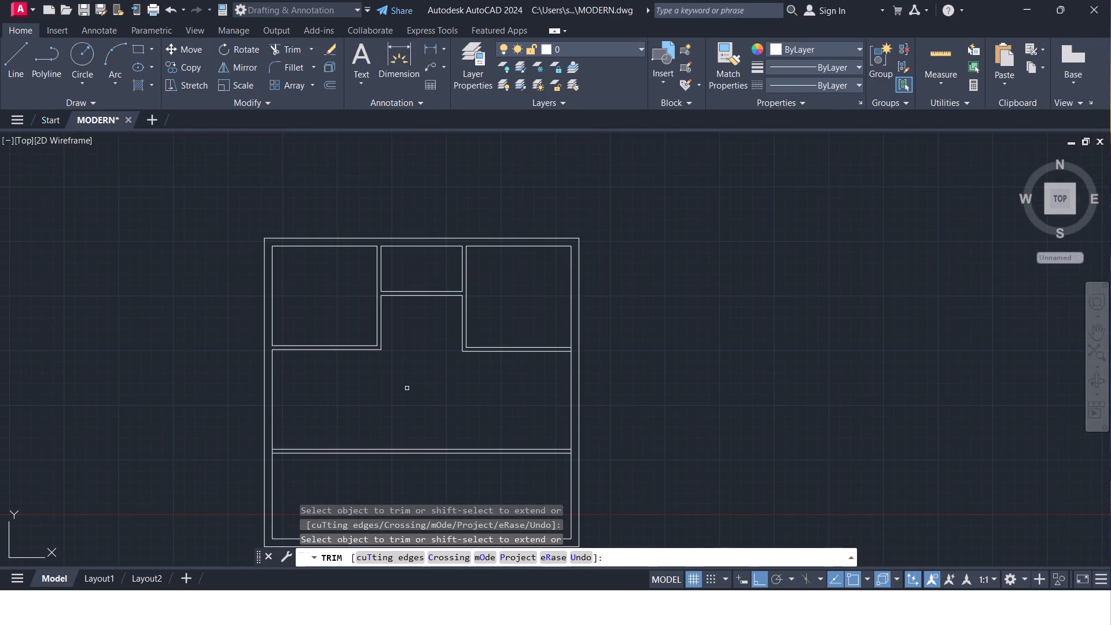
middle_drag(407, 391, 395, 302)
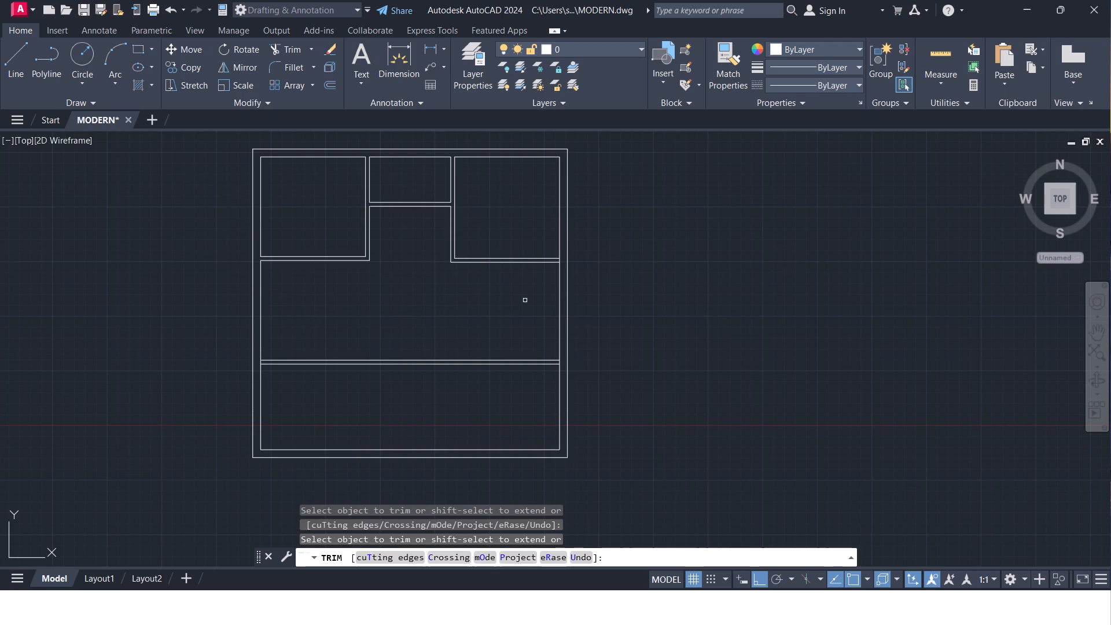
key(Escape)
Offset the lower line of the upper-right room's bottom wall 4'4" downward.
text(OFF)
key(Return)
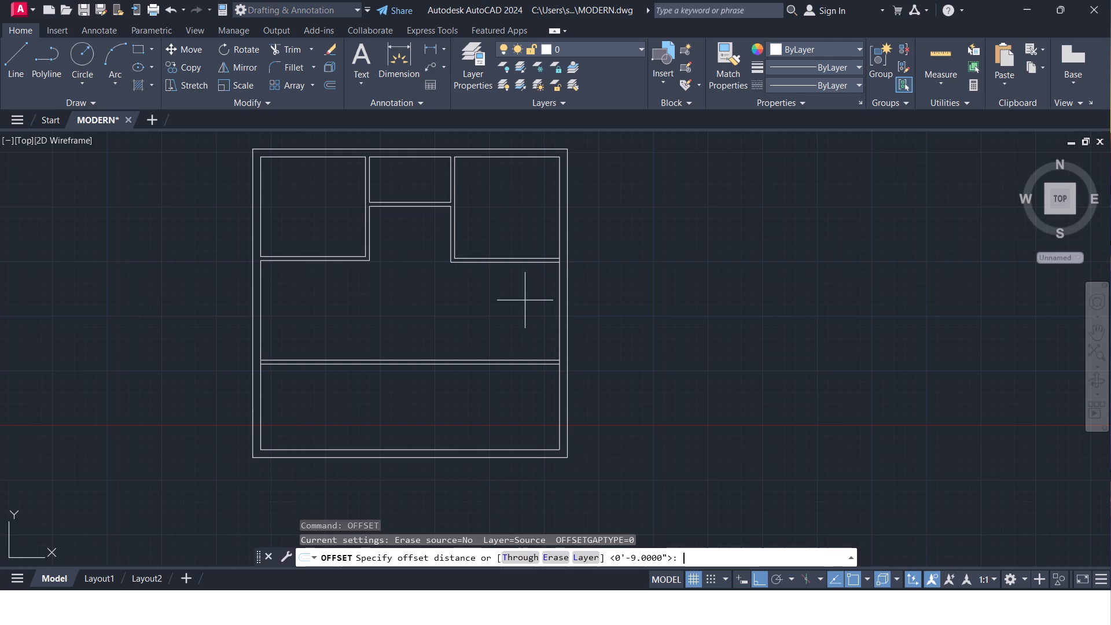
text(4'4")
key(Return)
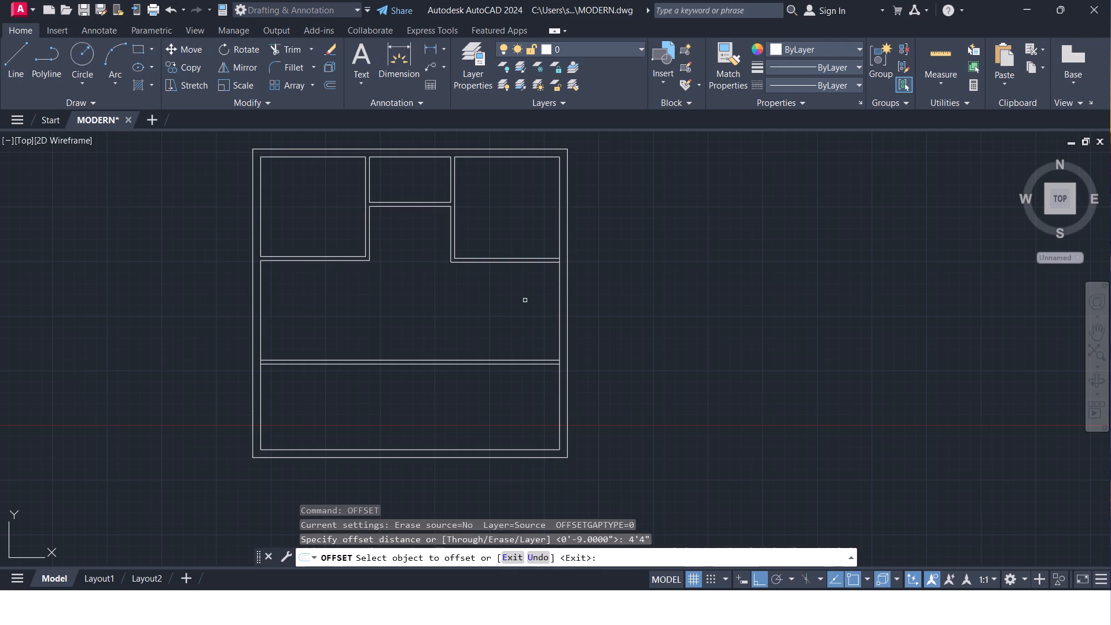
click(531, 262)
click(506, 325)
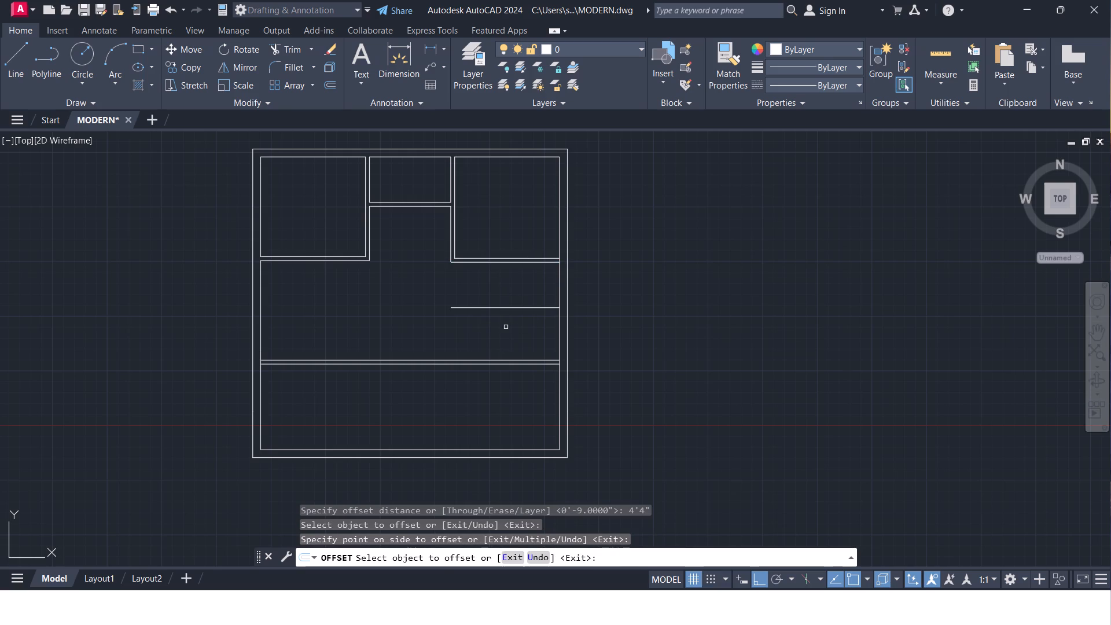
scroll(506, 327, up, 1)
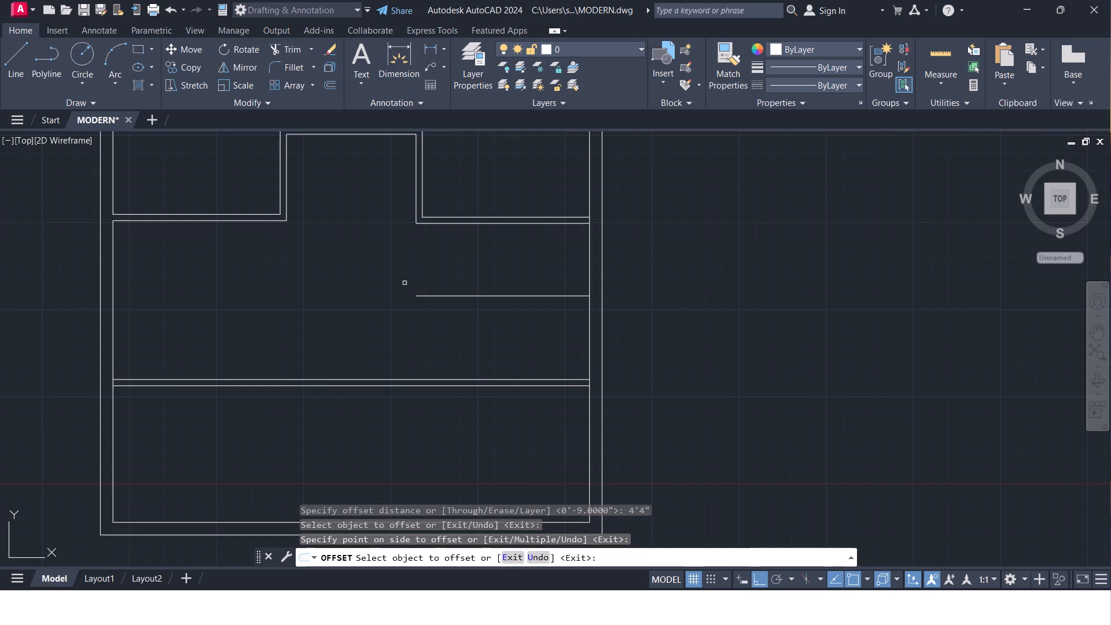
key(space)
Offset the new short horizontal line 4.5" downward to give the partition its thickness.
key(space)
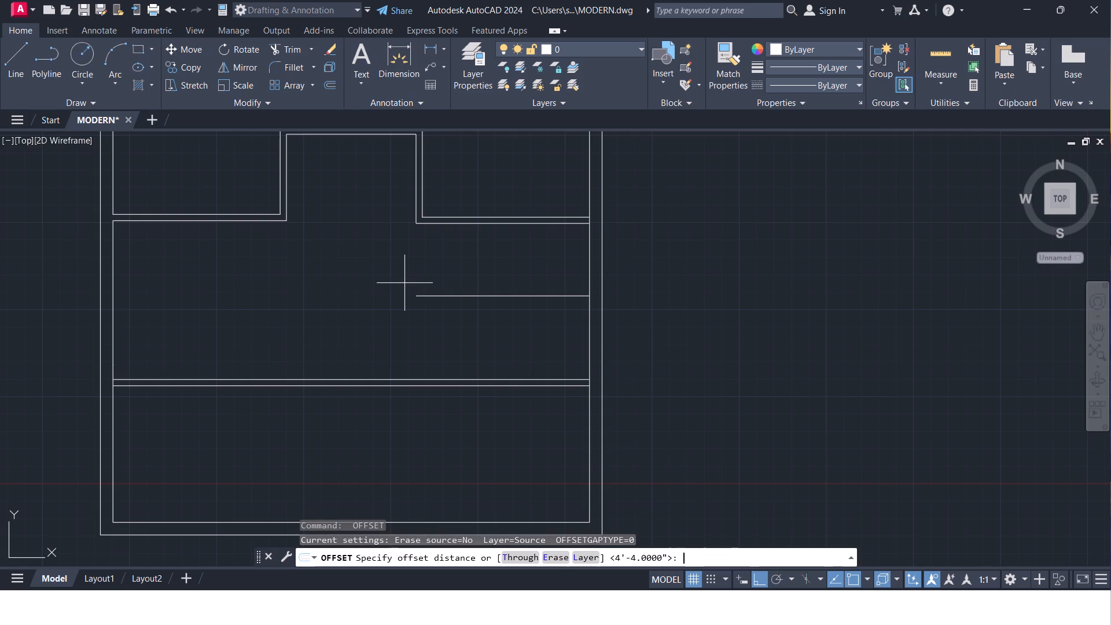
text(4.5")
key(Return)
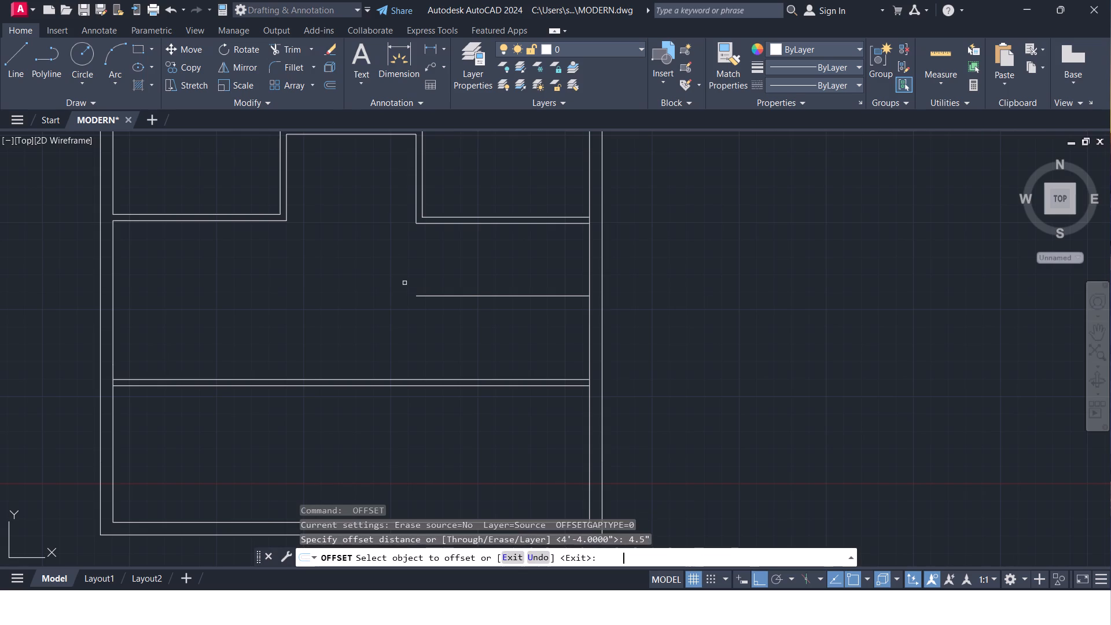
click(453, 293)
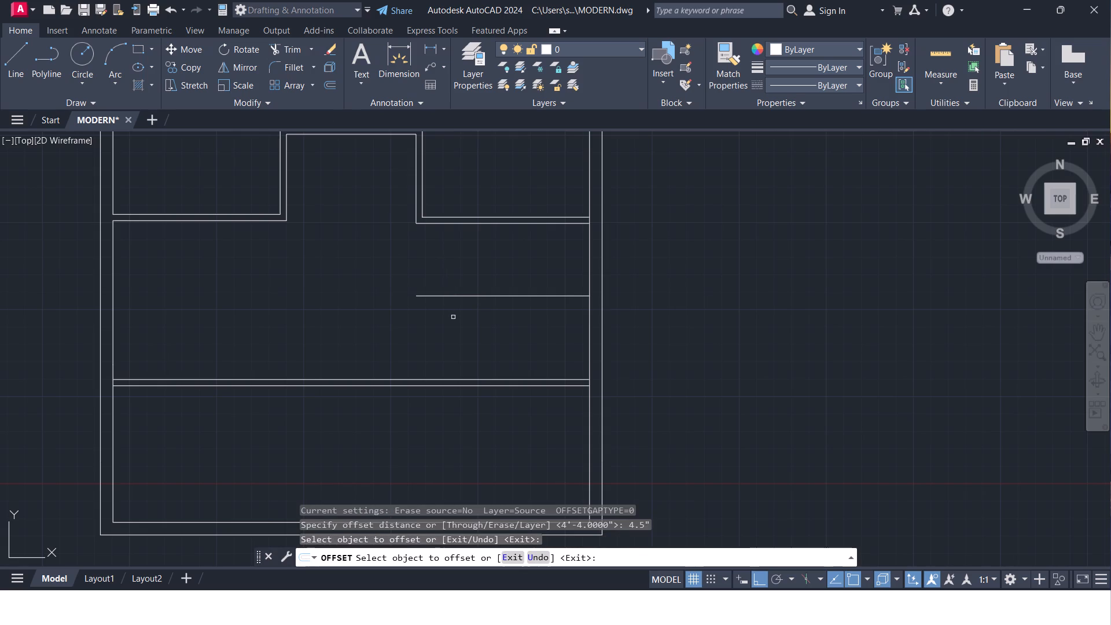
click(462, 296)
click(469, 323)
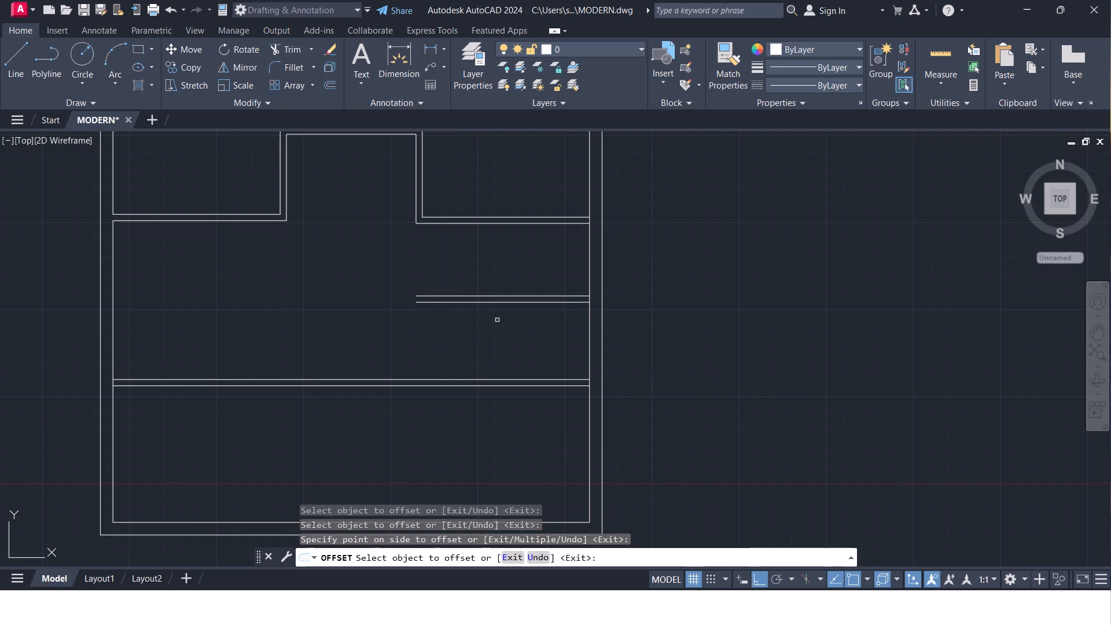
key(Escape)
Trim the inner right wall line where the upper-right room's bottom wall joins the outer wall.
text(TR)
key(Return)
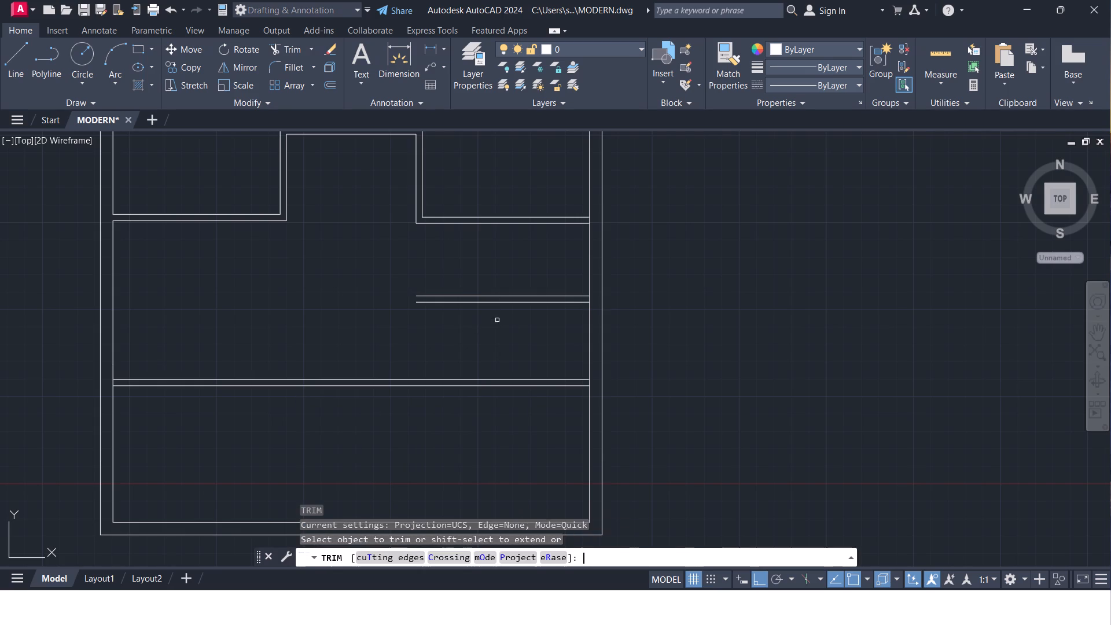
click(588, 220)
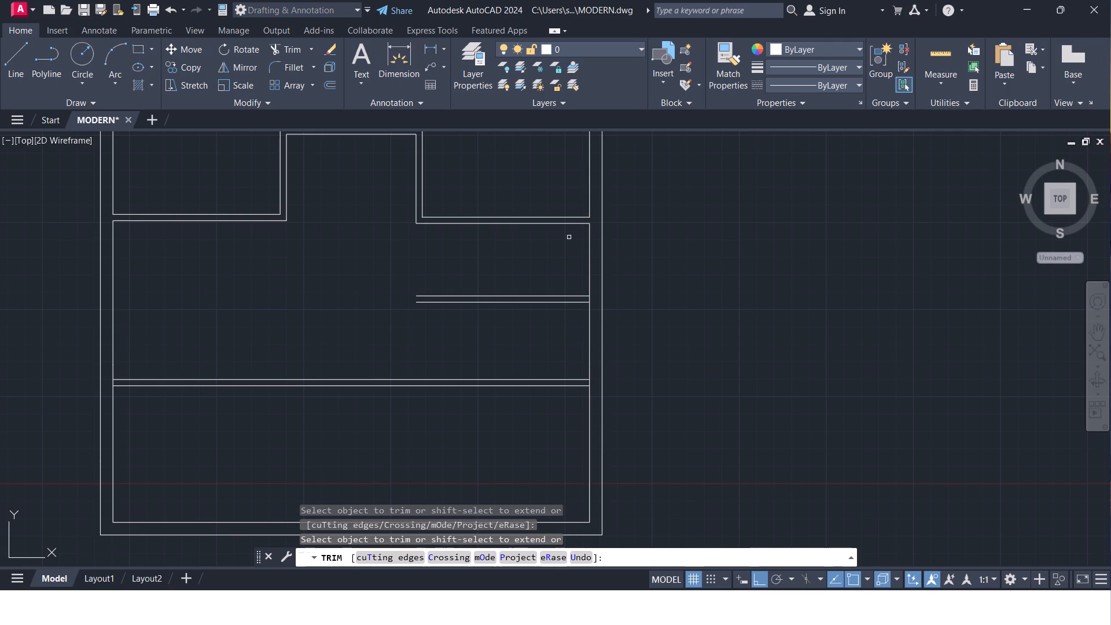
key(Escape)
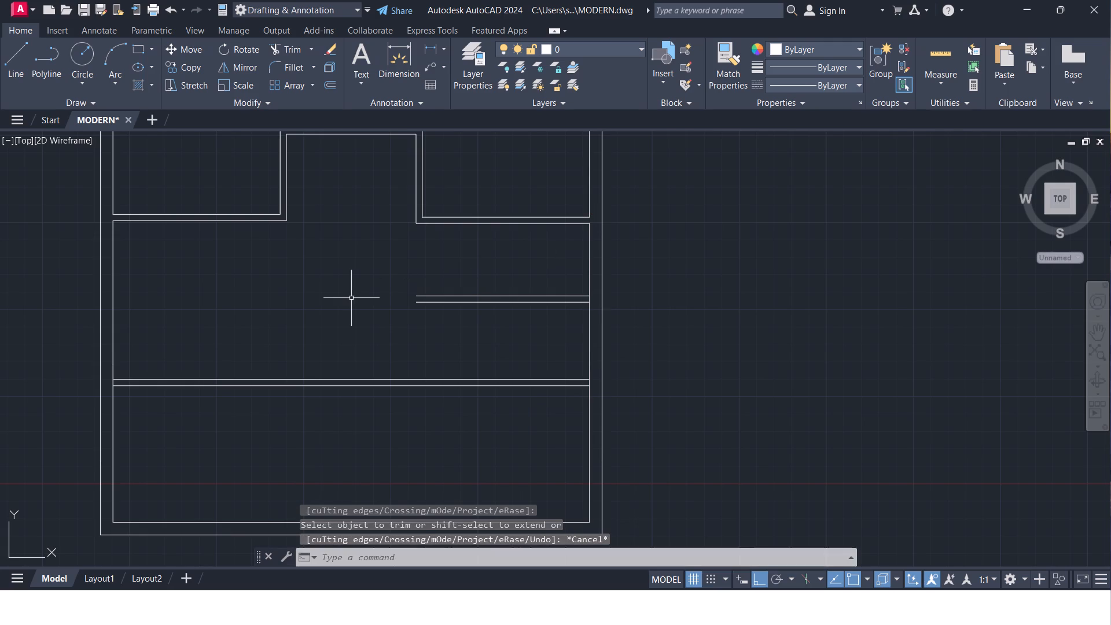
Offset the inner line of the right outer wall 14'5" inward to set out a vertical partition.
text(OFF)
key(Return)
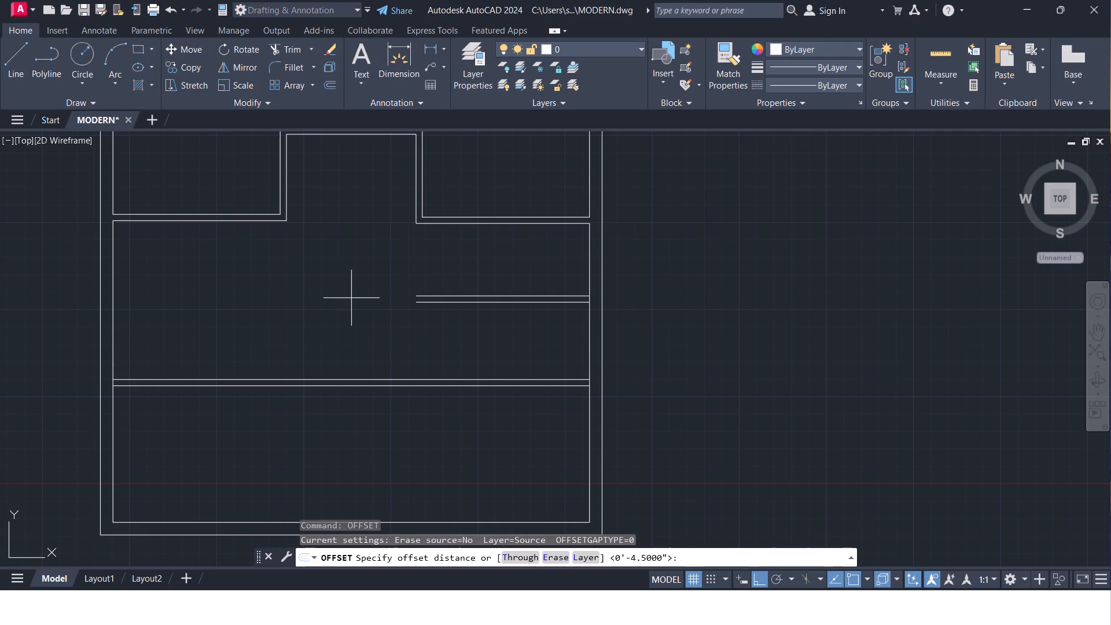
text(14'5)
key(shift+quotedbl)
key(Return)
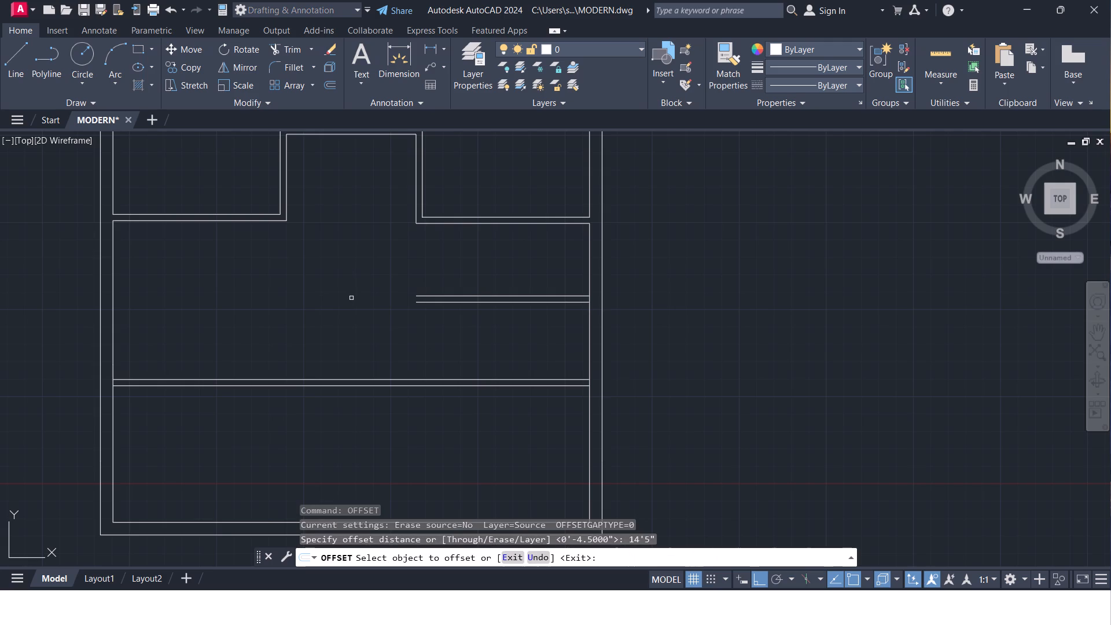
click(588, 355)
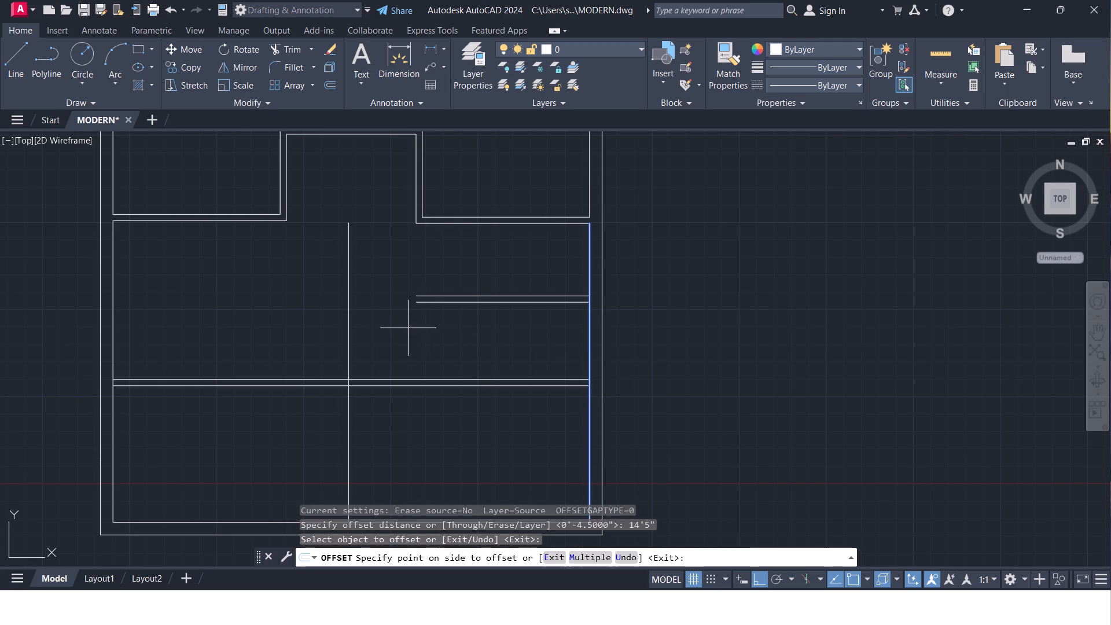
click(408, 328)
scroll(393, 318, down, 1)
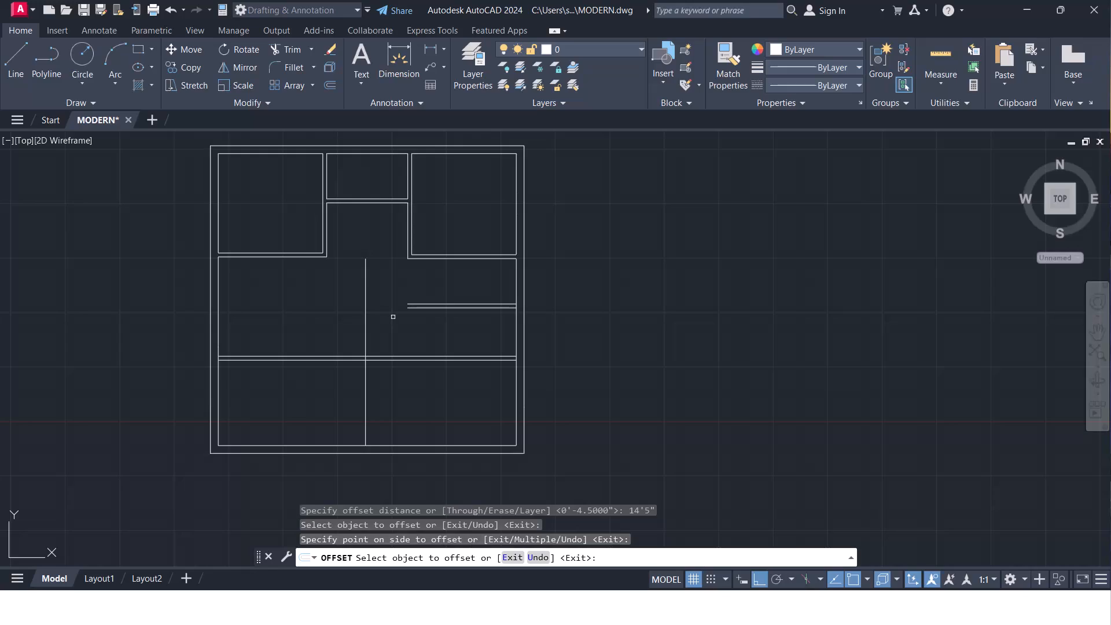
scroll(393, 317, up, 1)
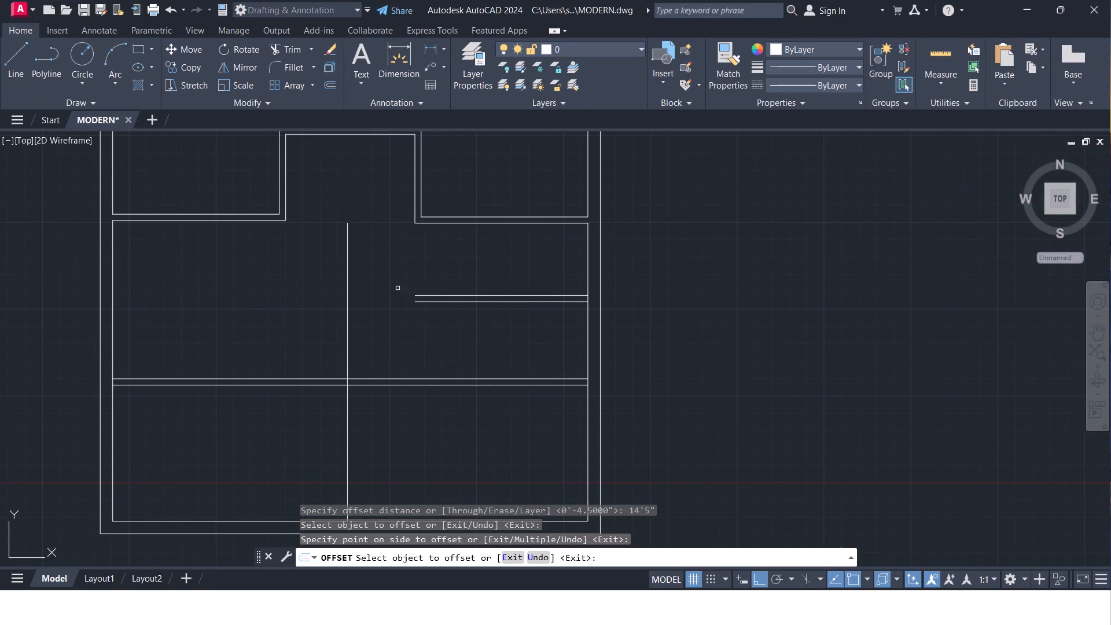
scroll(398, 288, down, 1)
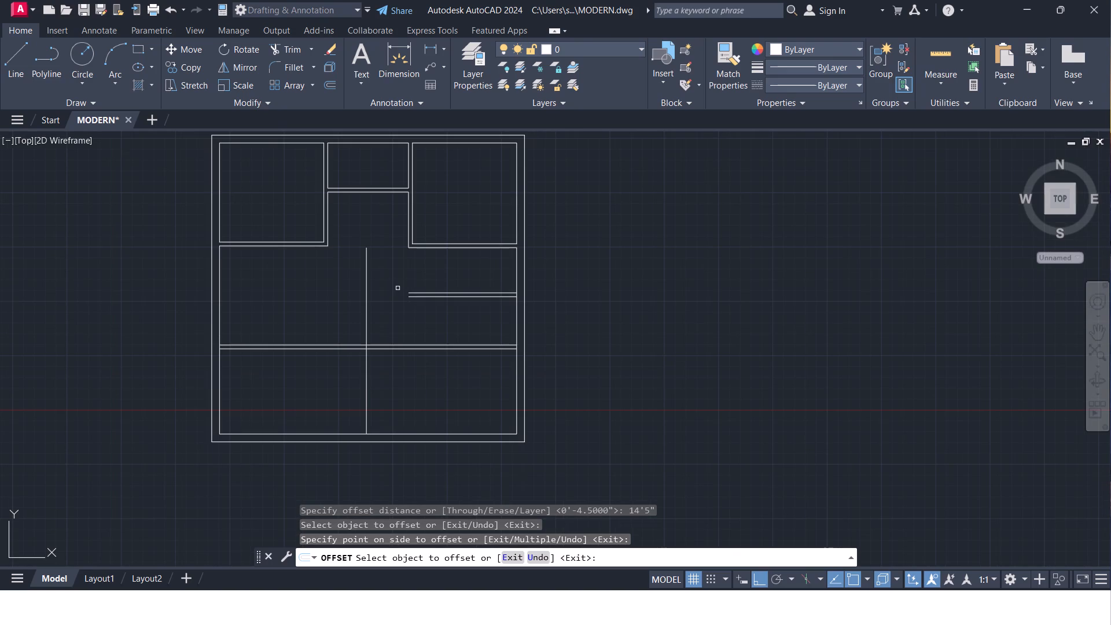
Measure the width of the small middle room between its side partitions with a linear dimension.
click(434, 41)
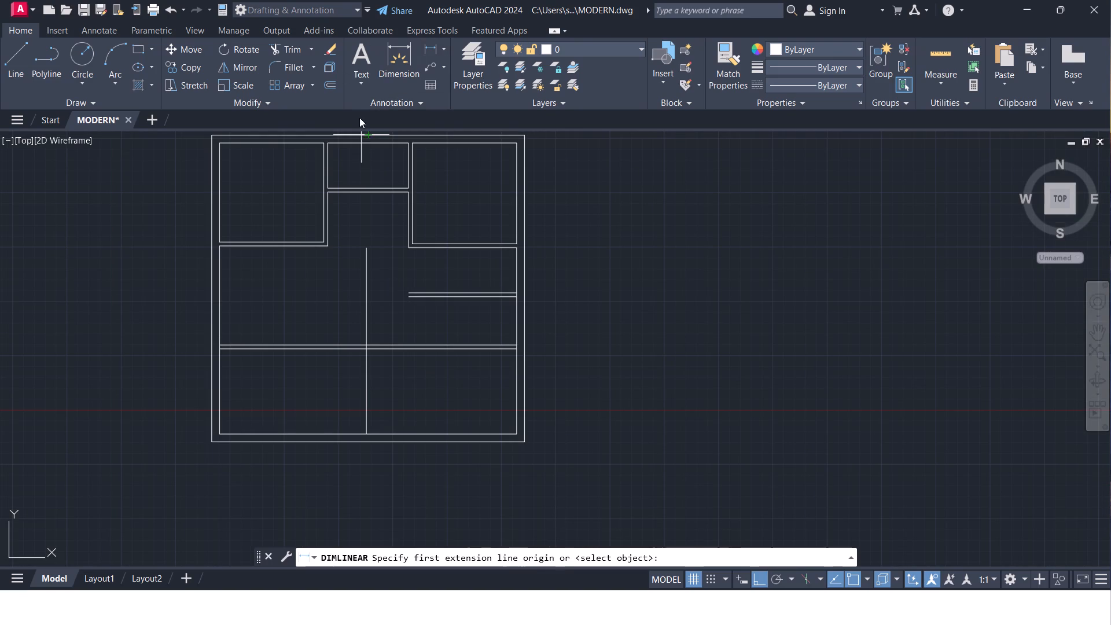
click(334, 161)
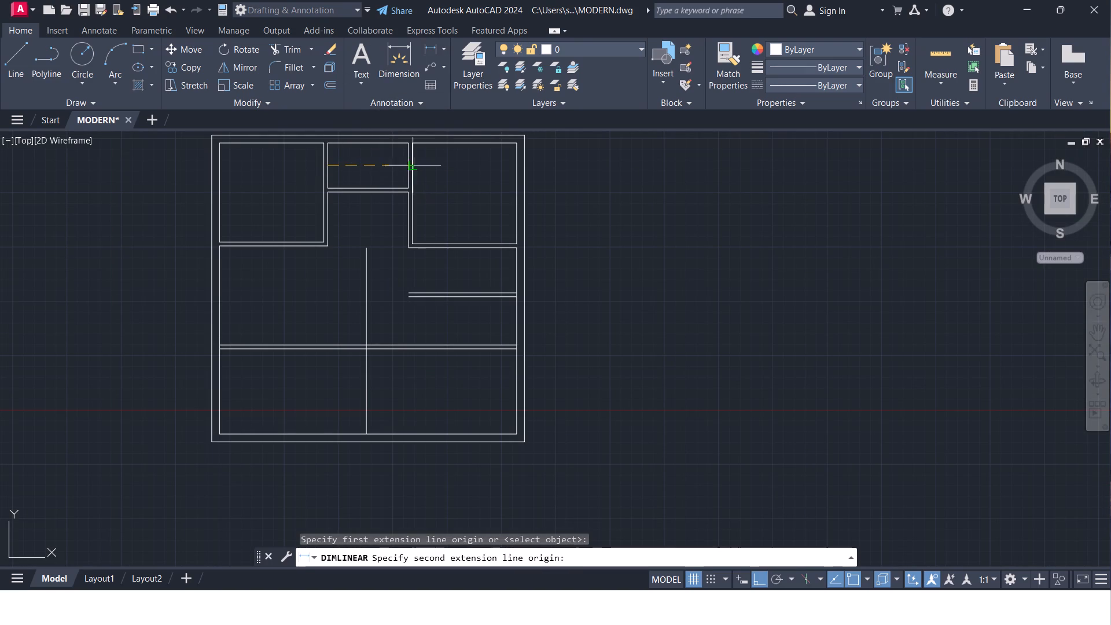
scroll(409, 165, up, 2)
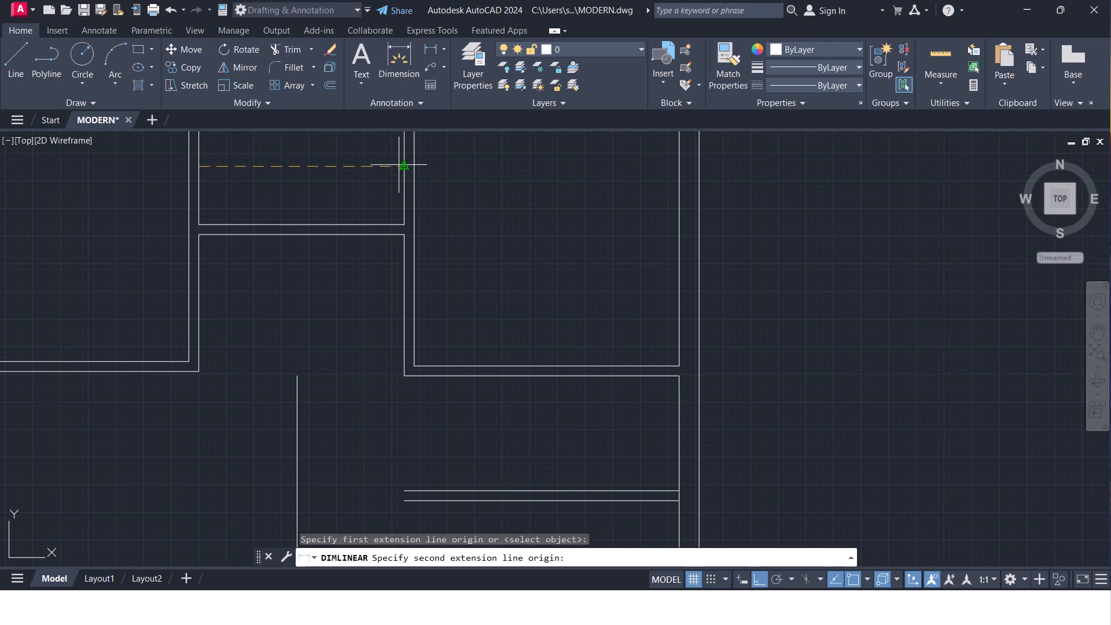
click(403, 166)
scroll(367, 167, up, 4)
scroll(227, 189, up, 1)
middle_drag(227, 189, 296, 208)
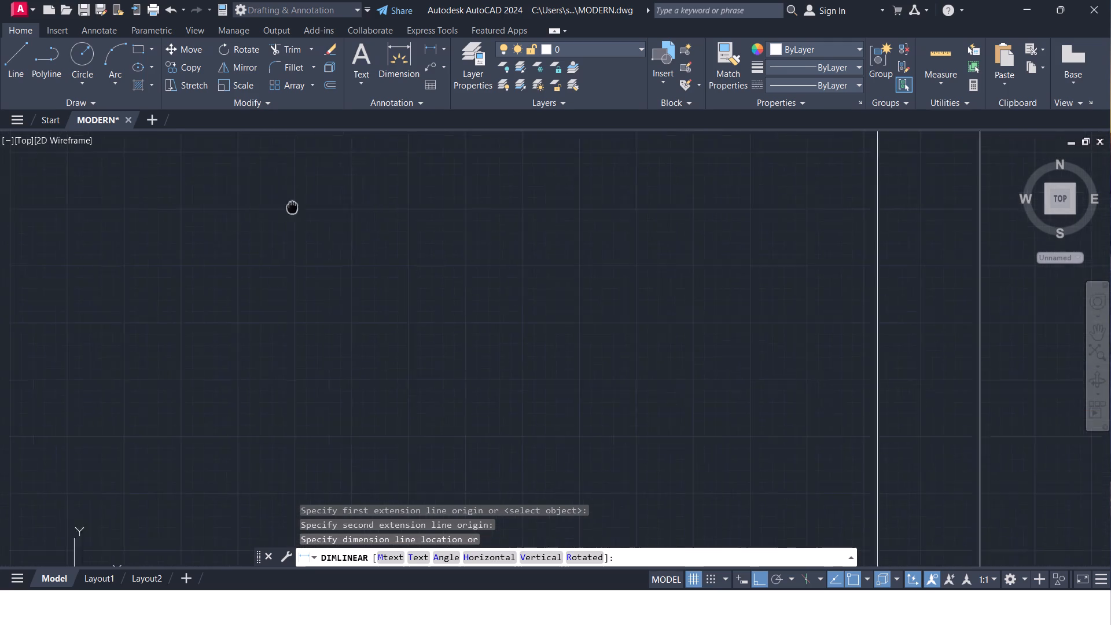
middle_drag(296, 208, 459, 233)
scroll(351, 251, down, 2)
middle_drag(290, 258, 472, 294)
scroll(434, 299, up, 1)
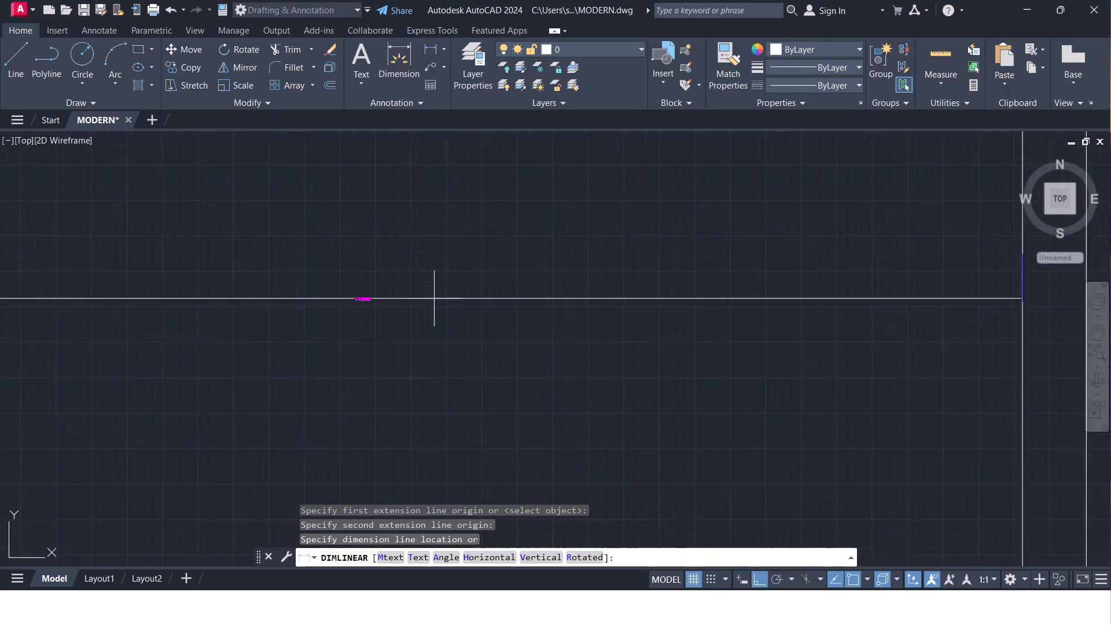
scroll(434, 299, up, 2)
scroll(433, 299, down, 2)
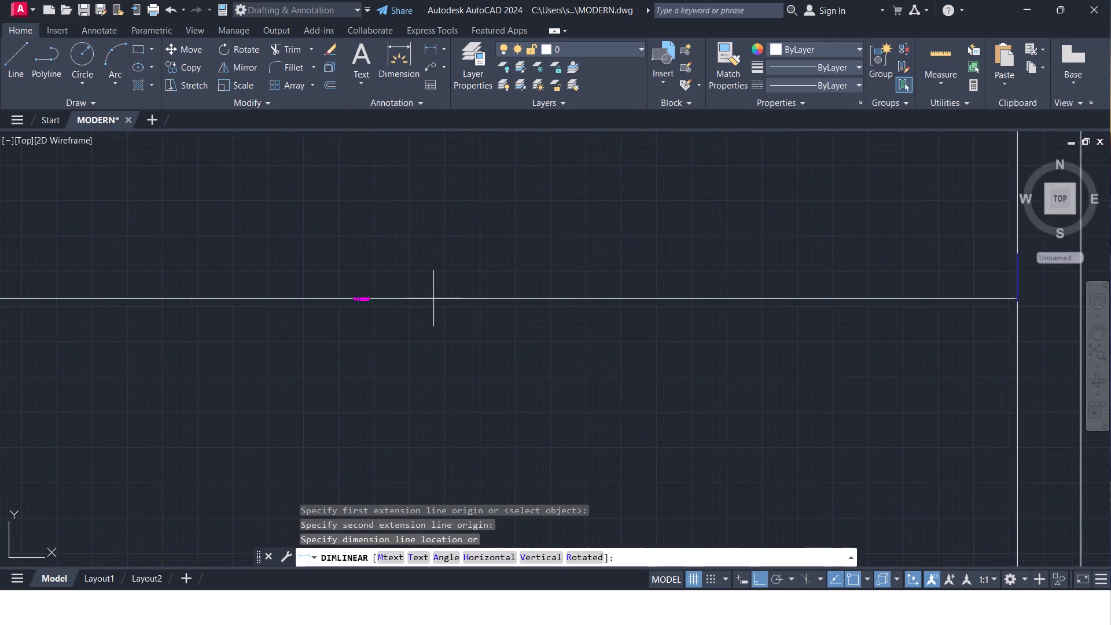
scroll(433, 299, down, 4)
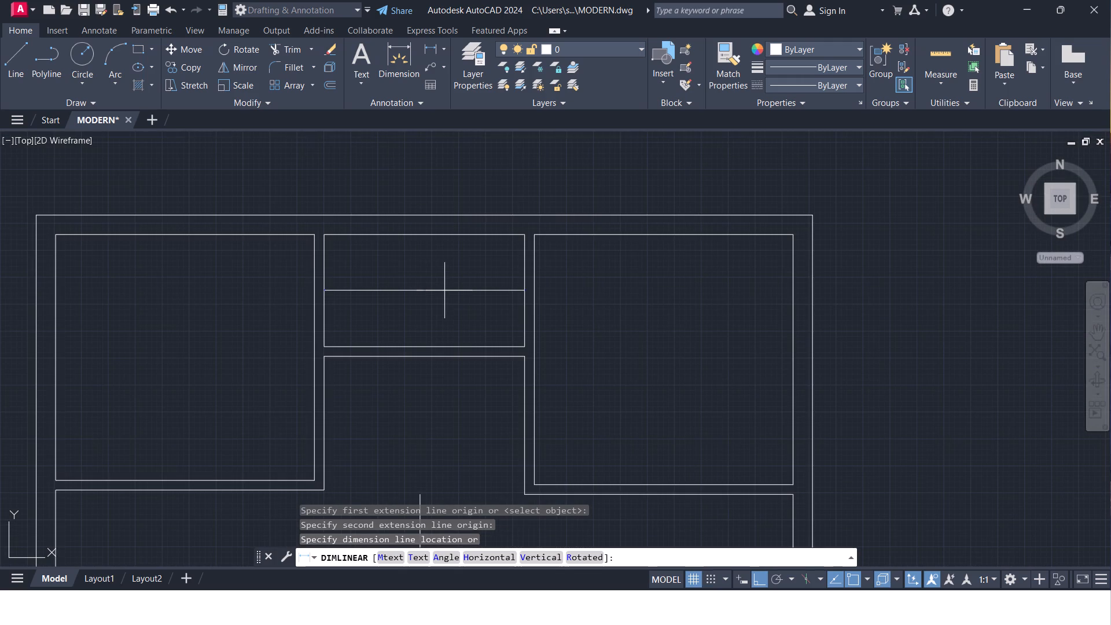
key(Escape)
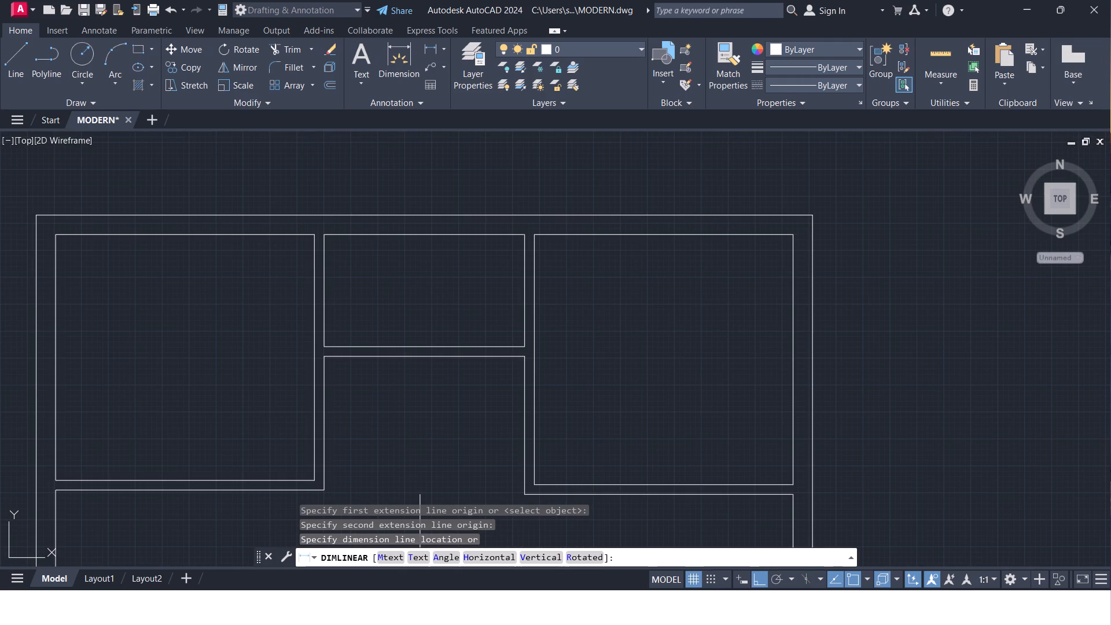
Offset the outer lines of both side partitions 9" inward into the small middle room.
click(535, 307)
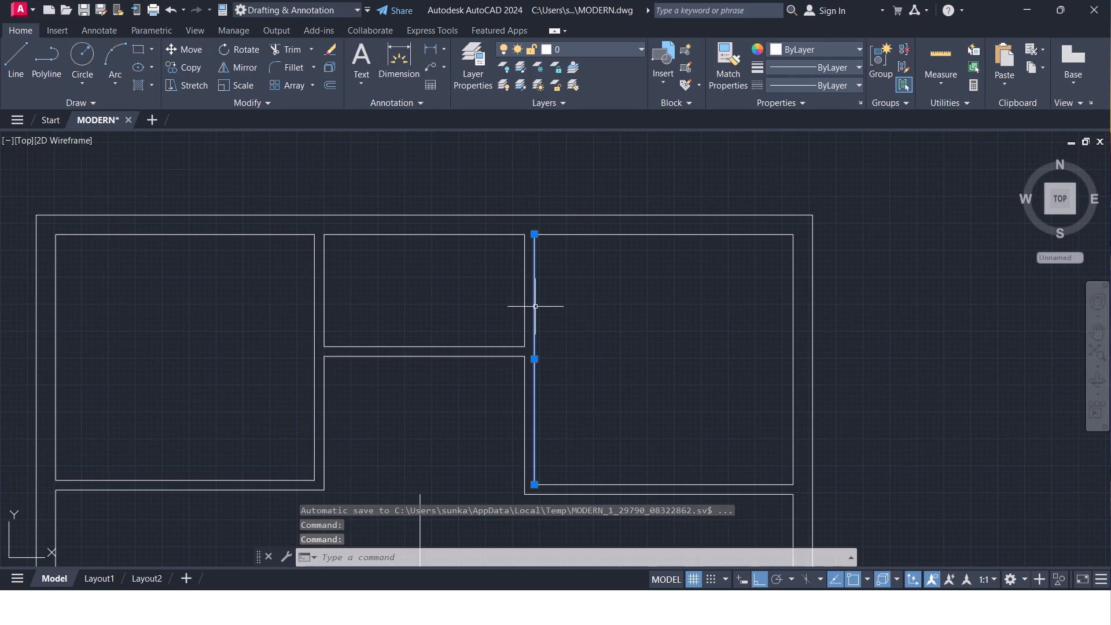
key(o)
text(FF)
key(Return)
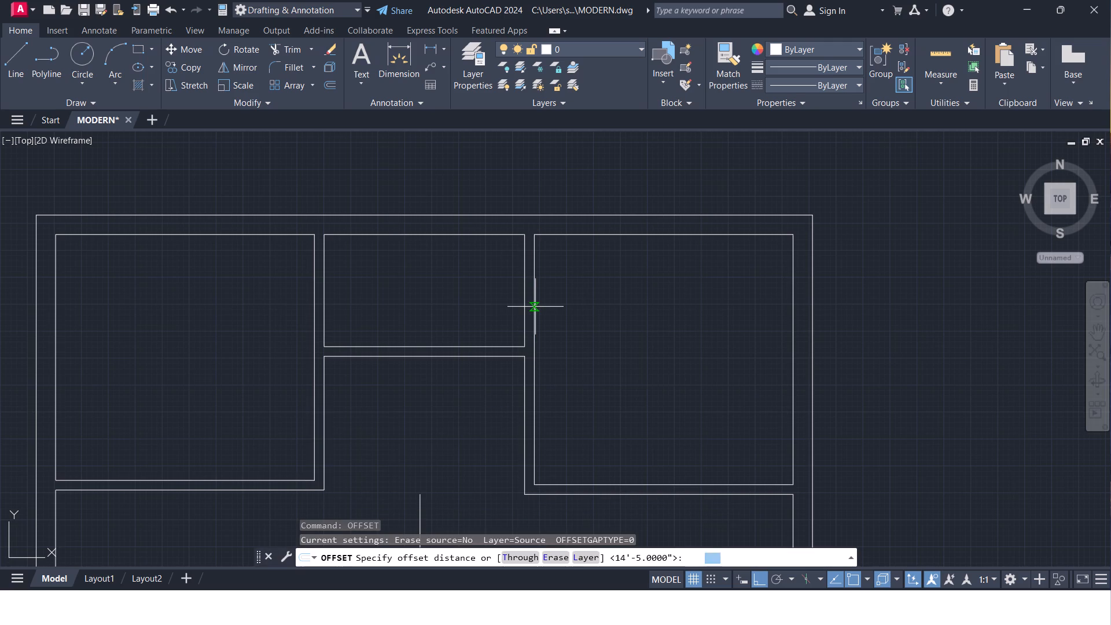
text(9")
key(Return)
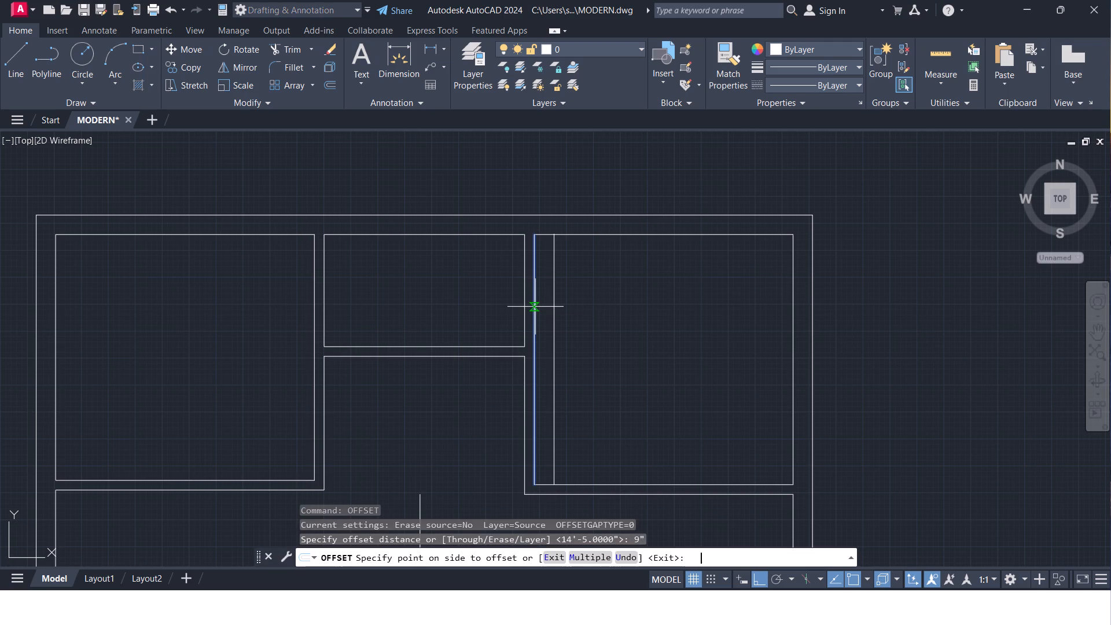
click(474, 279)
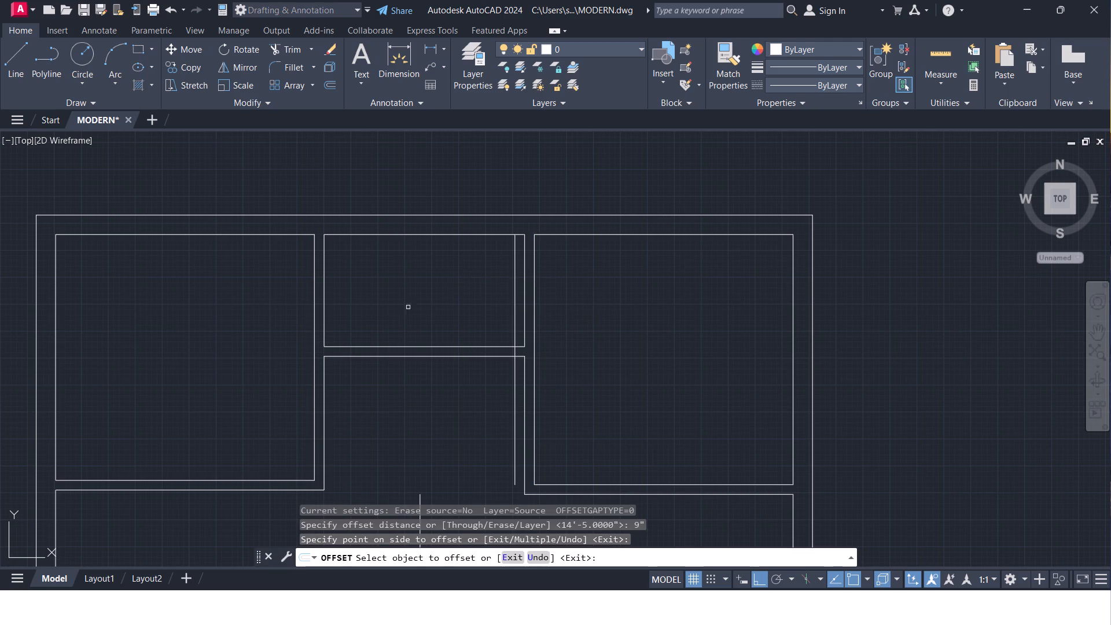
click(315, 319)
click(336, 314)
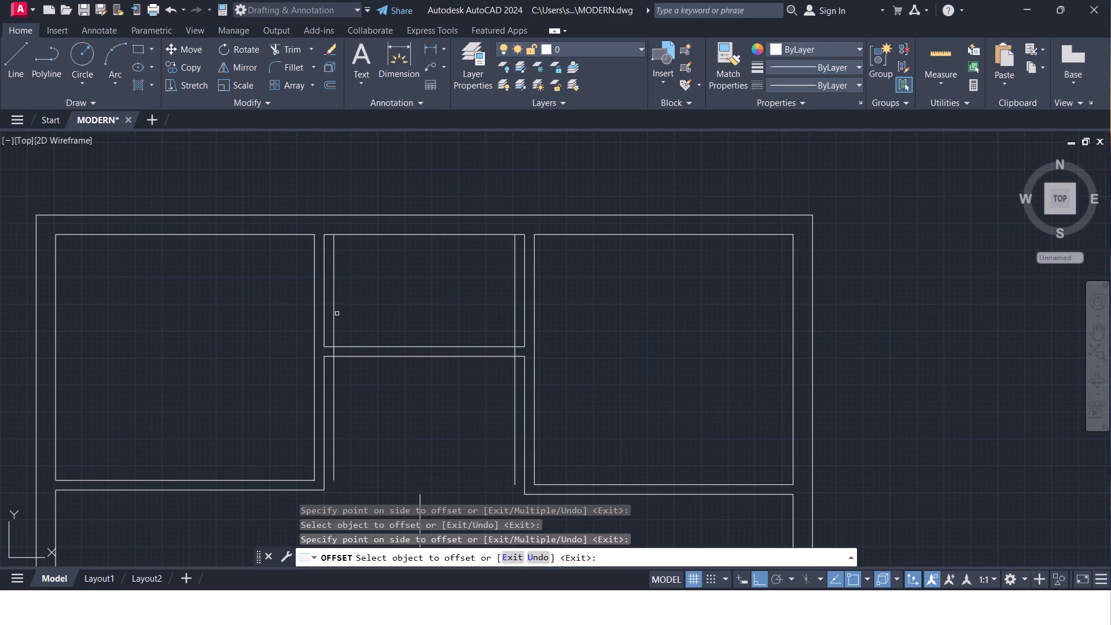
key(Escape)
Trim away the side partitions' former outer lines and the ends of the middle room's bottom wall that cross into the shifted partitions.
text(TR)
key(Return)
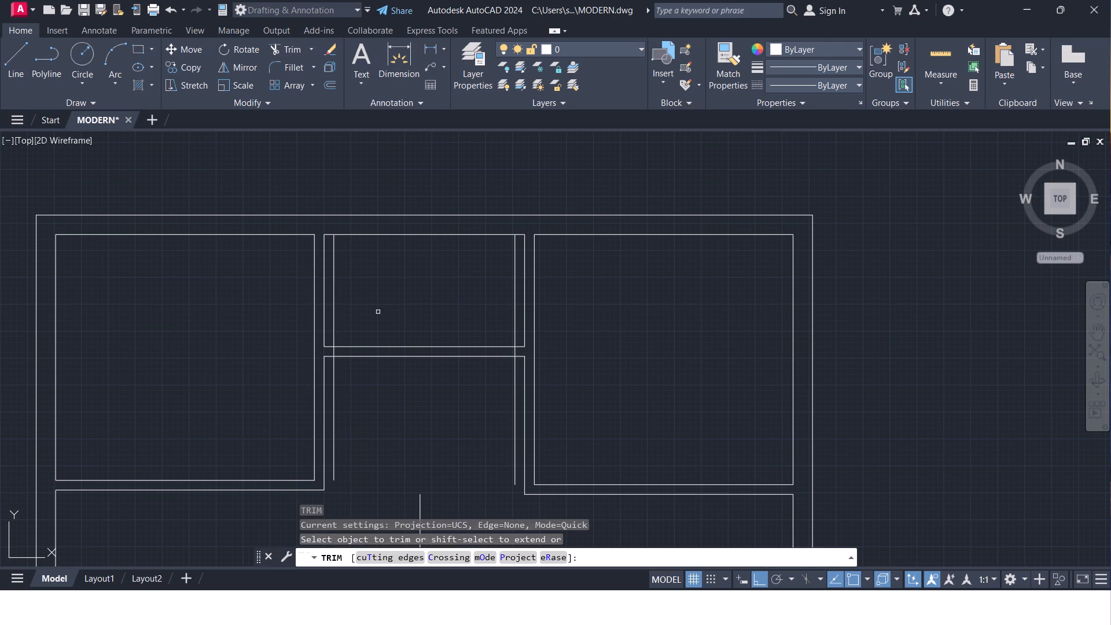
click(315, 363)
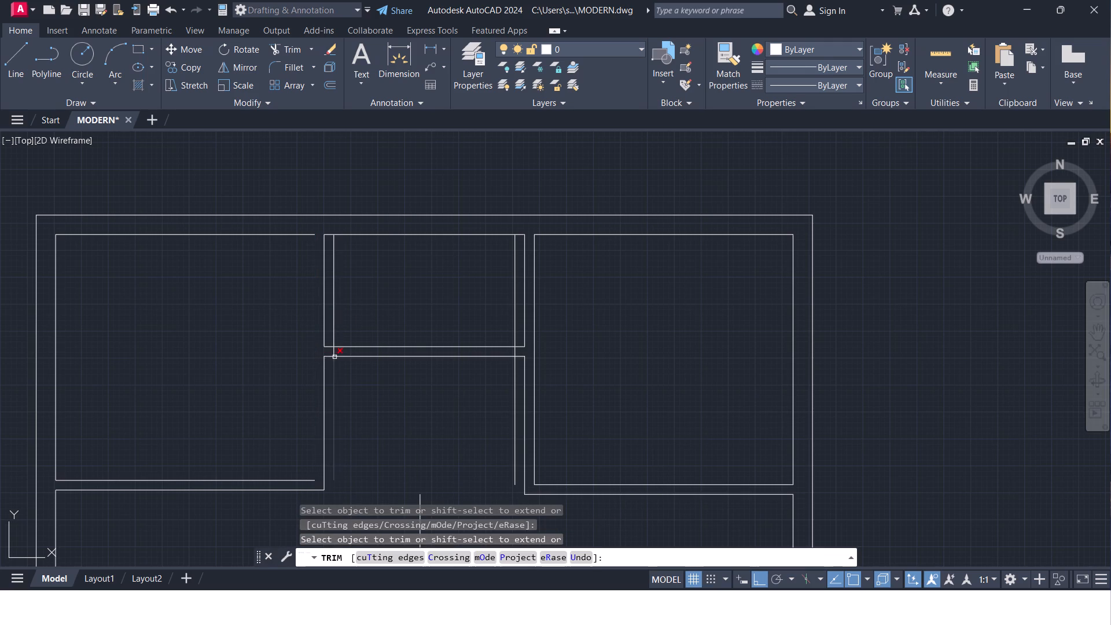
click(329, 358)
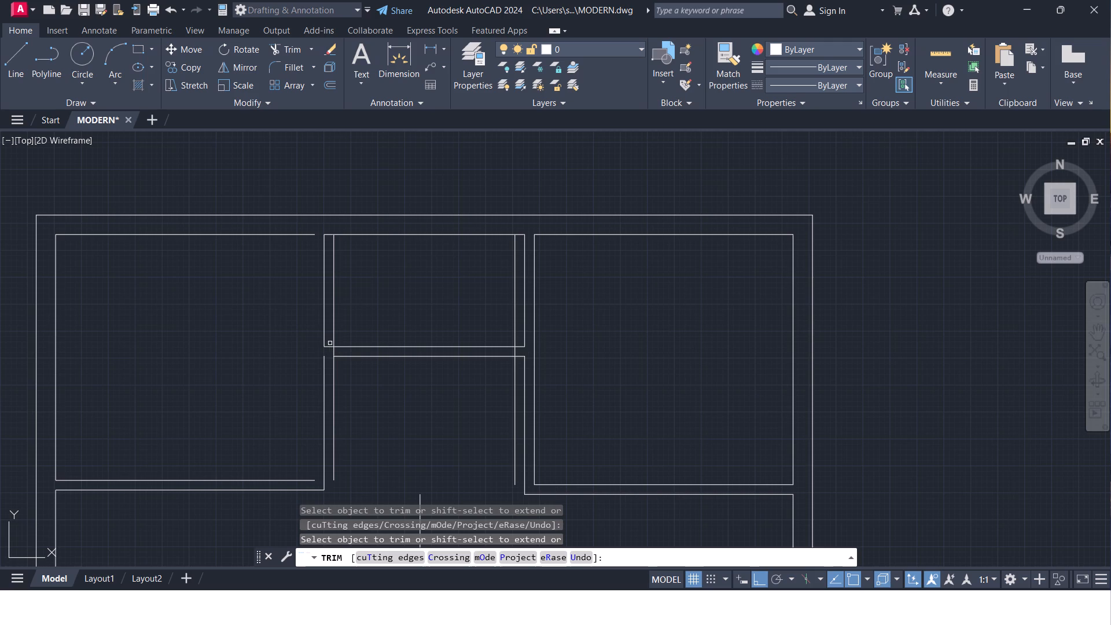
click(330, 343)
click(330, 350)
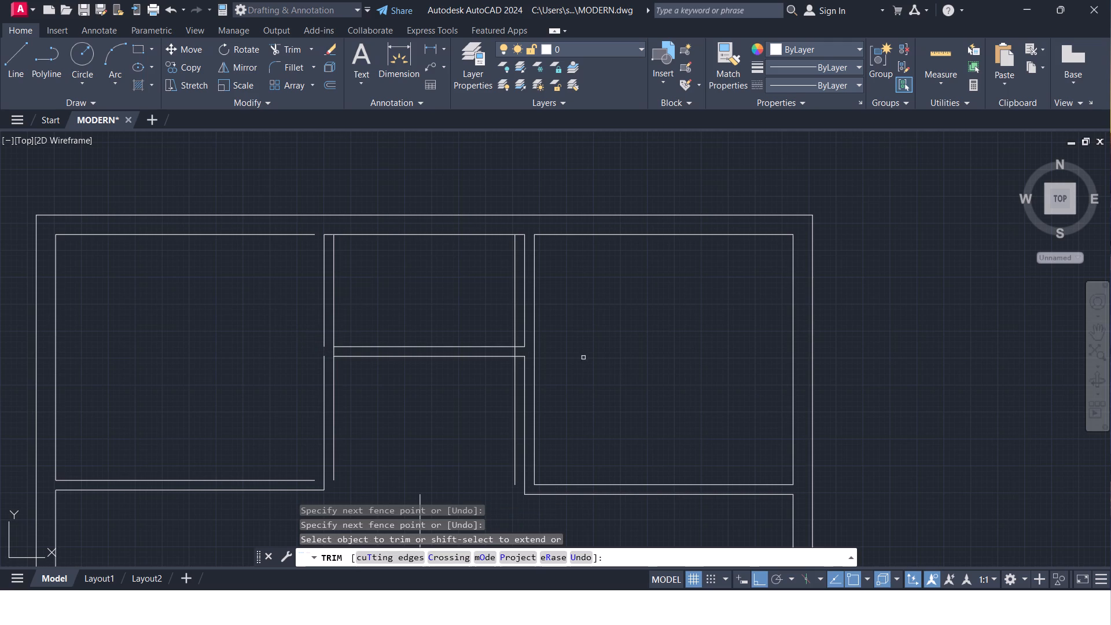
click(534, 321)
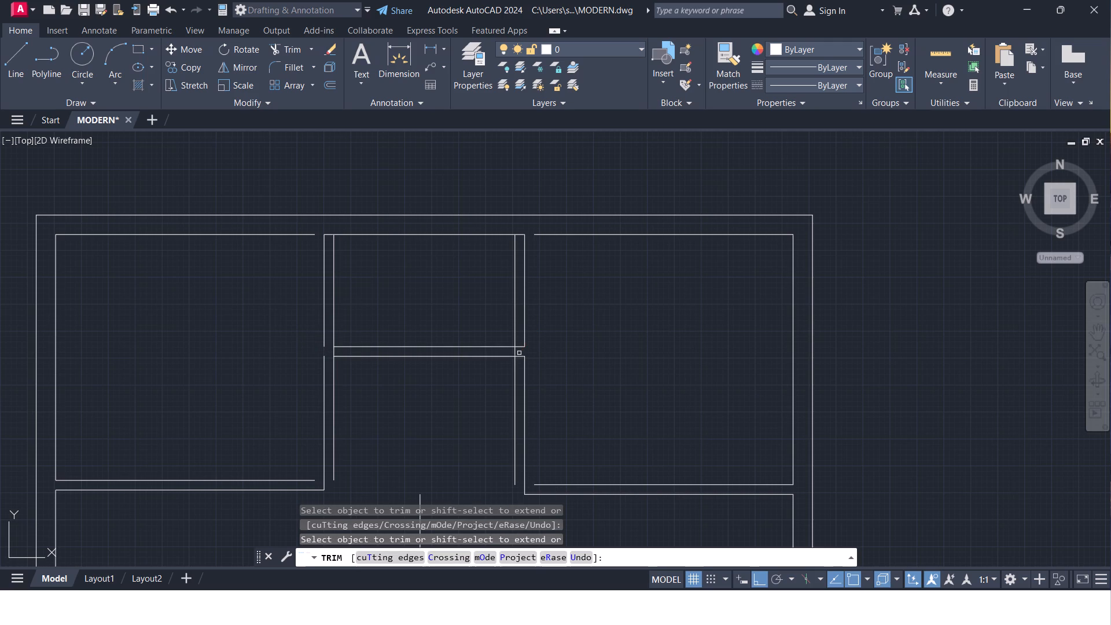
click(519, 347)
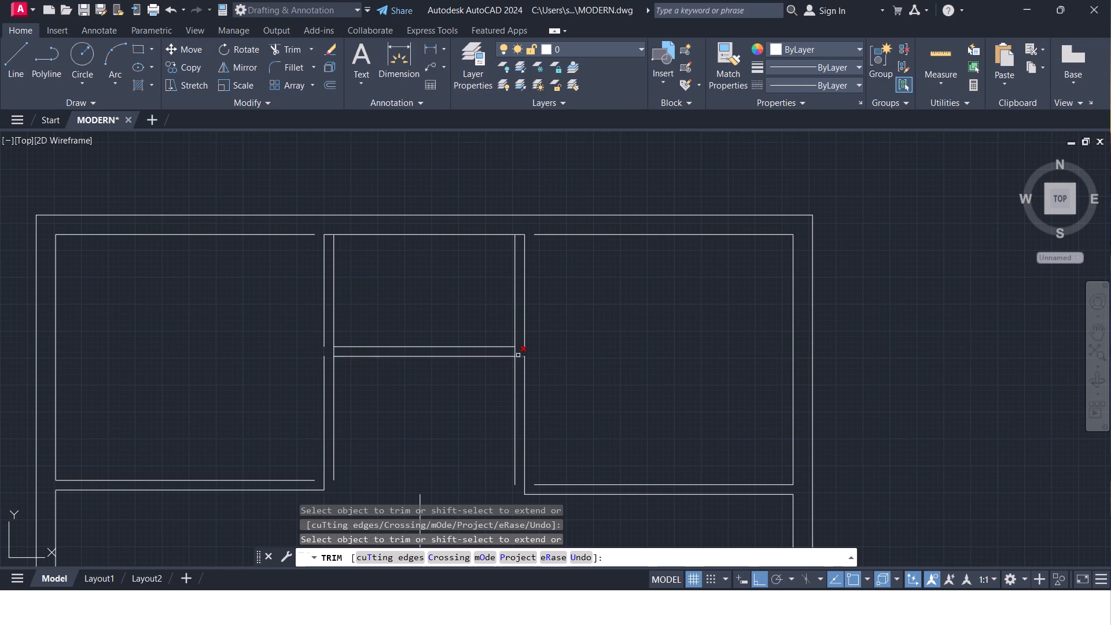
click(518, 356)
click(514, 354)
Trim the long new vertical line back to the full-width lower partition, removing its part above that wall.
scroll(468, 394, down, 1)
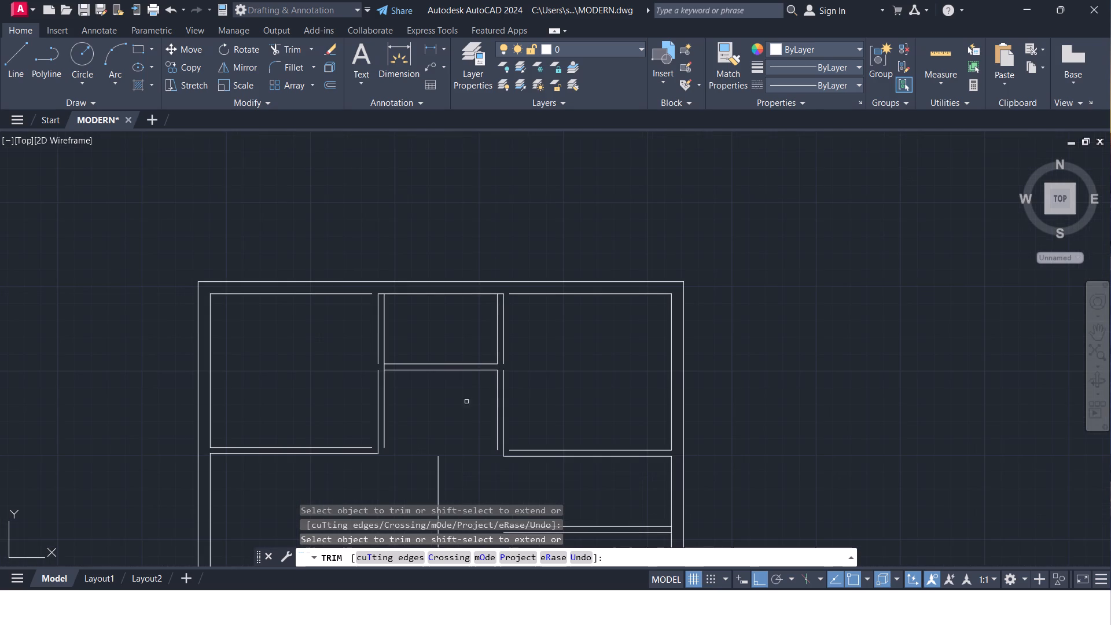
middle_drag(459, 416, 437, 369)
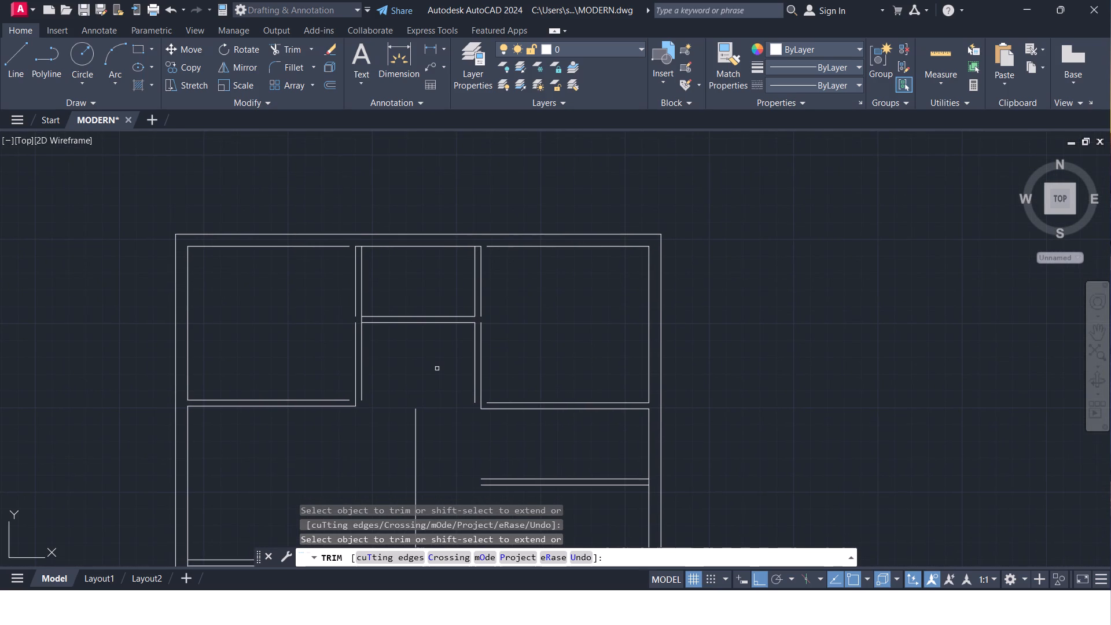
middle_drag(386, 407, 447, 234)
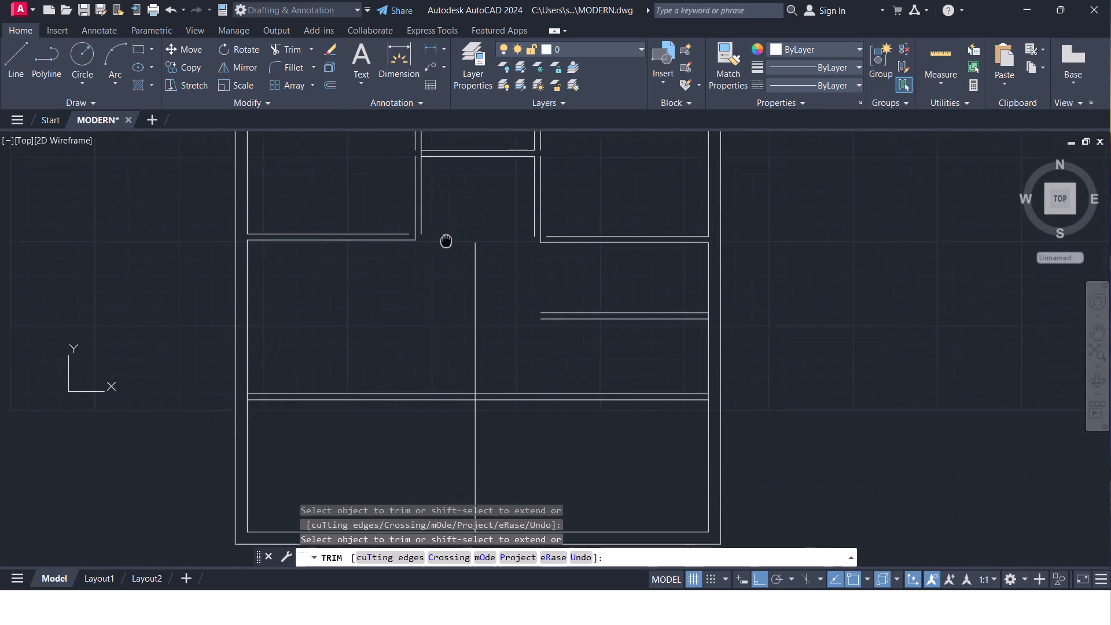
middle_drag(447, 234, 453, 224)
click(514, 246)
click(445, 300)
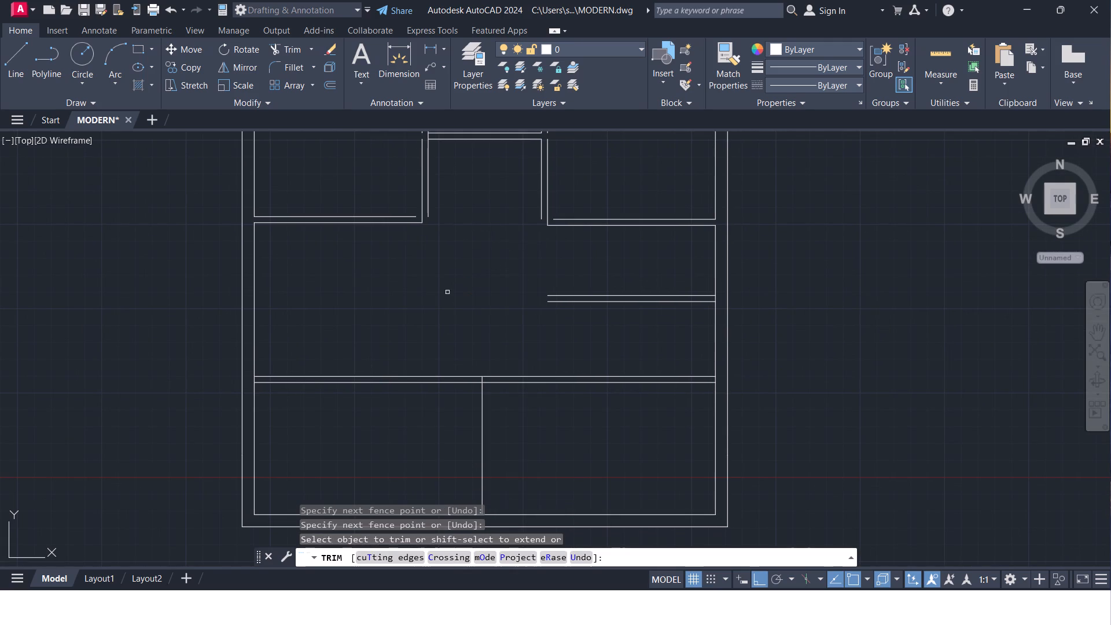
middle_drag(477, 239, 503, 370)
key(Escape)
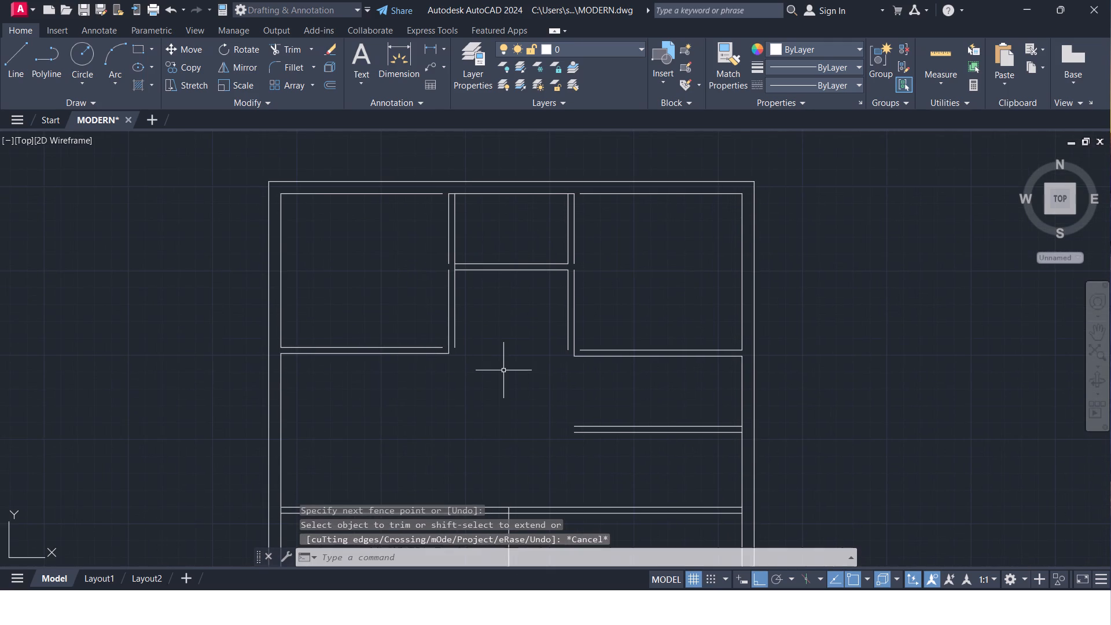
Erase the entire floor plan, including its outer walls and all partitions.
scroll(503, 370, down, 2)
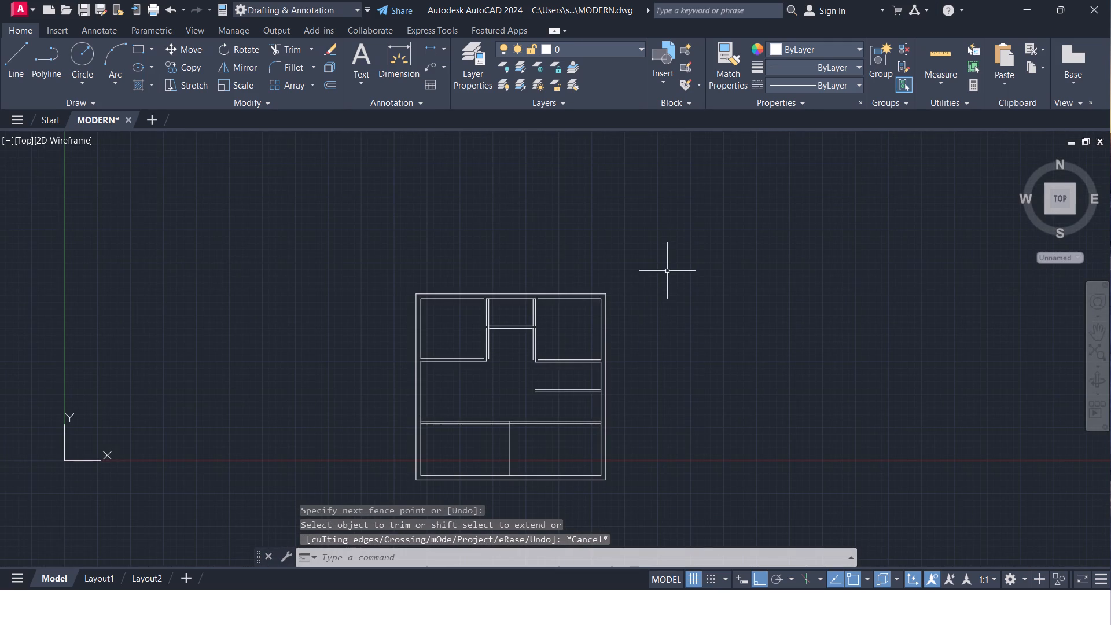
click(667, 271)
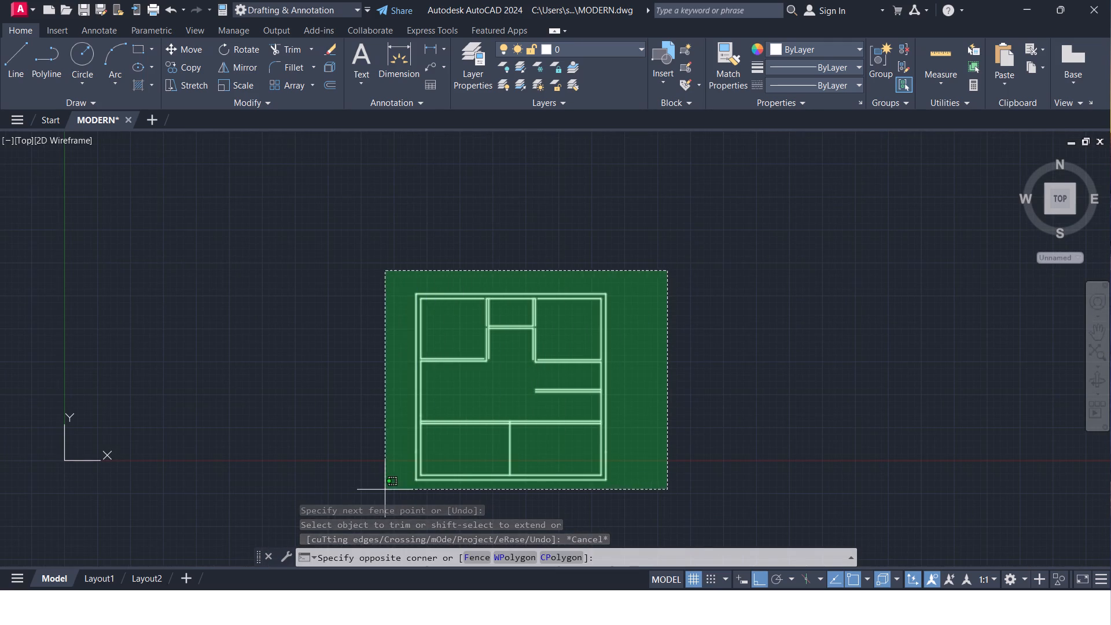
click(385, 490)
key(Delete)
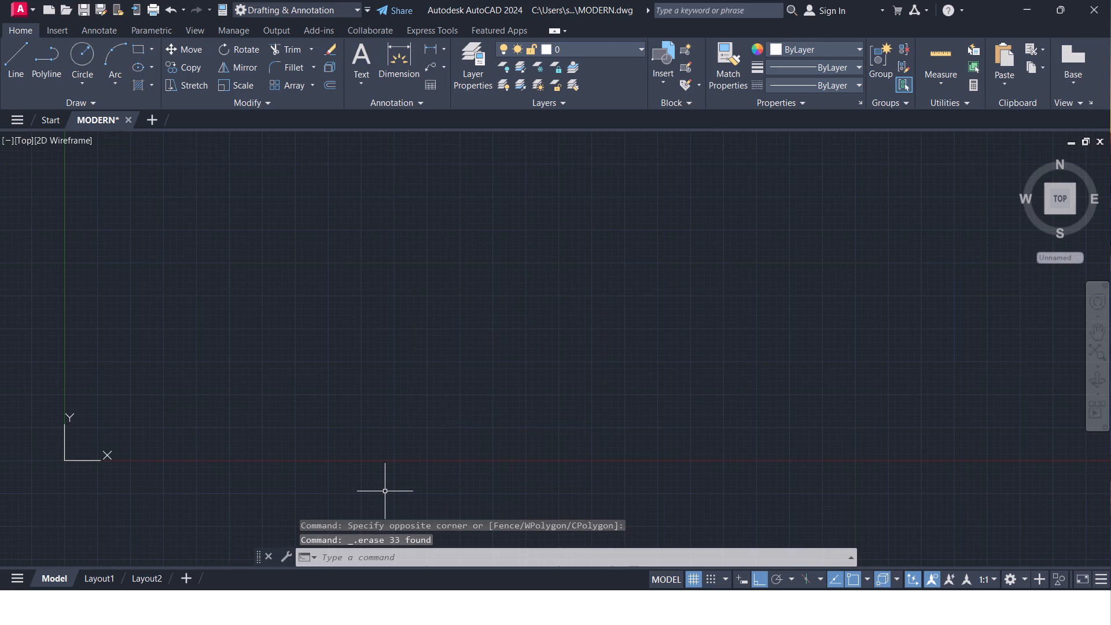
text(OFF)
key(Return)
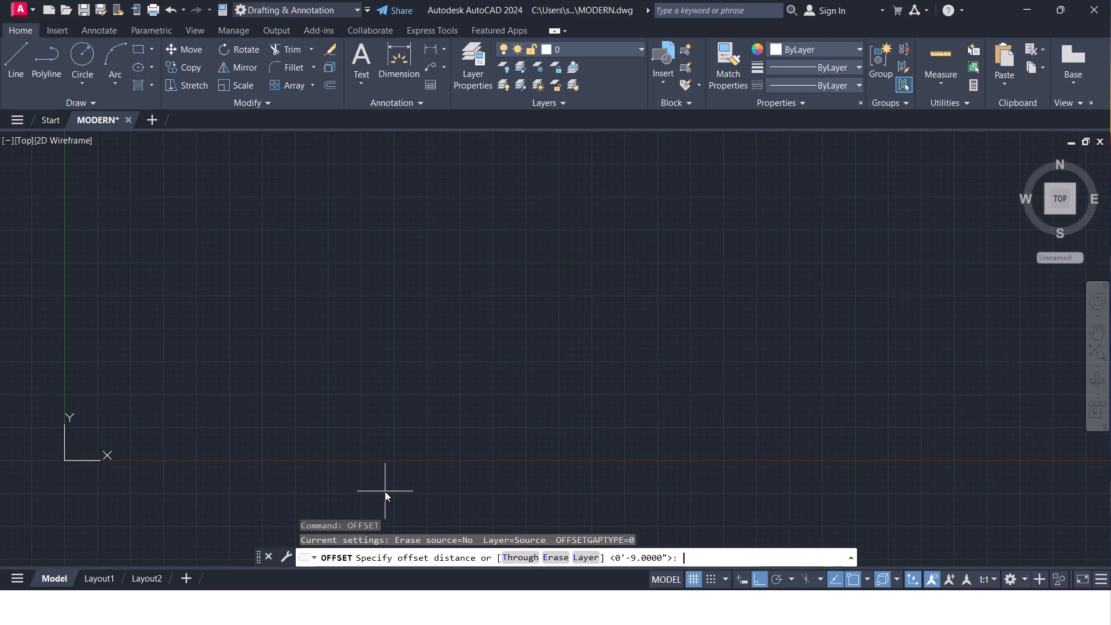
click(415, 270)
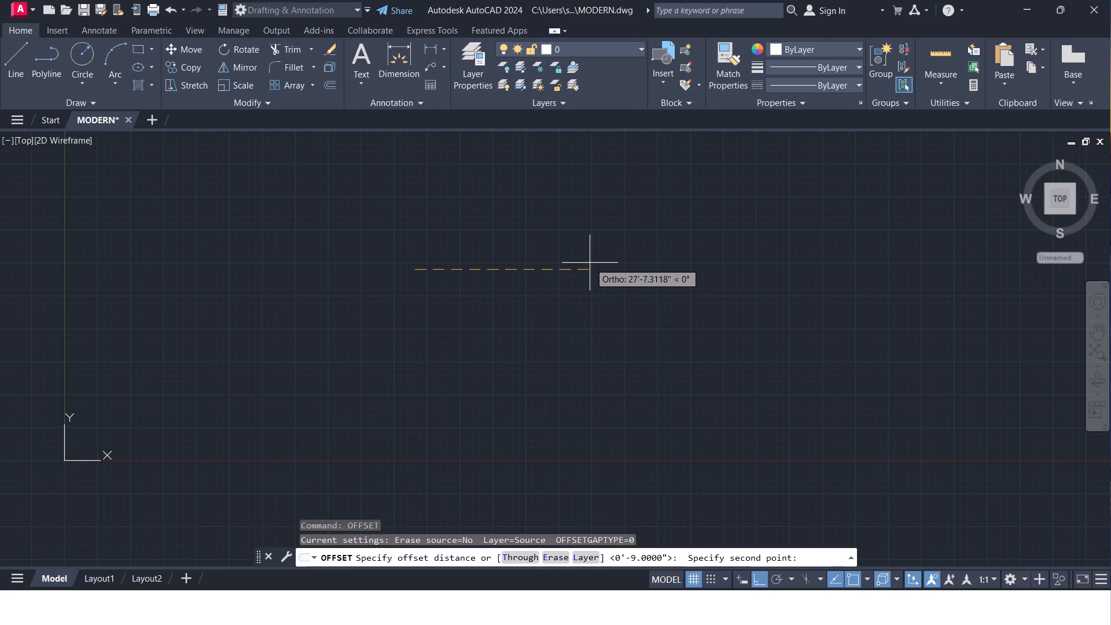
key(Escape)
Draw a closed rectangular outer wall outline with lines, 25' wide and 30' high.
key(l)
key(Return)
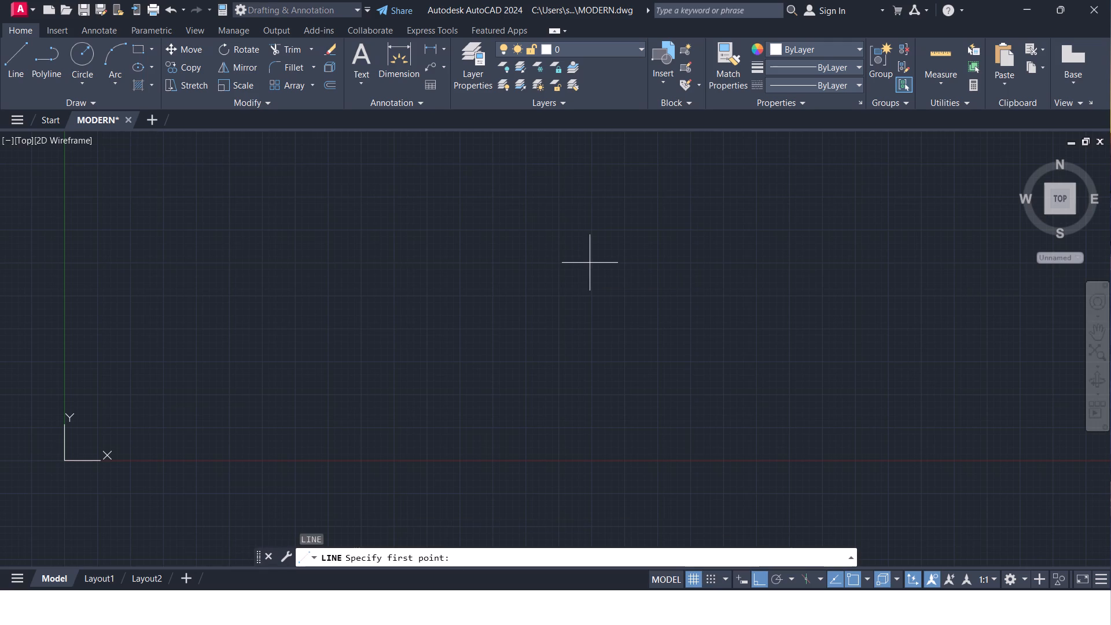
click(412, 266)
text(22)
key(BackSpace)
text(5')
key(Return)
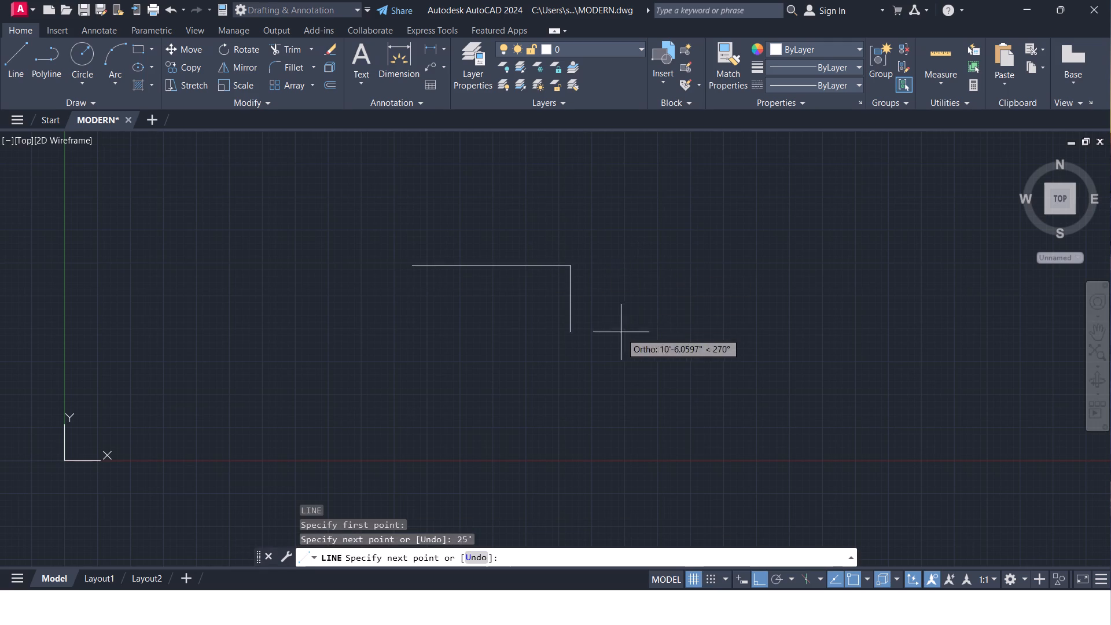
text(30')
key(Return)
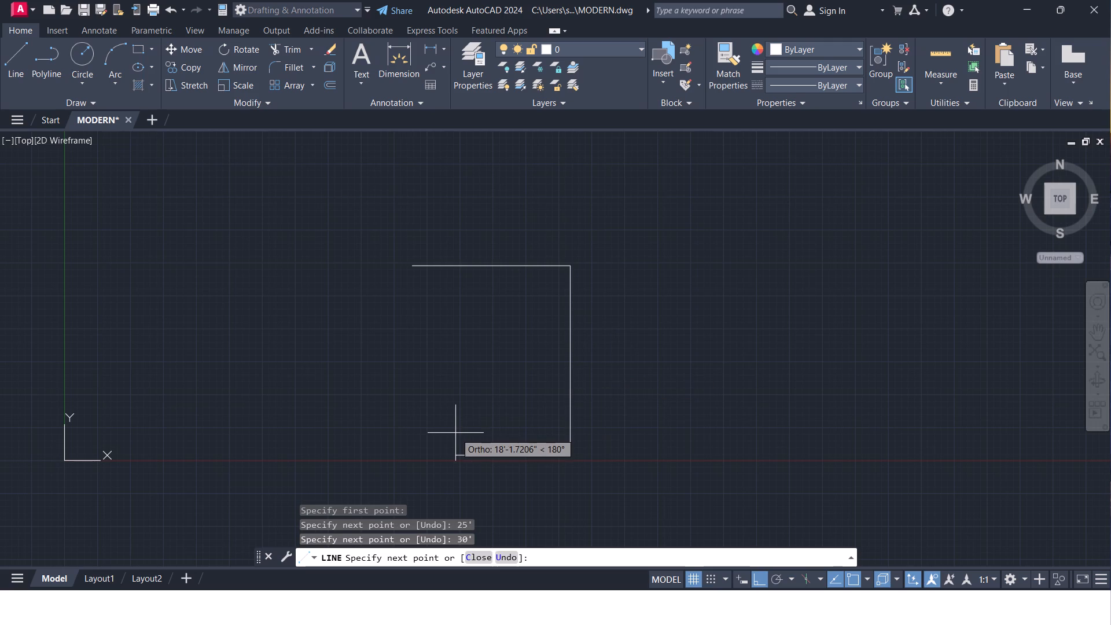
text(25')
key(Return)
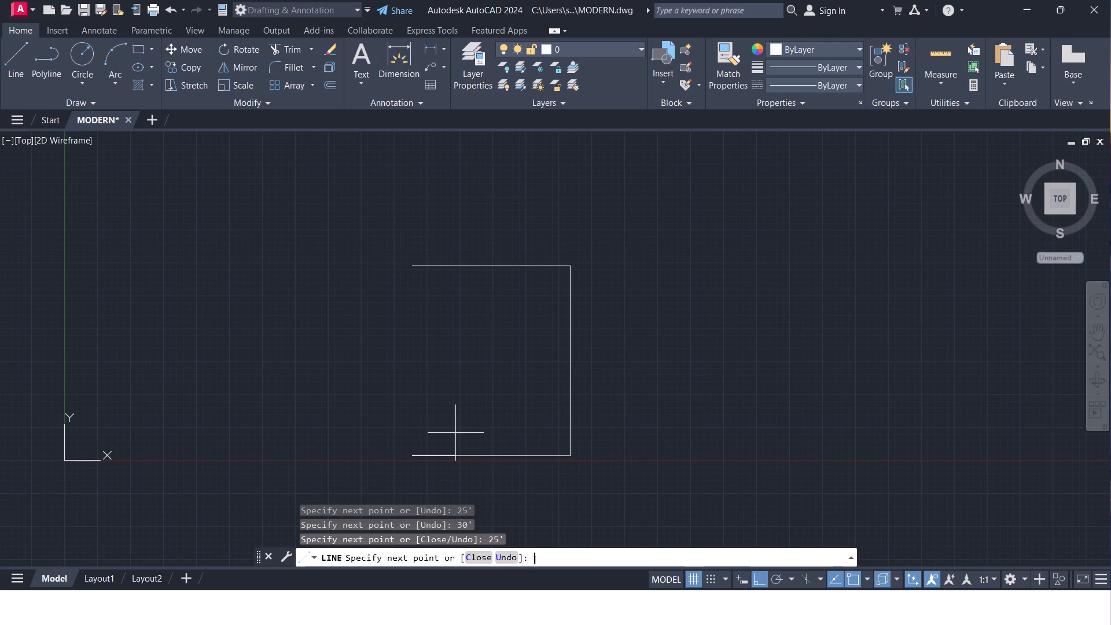
click(411, 262)
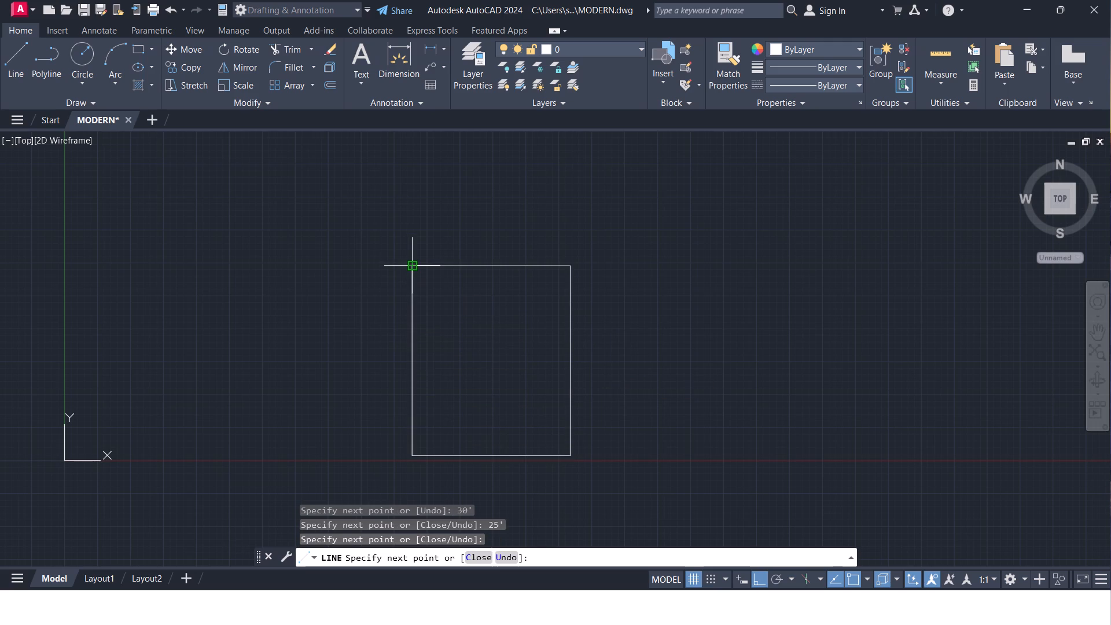
key(Escape)
Set the Standard dimension style's text height to 8".
scroll(428, 300, up, 2)
middle_drag(428, 306, 385, 164)
scroll(396, 216, down, 2)
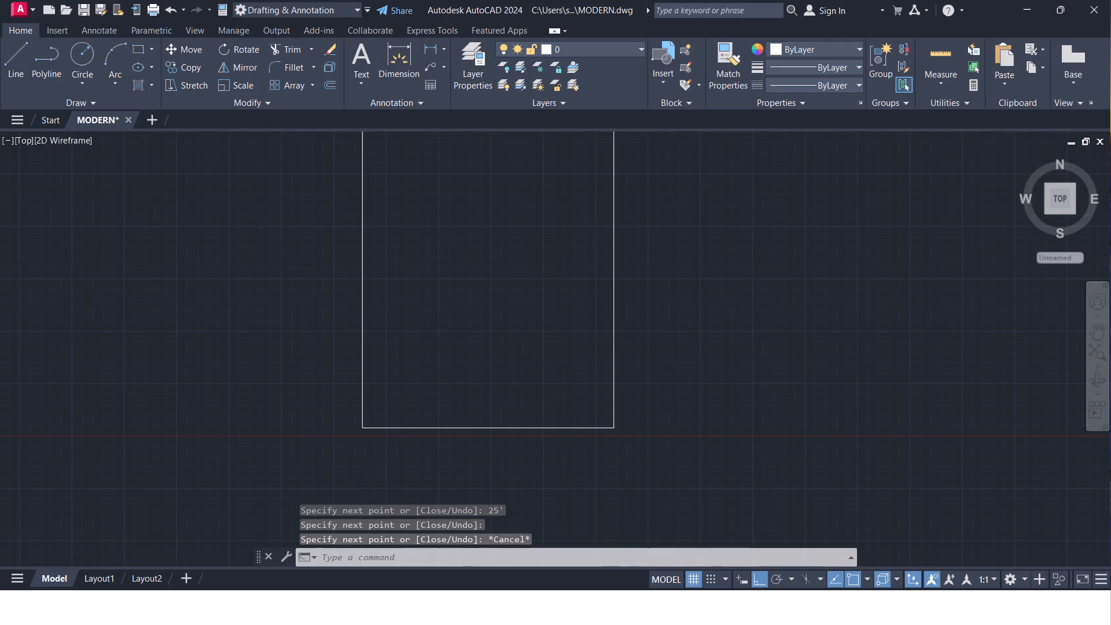
key(d)
key(Return)
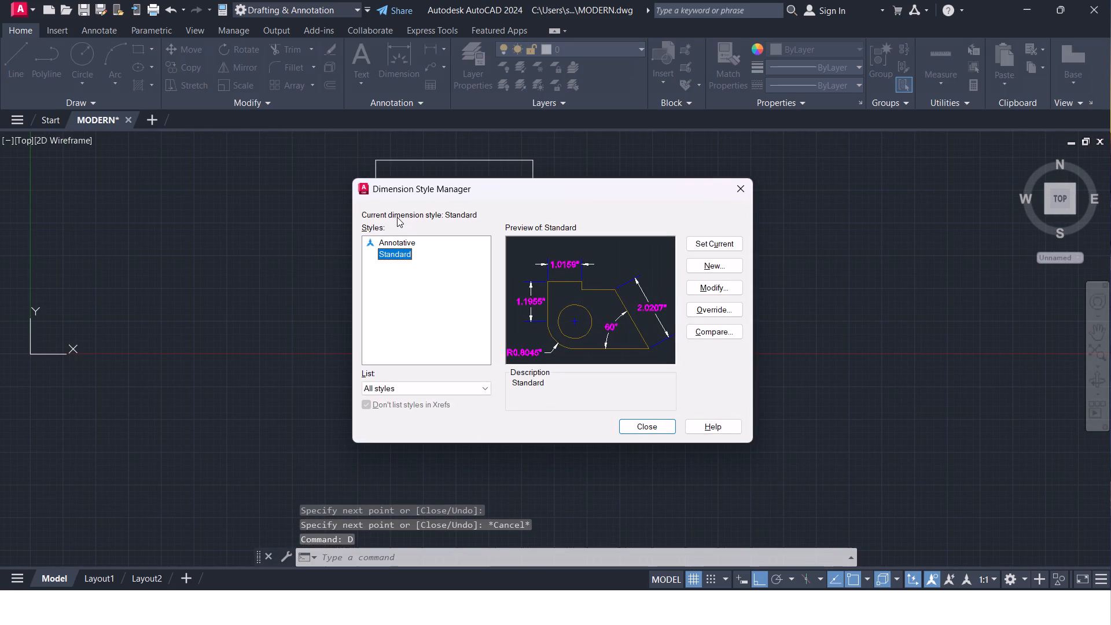
click(708, 286)
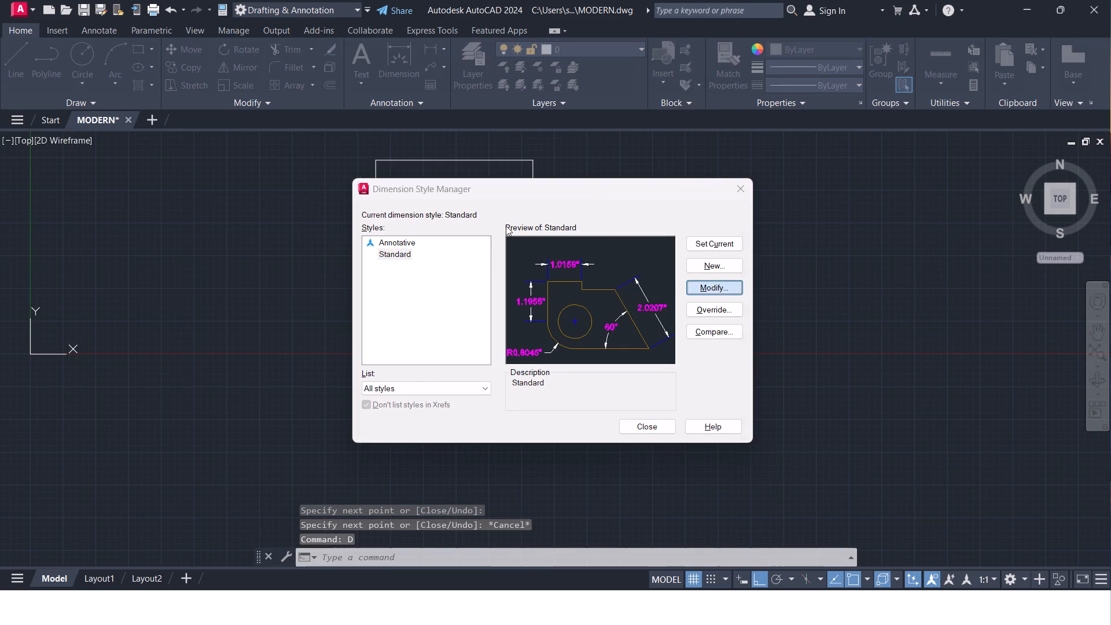
click(466, 142)
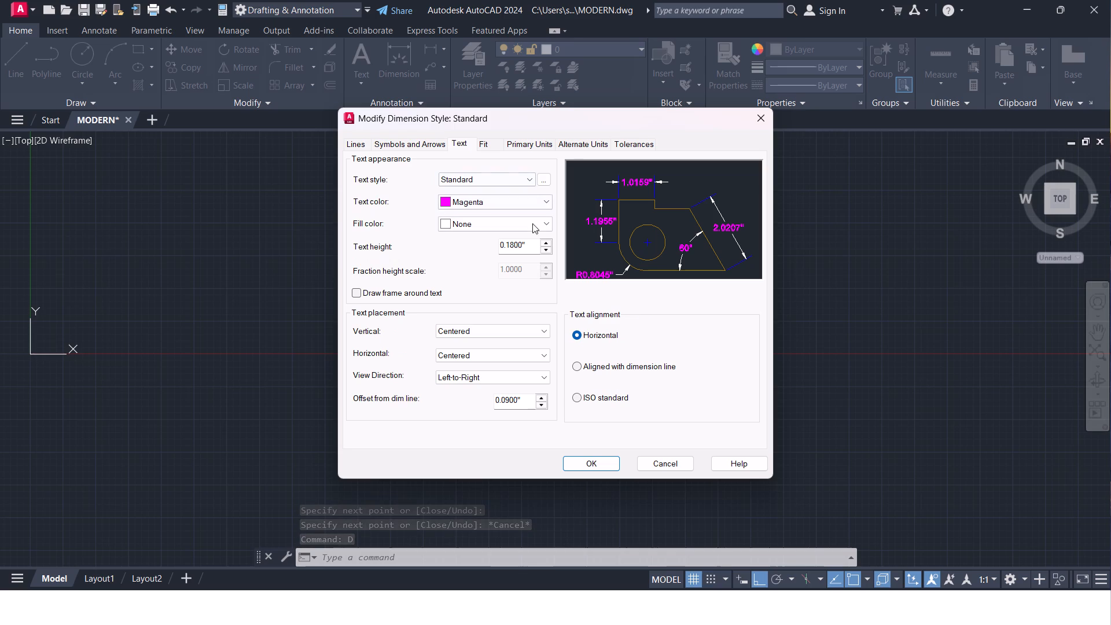
click(530, 239)
double_click(529, 246)
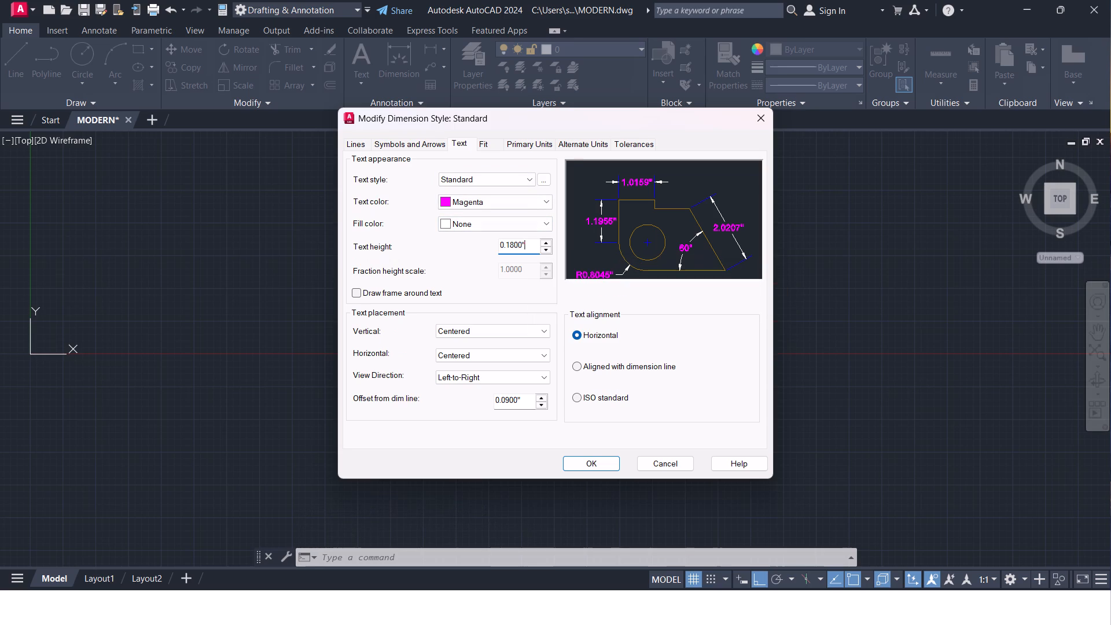
text(8")
key(Return)
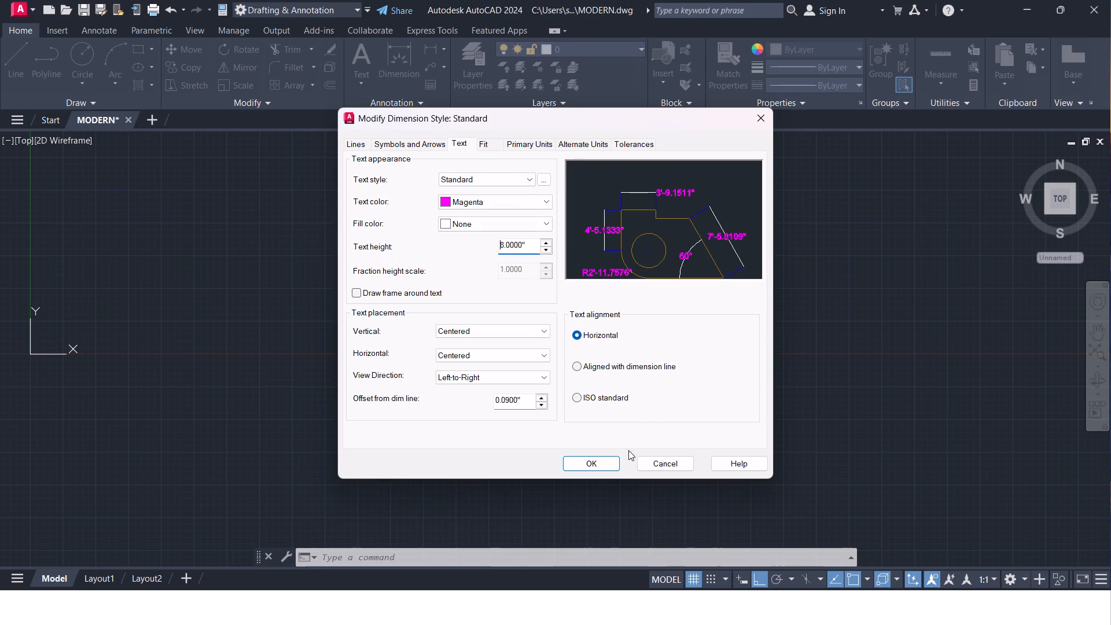
click(610, 463)
click(648, 426)
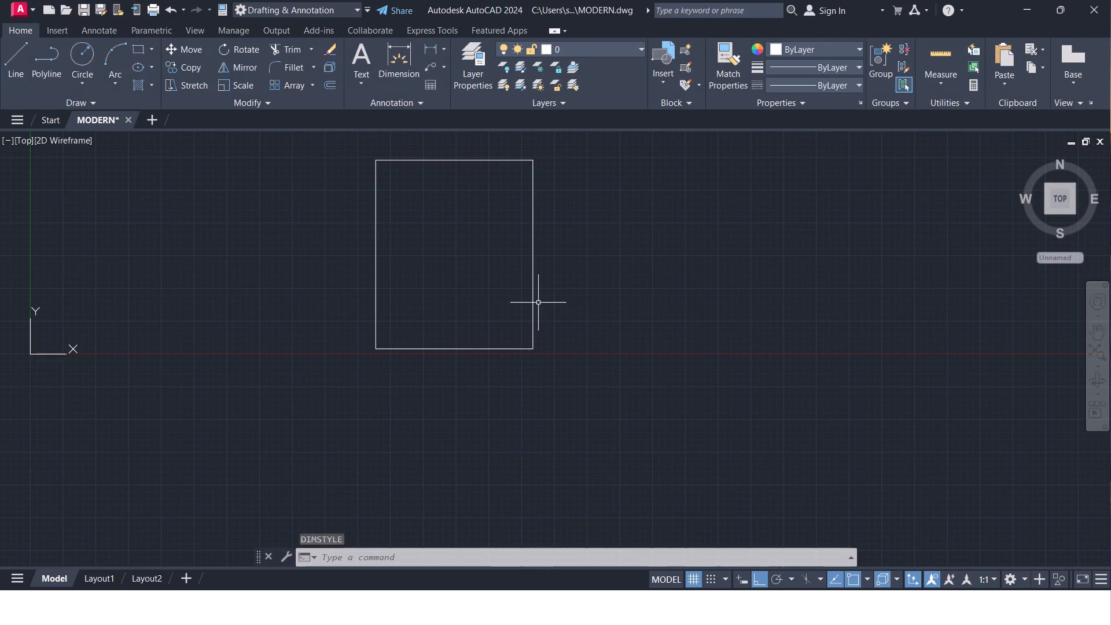
Offset all four outer wall lines 9" inward to form the inner wall faces.
text(OFF)
key(Return)
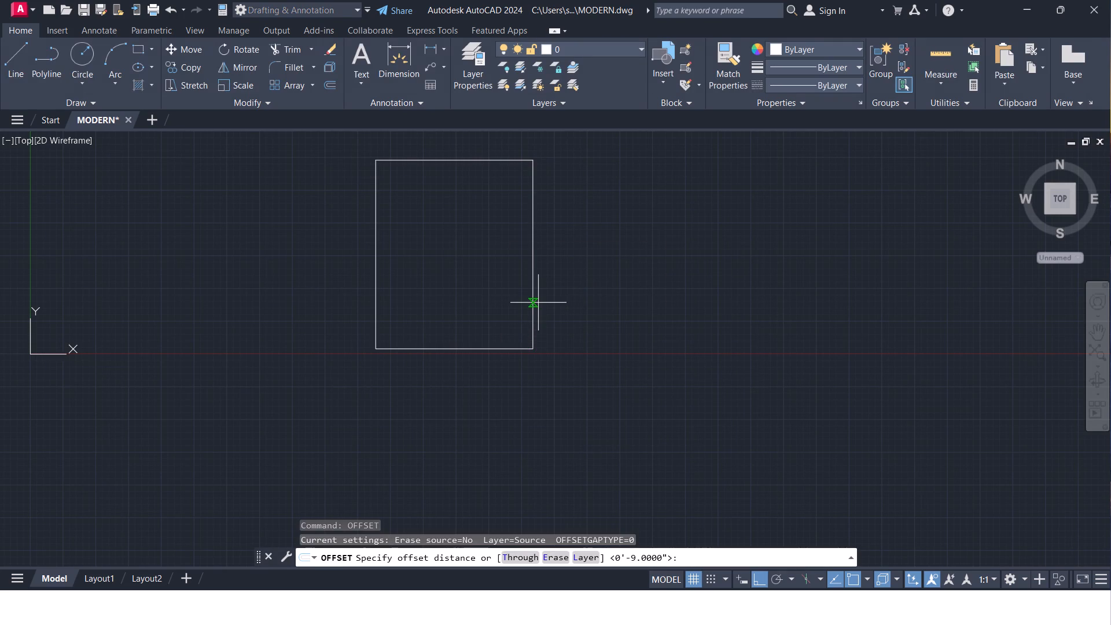
key(Return)
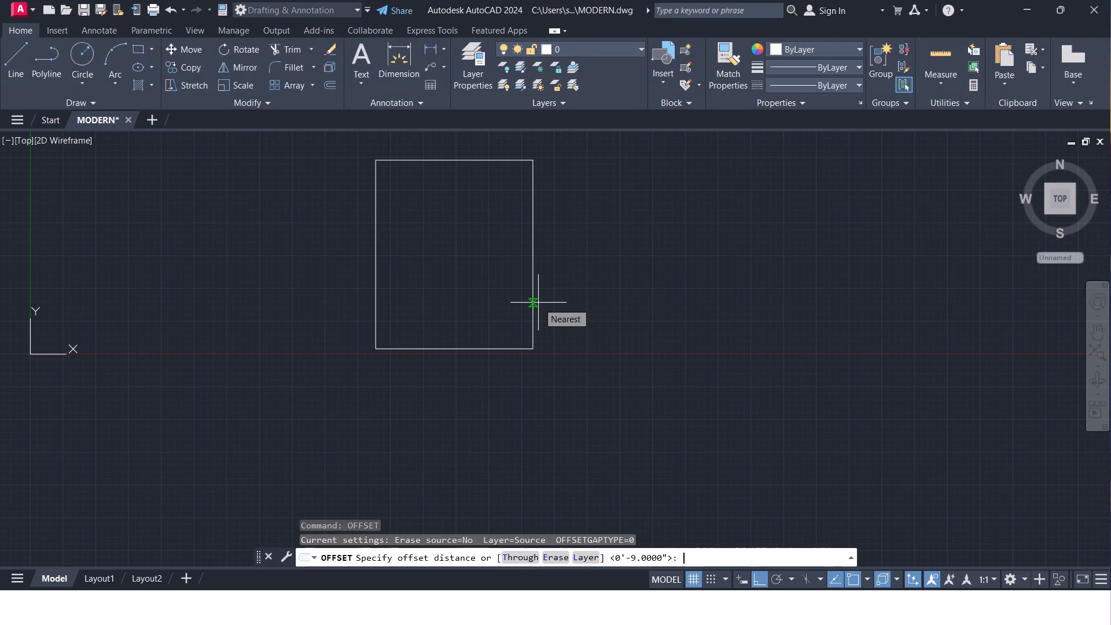
click(535, 301)
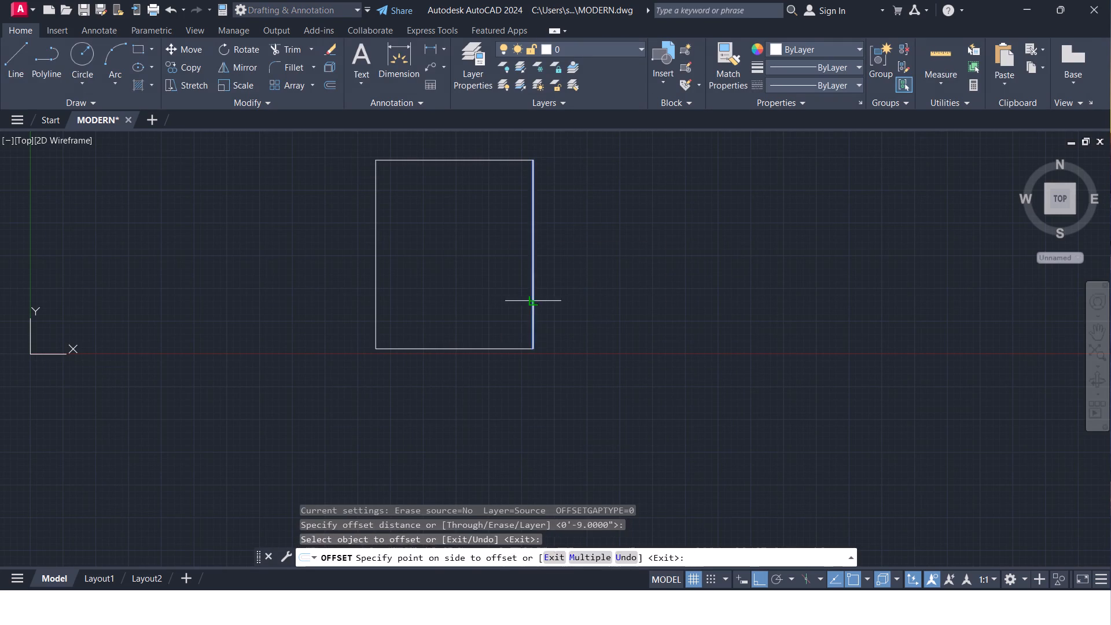
click(501, 299)
click(509, 161)
click(506, 196)
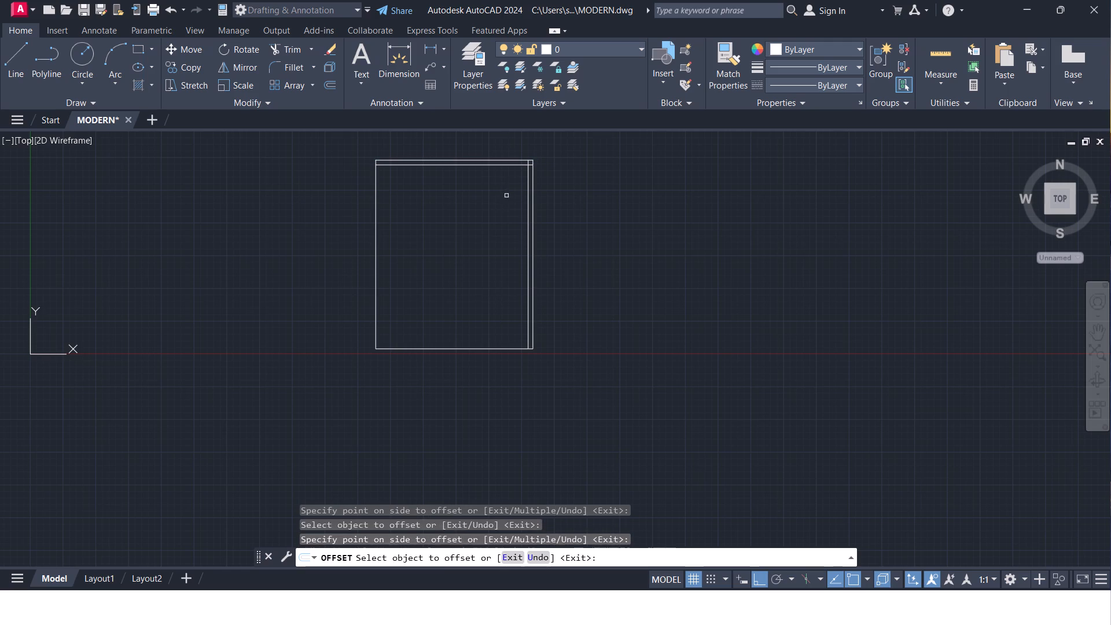
click(376, 242)
click(399, 242)
click(418, 348)
click(421, 317)
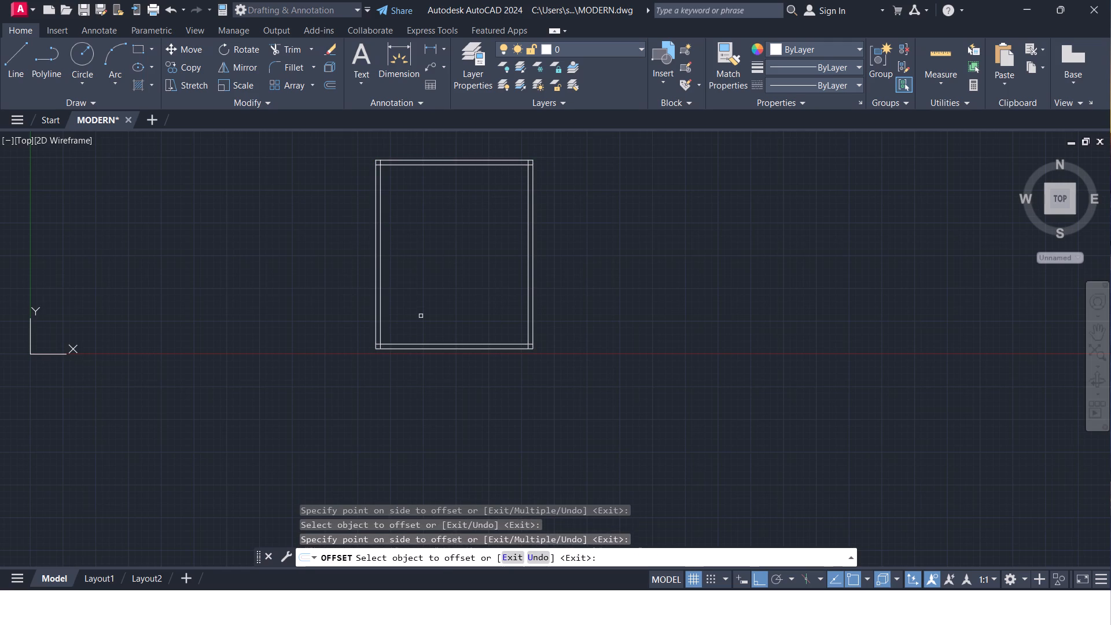
key(Escape)
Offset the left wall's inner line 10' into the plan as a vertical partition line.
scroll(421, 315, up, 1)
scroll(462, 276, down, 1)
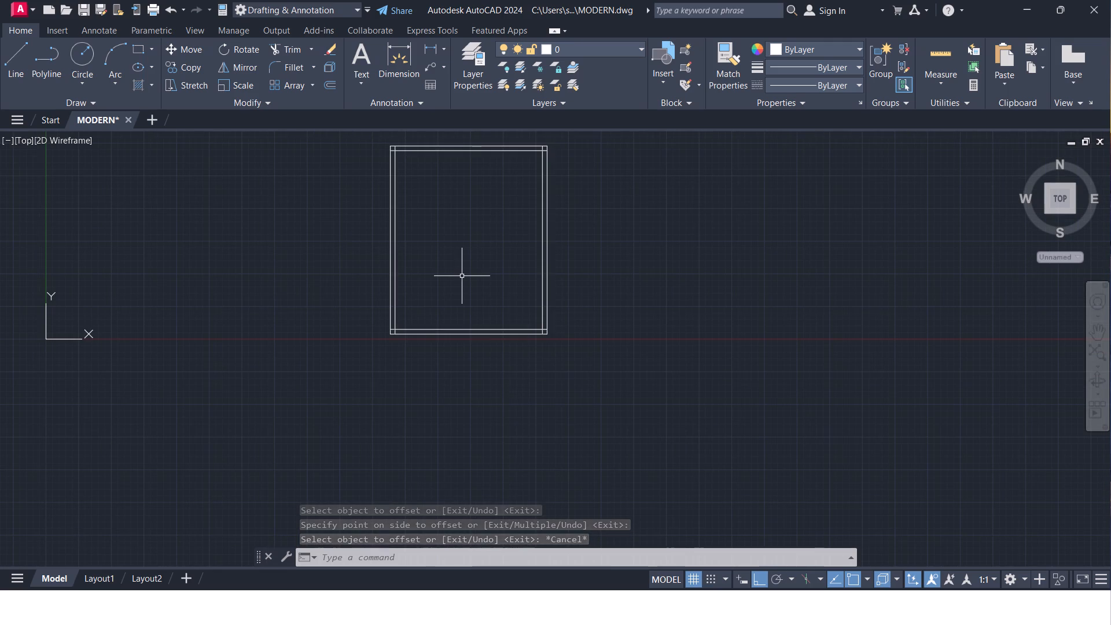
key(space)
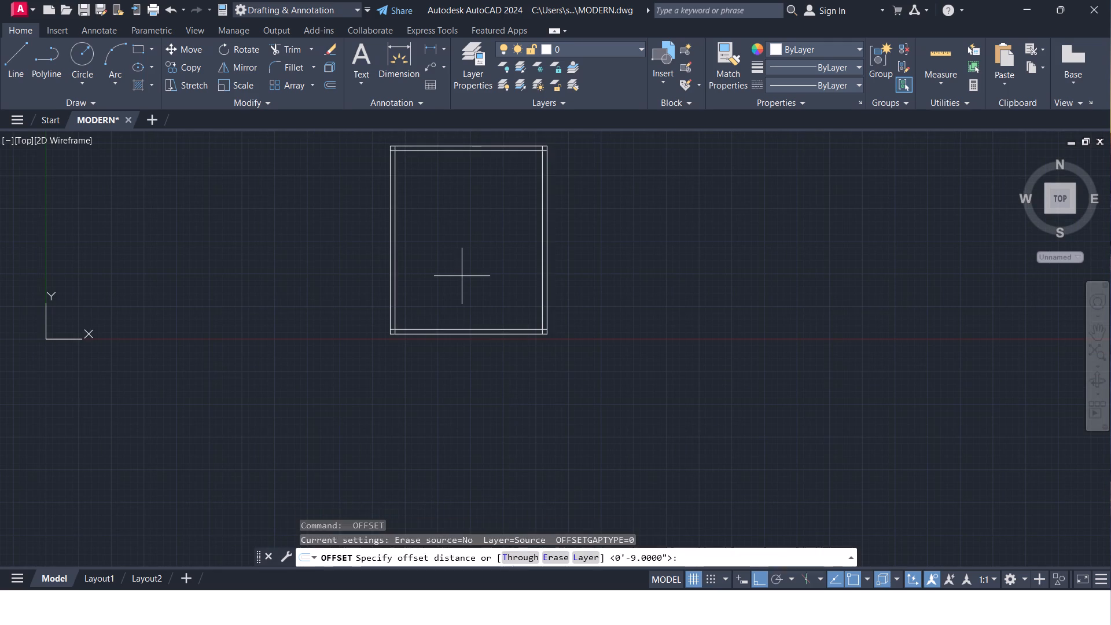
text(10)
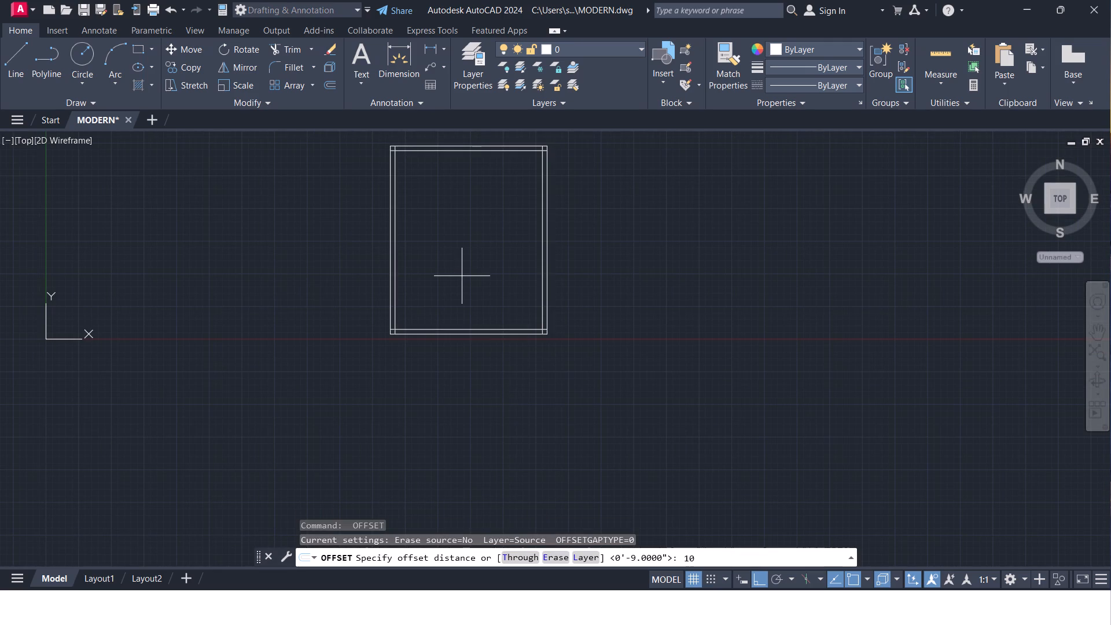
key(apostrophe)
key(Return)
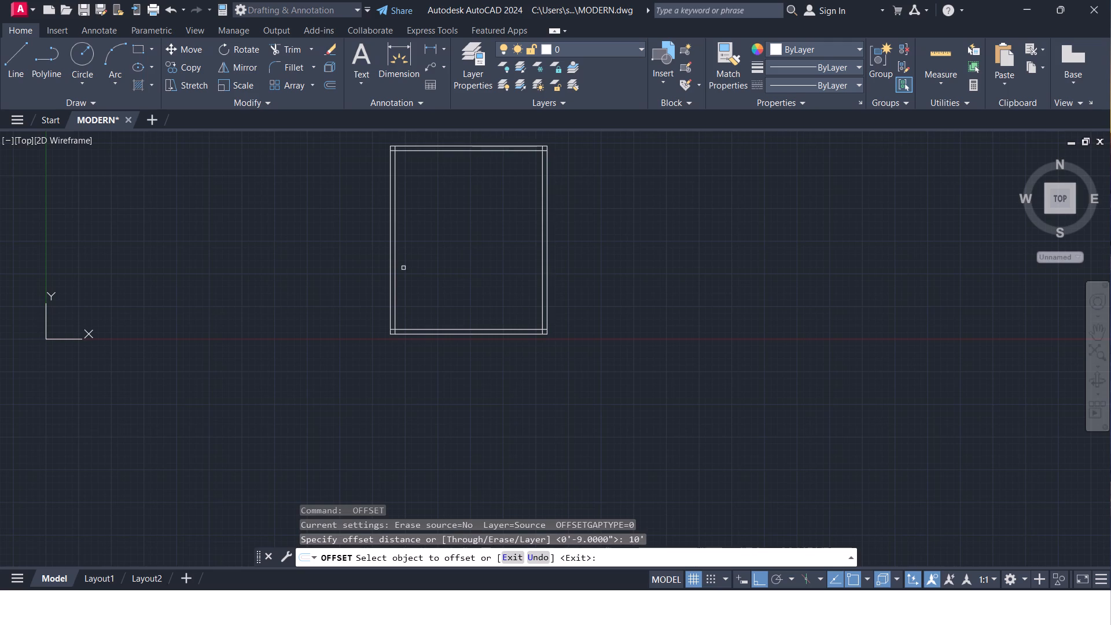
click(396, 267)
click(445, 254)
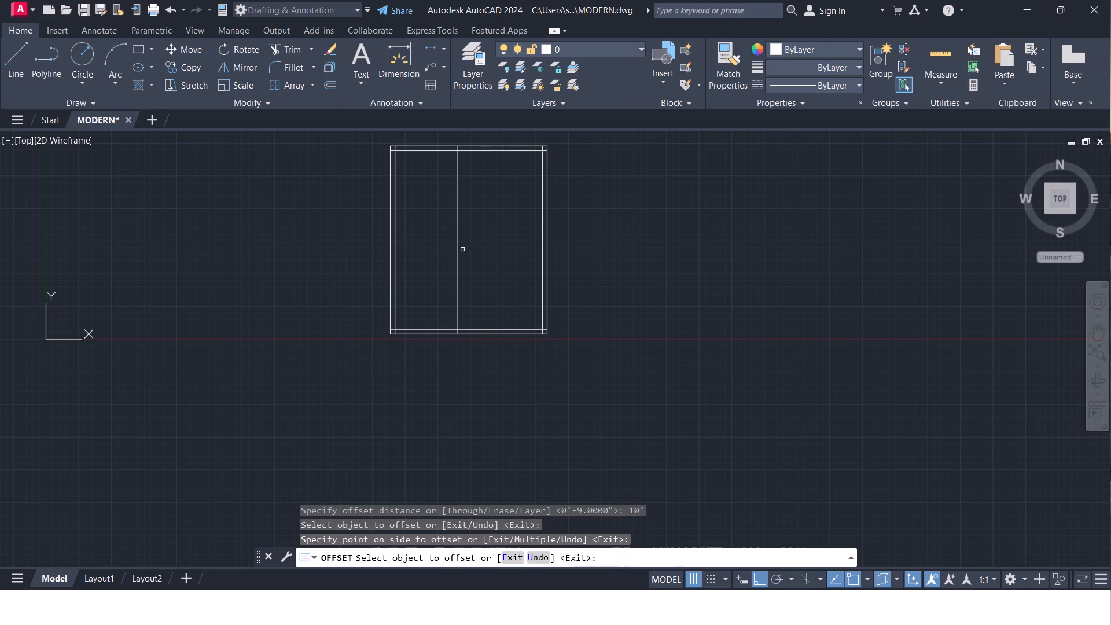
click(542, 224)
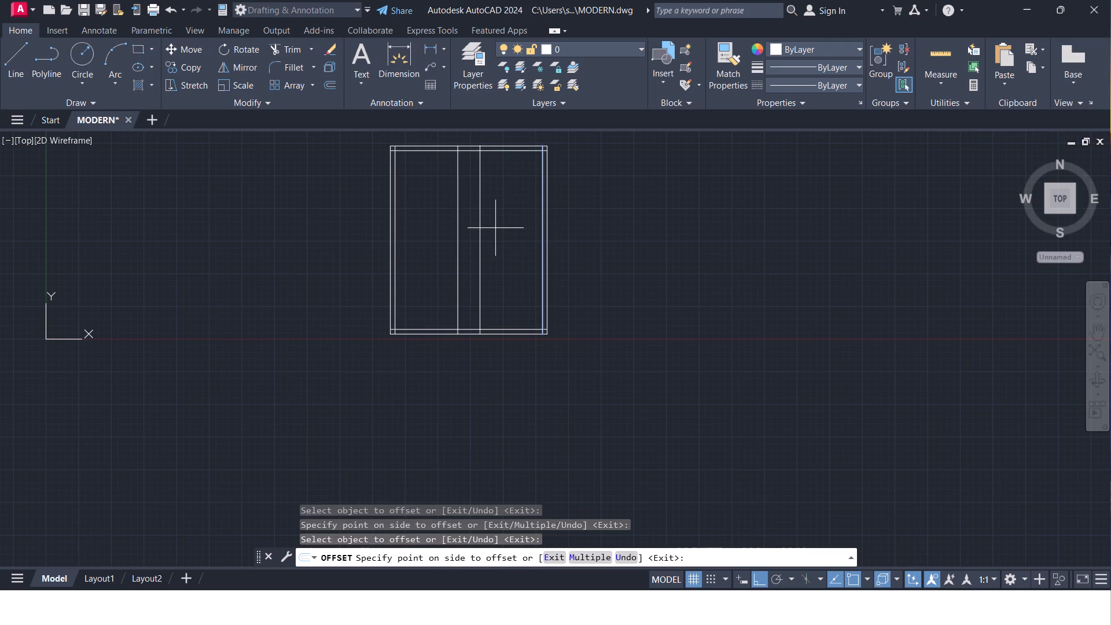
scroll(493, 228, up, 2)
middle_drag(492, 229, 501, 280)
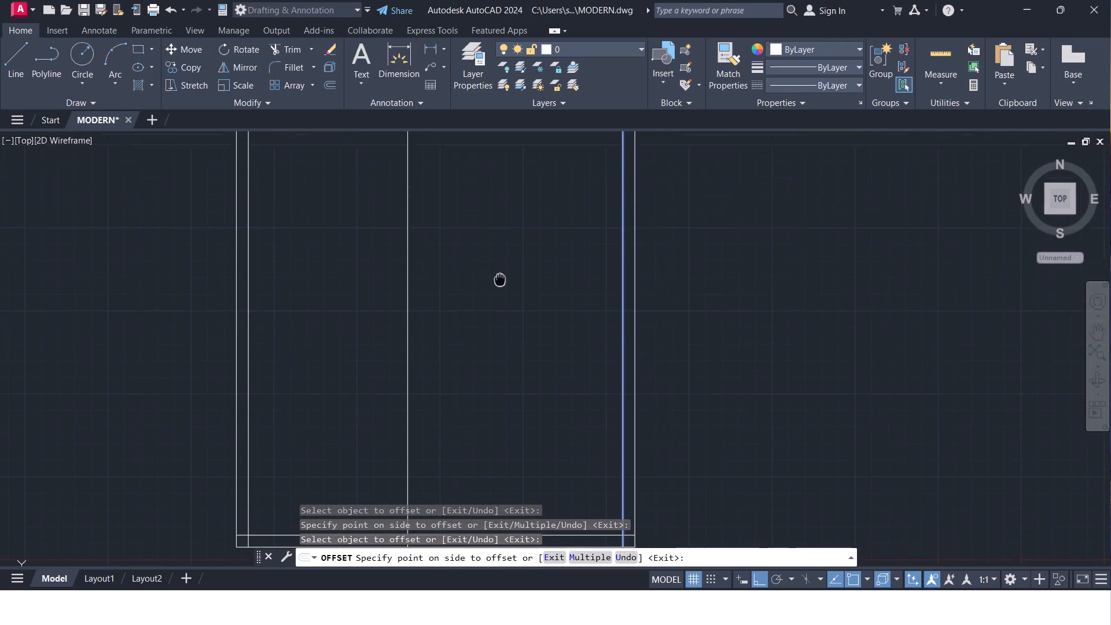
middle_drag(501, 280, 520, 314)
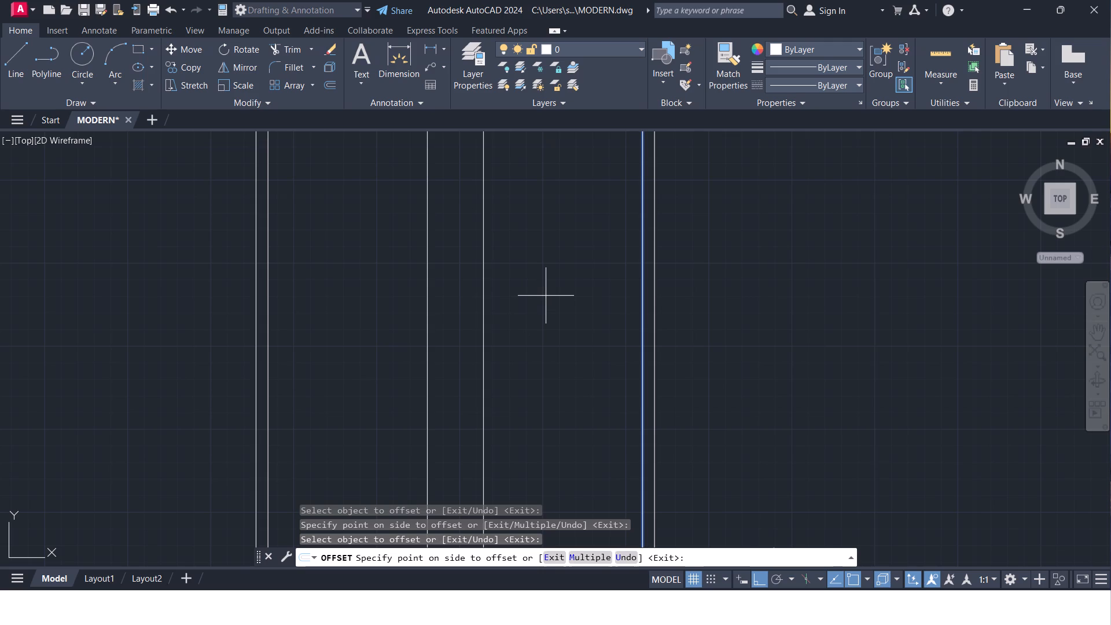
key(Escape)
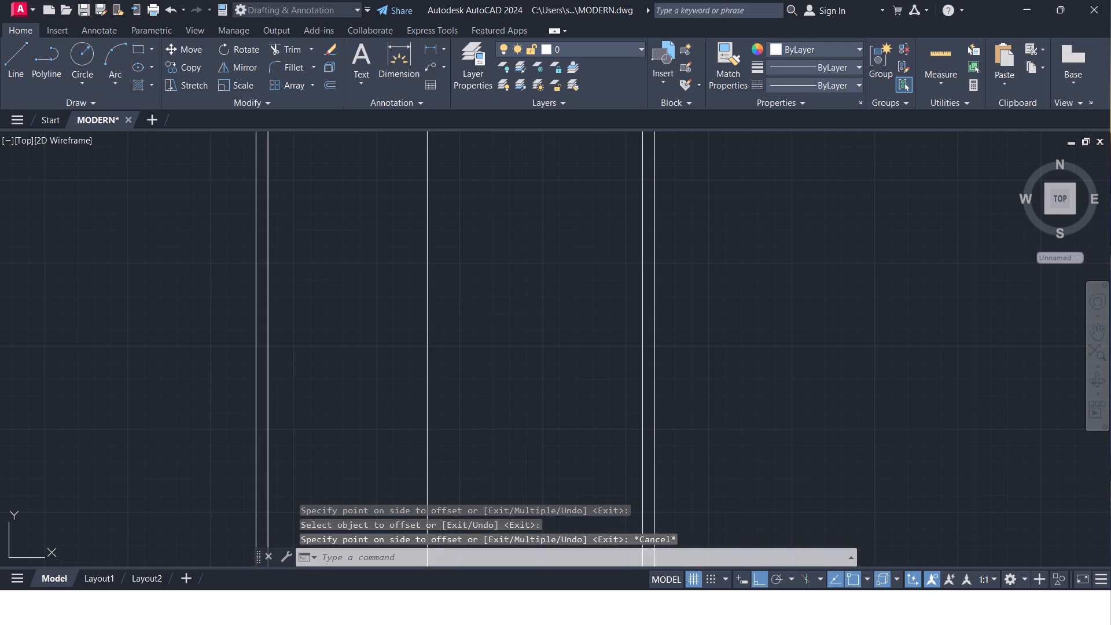
Erase the four inner wall lines and the vertical partition line, keeping only the rectangular outline.
scroll(562, 294, down, 1)
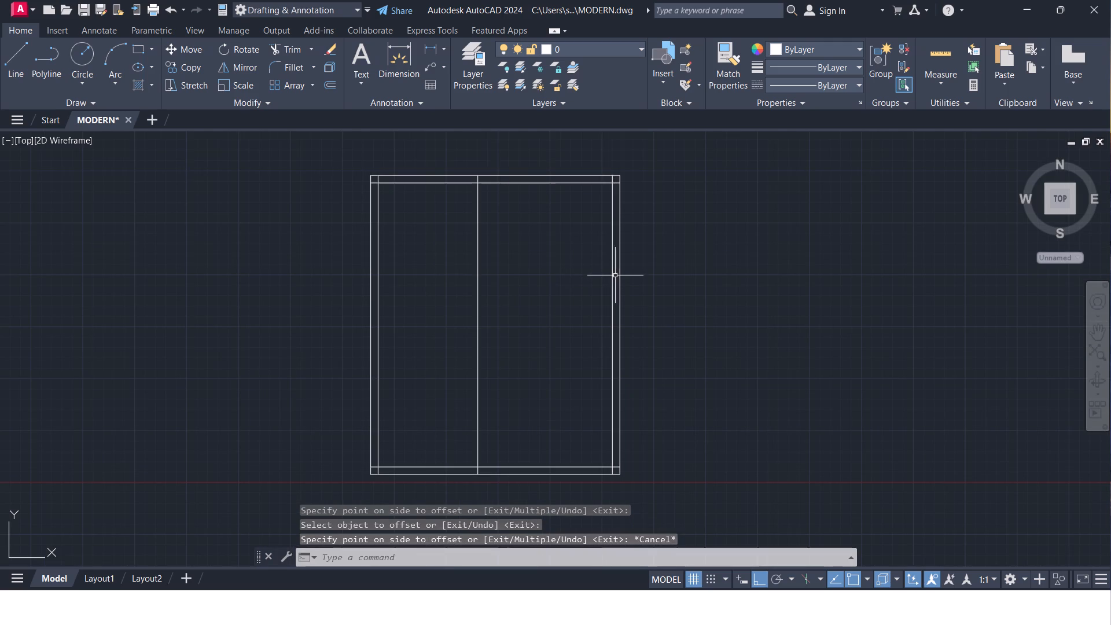
click(610, 280)
key(Delete)
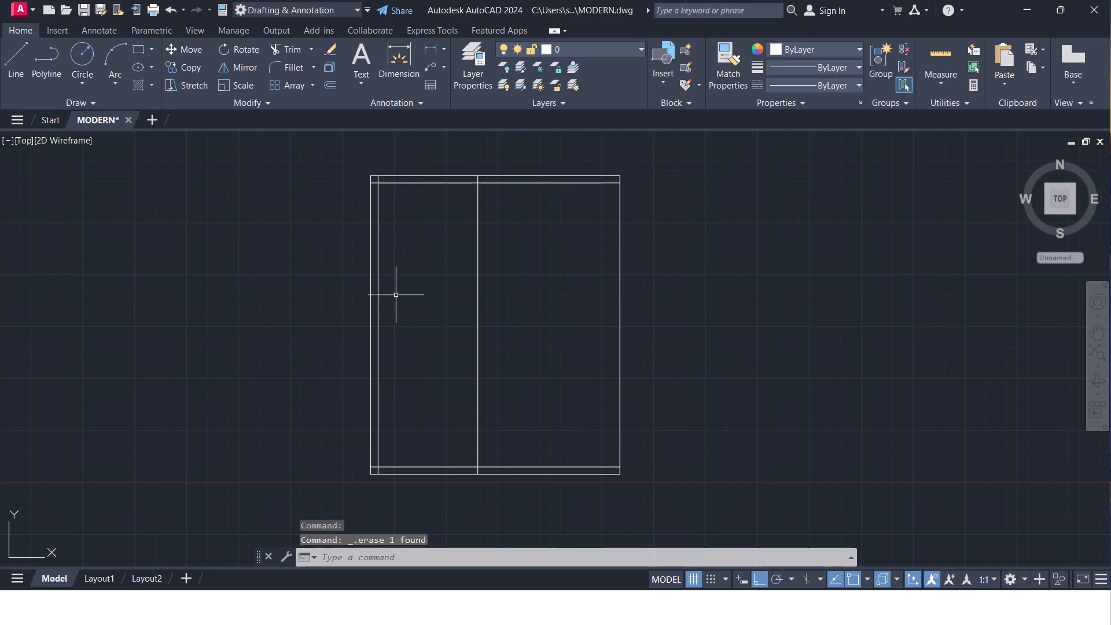
click(379, 302)
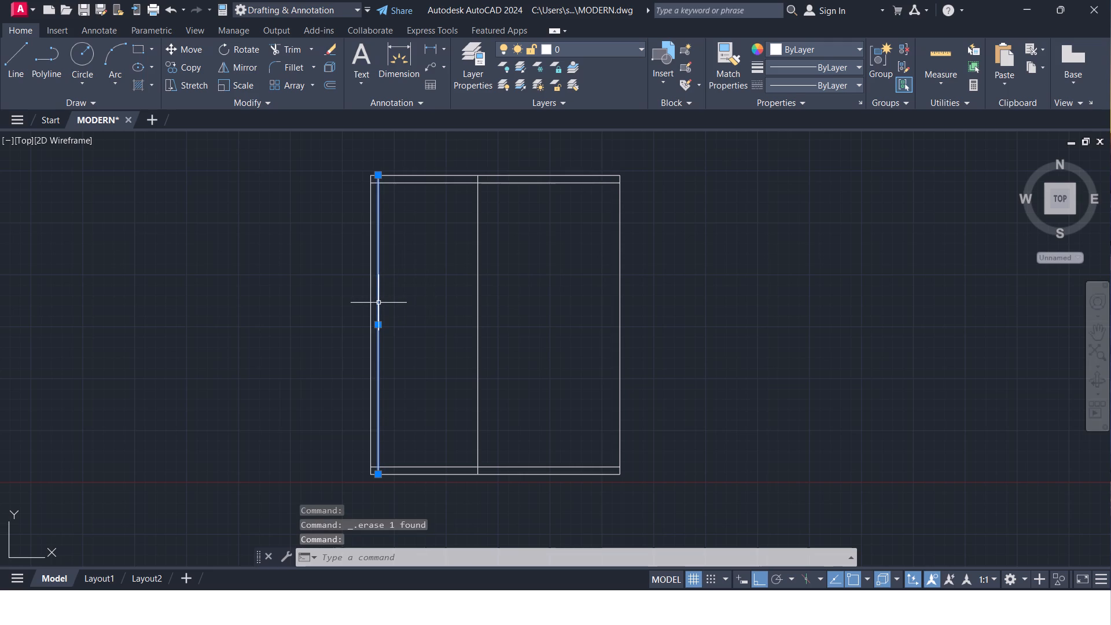
key(Delete)
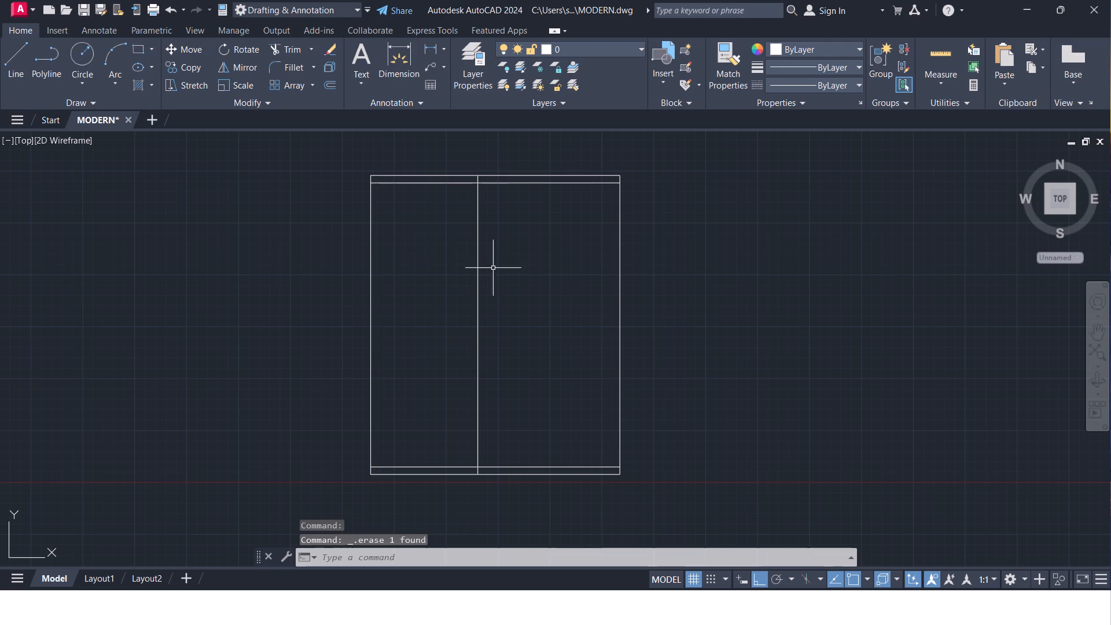
click(511, 260)
click(452, 293)
key(Delete)
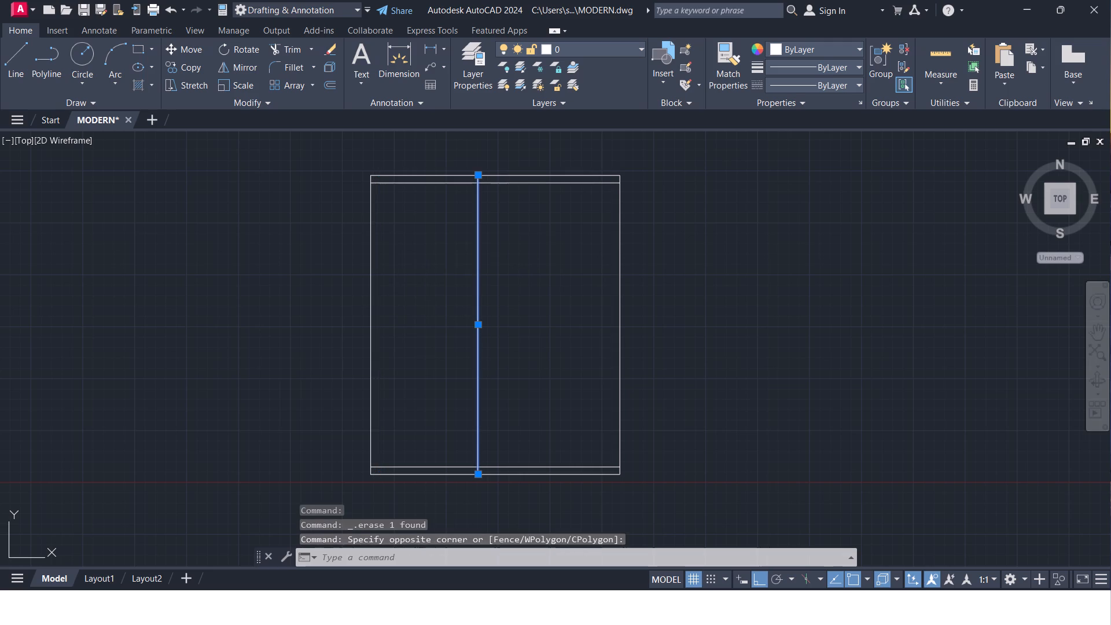
click(525, 182)
key(Delete)
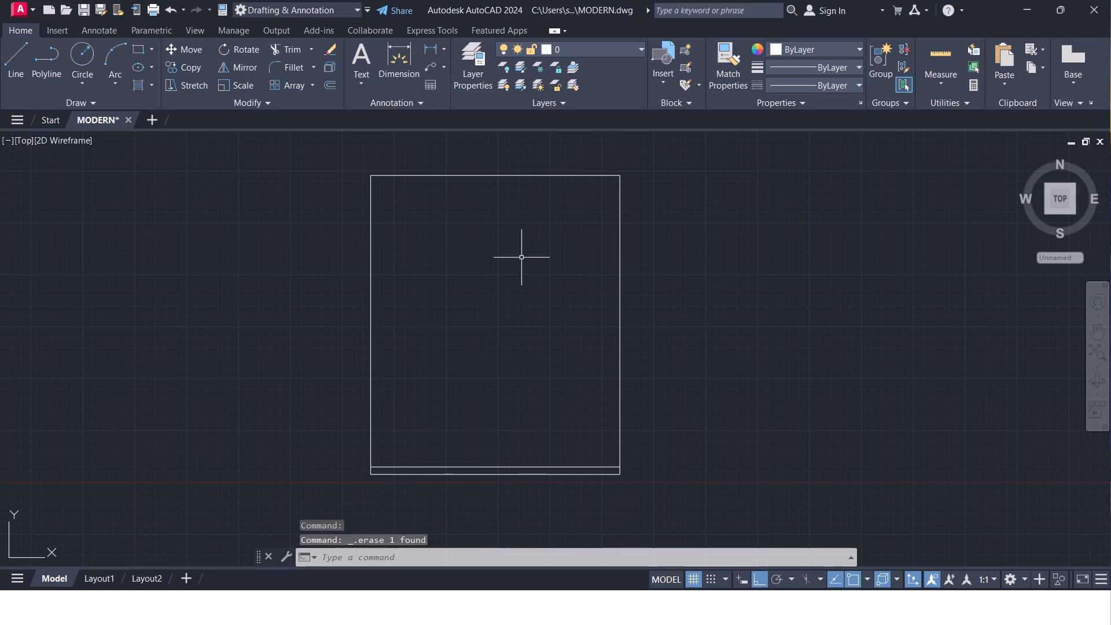
click(583, 466)
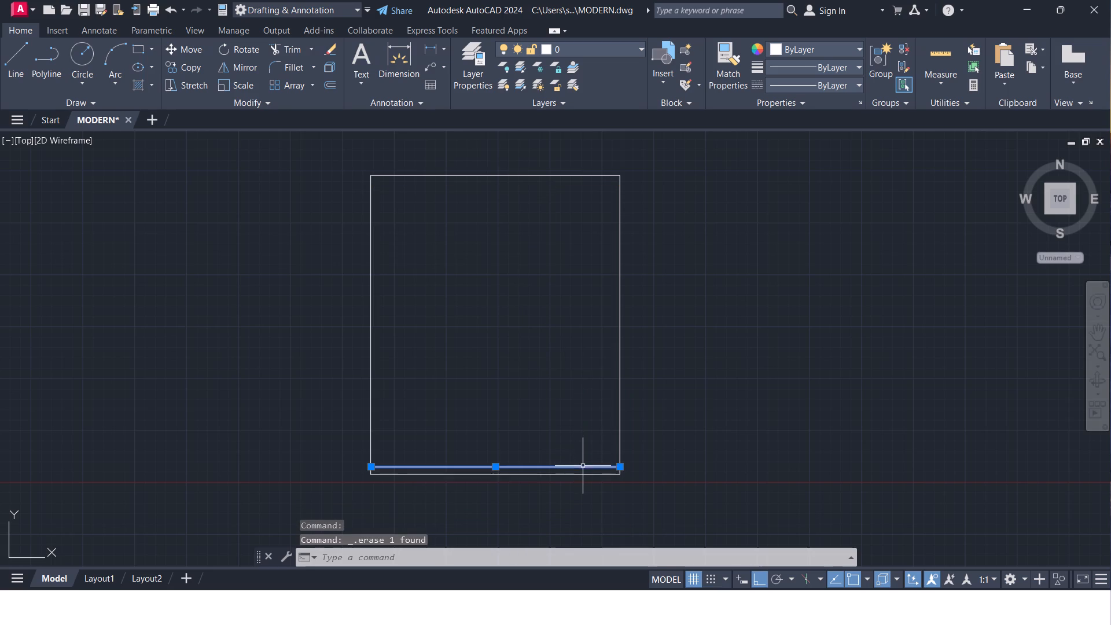
key(Delete)
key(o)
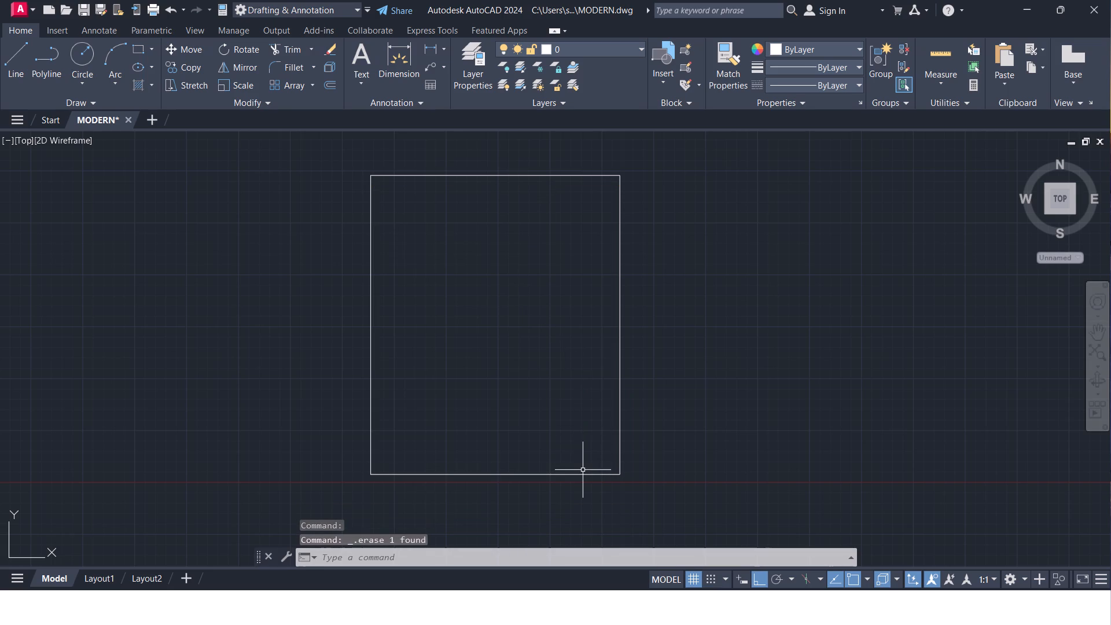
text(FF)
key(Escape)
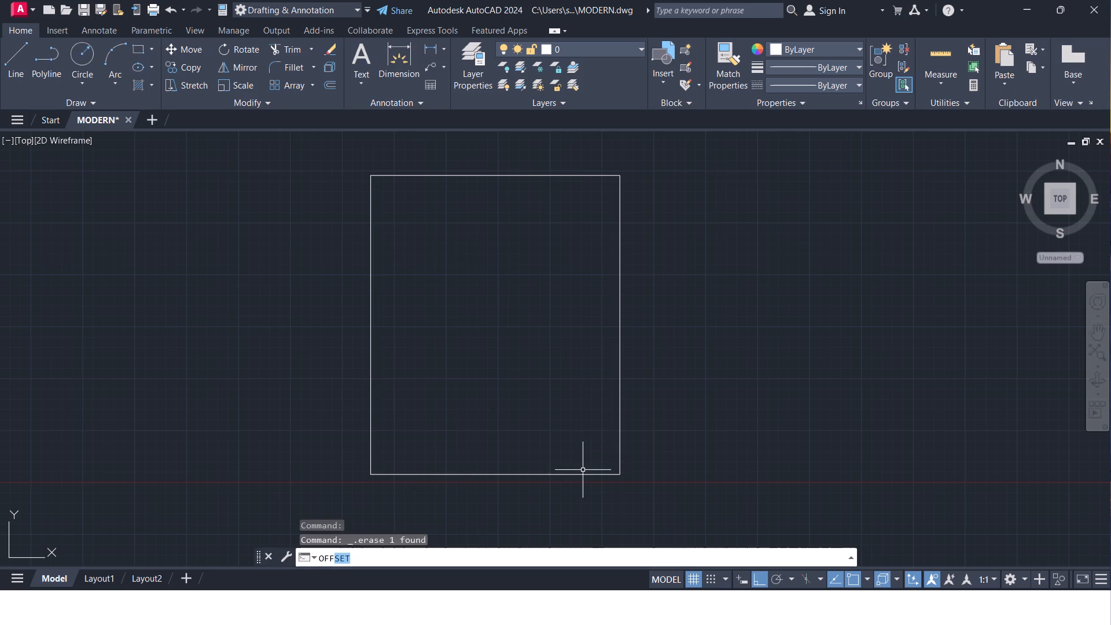
Join the four outline lines into a single polyline.
click(648, 156)
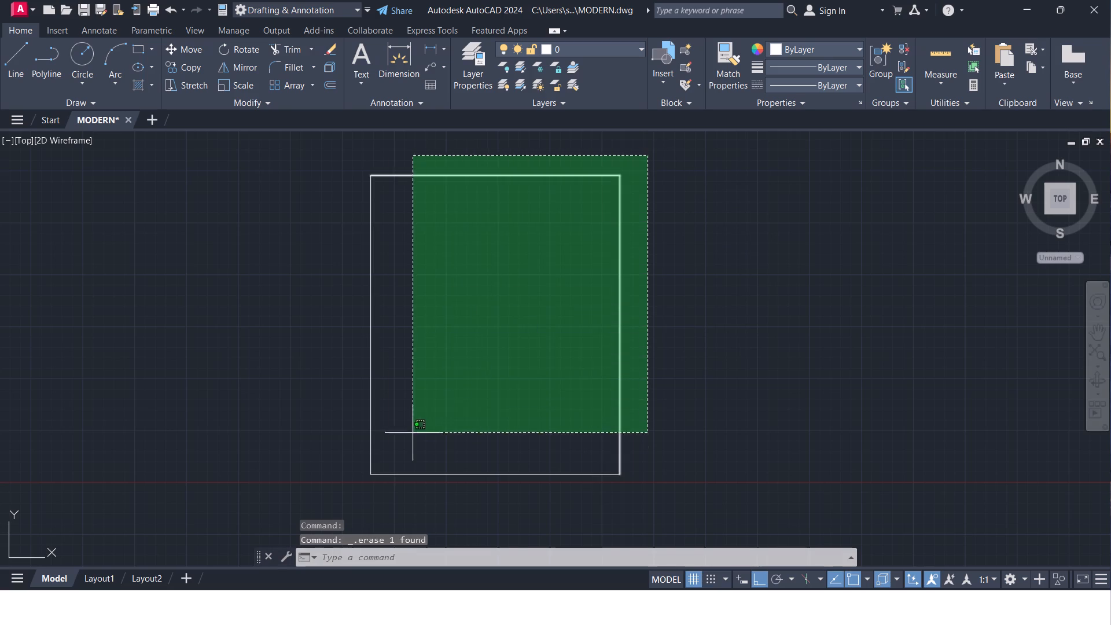
click(354, 480)
text(JOIN)
key(Return)
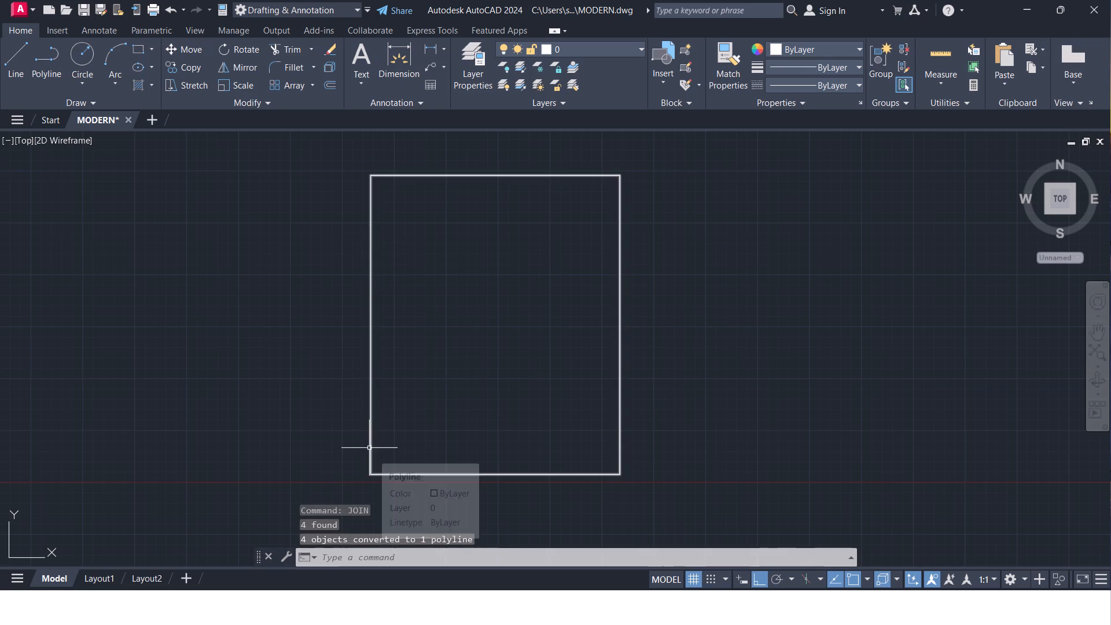
Offset the joined rectangular outline 9" outward to form the outer wall face.
text(OFF)
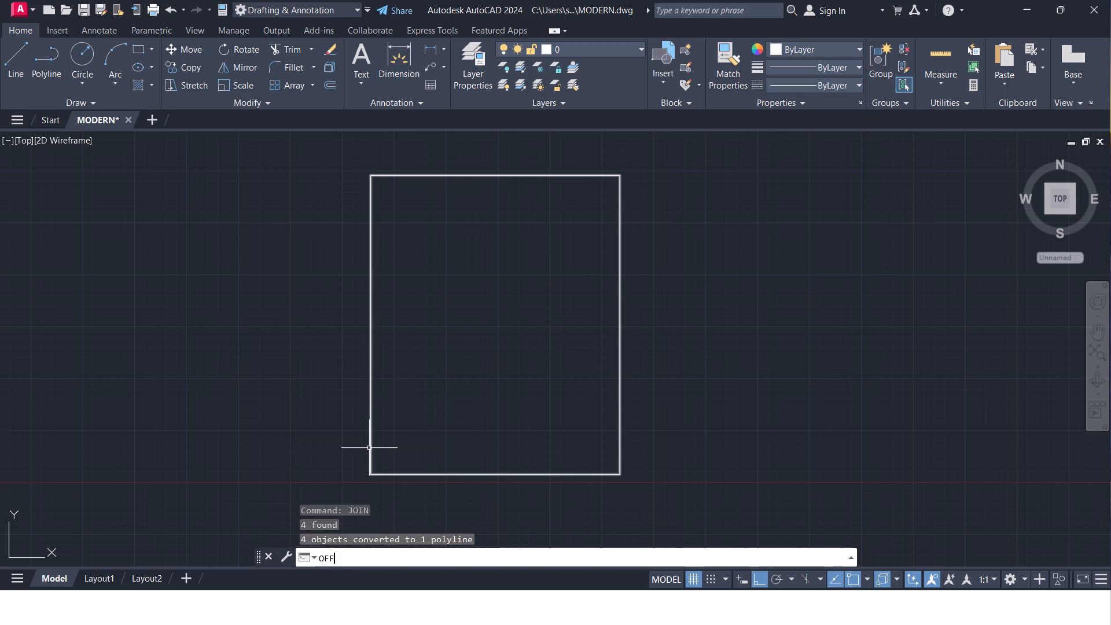
key(Return)
text(9")
key(Return)
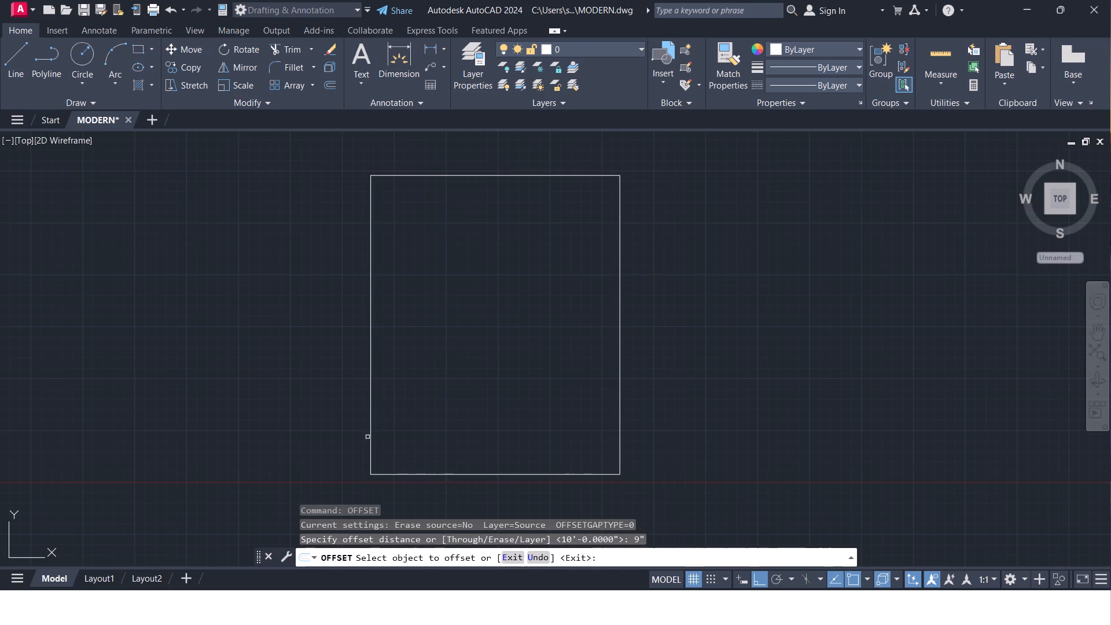
drag(371, 439, 357, 429)
click(336, 399)
key(Escape)
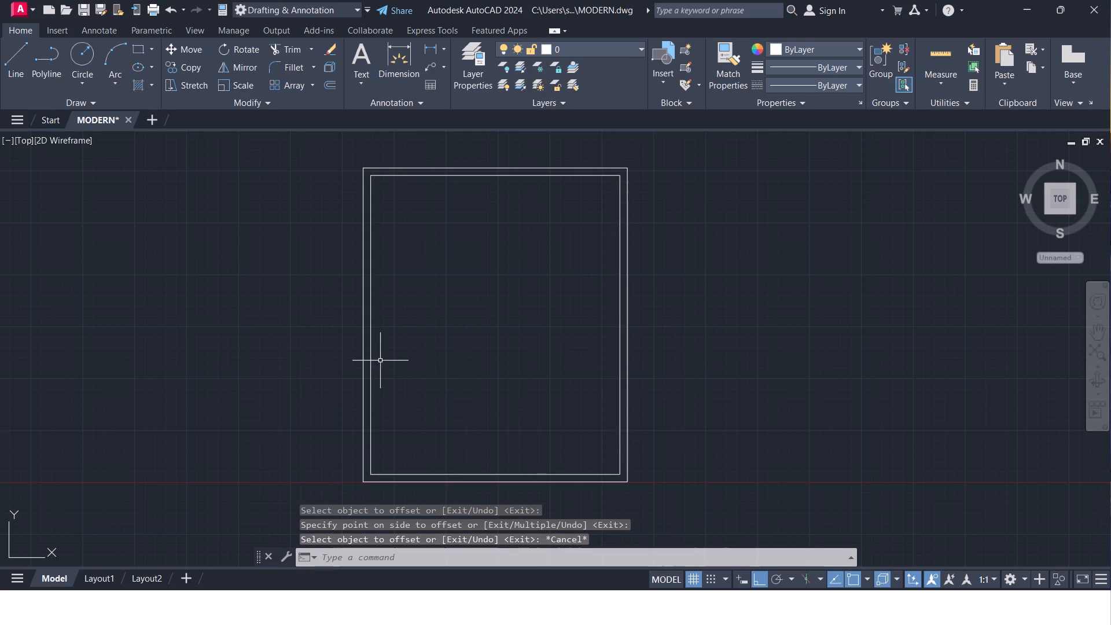
Explode the inner rectangle into separate lines.
click(371, 363)
key(x)
key(Return)
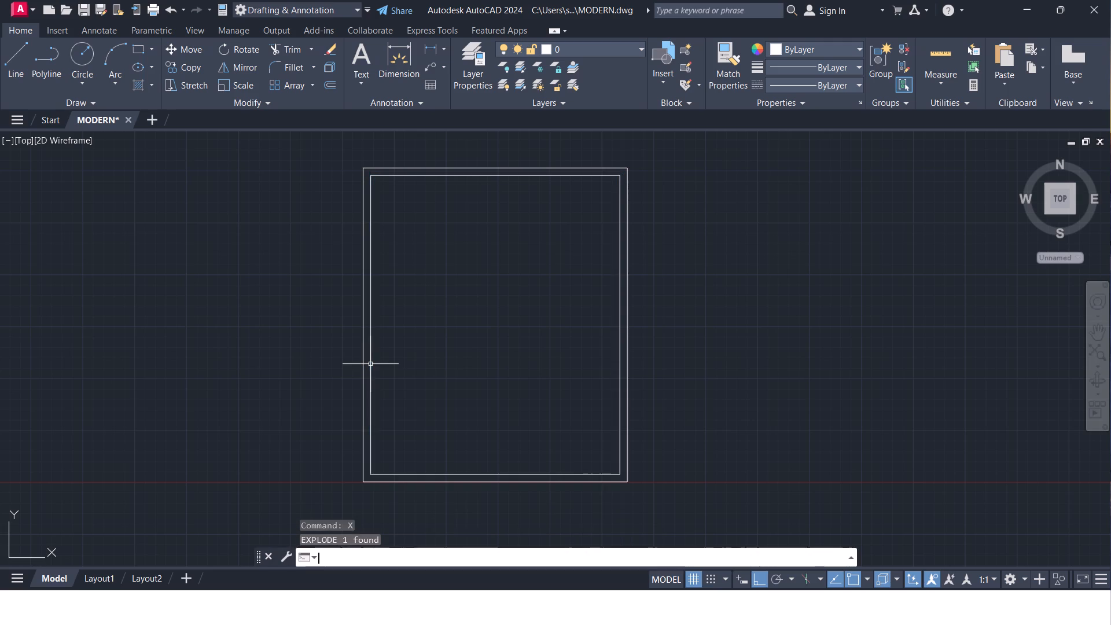
Offset the left and right inner wall lines 10' into the plan as vertical partition lines.
text(OFF)
key(Return)
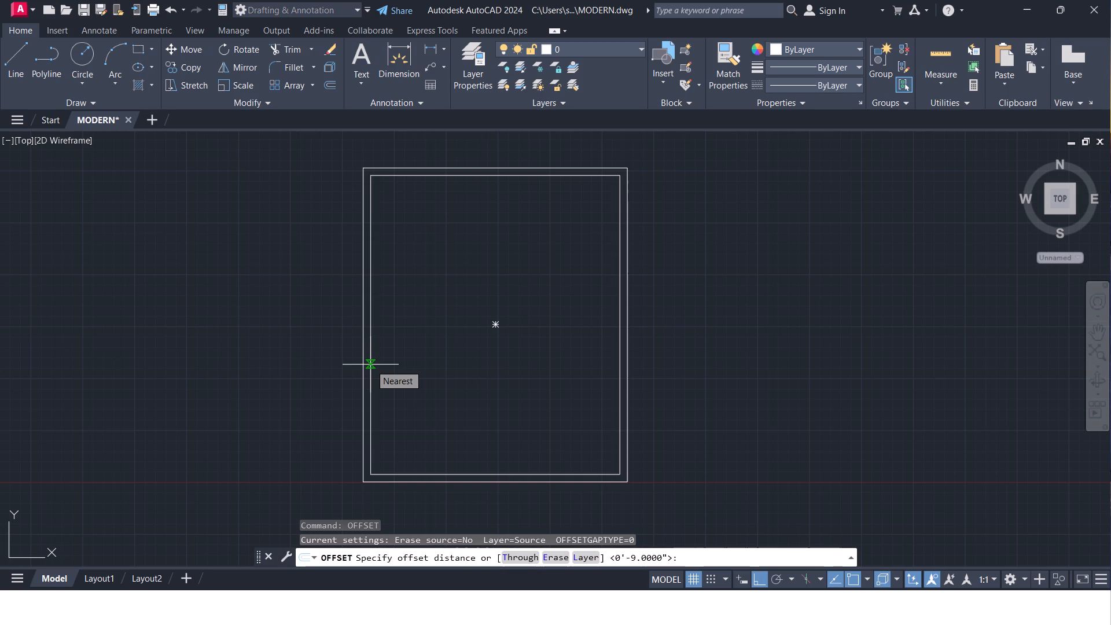
text(10')
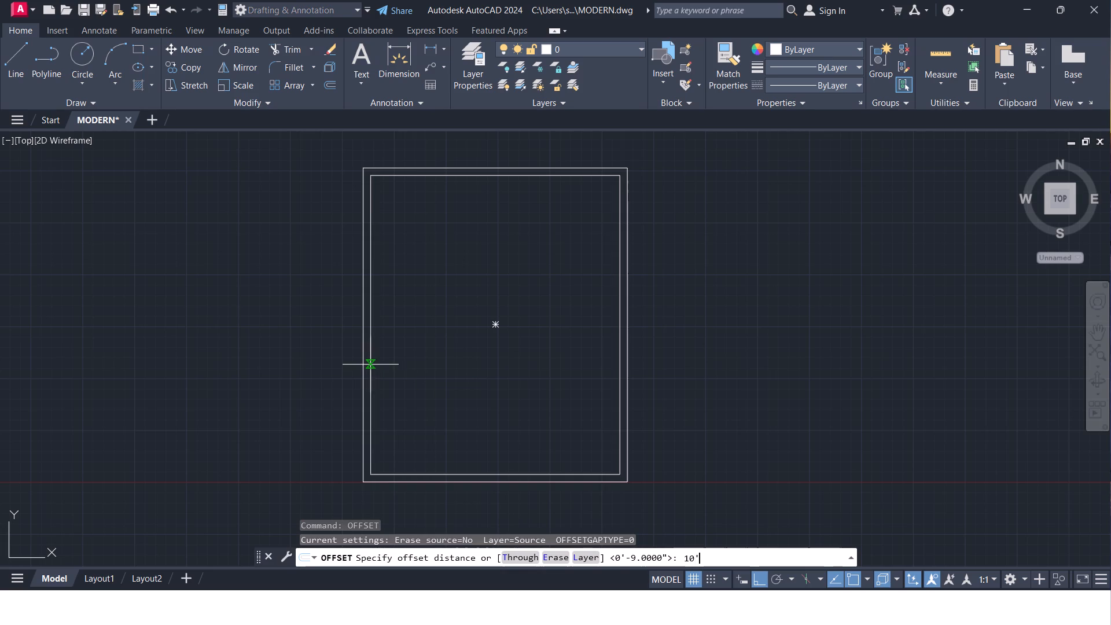
key(Return)
click(371, 363)
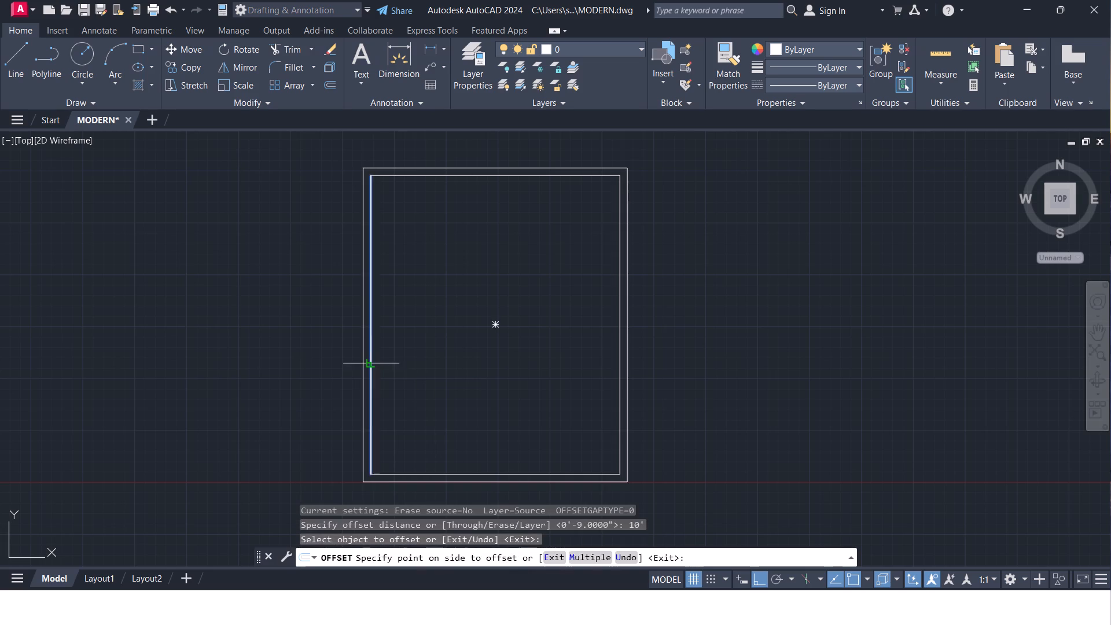
click(410, 363)
click(621, 352)
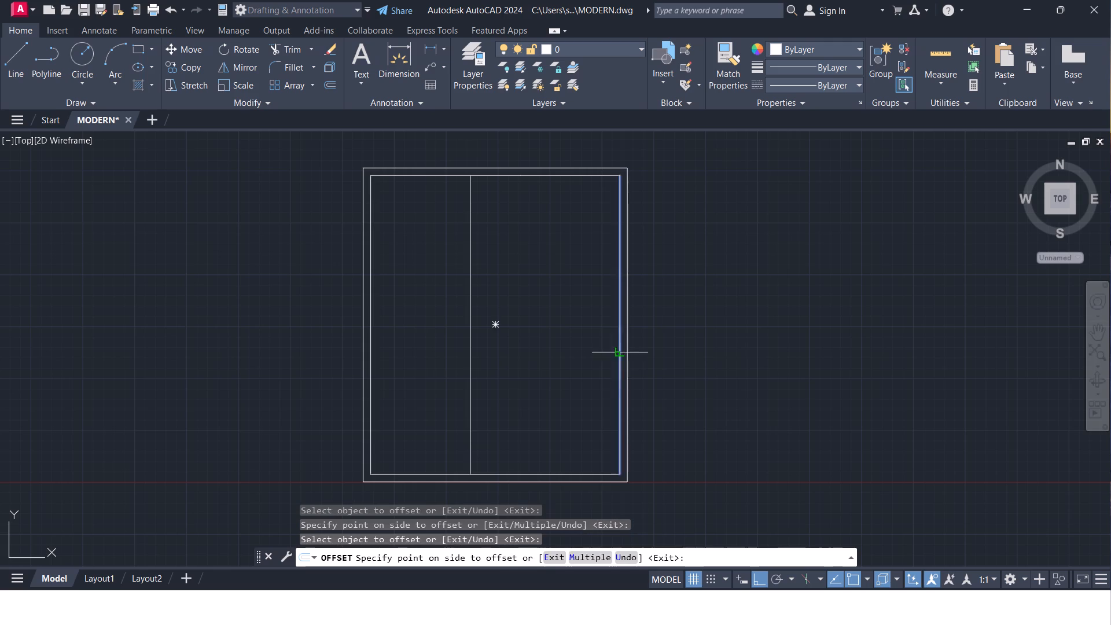
click(580, 354)
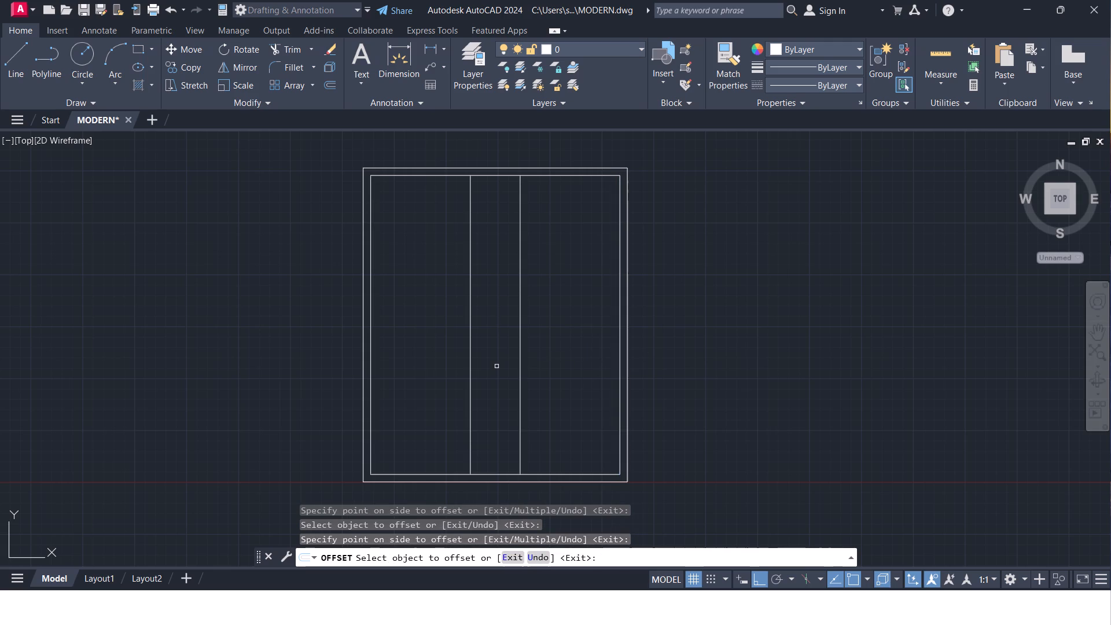
key(space)
Offset the right partition line 4.5" to the right and the left partition line 4.5" to the left for wall thickness.
key(space)
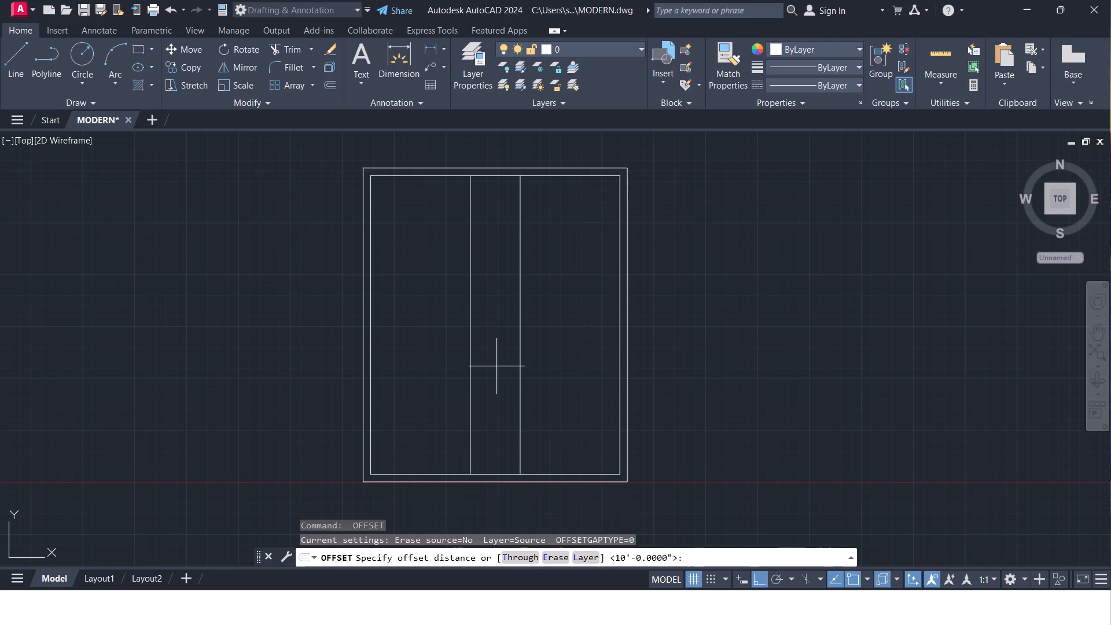
text(4.5")
key(Return)
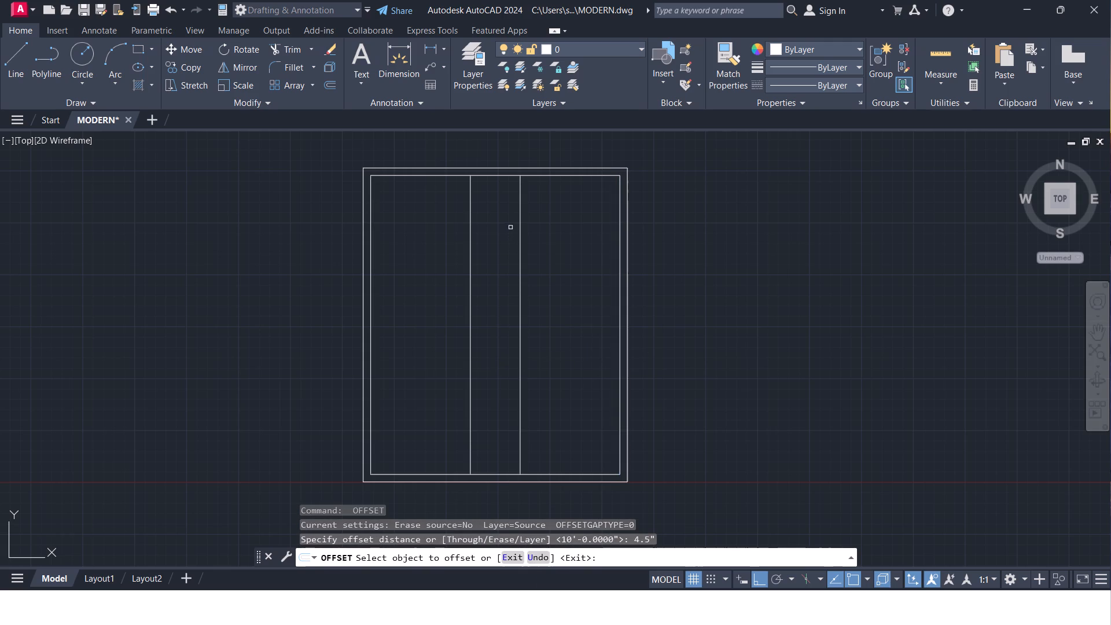
click(521, 222)
click(540, 216)
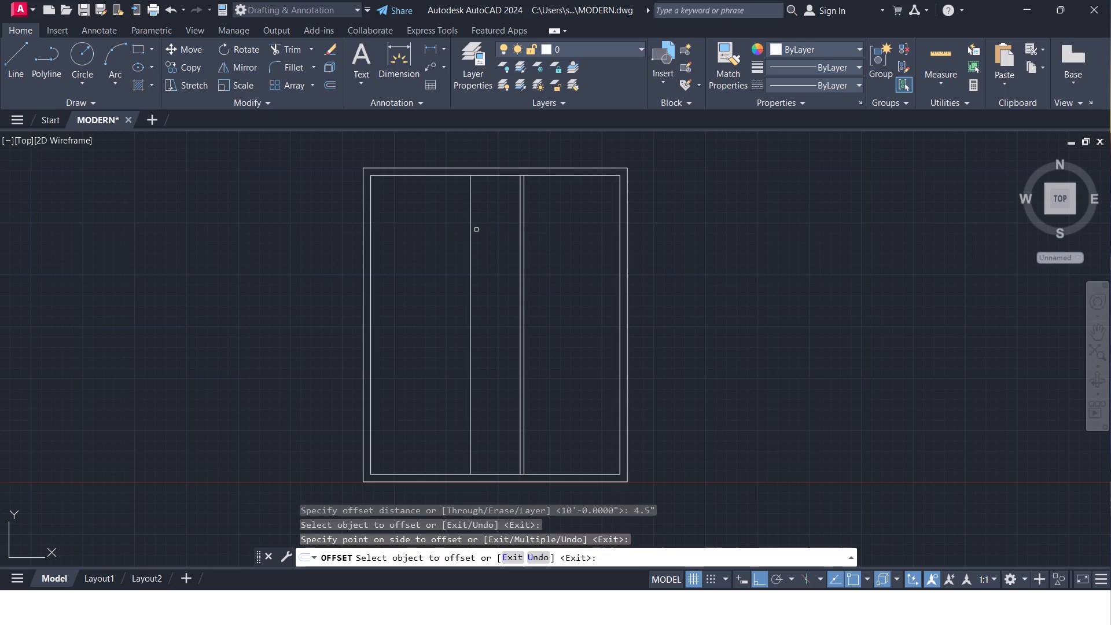
click(469, 229)
click(454, 223)
key(Escape)
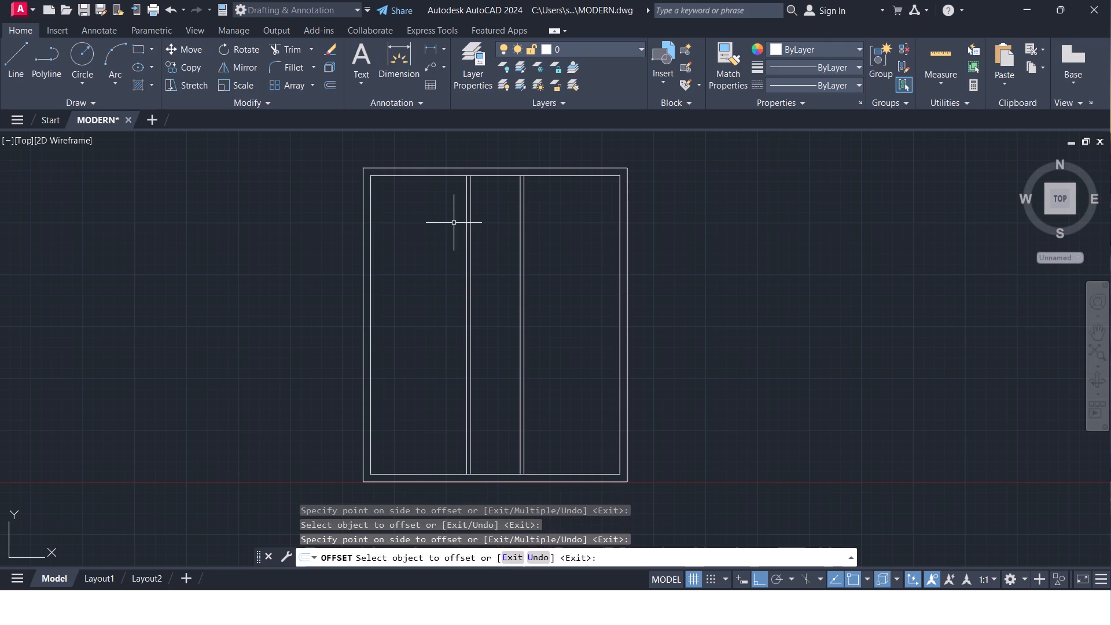
Offset the top inner wall line 9'6" down into the plan as a horizontal partition line.
text(OFF)
key(Return)
key(9)
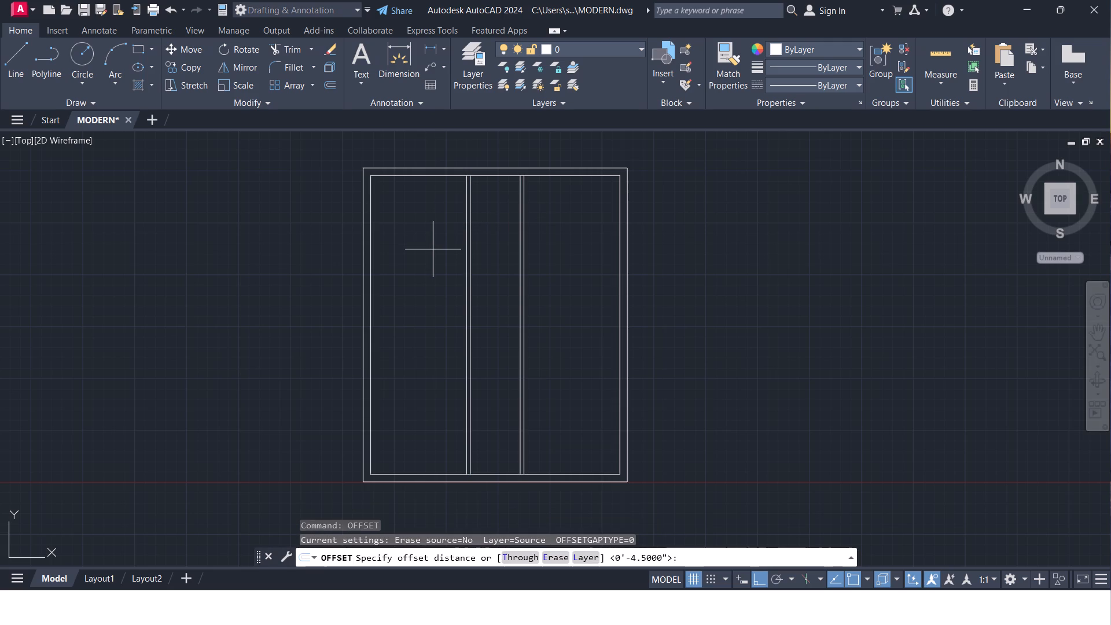
text('6)
key(shift+quotedbl)
key(Return)
click(426, 174)
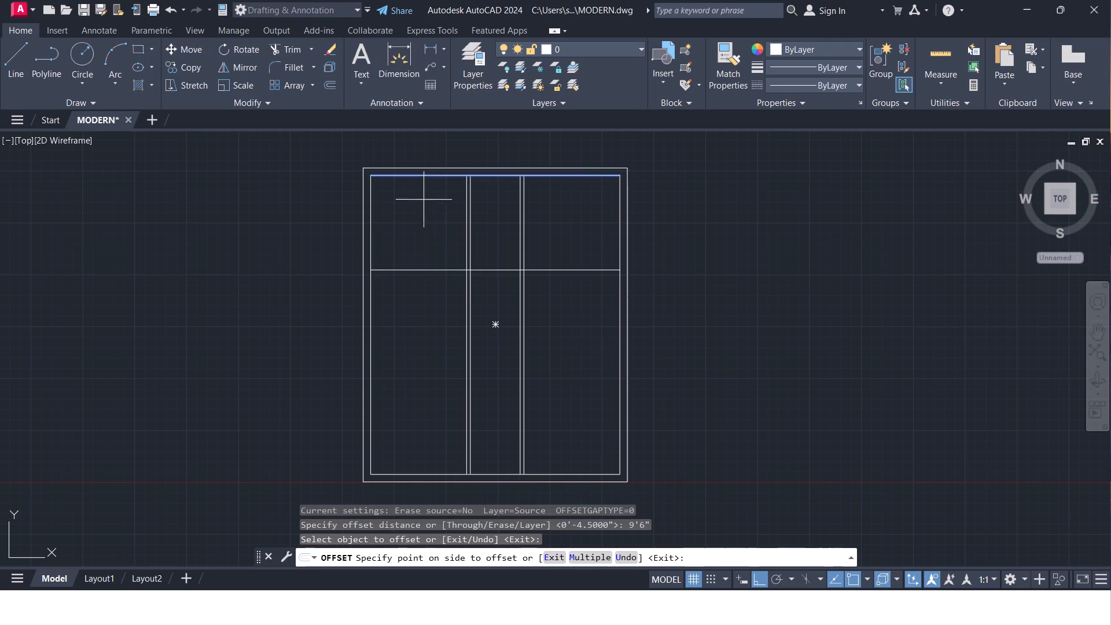
click(417, 255)
key(space)
Offset the horizontal partition line 4.5" downward to give the partition its thickness.
key(space)
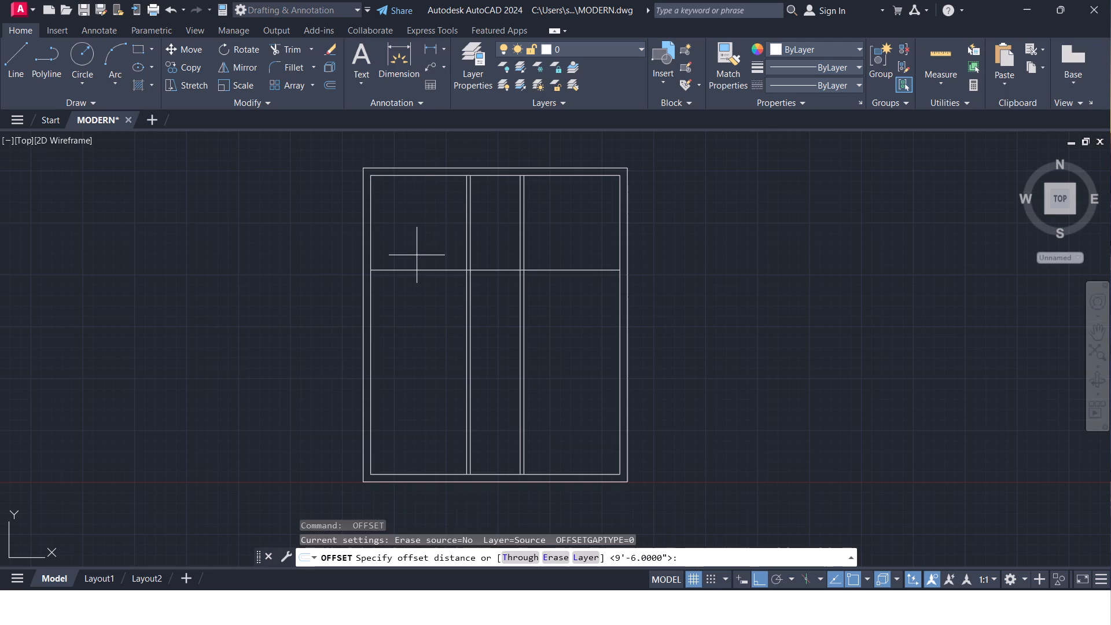
text(4.5")
key(Return)
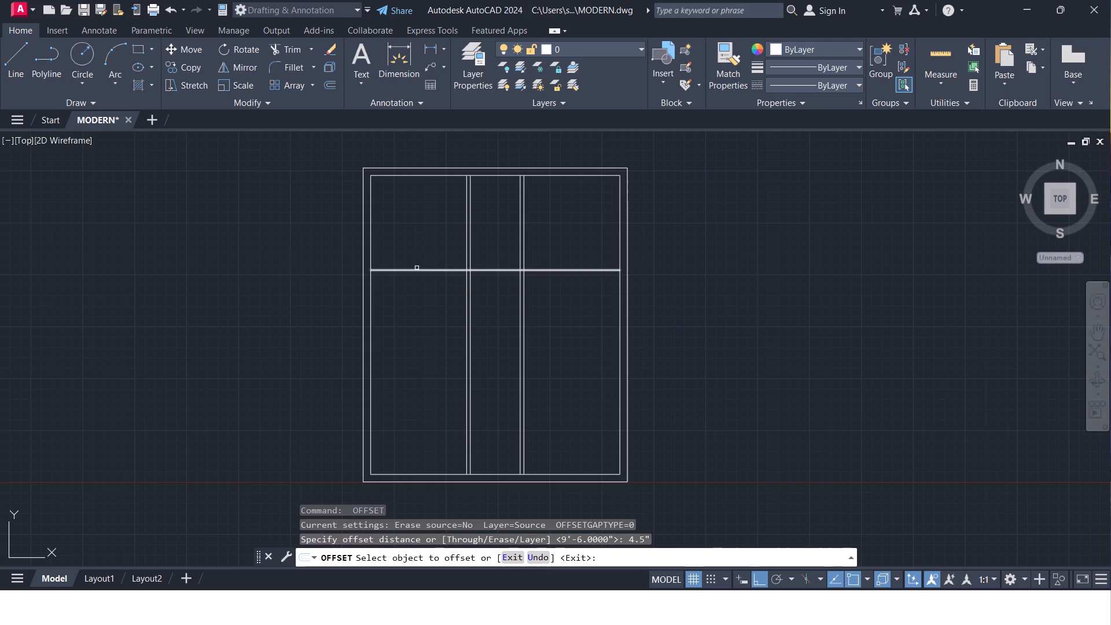
click(417, 268)
click(417, 287)
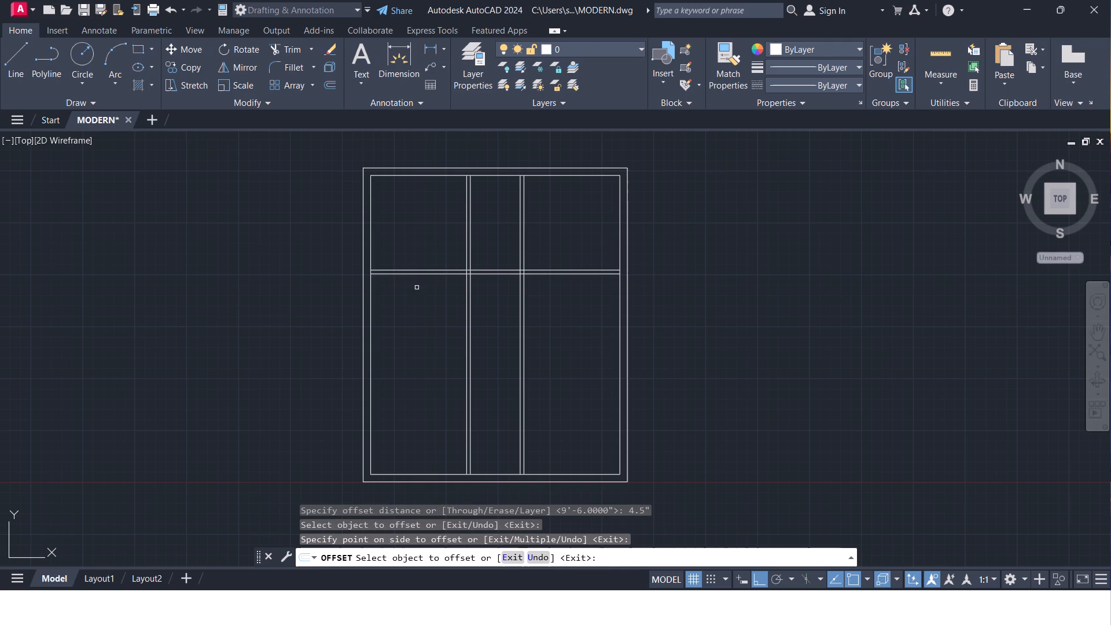
key(Escape)
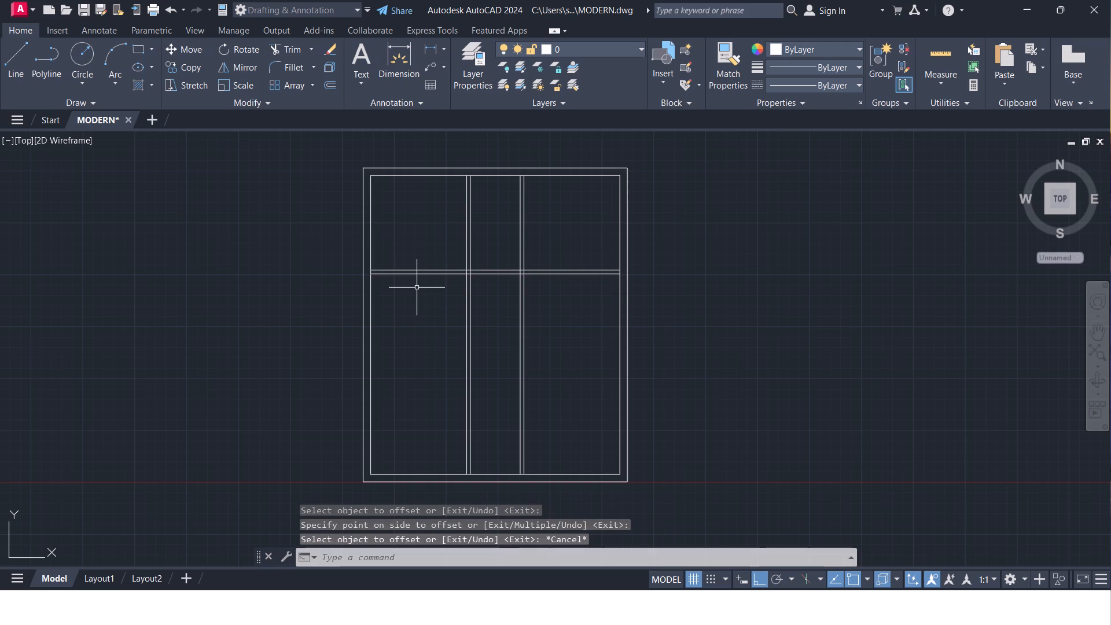
Trim the horizontal partition lines out of the middle bay and from within the thickness of both vertical partitions.
text(TR)
key(Return)
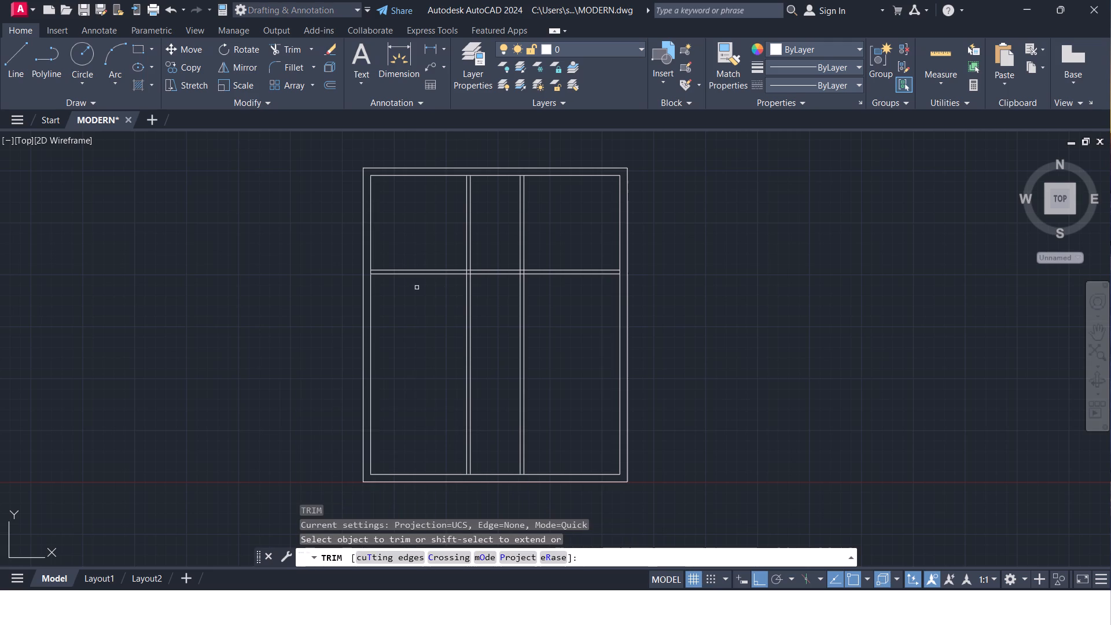
click(503, 284)
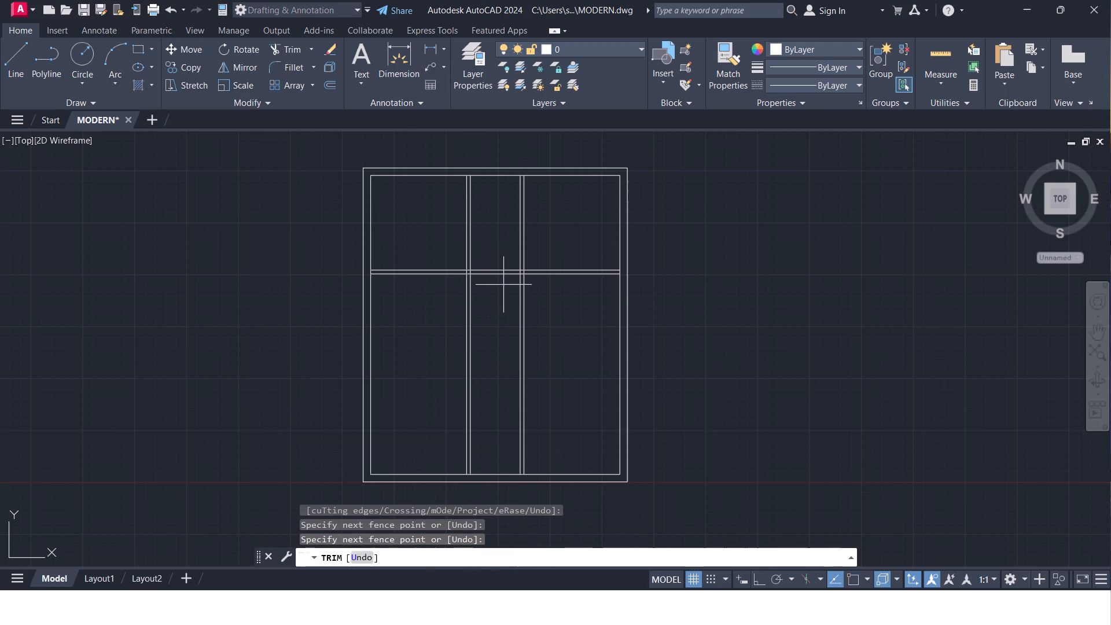
click(496, 248)
scroll(513, 270, up, 2)
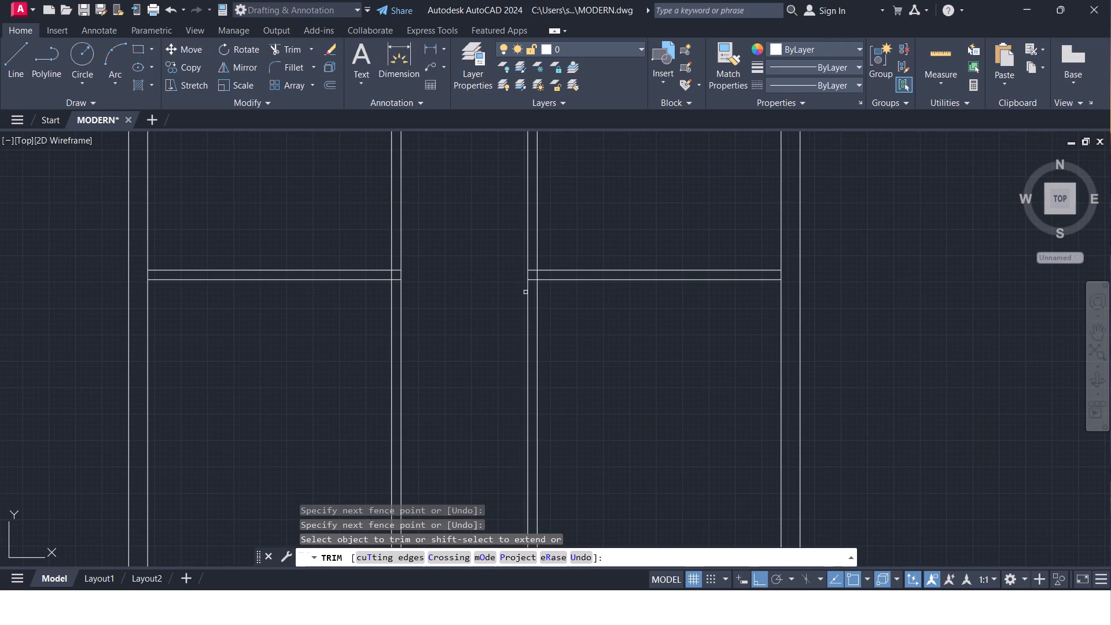
click(534, 290)
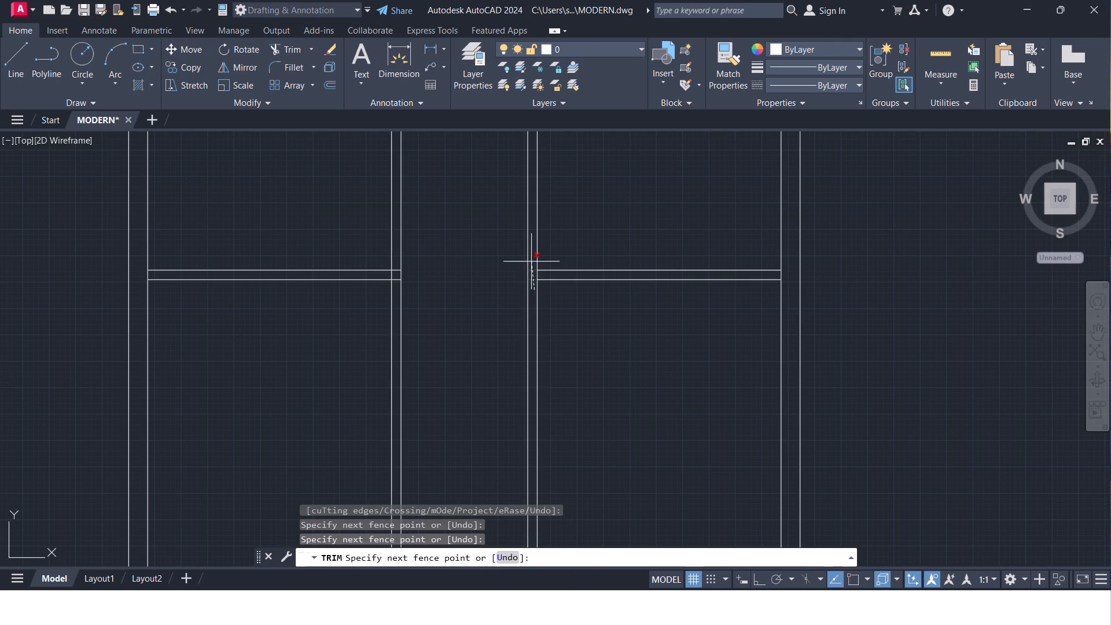
click(531, 262)
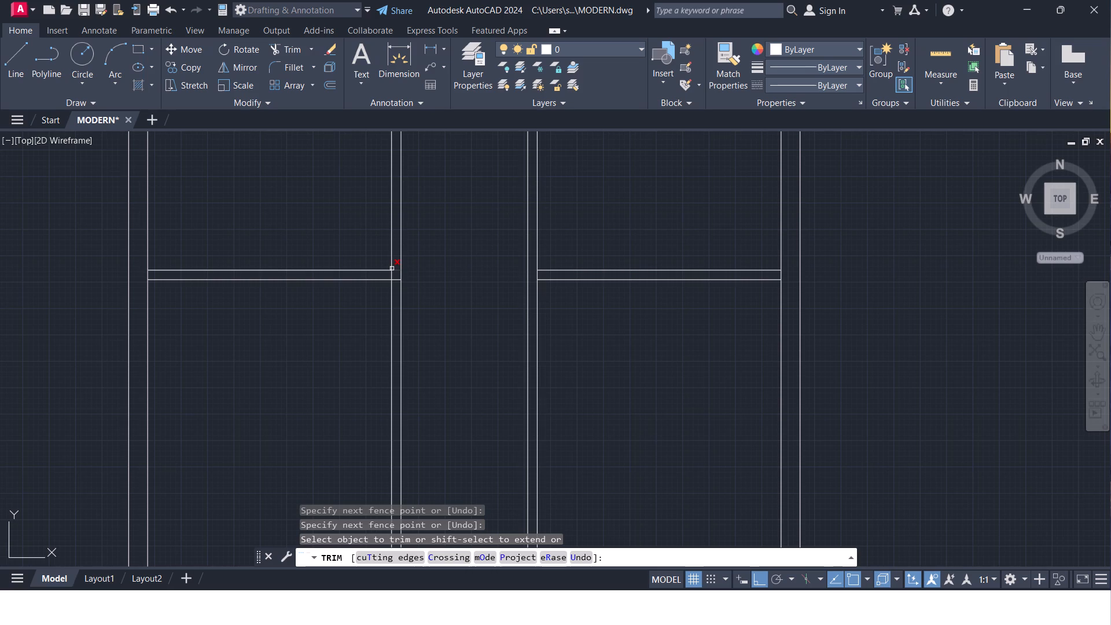
scroll(398, 281, up, 2)
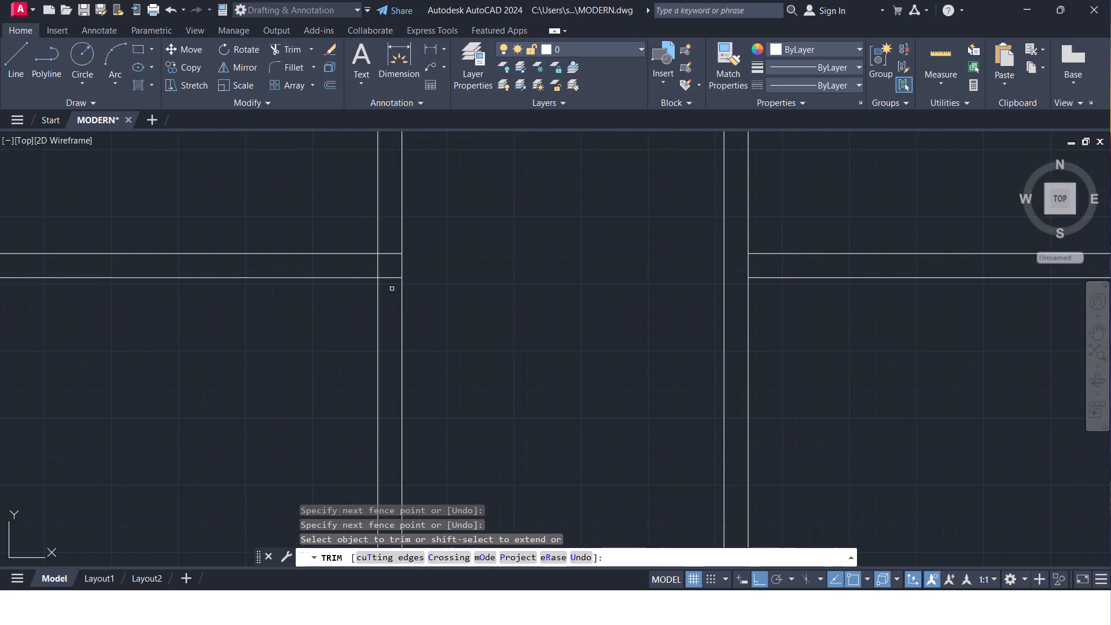
click(392, 289)
click(393, 231)
scroll(456, 338, down, 2)
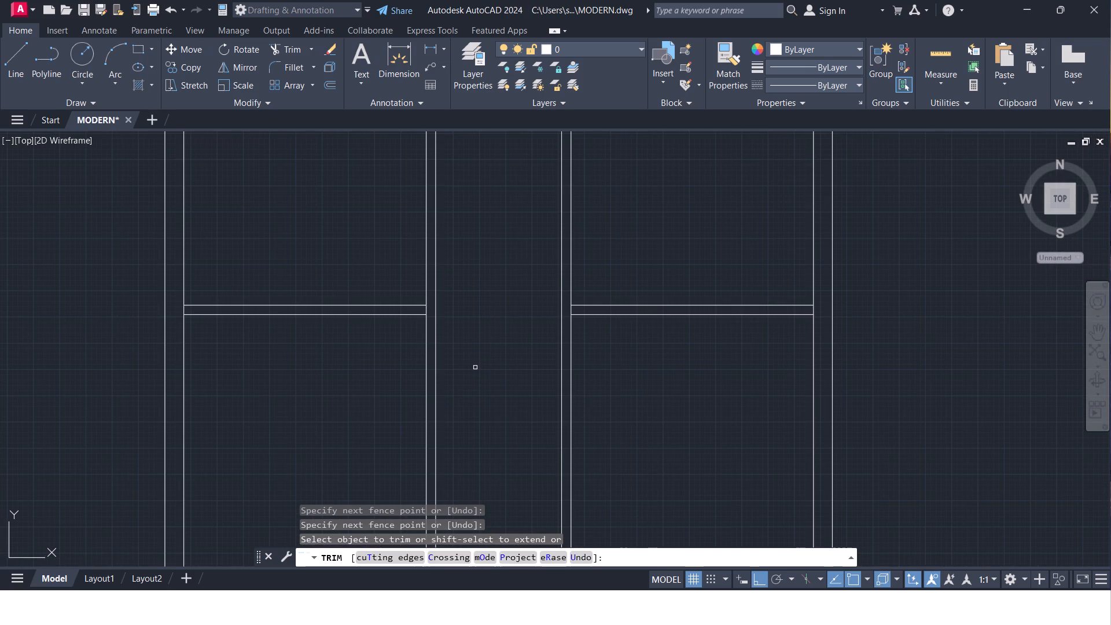
scroll(475, 367, down, 1)
middle_drag(475, 367, 467, 257)
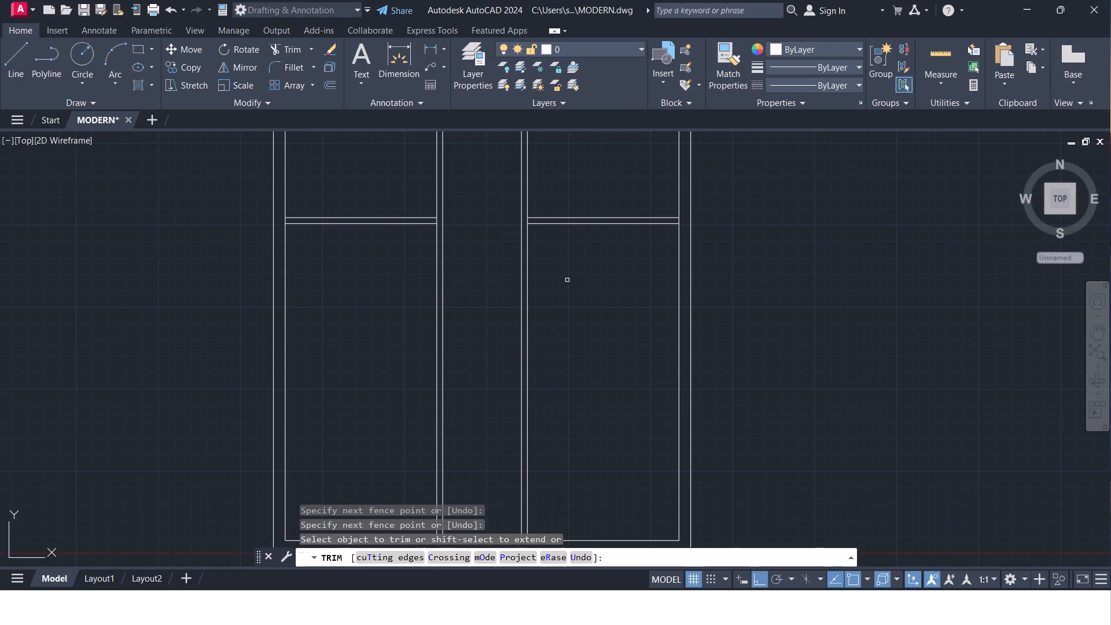
click(567, 280)
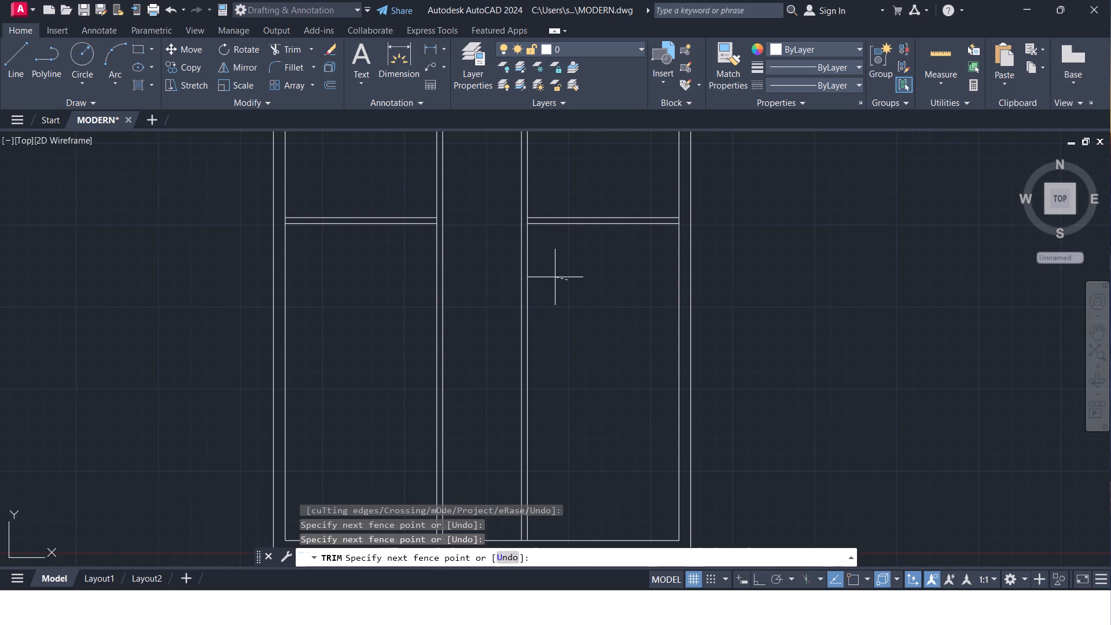
key(Escape)
Stretch the lower line of the right horizontal partition to the left face of the right vertical partition.
click(545, 223)
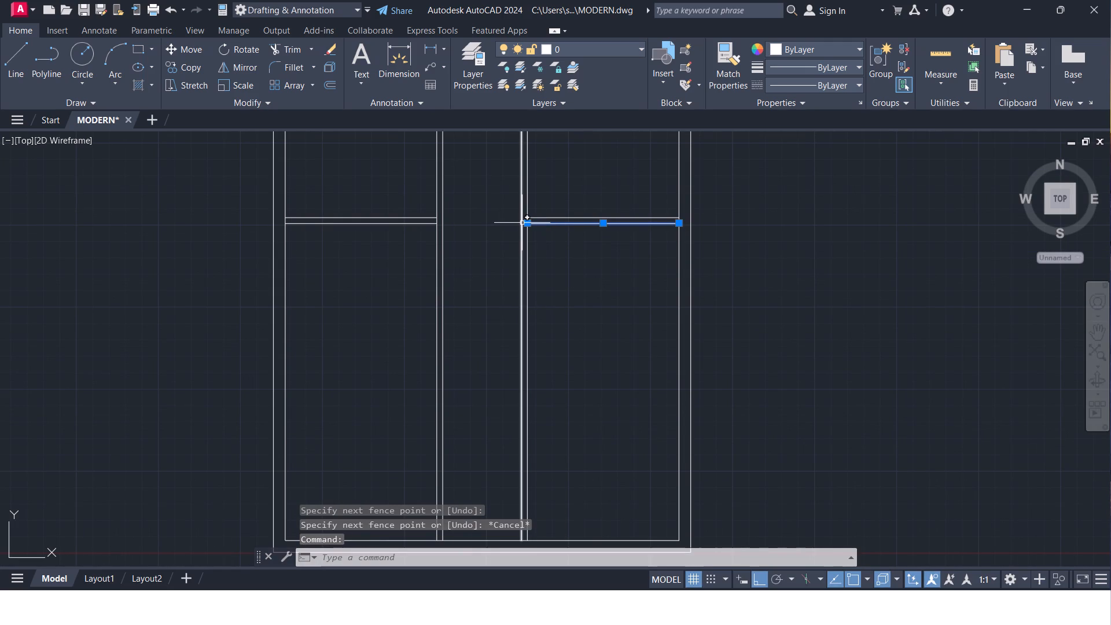
click(528, 222)
click(517, 221)
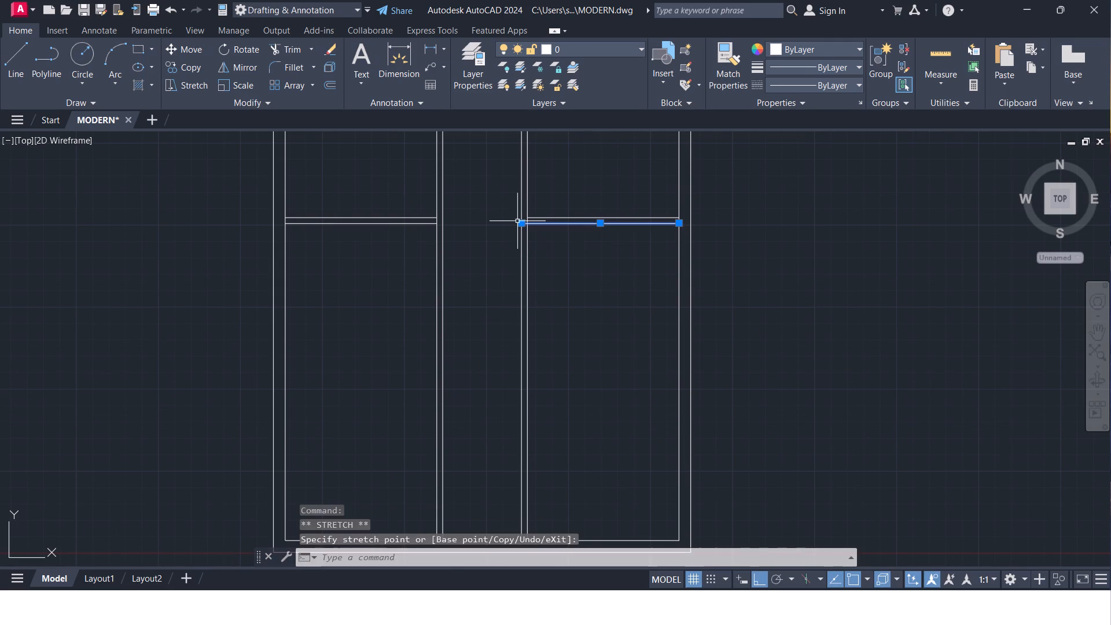
key(Escape)
Trim both lines of the right vertical partition below the horizontal partition.
click(578, 288)
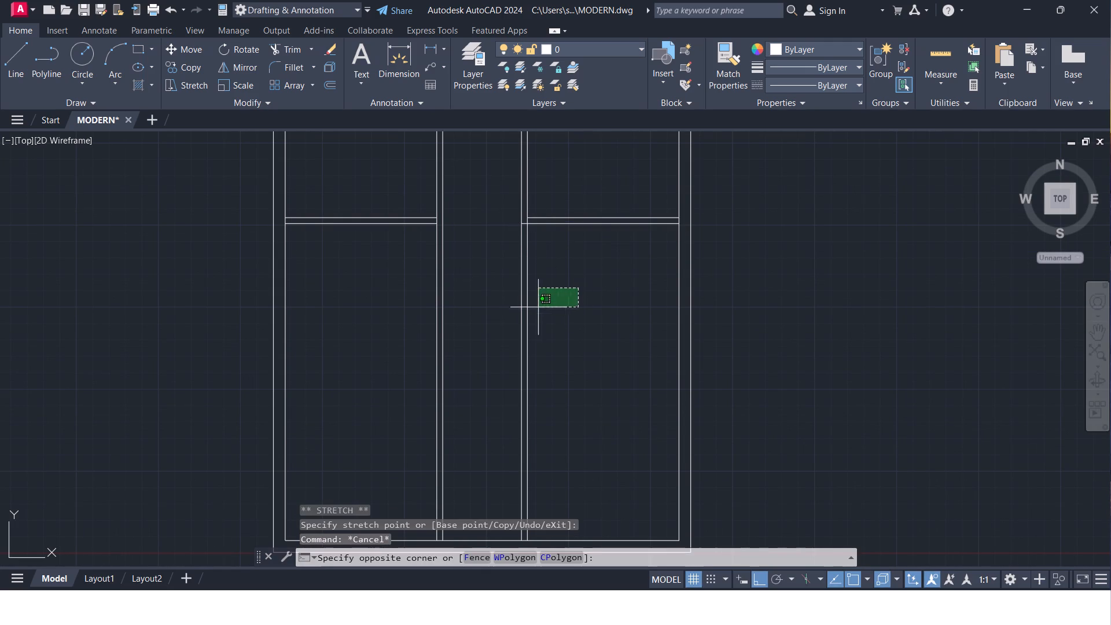
key(Escape)
text(TR)
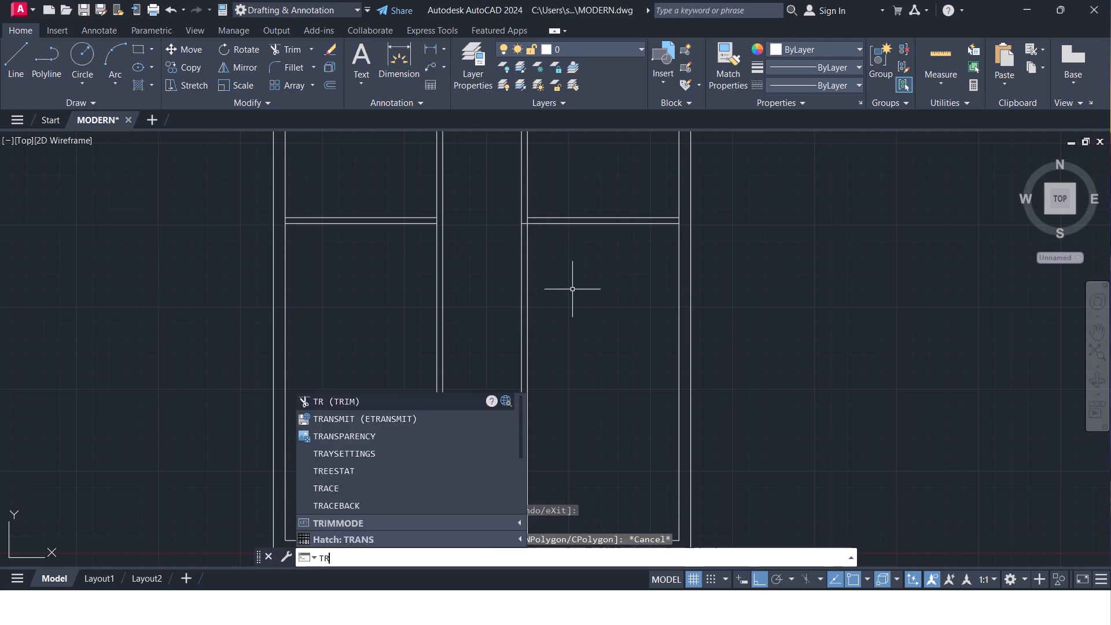
key(Return)
click(573, 289)
click(503, 315)
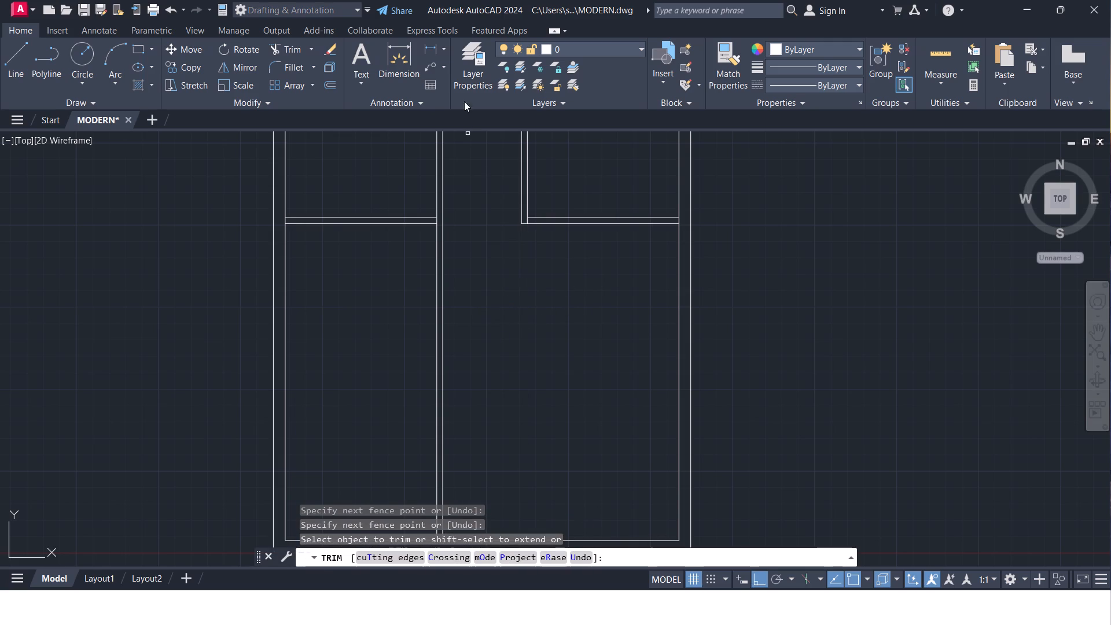
Measure the horizontal distance from the left vertical partition to the right inner wall with a linear dimension.
click(434, 51)
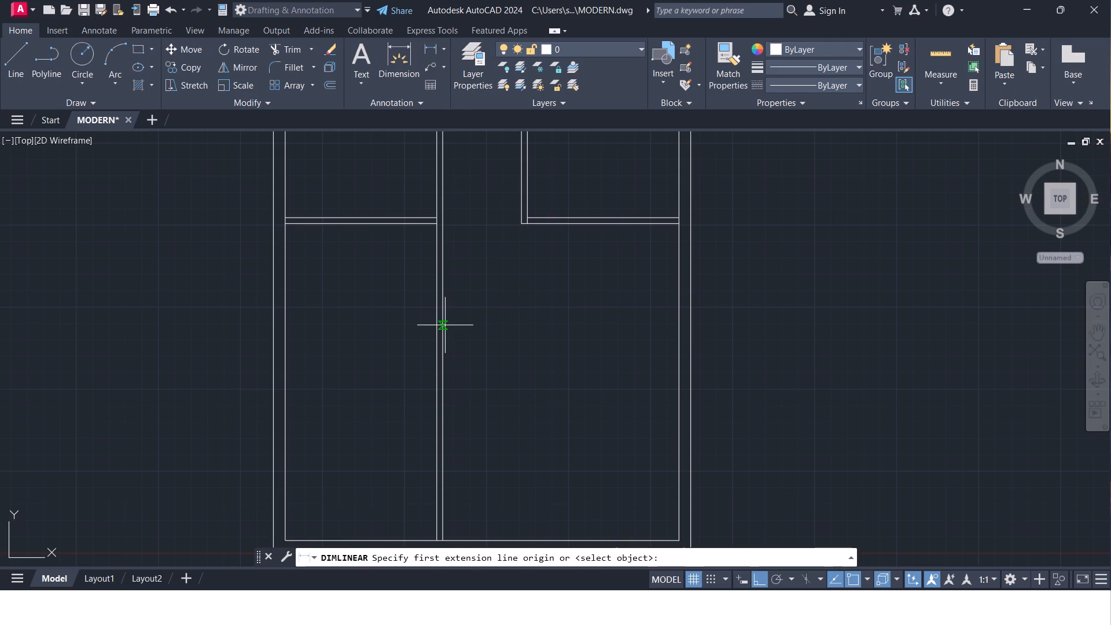
click(445, 325)
click(676, 319)
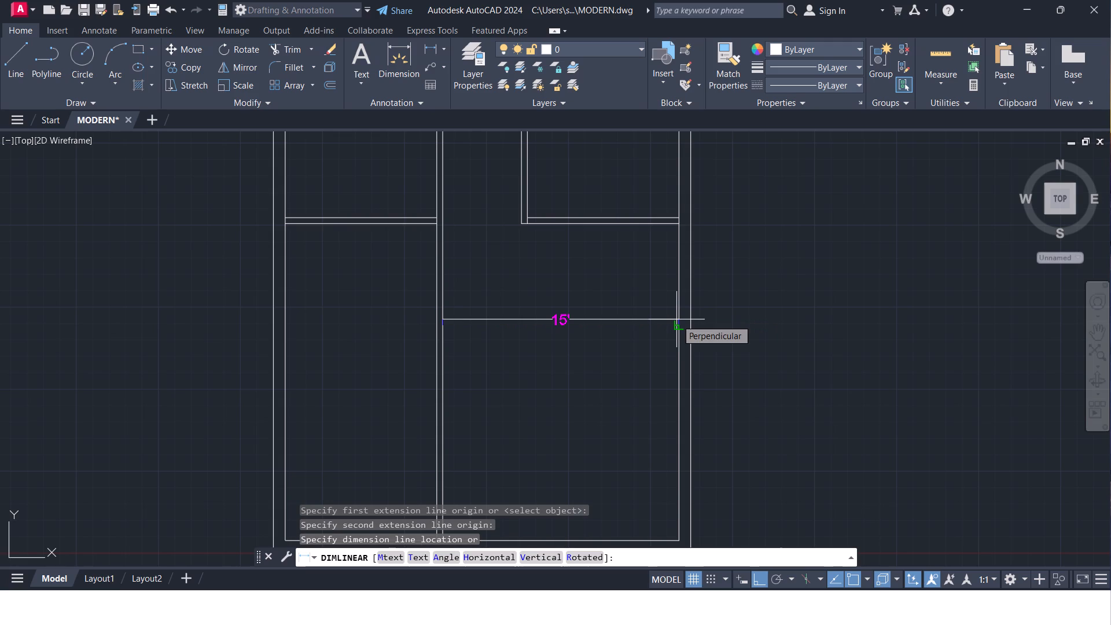
key(Escape)
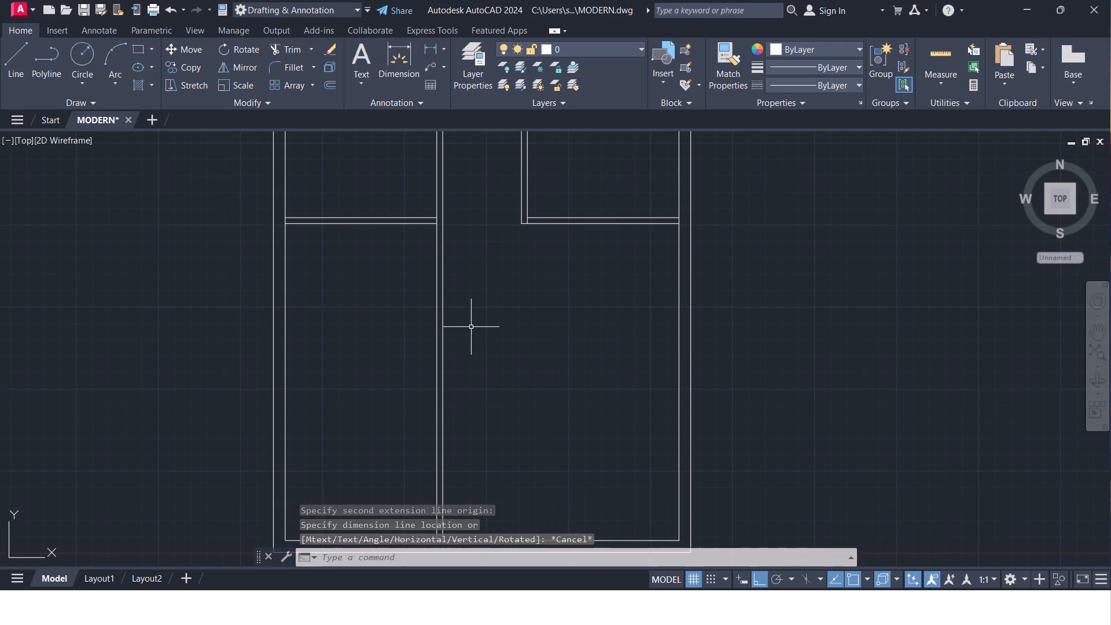
Stretch the lower line of the left horizontal partition to the right face of the left vertical partition.
click(427, 224)
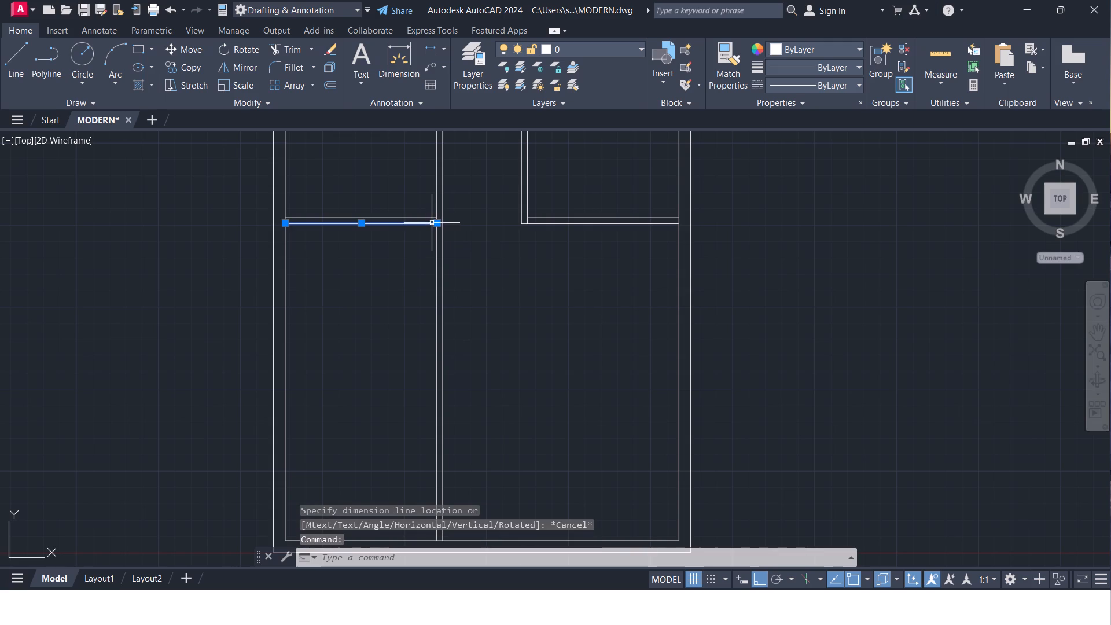
click(437, 223)
click(438, 223)
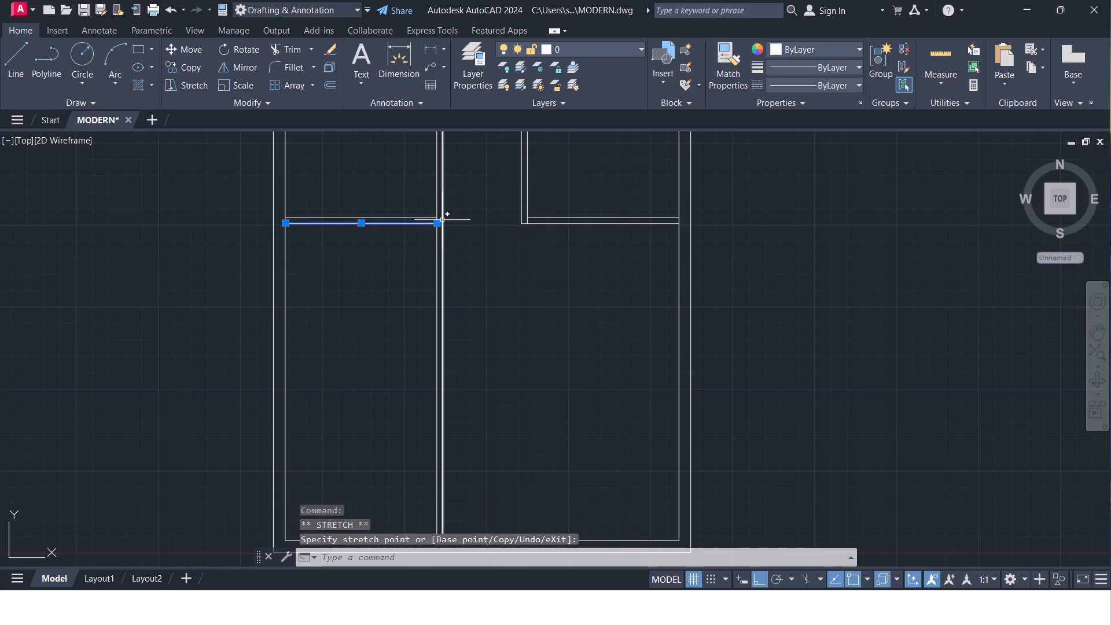
scroll(426, 227, up, 3)
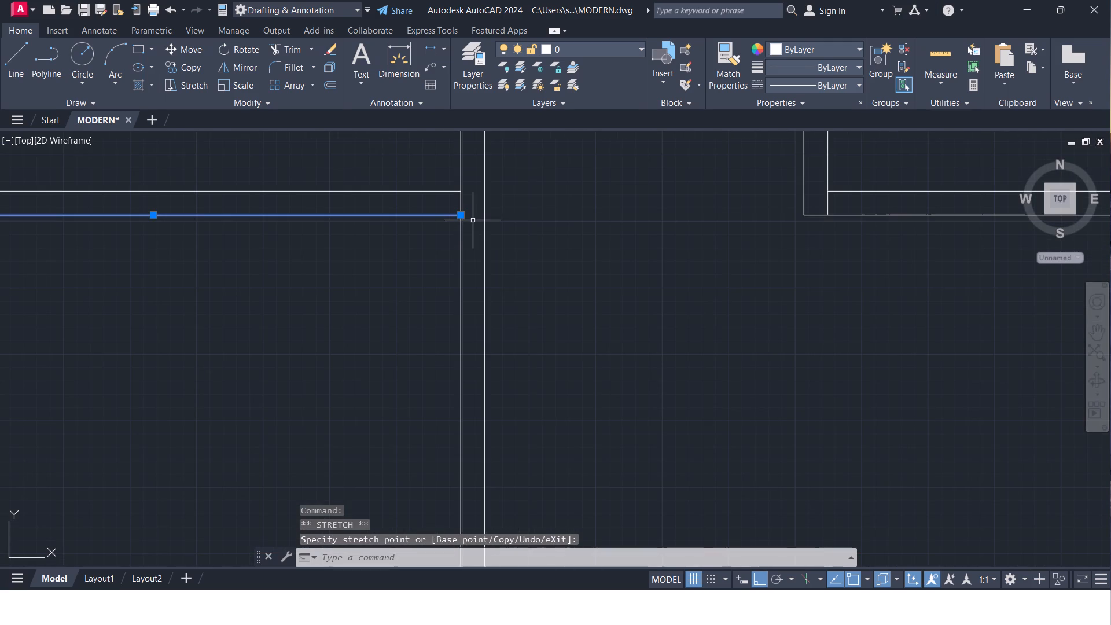
click(463, 218)
click(483, 218)
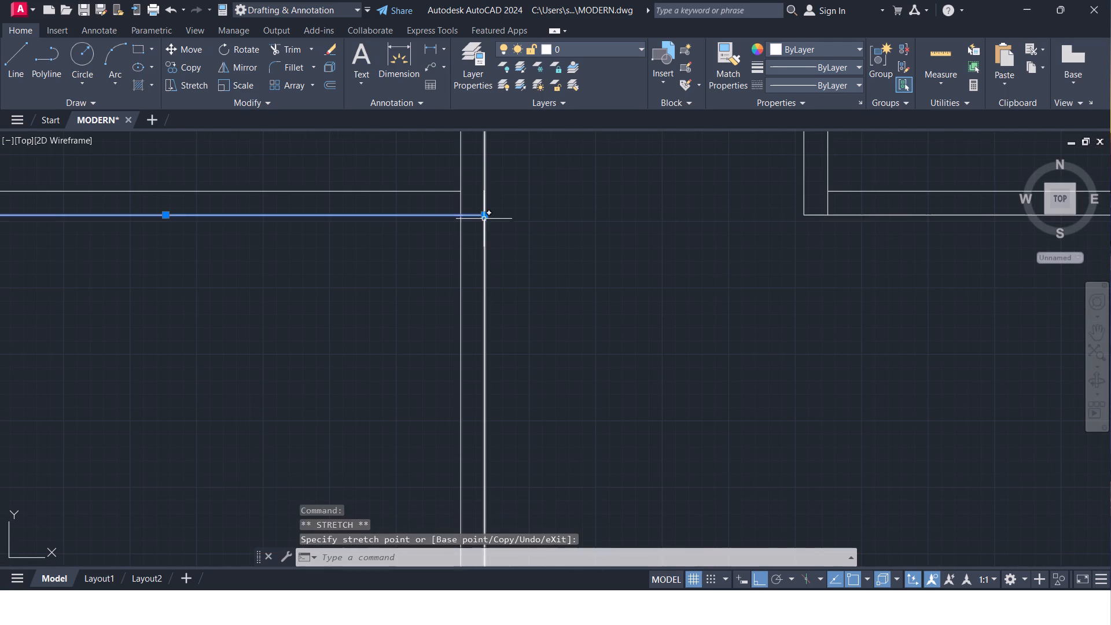
key(Escape)
Trim both lines of the left vertical partition below the horizontal partition.
scroll(519, 257, down, 1)
click(543, 292)
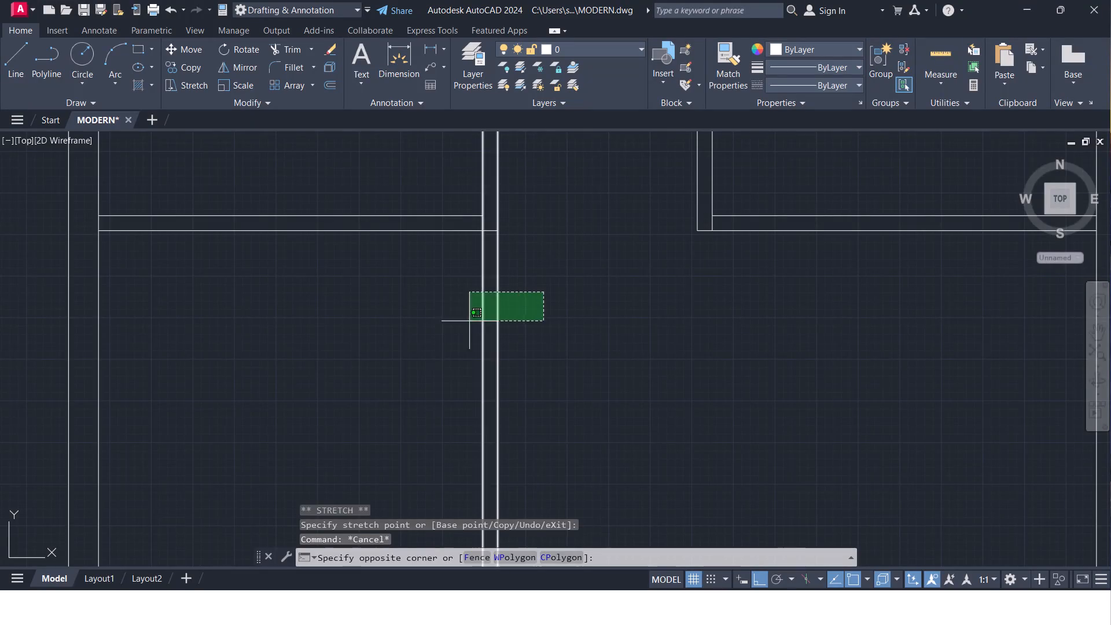
click(445, 330)
key(Escape)
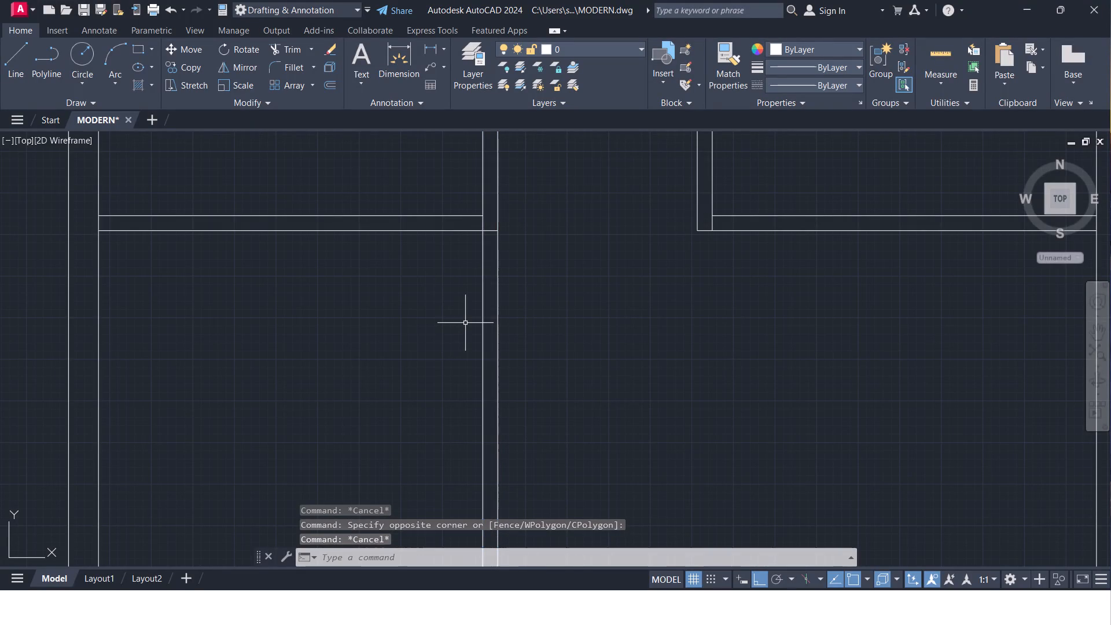
text(TR)
key(Return)
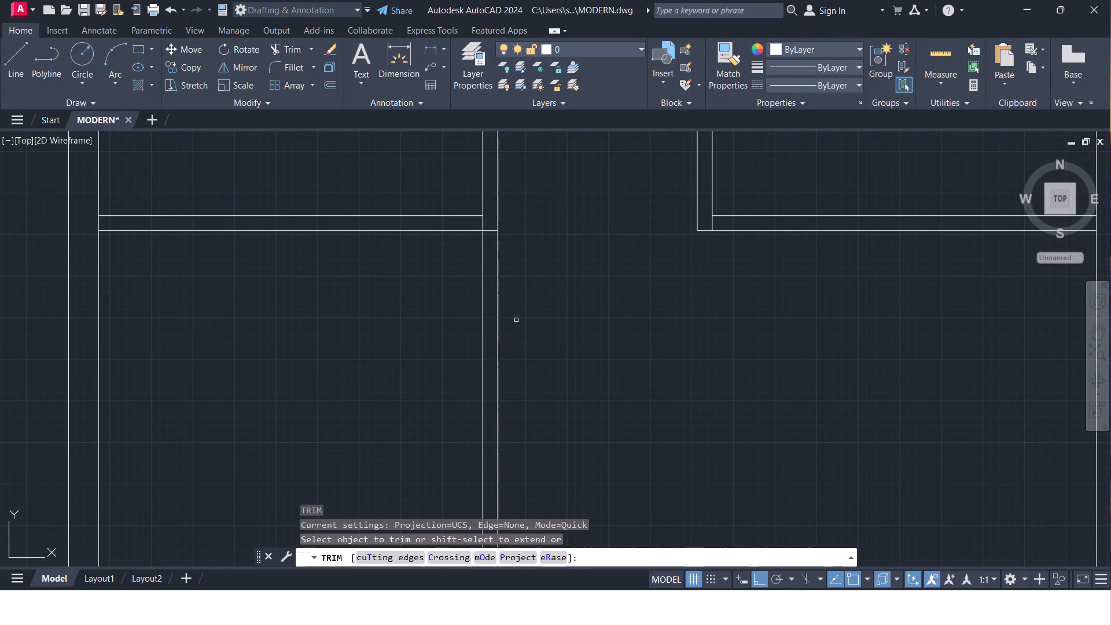
click(517, 320)
click(449, 341)
scroll(609, 339, down, 3)
middle_drag(632, 400, 593, 315)
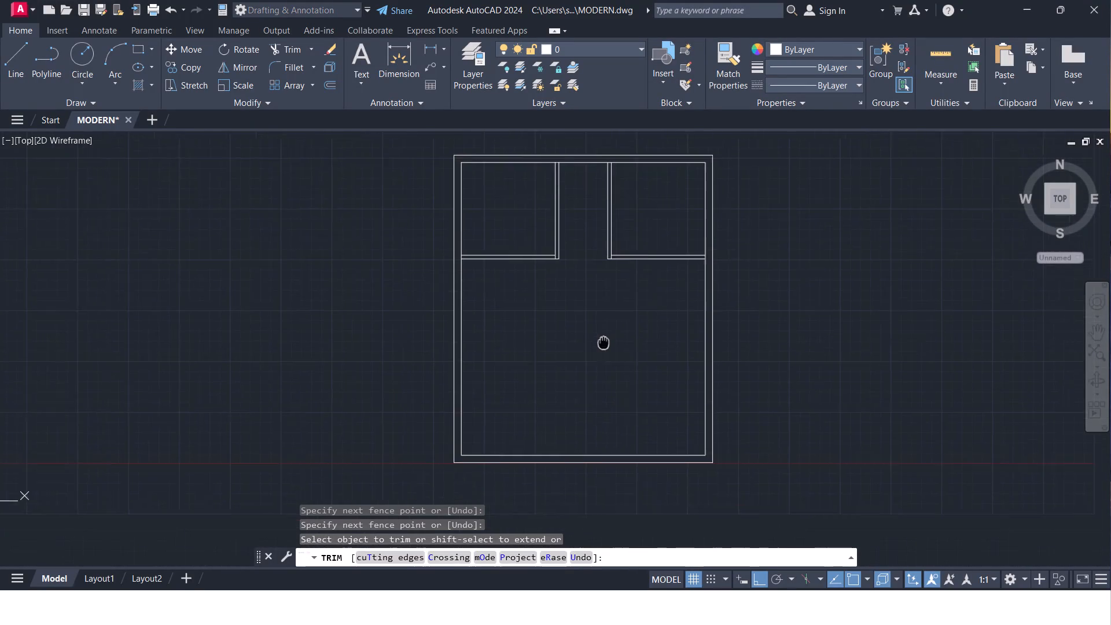
middle_drag(593, 315, 593, 310)
scroll(541, 358, up, 1)
key(Escape)
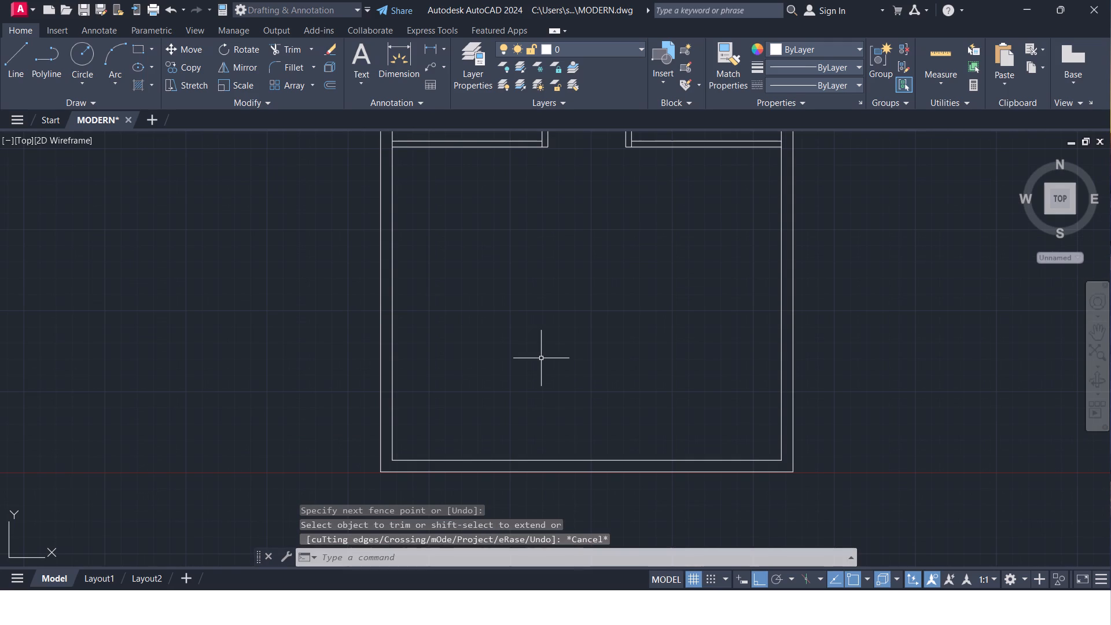
Offset the bottom inner wall line 8'2" up into the plan as a horizontal partition line.
text(OFF)
key(Return)
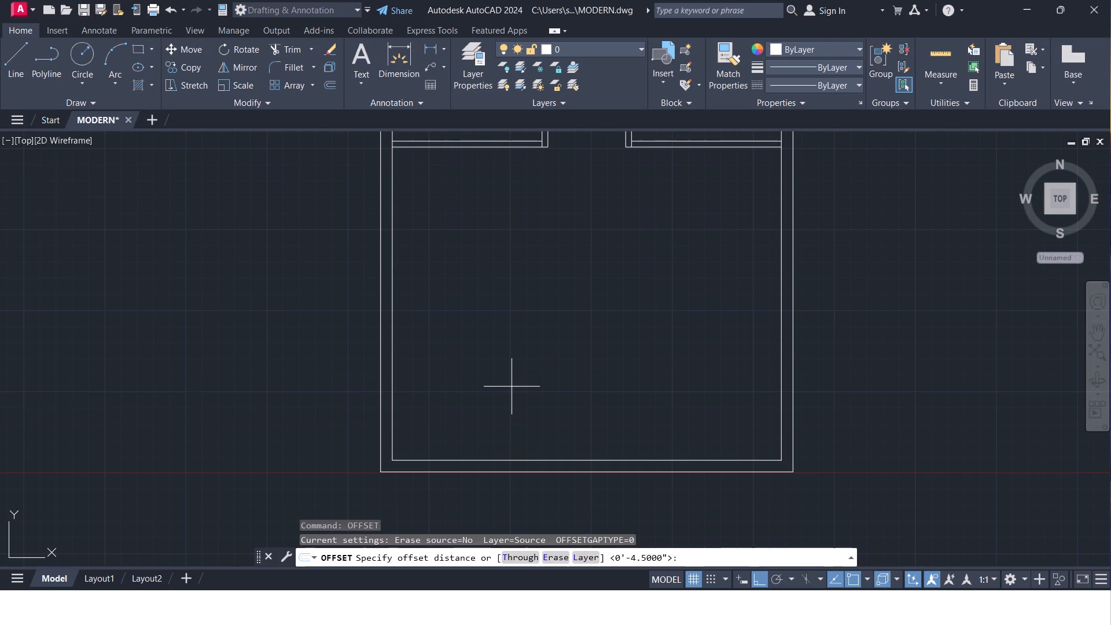
text(8'2")
key(Return)
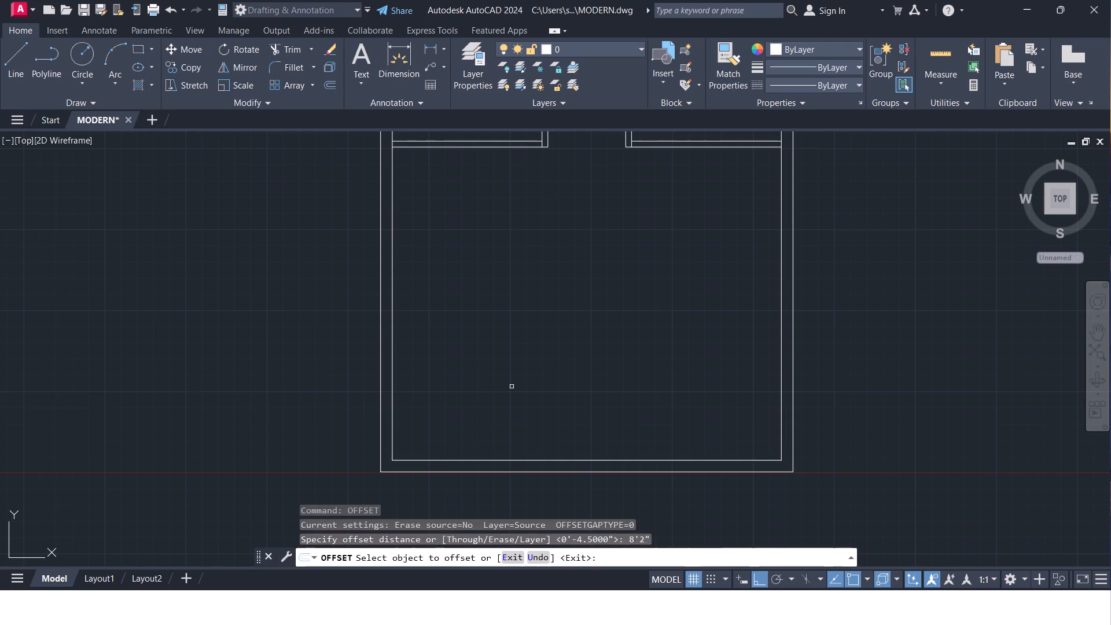
click(501, 461)
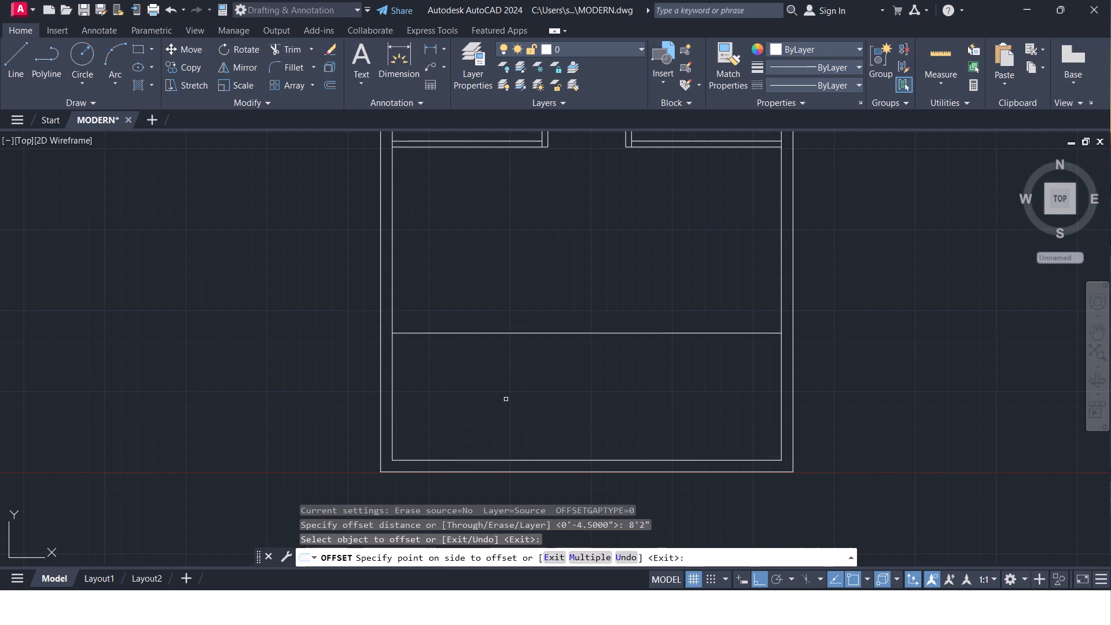
click(506, 399)
key(space)
Offset the new lower horizontal partition line 4.5" upward to give the partition its thickness.
key(space)
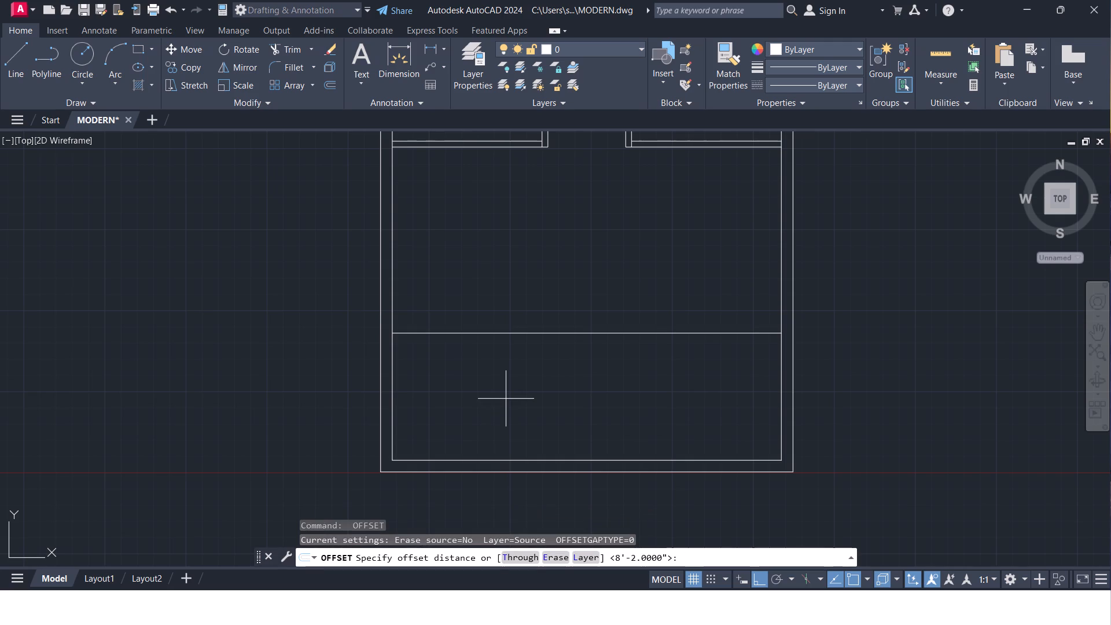
text(4.5)
key(shift+quotedbl)
key(Return)
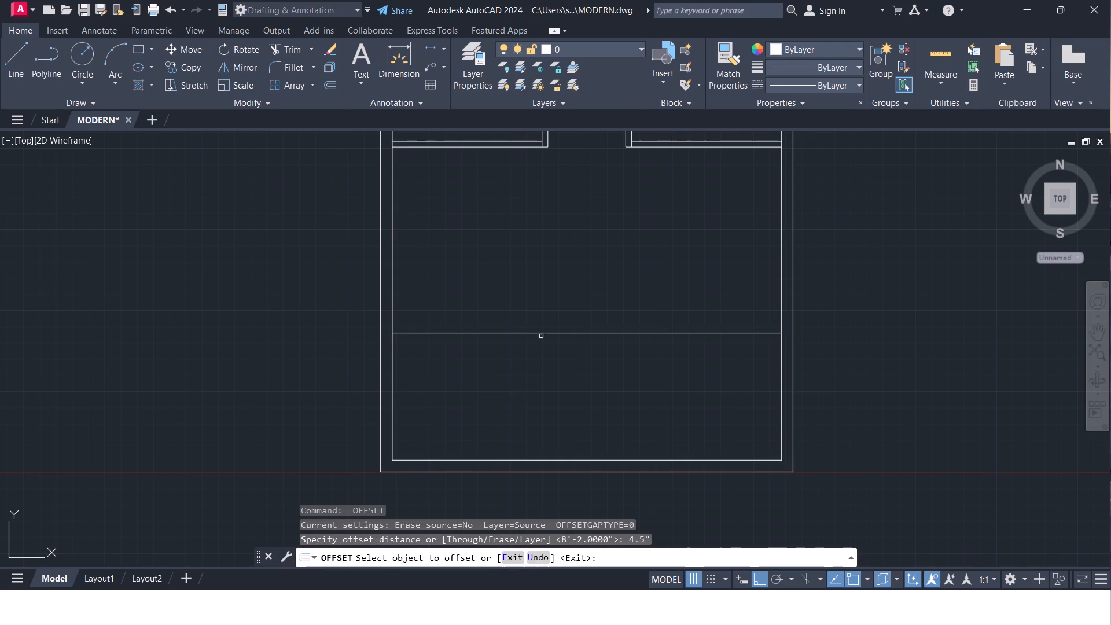
click(541, 334)
click(541, 296)
key(Escape)
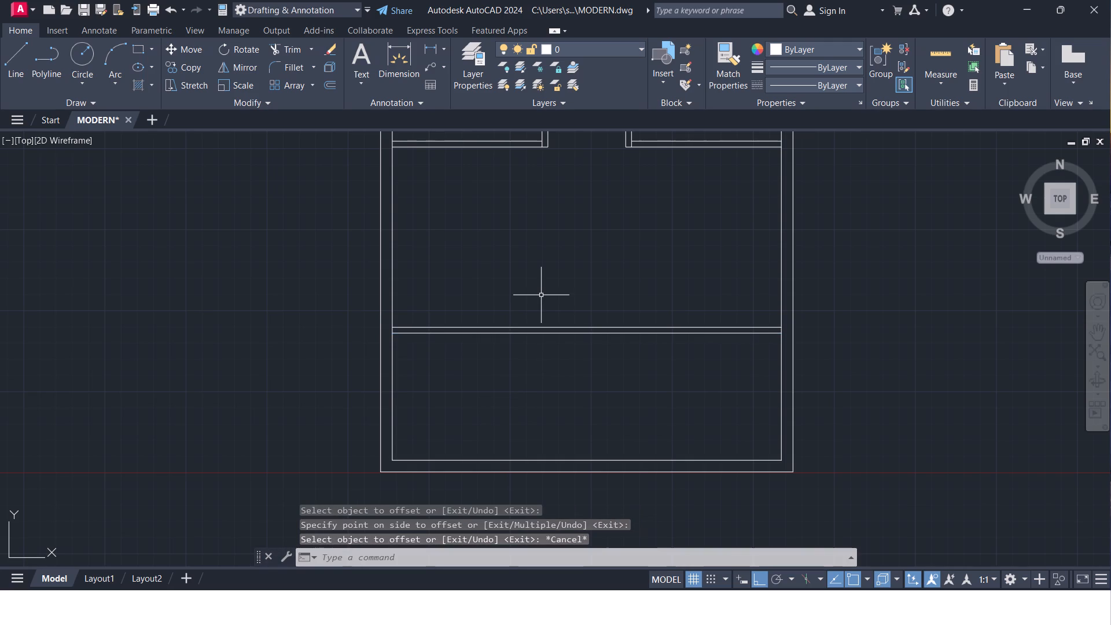
text(OFF)
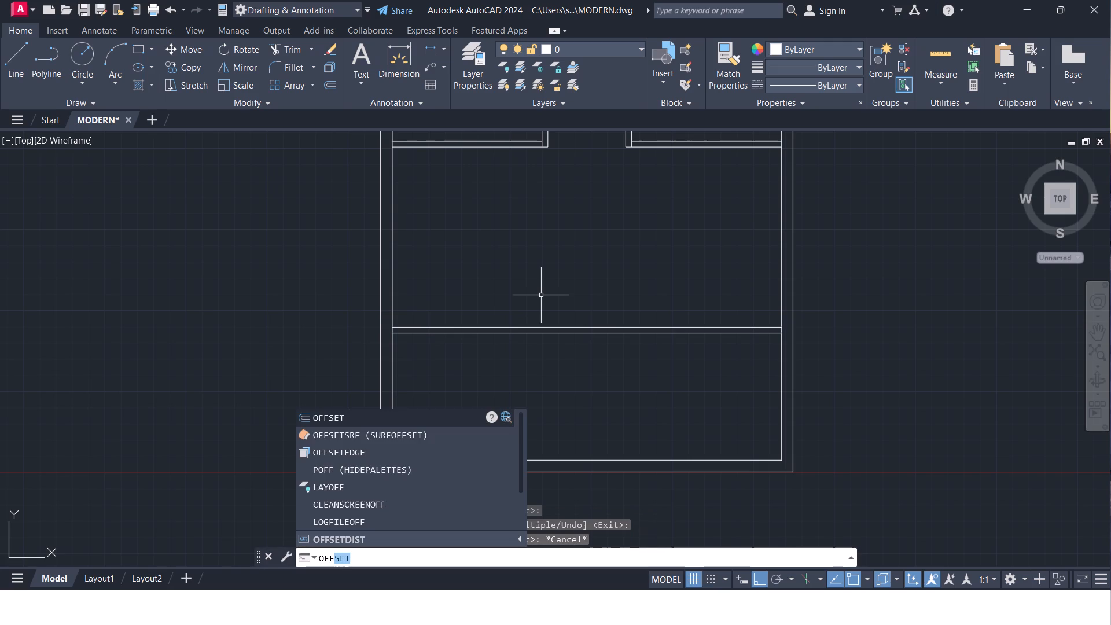
key(Escape)
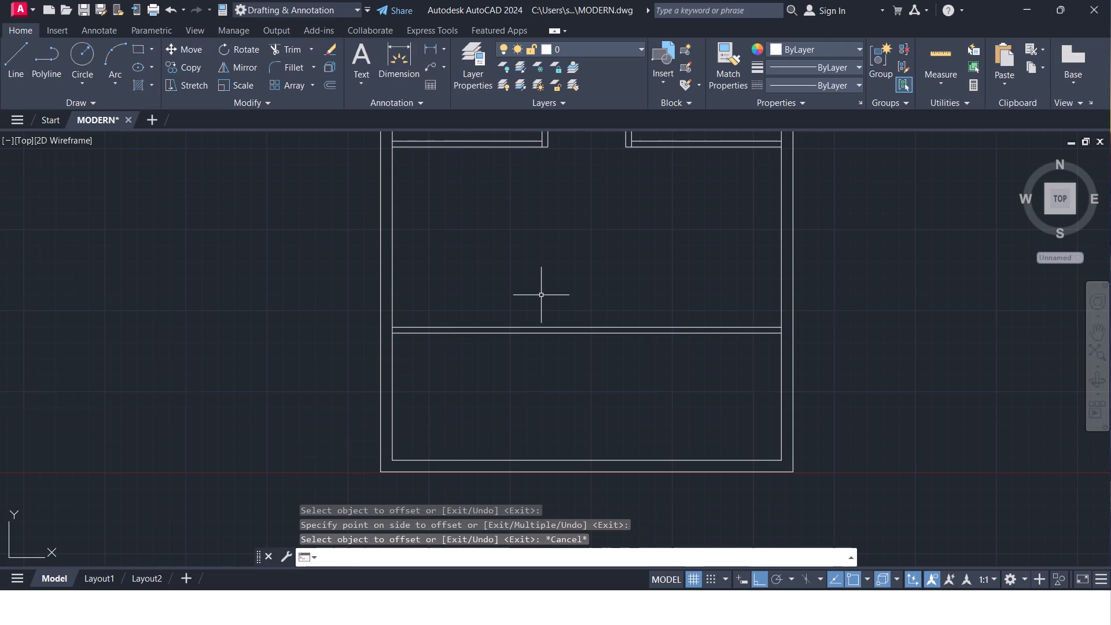
Trim the left inner wall line between the two lines of the lower horizontal partition.
text(TR)
key(Return)
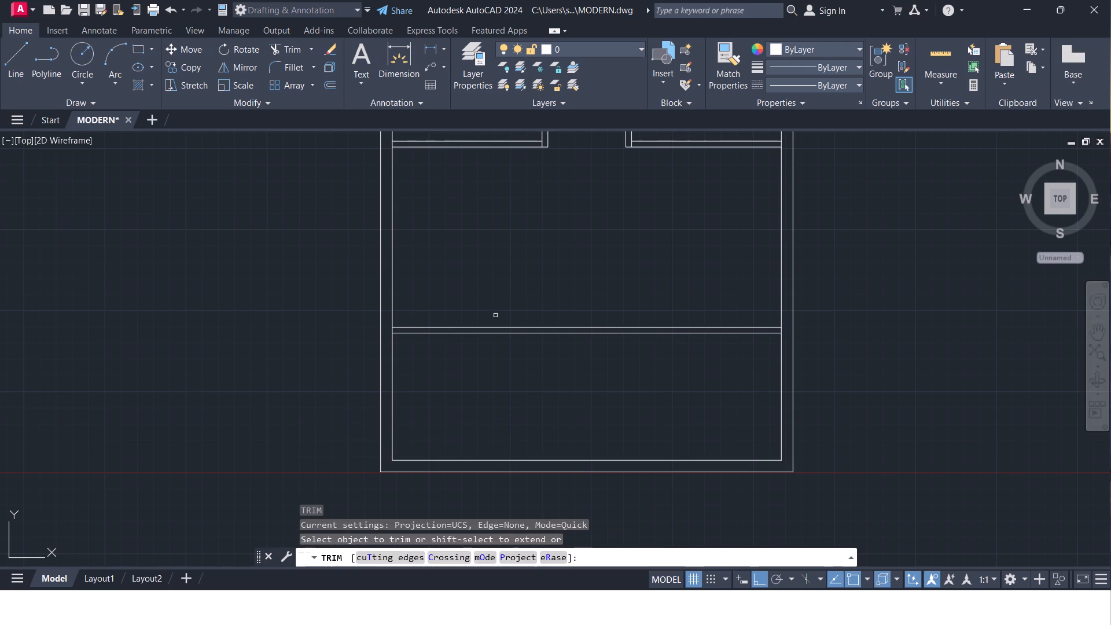
click(391, 330)
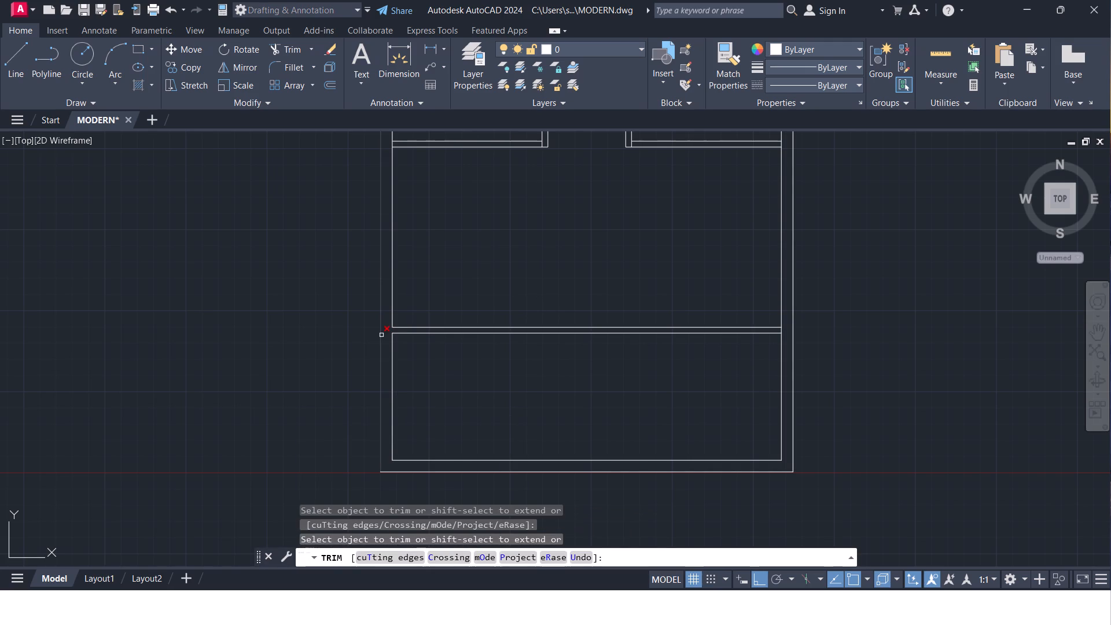
key(Escape)
Offset the left inner wall line below the lower horizontal partition 9'6" to the right as a vertical partition line.
text(OFF)
key(Return)
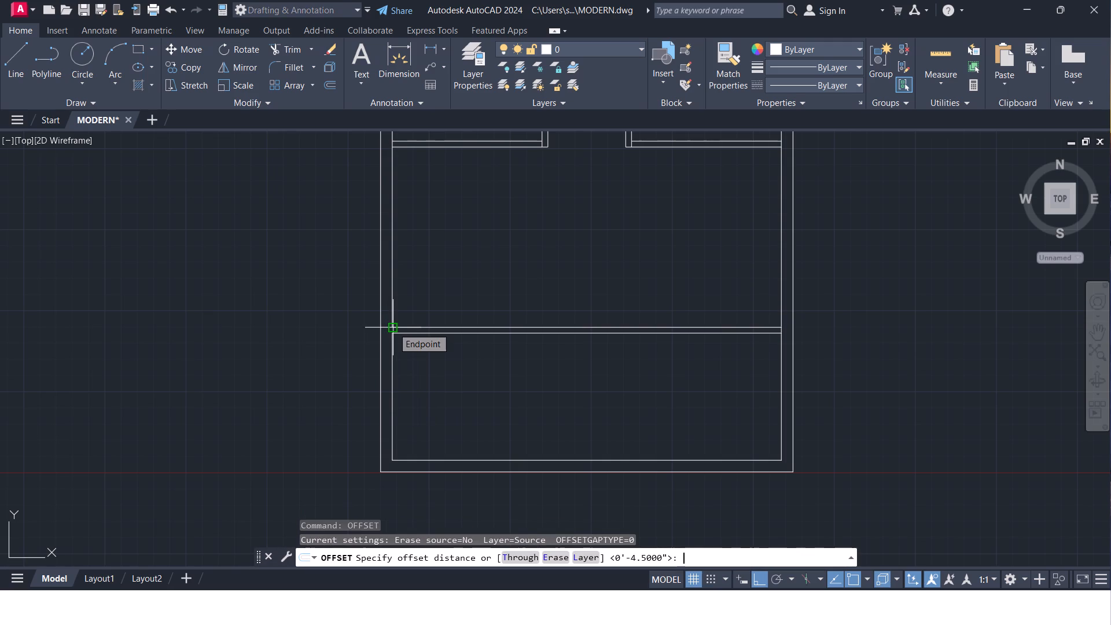
text(9'6")
key(Return)
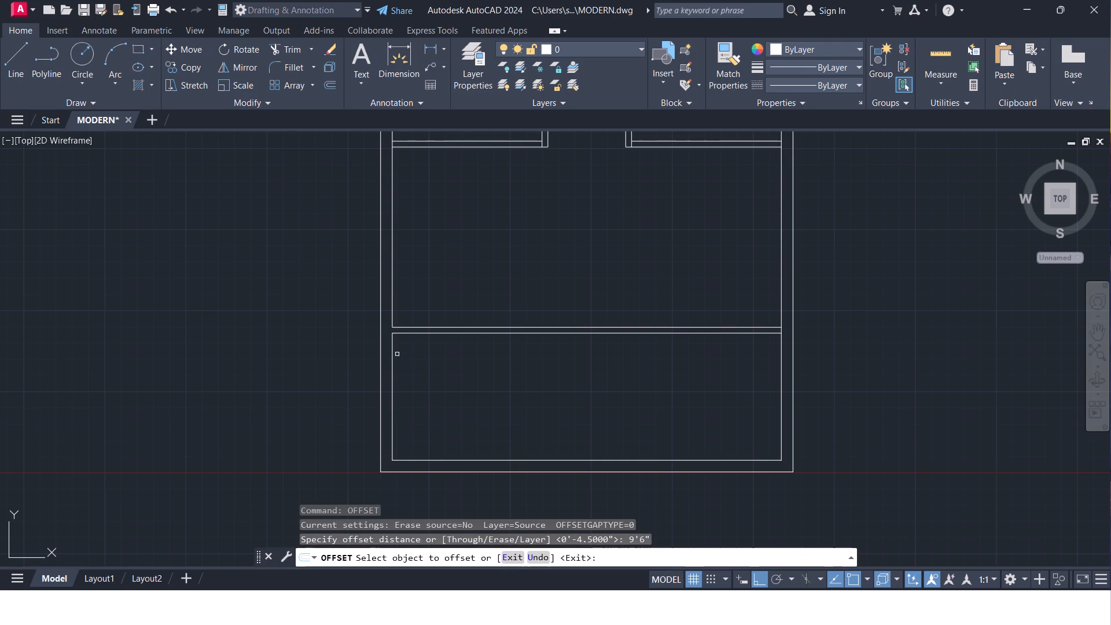
click(392, 361)
click(501, 369)
key(space)
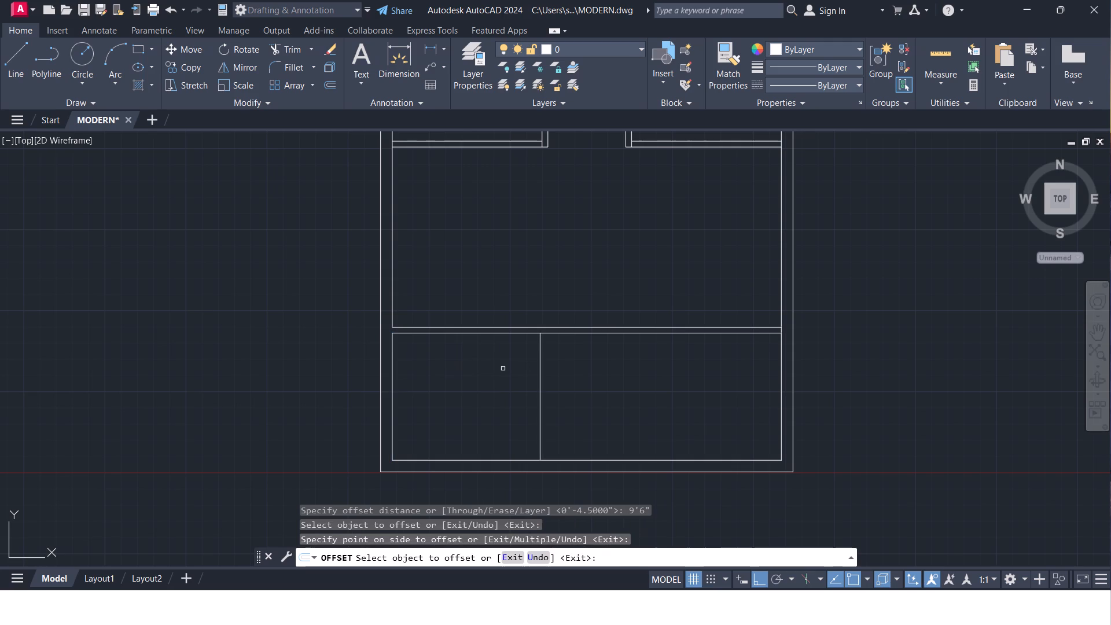
Offset the new vertical partition line 4.5" to the right to give the partition its thickness.
key(space)
text(4.5")
key(Return)
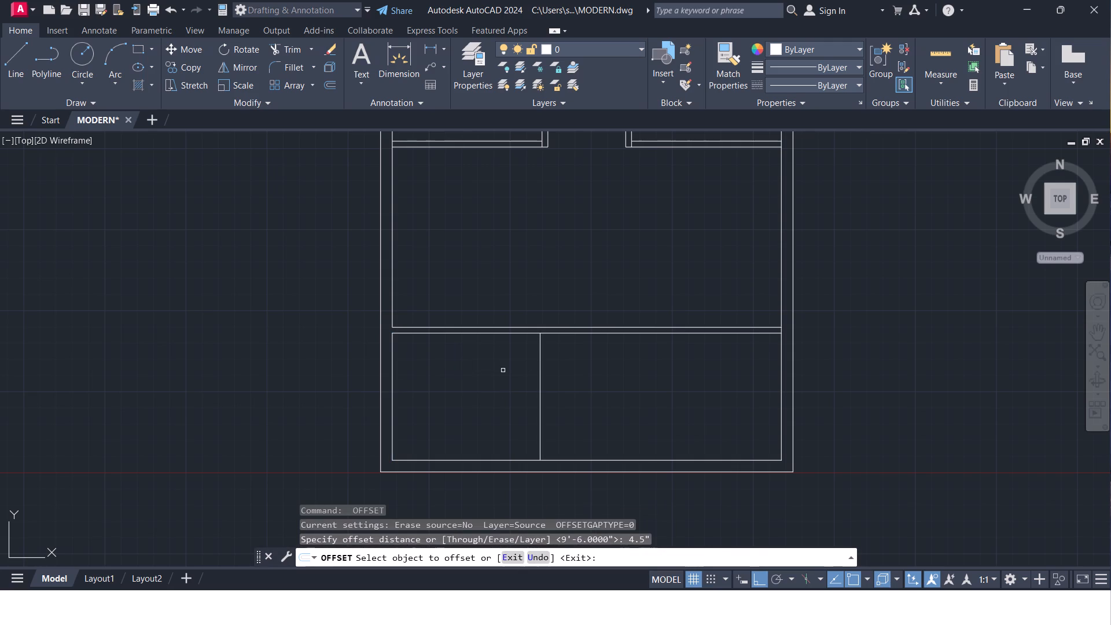
click(540, 395)
click(574, 413)
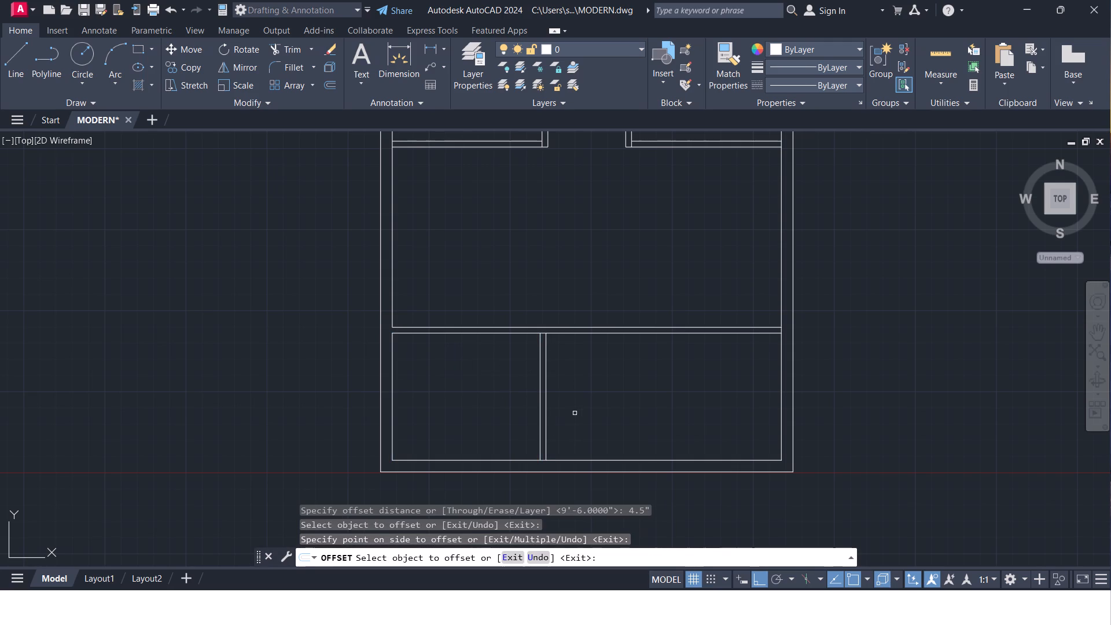
key(Escape)
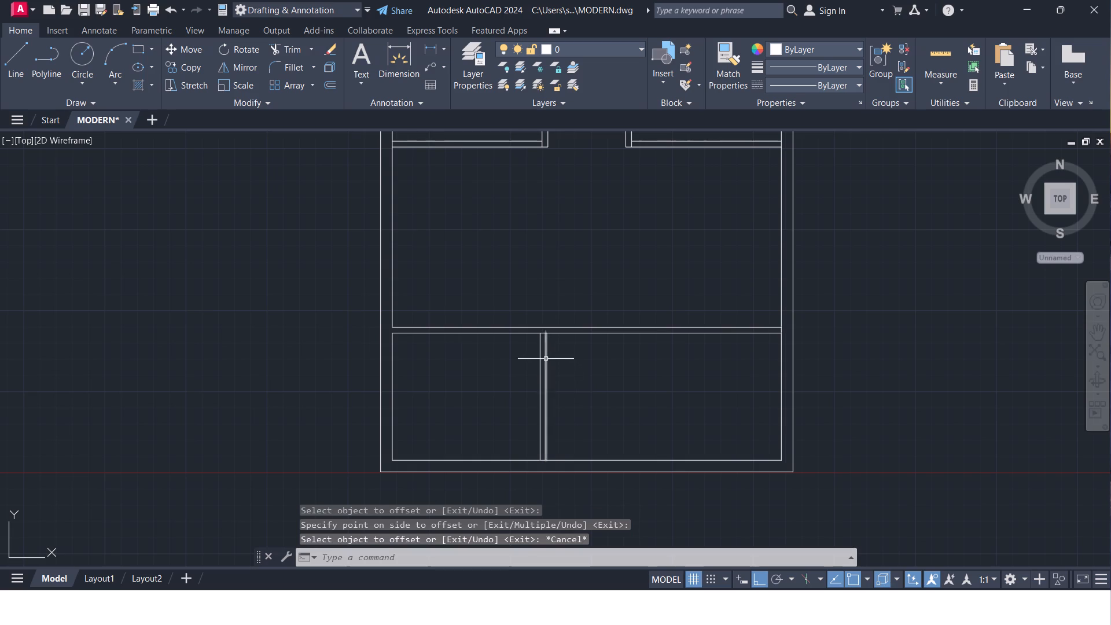
Stretch the right line of the new vertical partition up to the horizontal partition's upper line and down to the outer wall line.
click(546, 359)
click(548, 334)
click(547, 325)
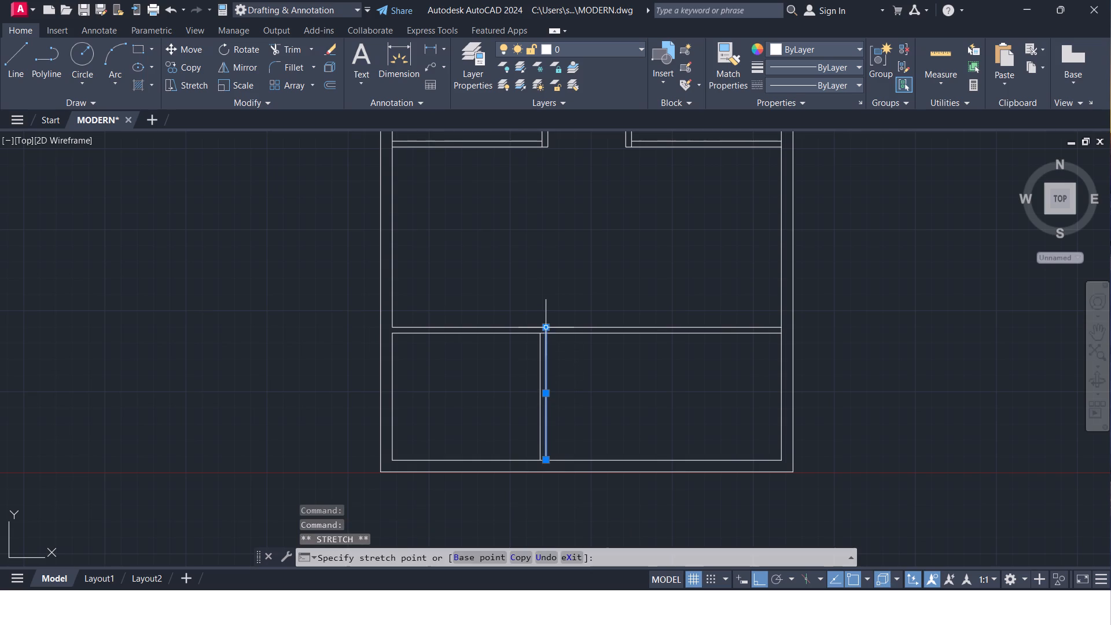
click(547, 459)
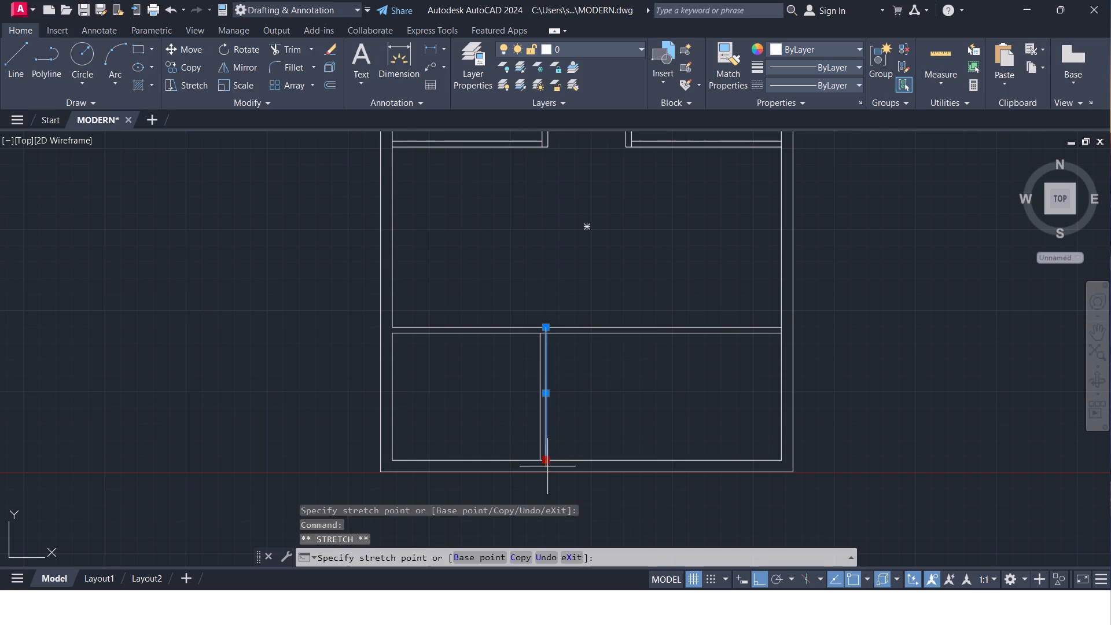
click(547, 469)
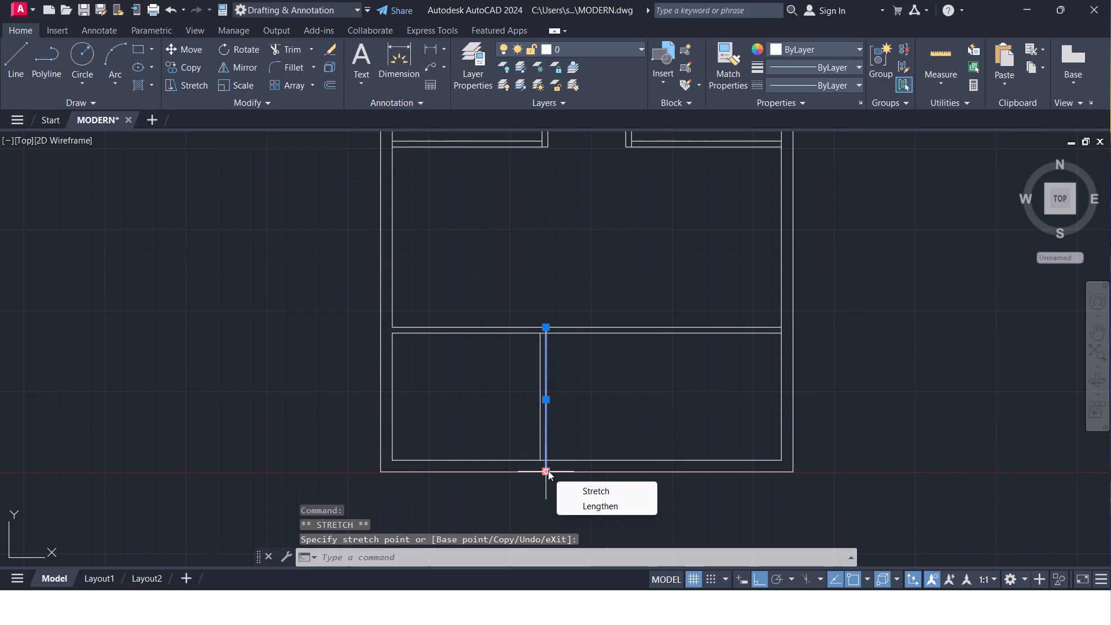
key(Escape)
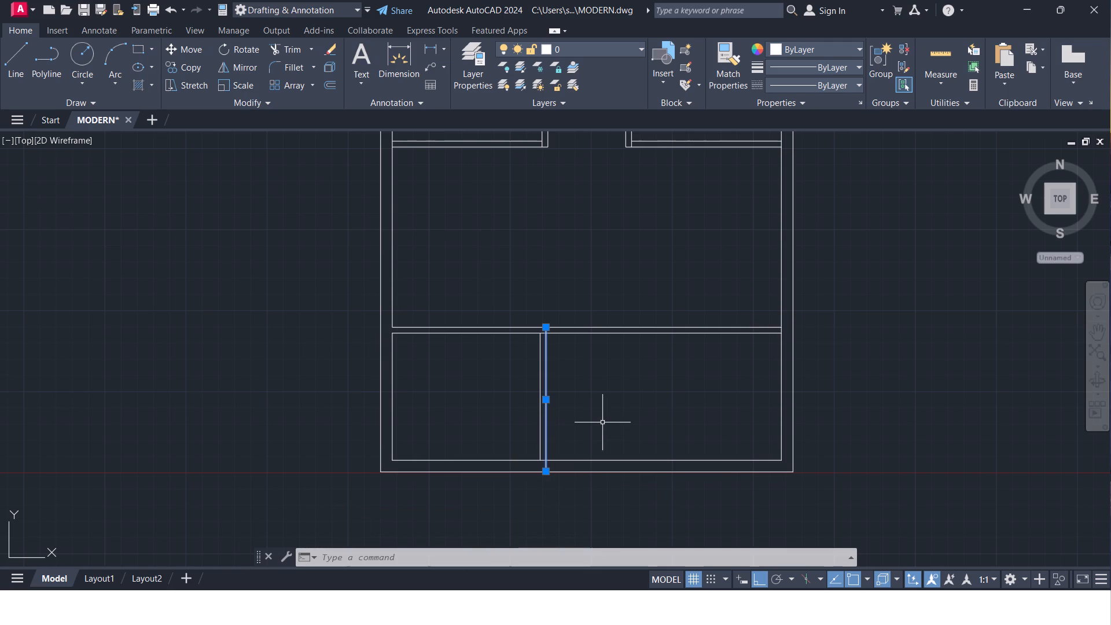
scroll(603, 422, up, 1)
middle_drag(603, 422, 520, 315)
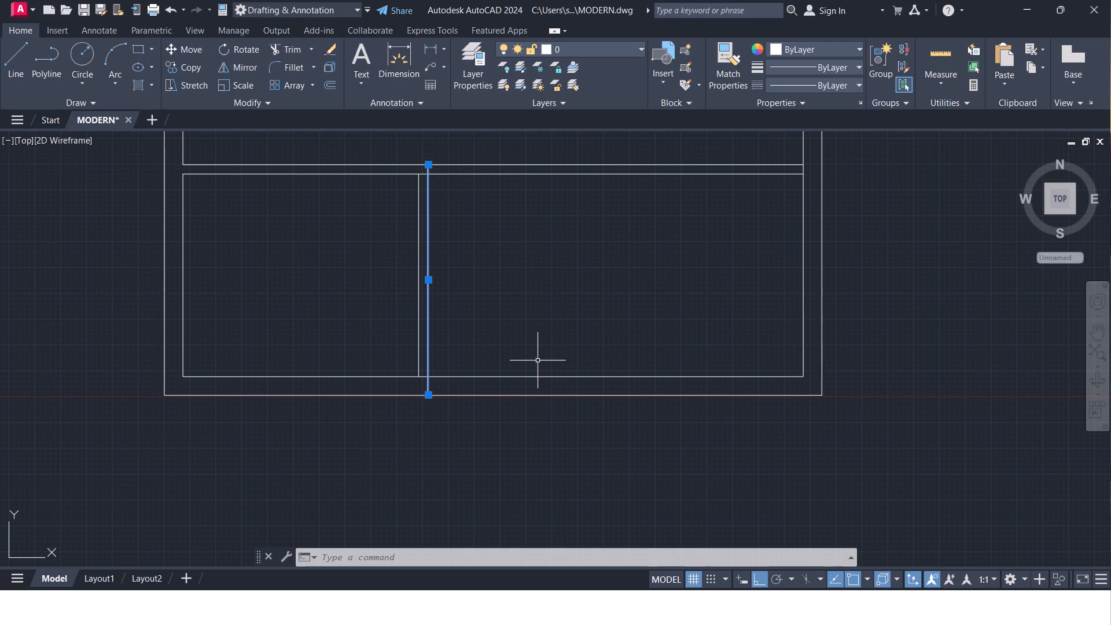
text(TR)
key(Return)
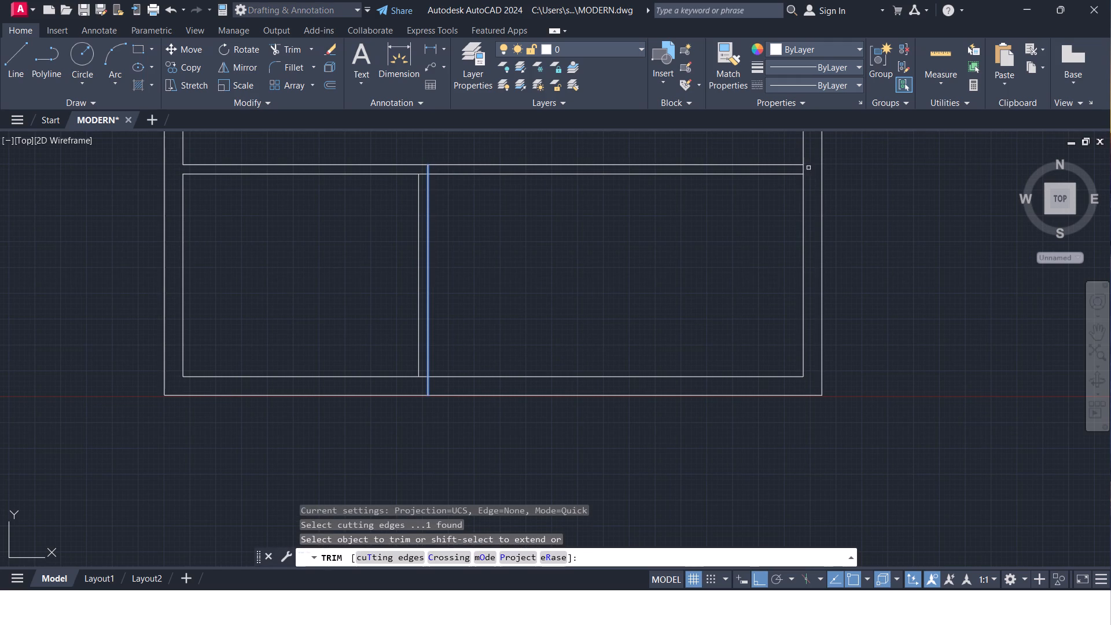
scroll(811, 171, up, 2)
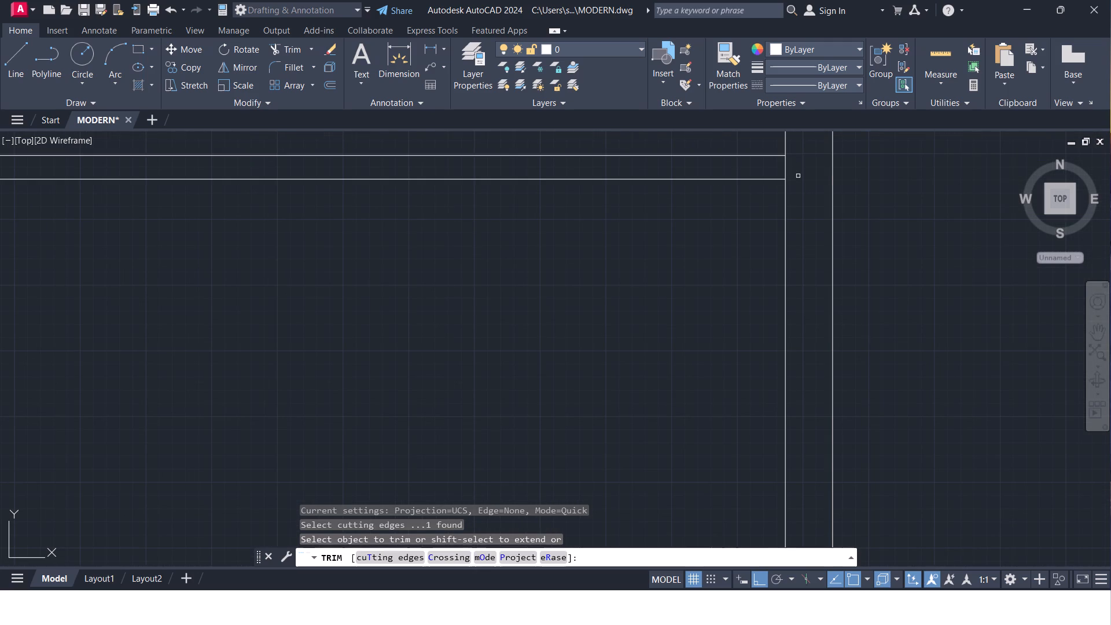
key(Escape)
Trim the right inner wall line between the two lines of the lower horizontal partition.
text(TR)
key(Return)
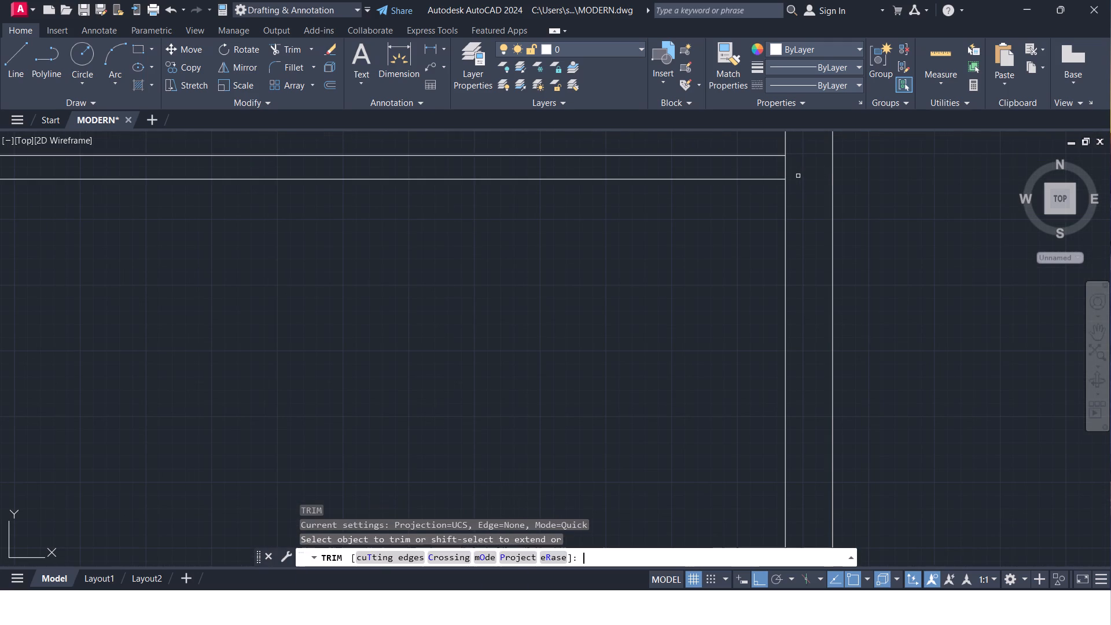
click(785, 167)
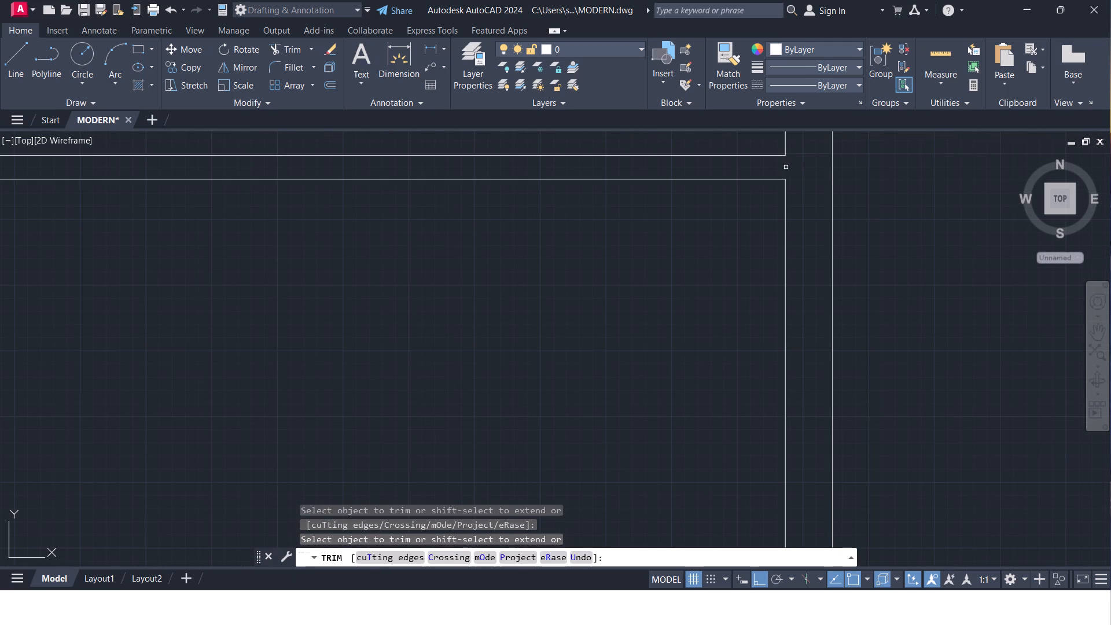
scroll(791, 168, down, 2)
key(Escape)
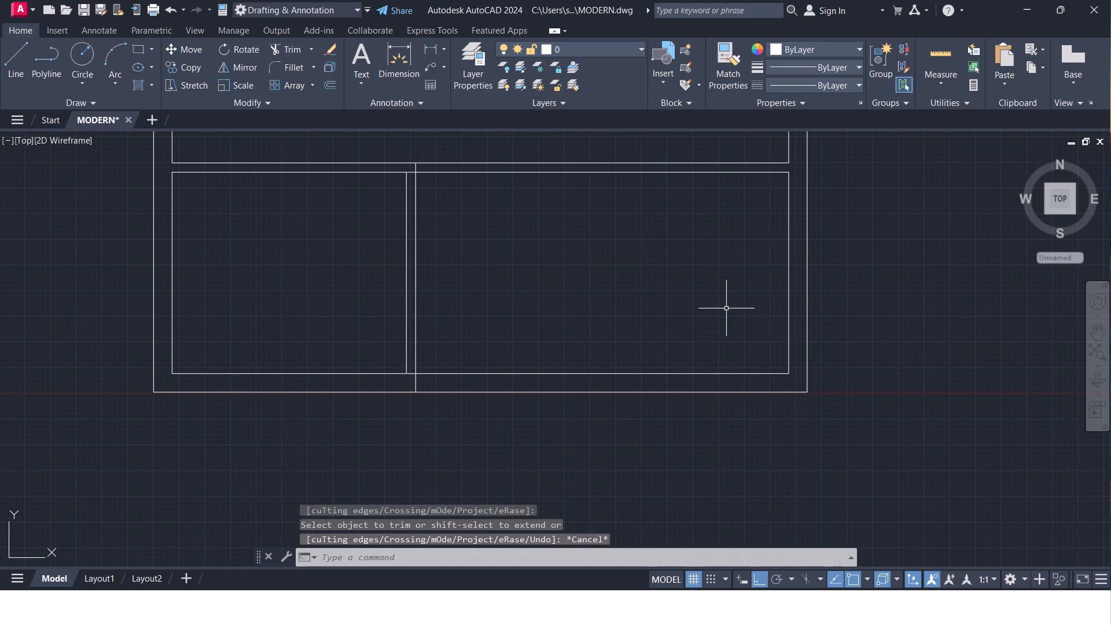
Offset the bottom inner wall line 5' upward as a horizontal partition line across the bottom area.
key(o)
text(FF)
key(Return)
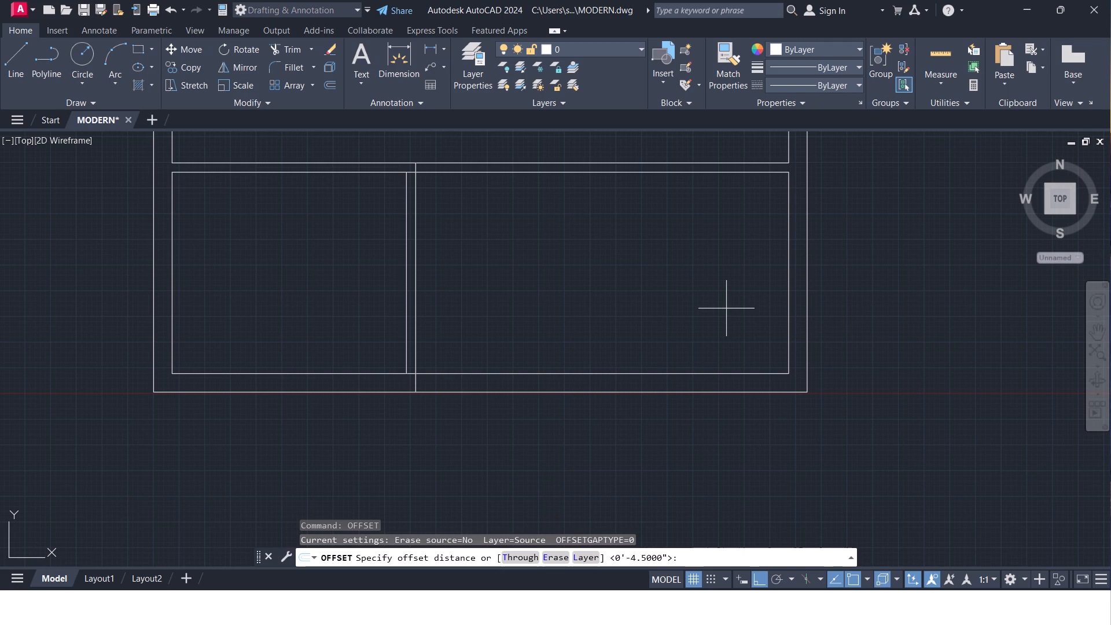
text(5')
key(Return)
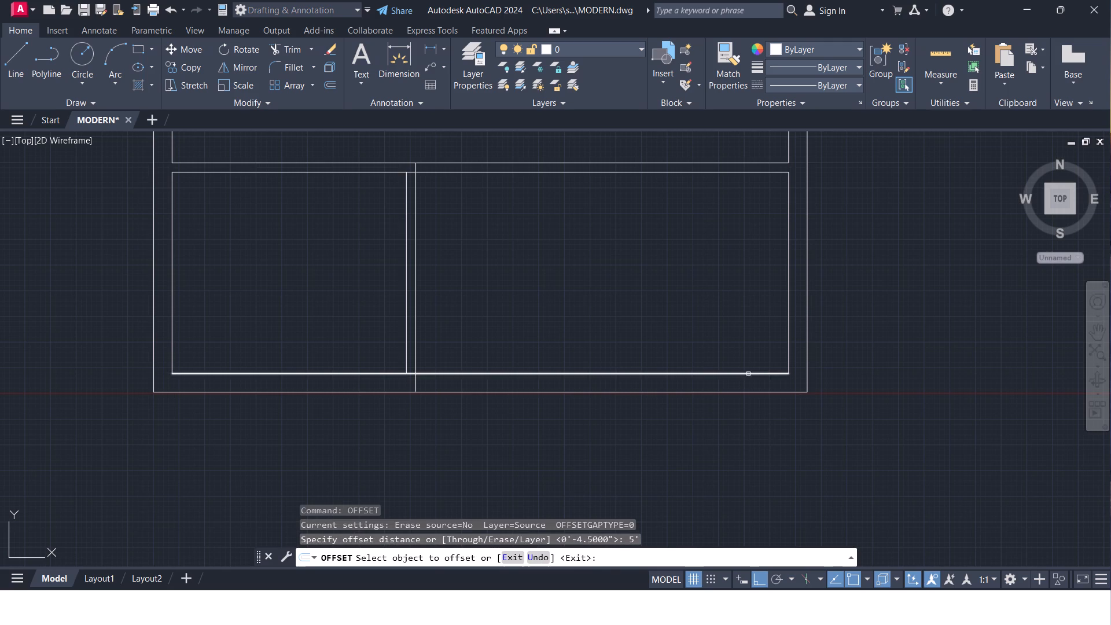
click(748, 373)
click(742, 318)
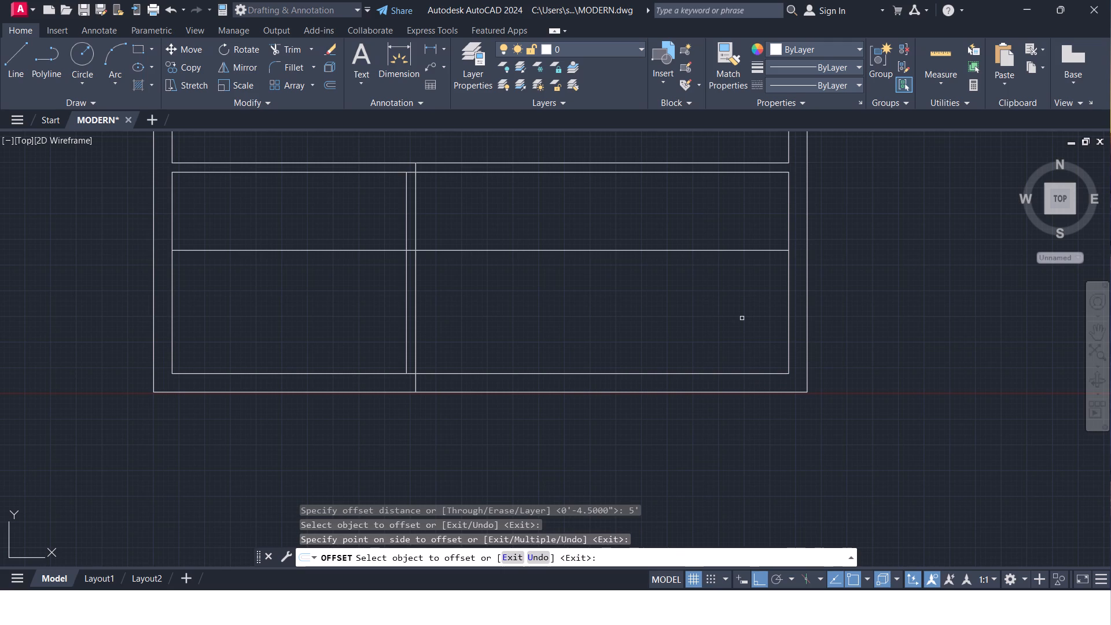
key(space)
Offset the new horizontal line in the bottom area 4.5" downward to give the partition its thickness.
key(space)
text(4.5")
key(Return)
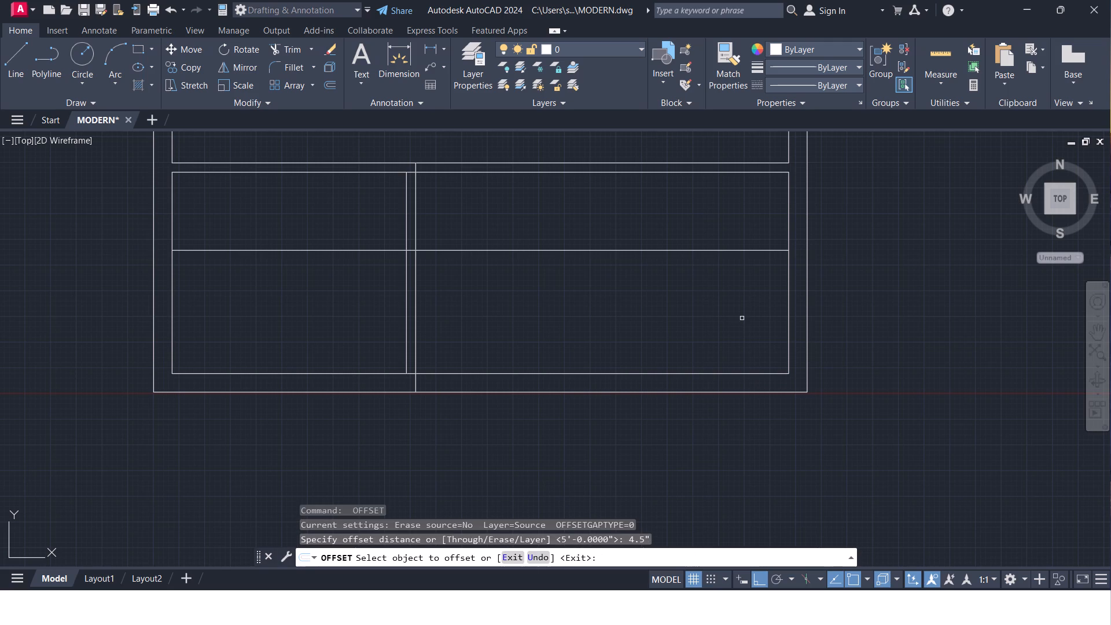
click(757, 252)
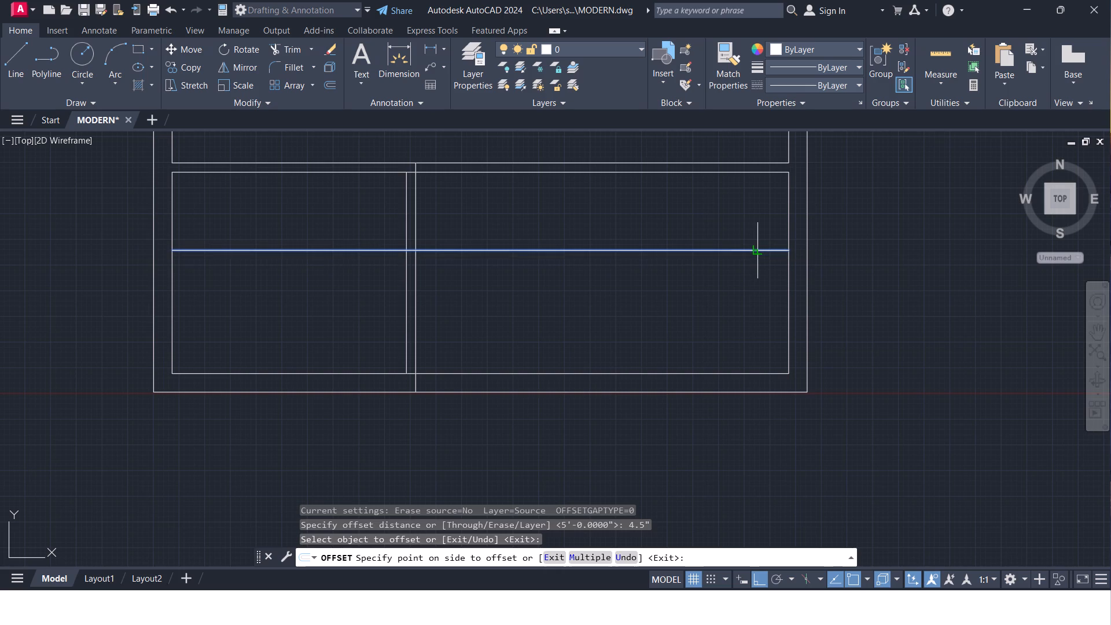
click(757, 262)
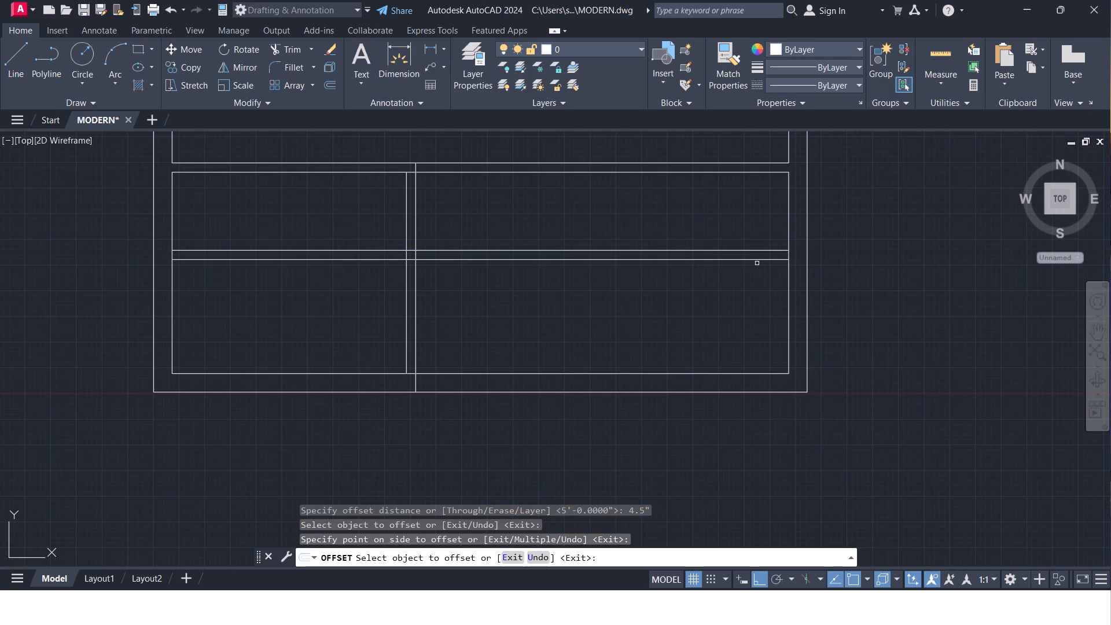
key(Escape)
Trim the right inner wall line between the two lines of the new bottom-area horizontal partition.
text(TR)
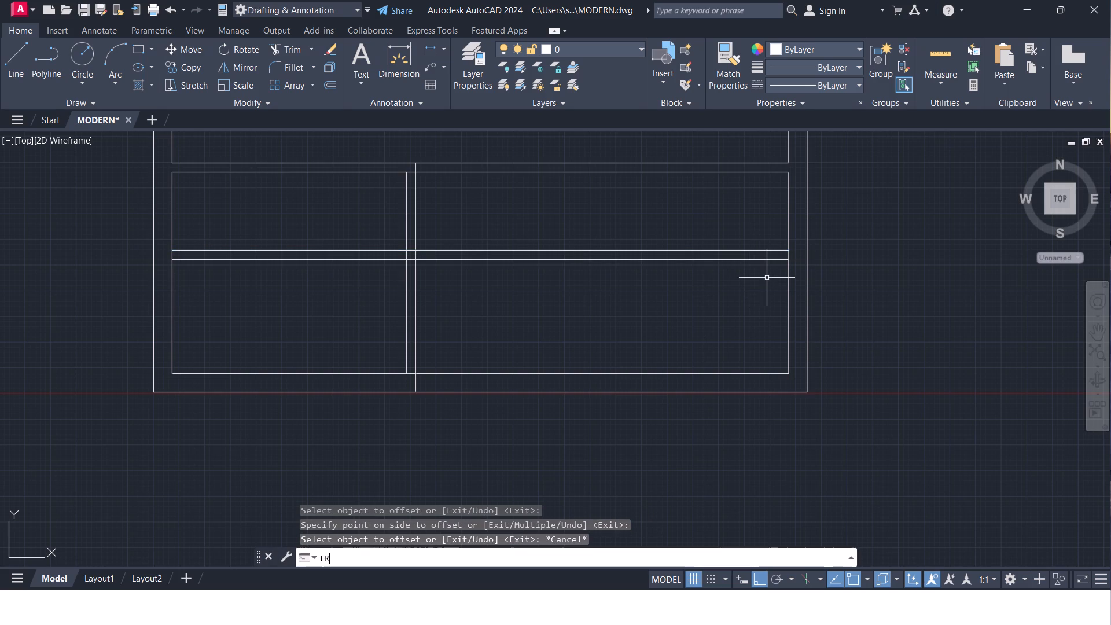
key(Return)
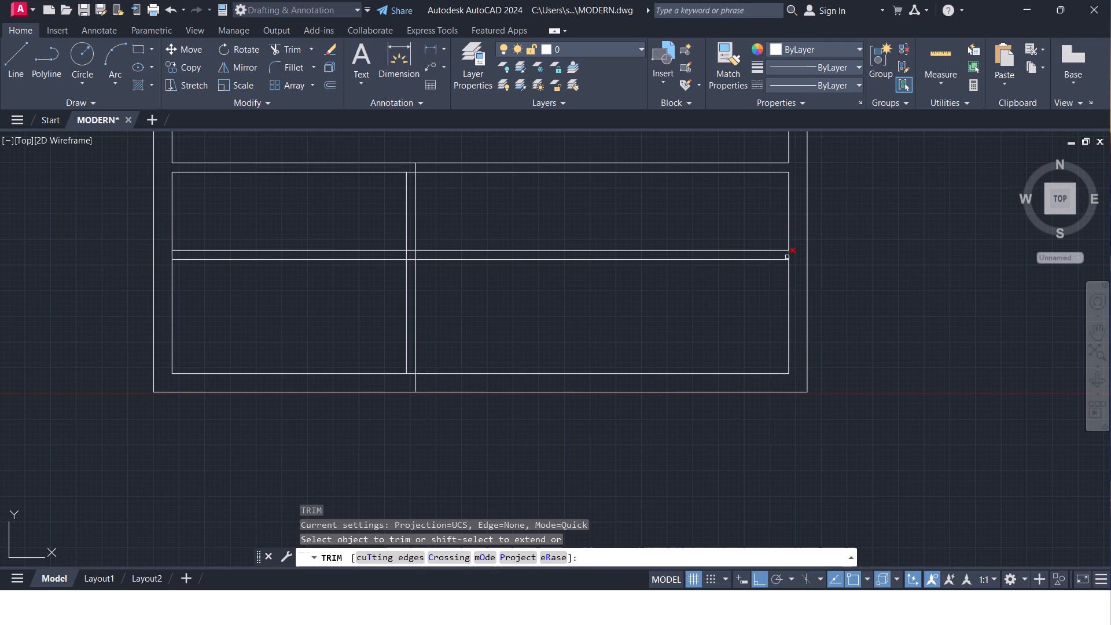
click(787, 256)
key(Escape)
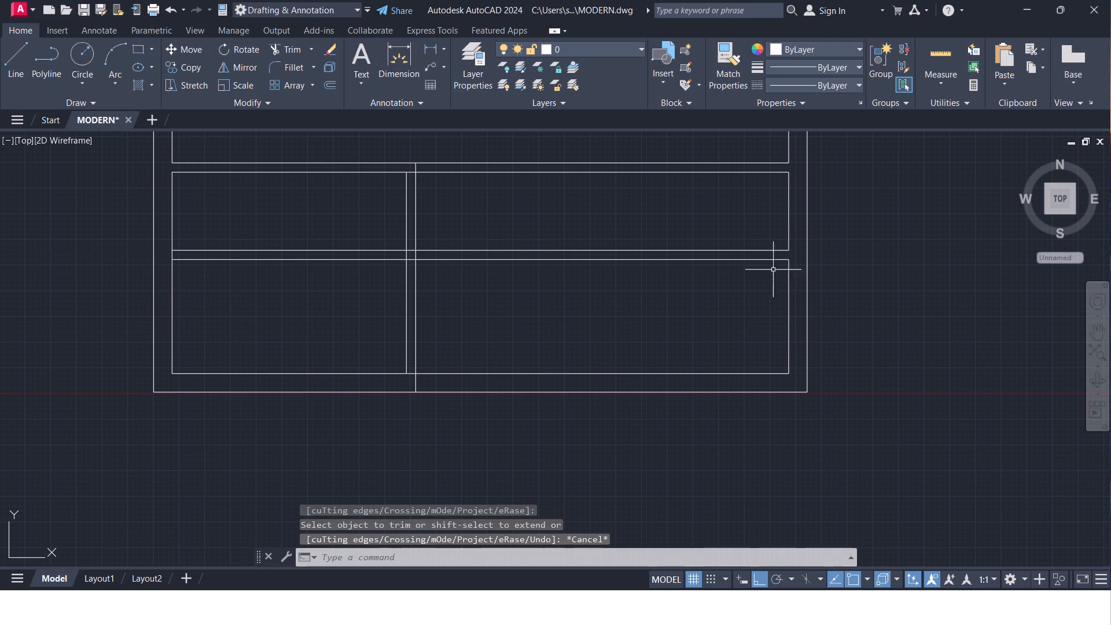
Offset the lowest segment of the right inner wall line 6' to the left as a vertical partition line.
text(OFF)
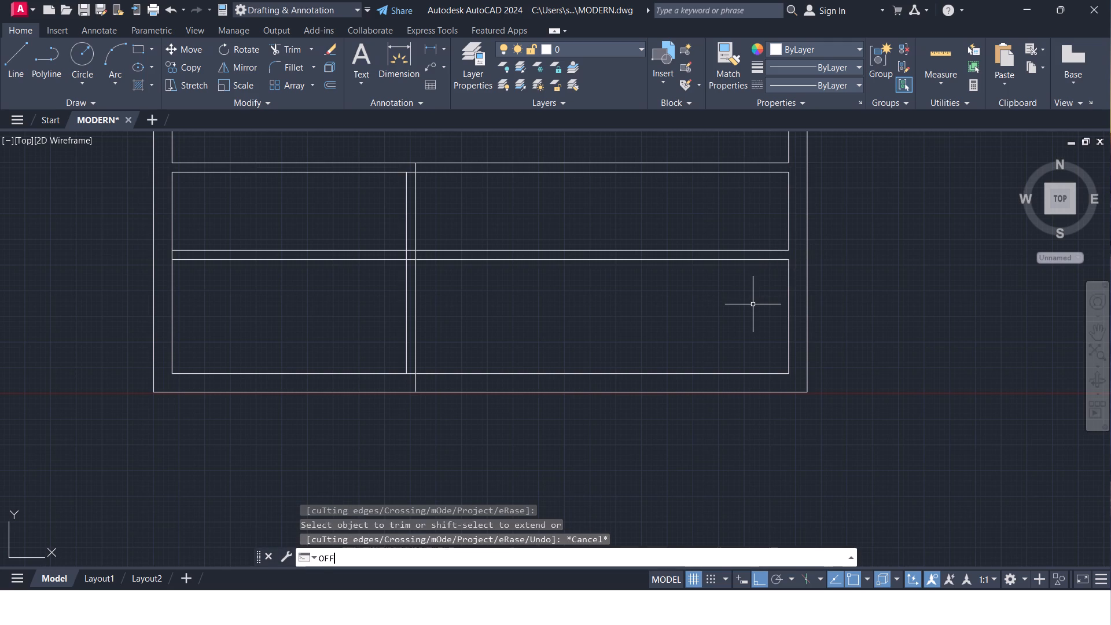
key(Return)
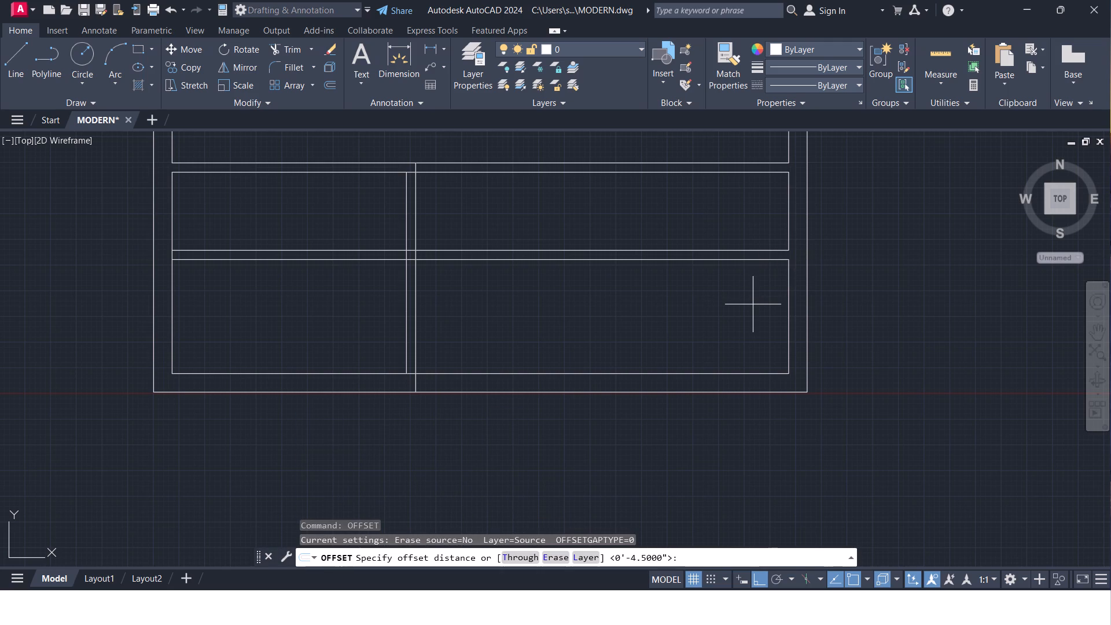
text(6')
key(Return)
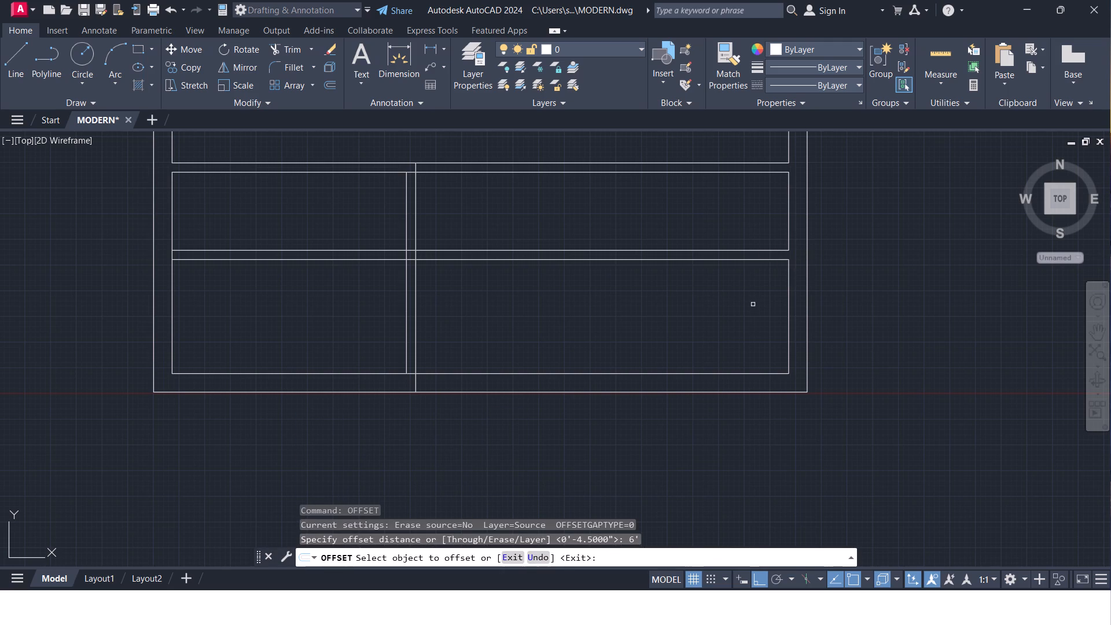
click(789, 304)
click(689, 316)
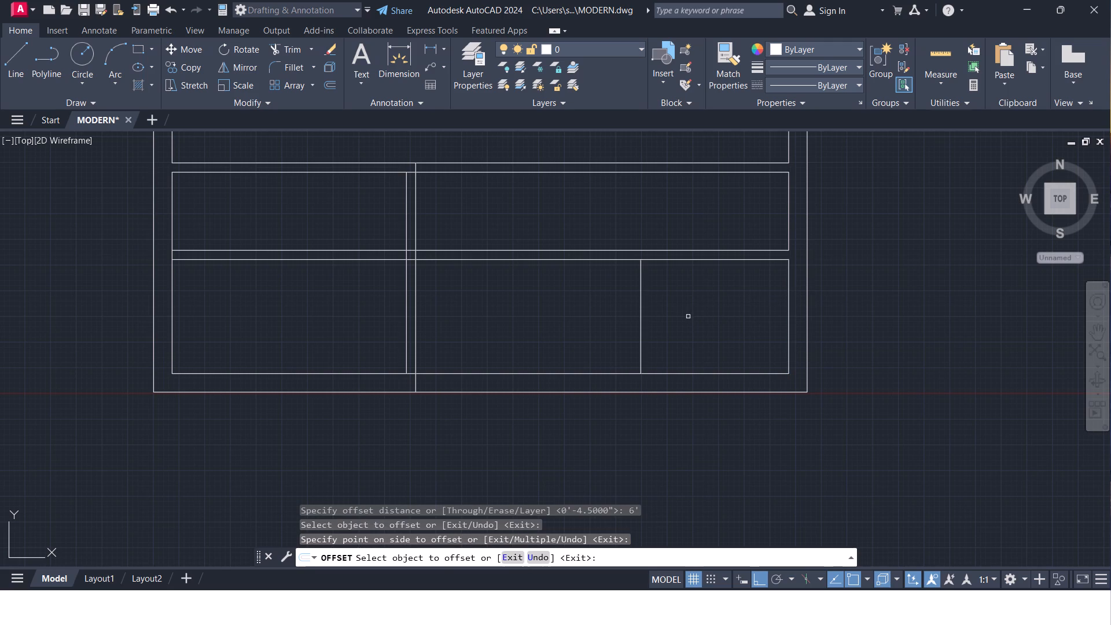
key(Escape)
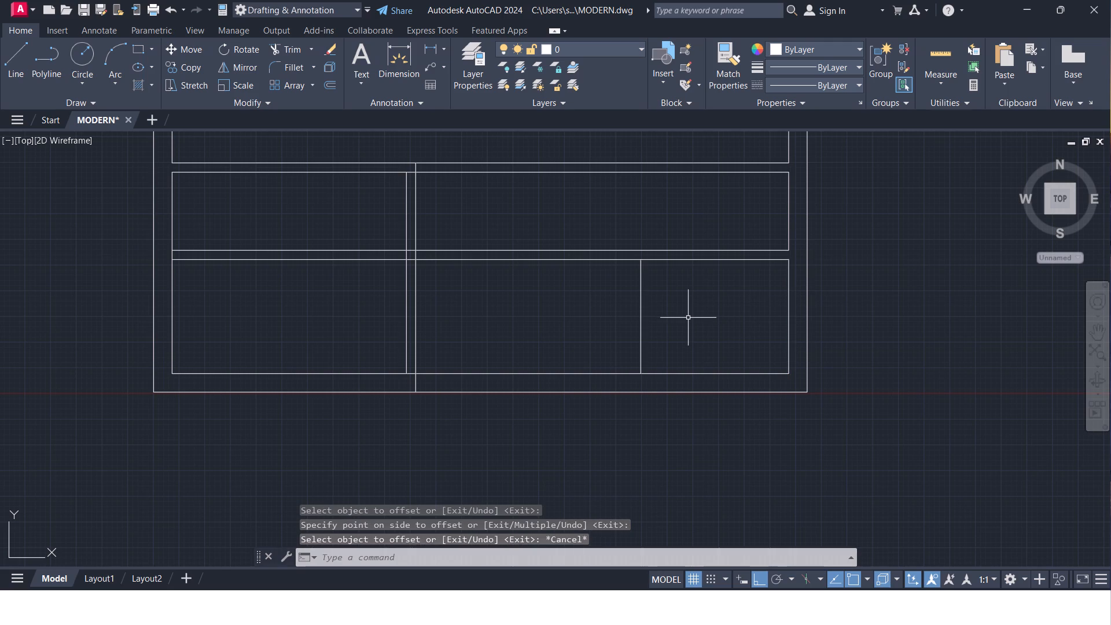
Offset the new vertical partition line in the bottom area 4.5" to the left to give the partition its thickness.
key(space)
text(4.5")
key(Return)
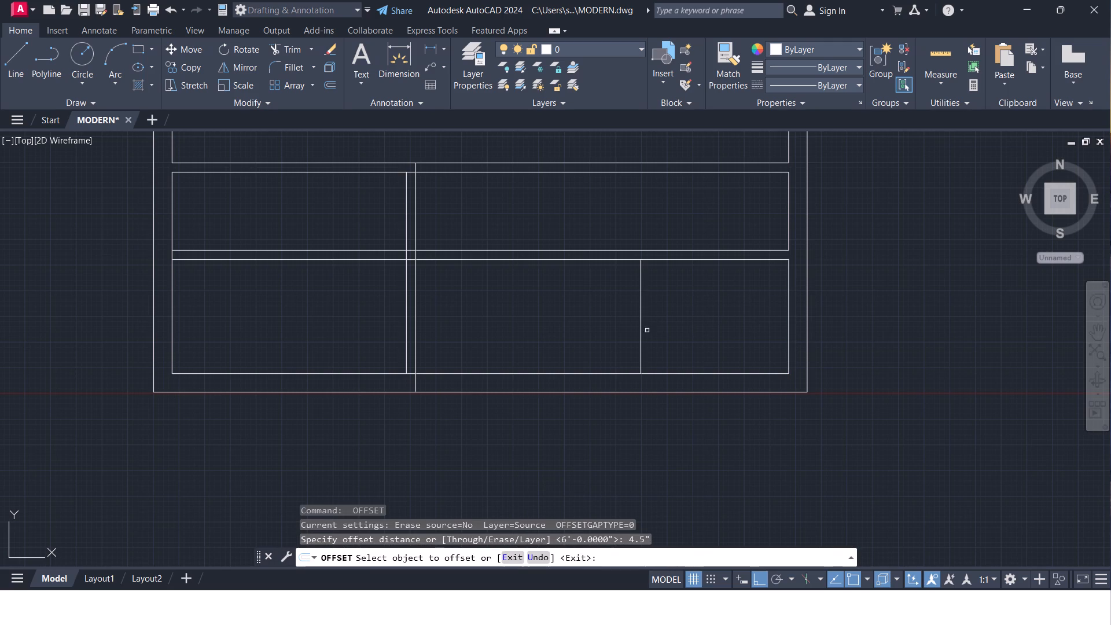
click(639, 327)
click(624, 325)
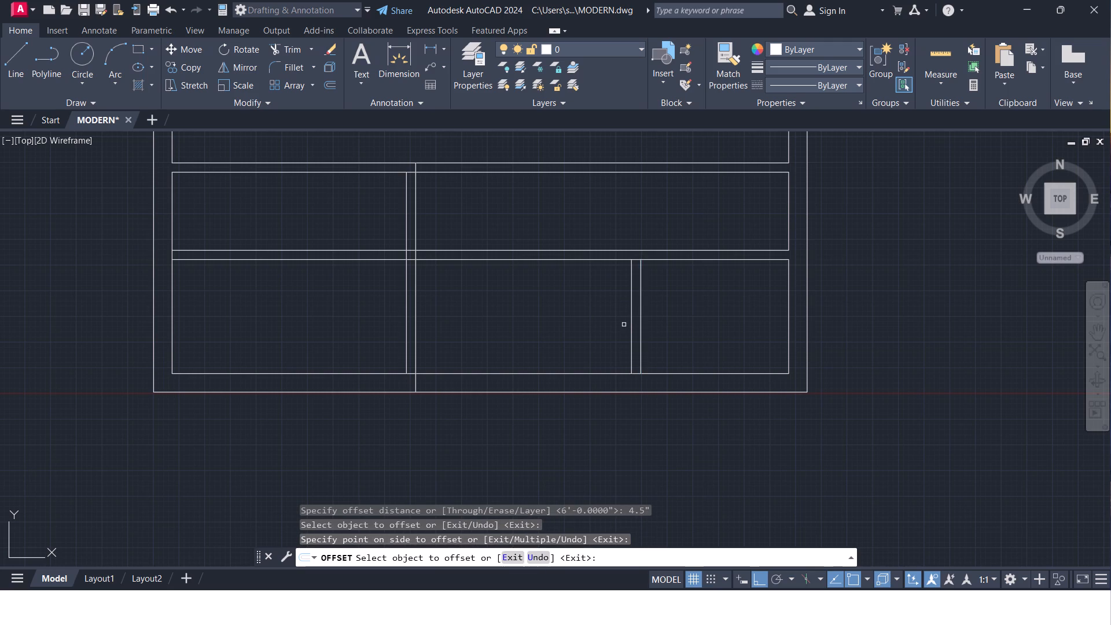
key(Escape)
Stretch the upper end of the offset vertical line up to the upper line of the bottom-area horizontal partition.
click(632, 320)
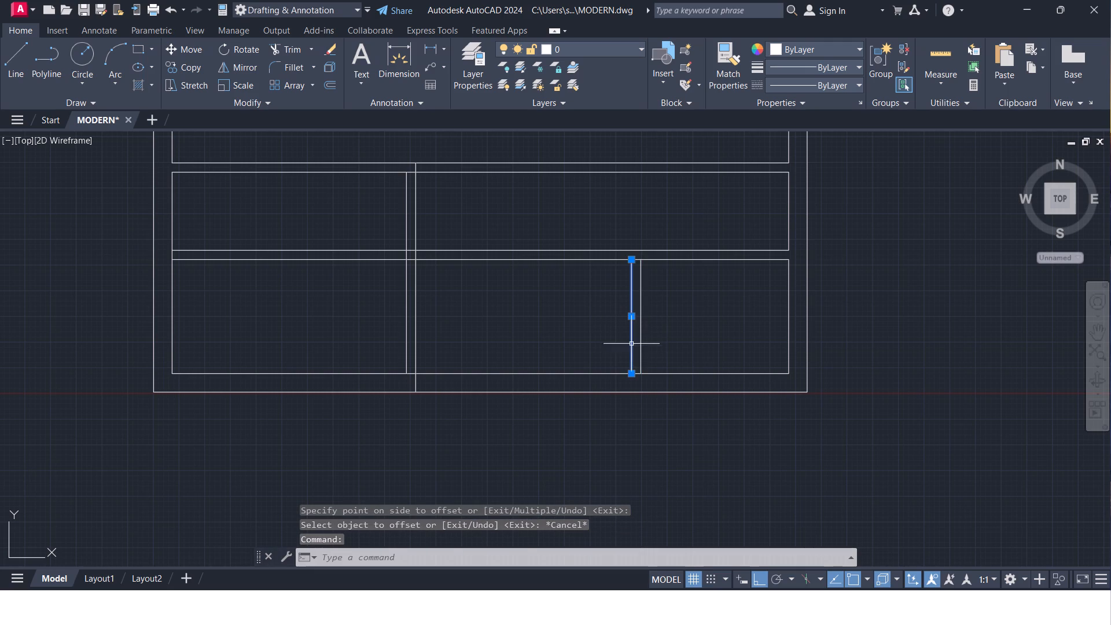
click(632, 374)
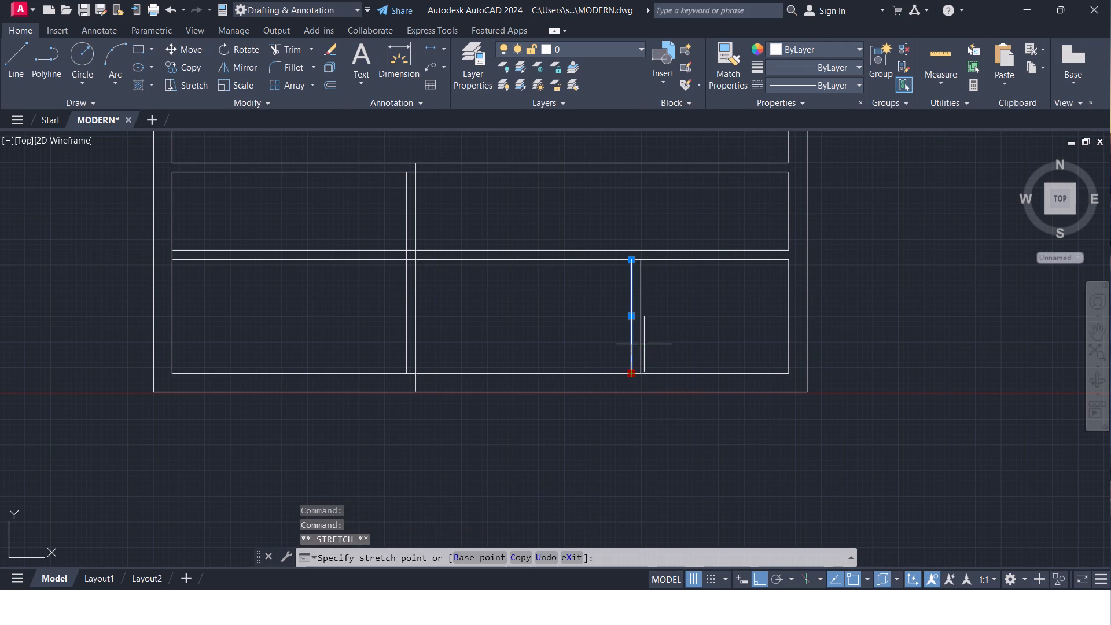
key(Escape)
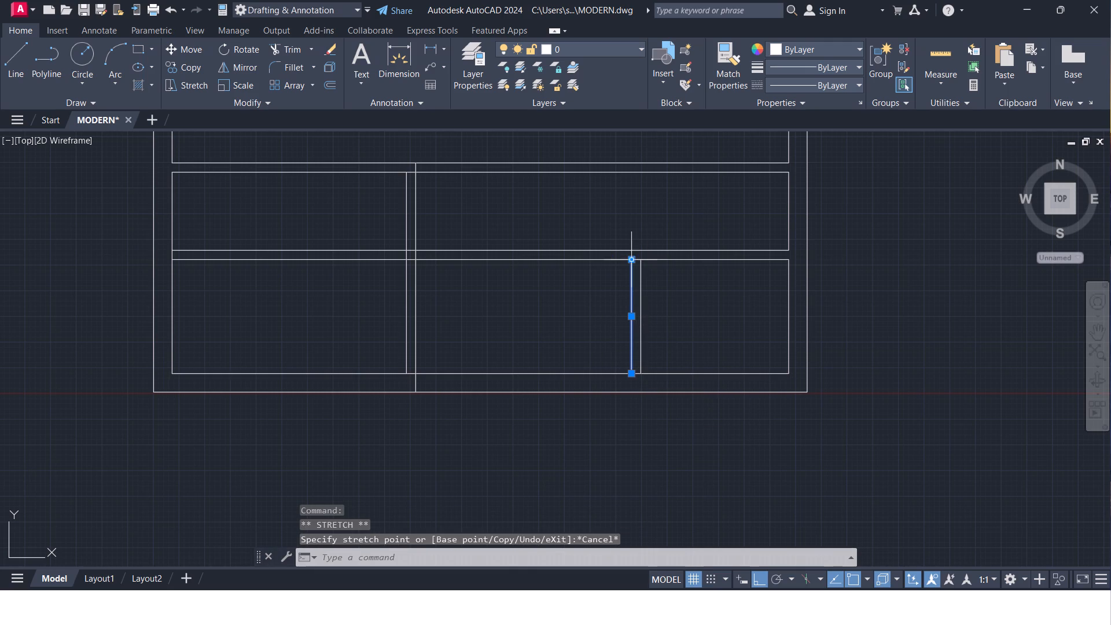
click(631, 261)
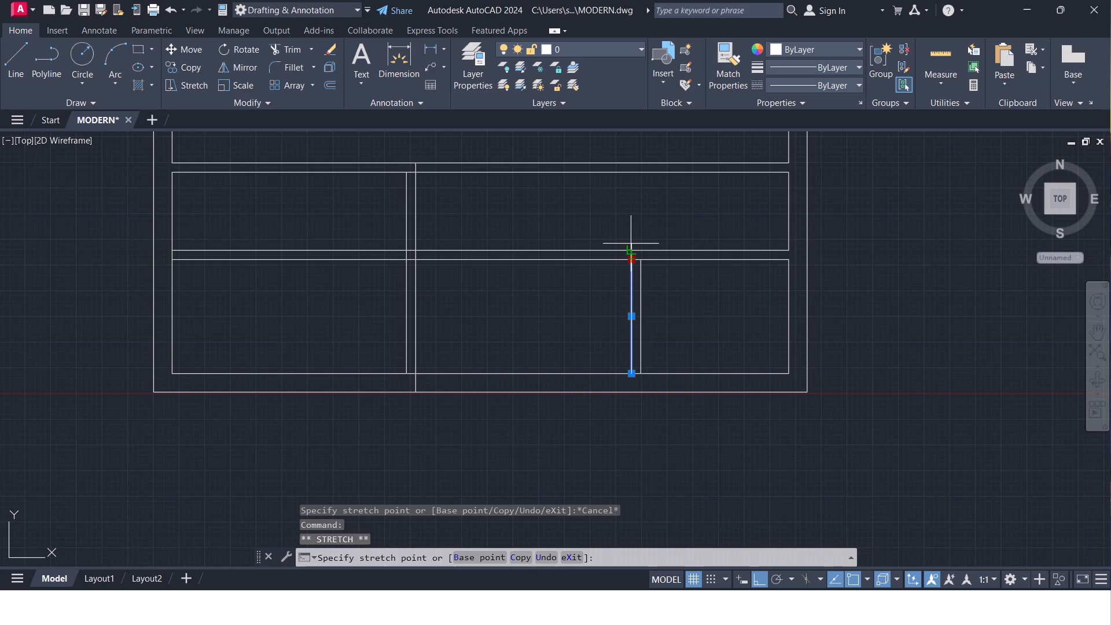
click(631, 251)
key(Escape)
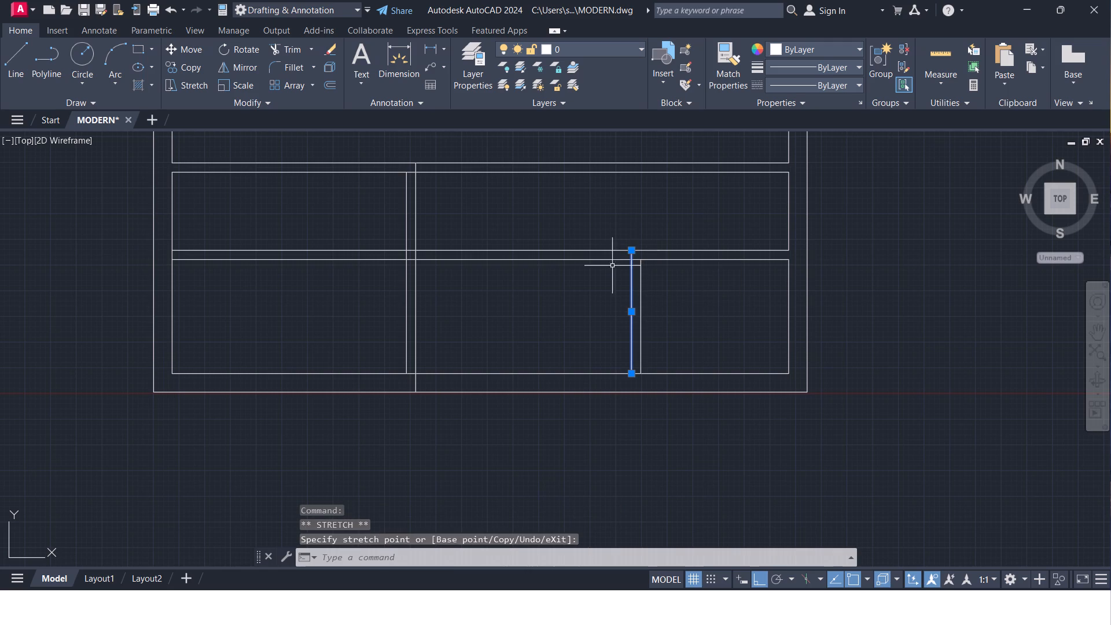
Trim both lines of the bottom-area horizontal partition to the left of the new vertical partition, using its left line as cutting edge.
text(TR)
key(Return)
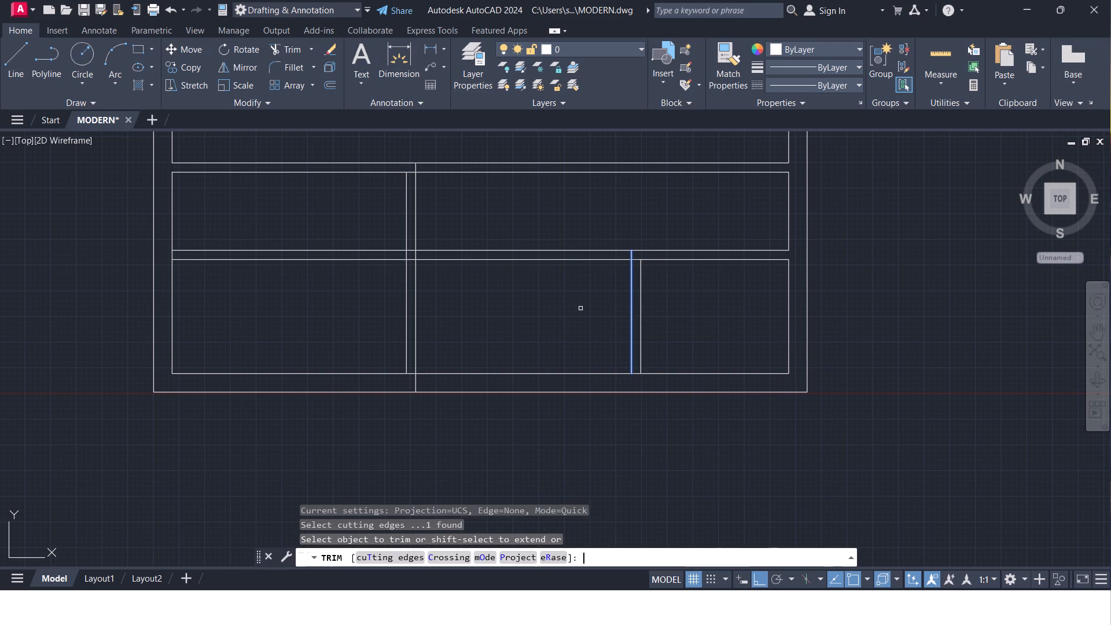
click(568, 271)
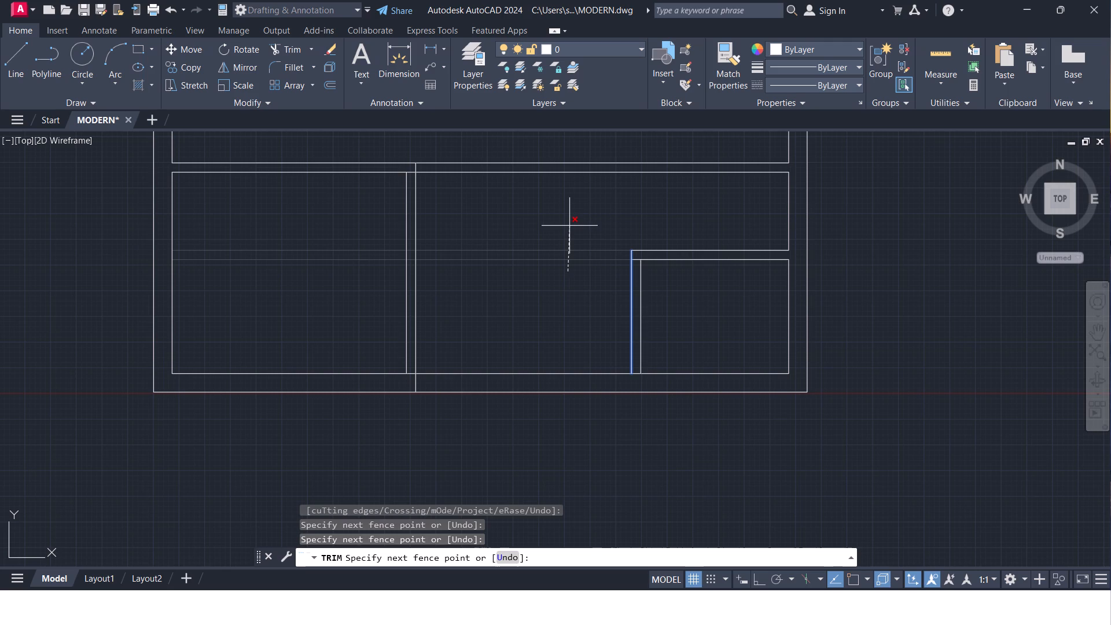
click(569, 225)
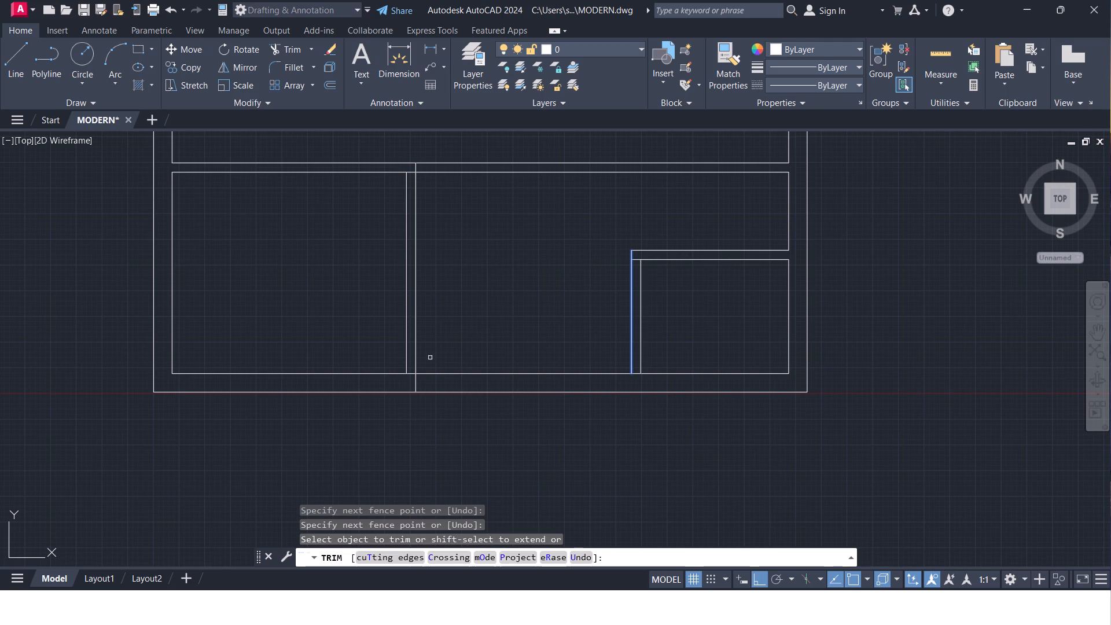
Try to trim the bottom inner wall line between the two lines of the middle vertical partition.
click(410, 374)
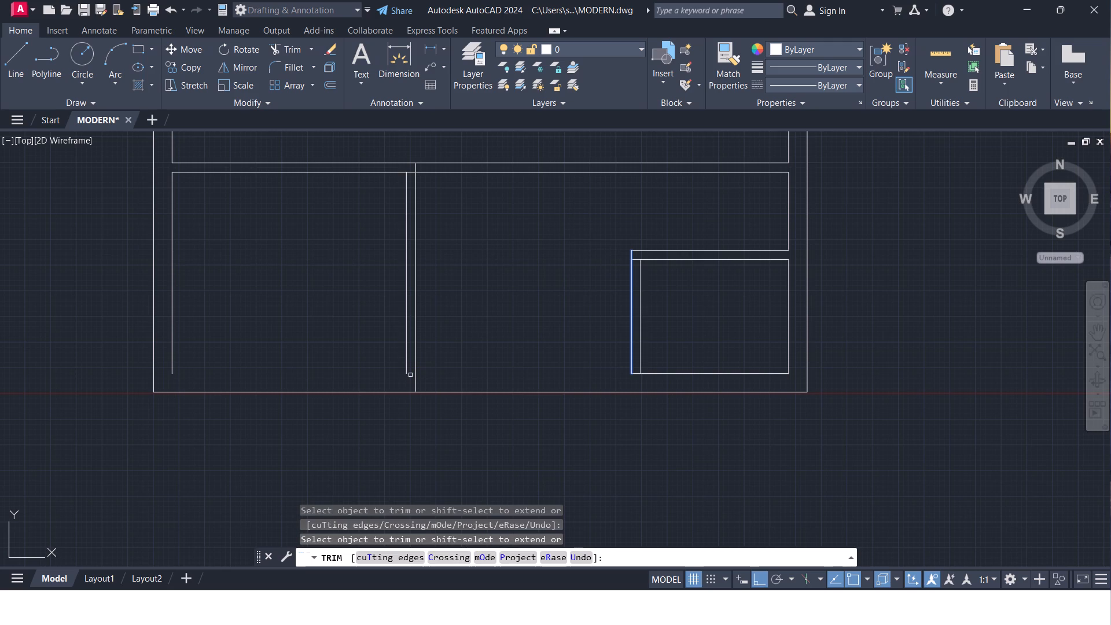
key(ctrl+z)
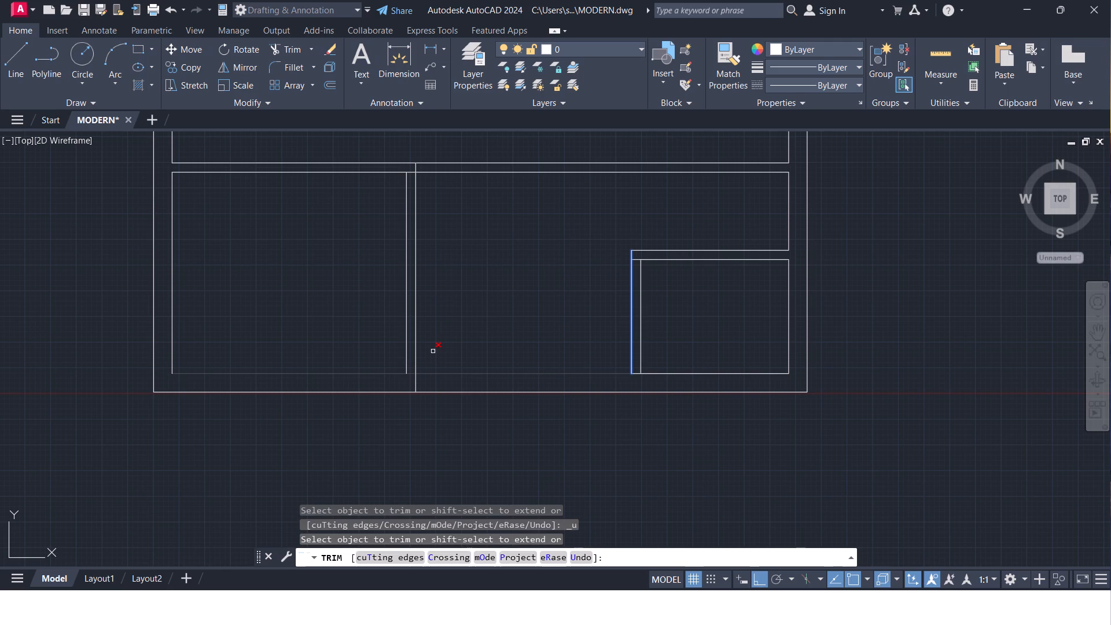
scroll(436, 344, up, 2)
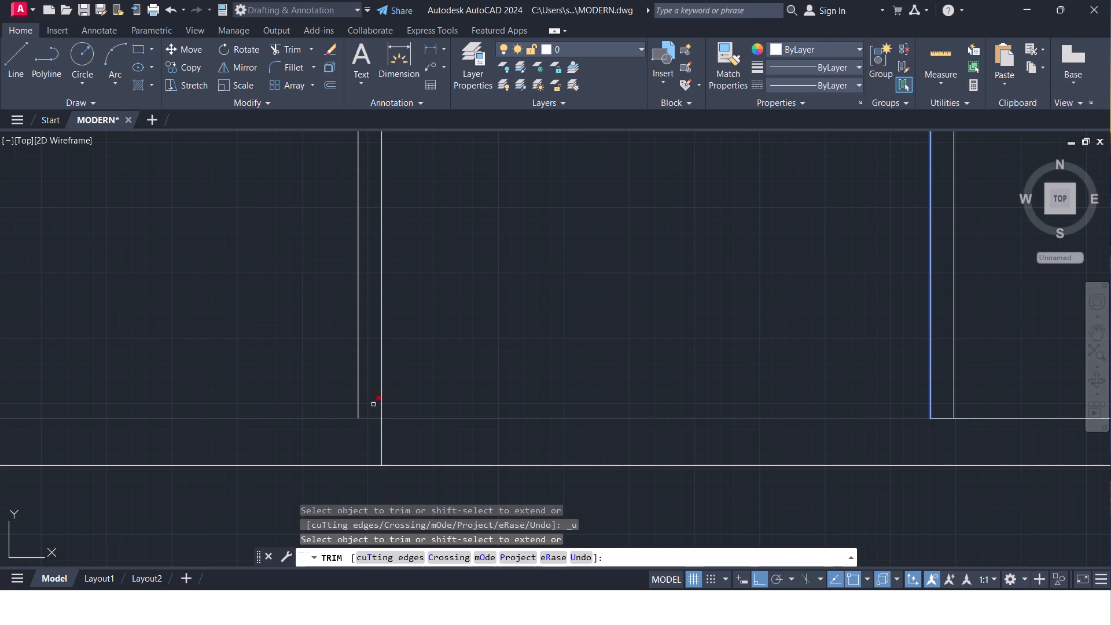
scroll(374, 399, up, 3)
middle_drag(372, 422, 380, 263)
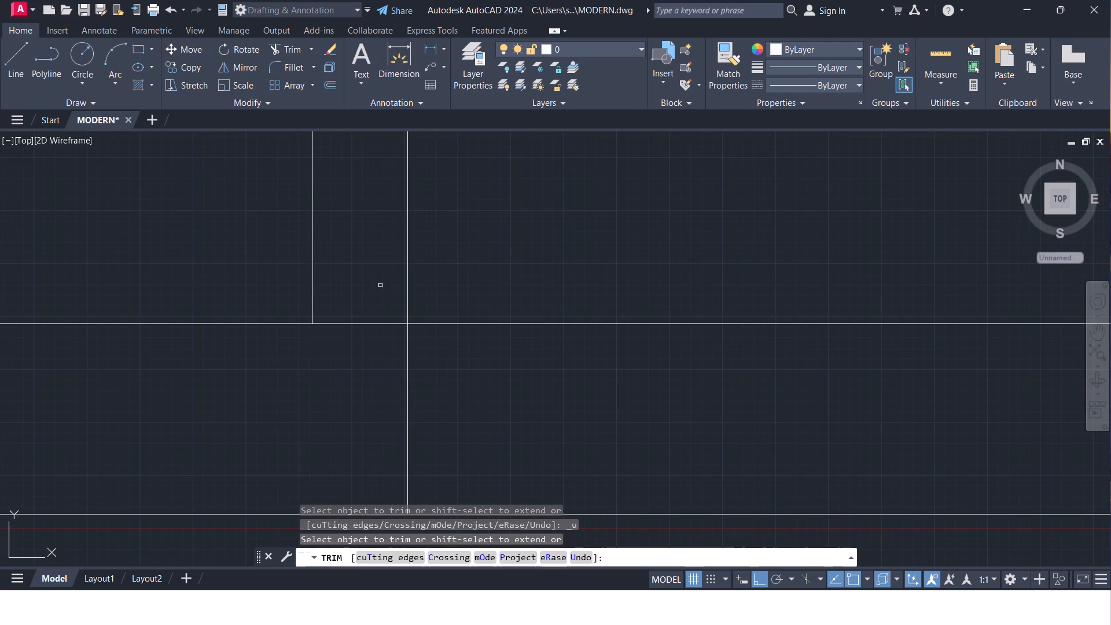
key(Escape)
Stretch the lower end of the middle vertical partition's left line down to the bottom outer wall line.
scroll(400, 314, down, 2)
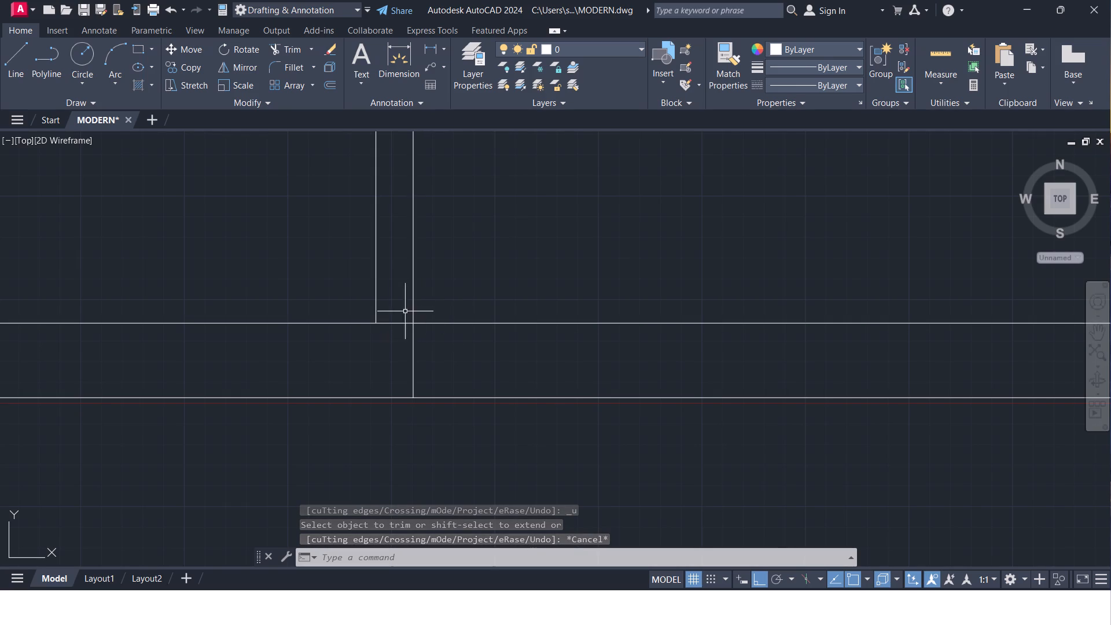
click(378, 309)
click(358, 309)
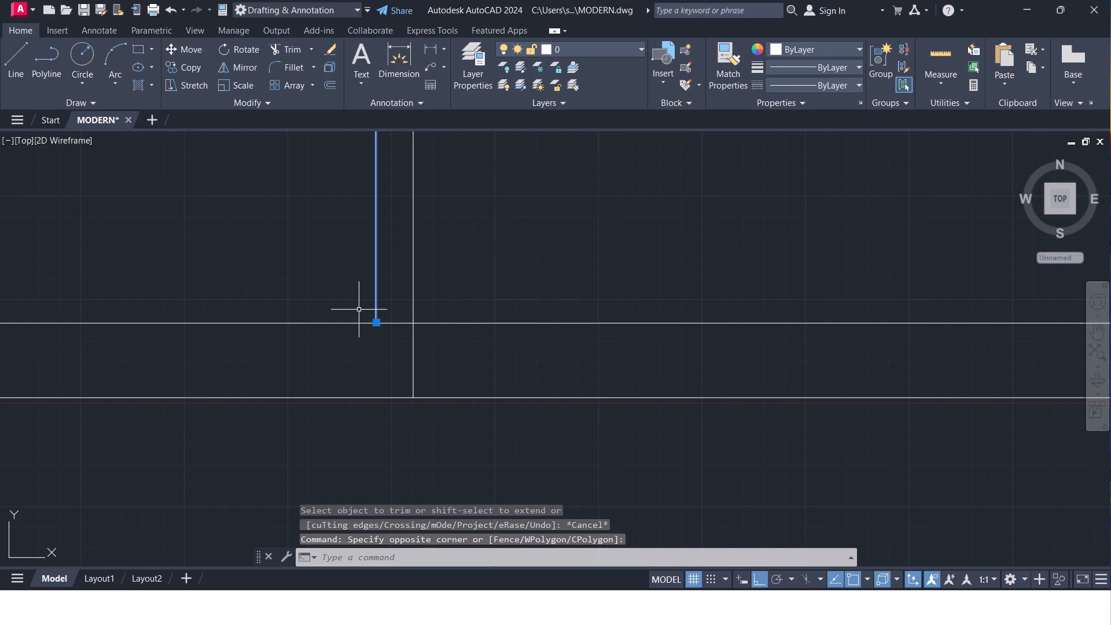
click(376, 324)
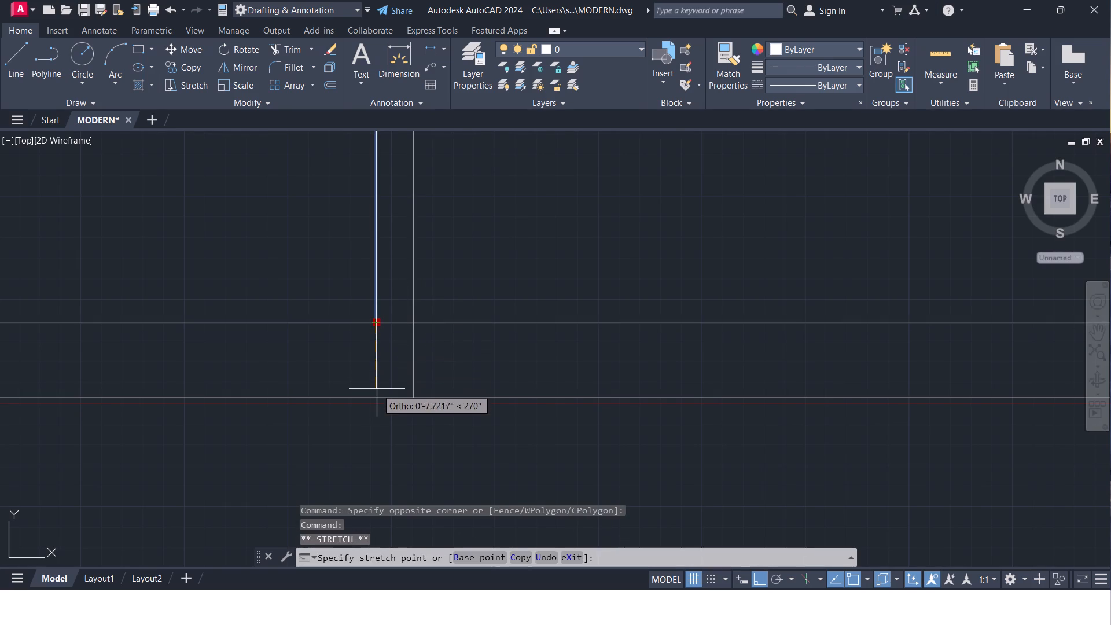
click(377, 393)
key(Escape)
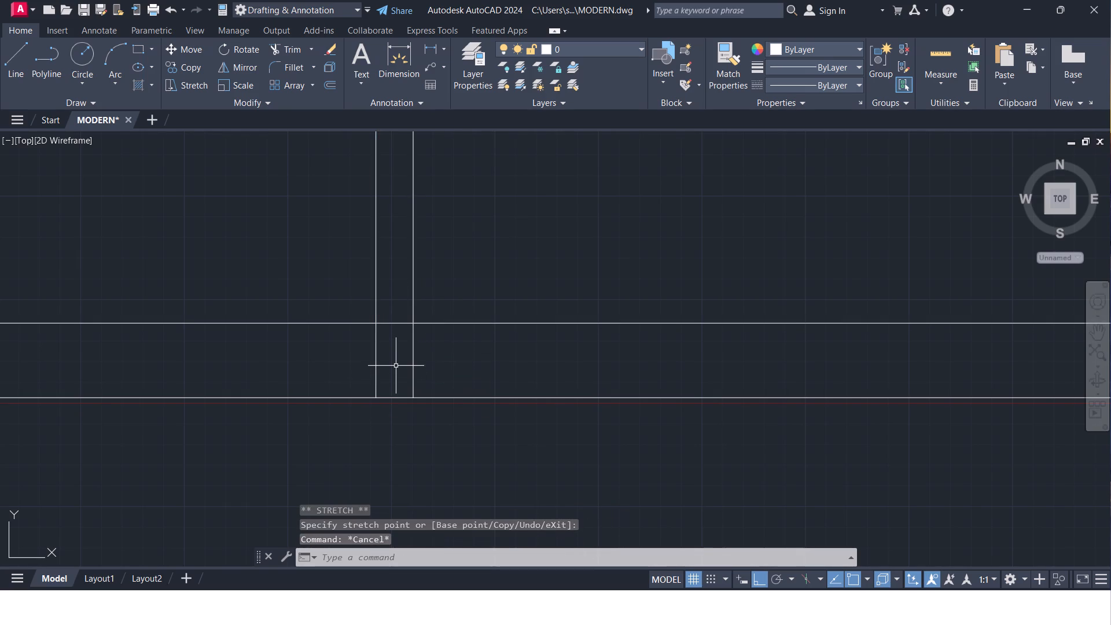
Trim the bottom inner wall line between the middle partition's two lines and both partition line ends inside the bottom outer wall.
text(TR)
key(Return)
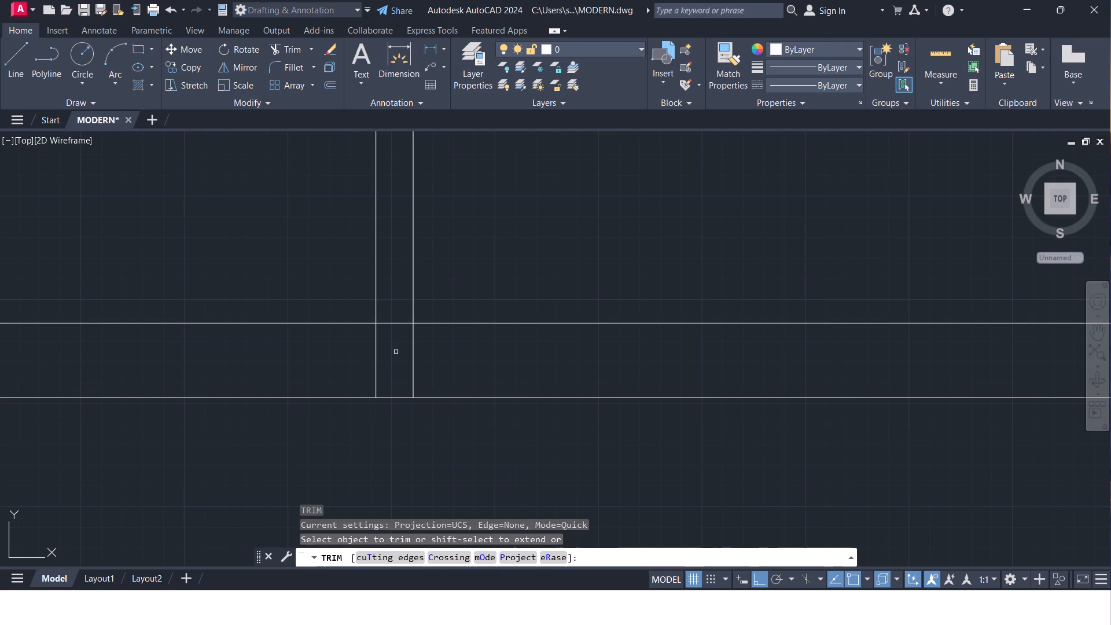
click(395, 322)
click(388, 347)
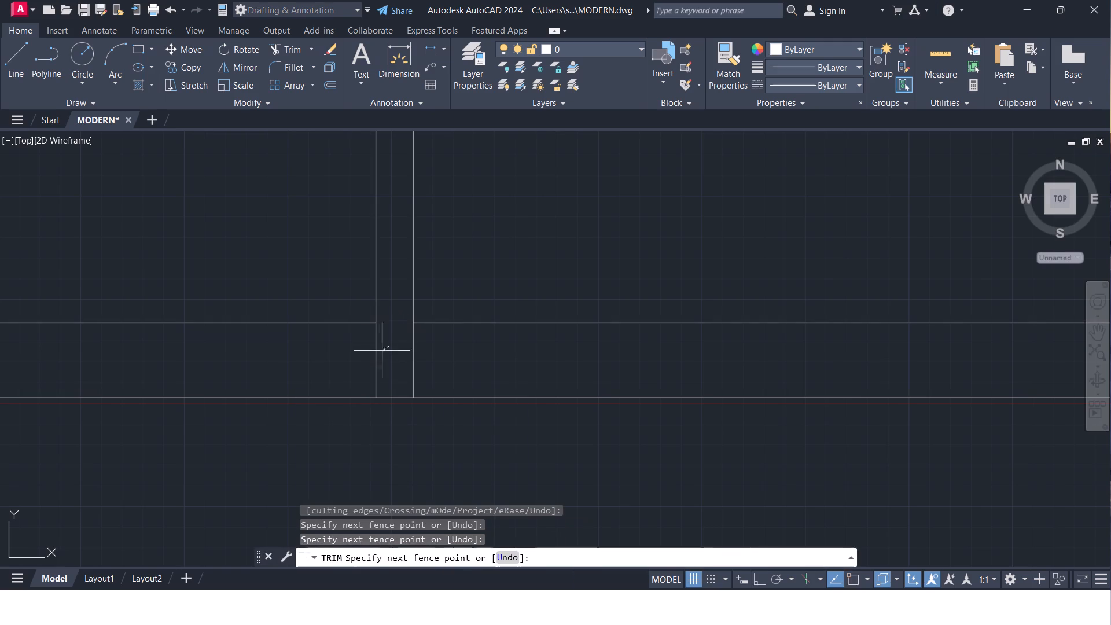
click(366, 354)
scroll(507, 264, down, 1)
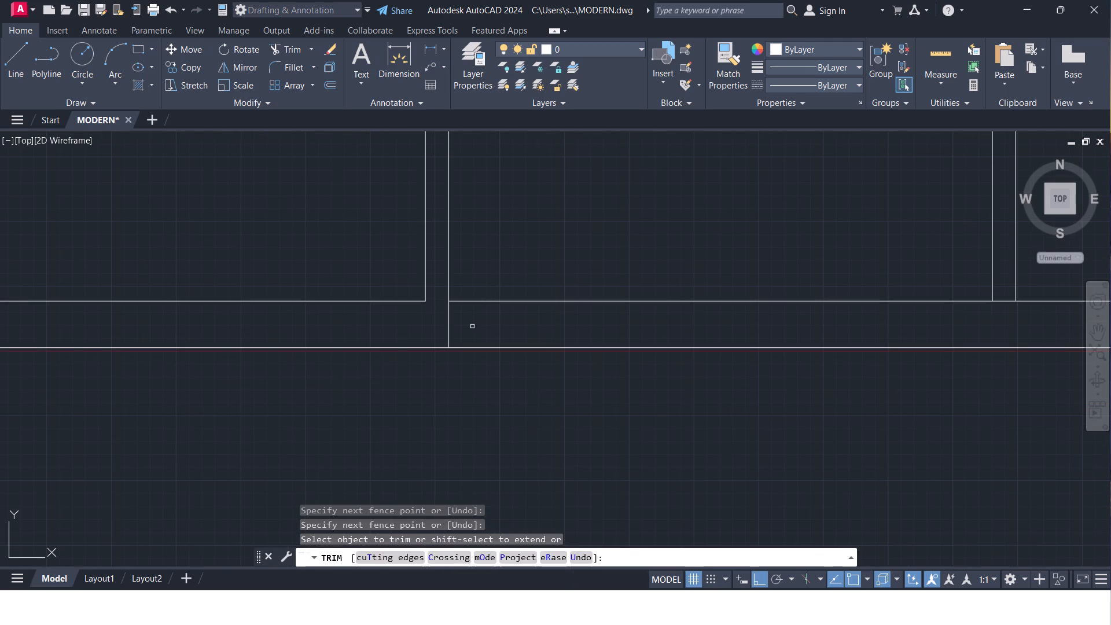
click(472, 326)
click(437, 329)
Trim the lines crossing the junction where the middle vertical partition meets the long horizontal partition above it.
scroll(498, 233, down, 2)
middle_drag(498, 231, 473, 321)
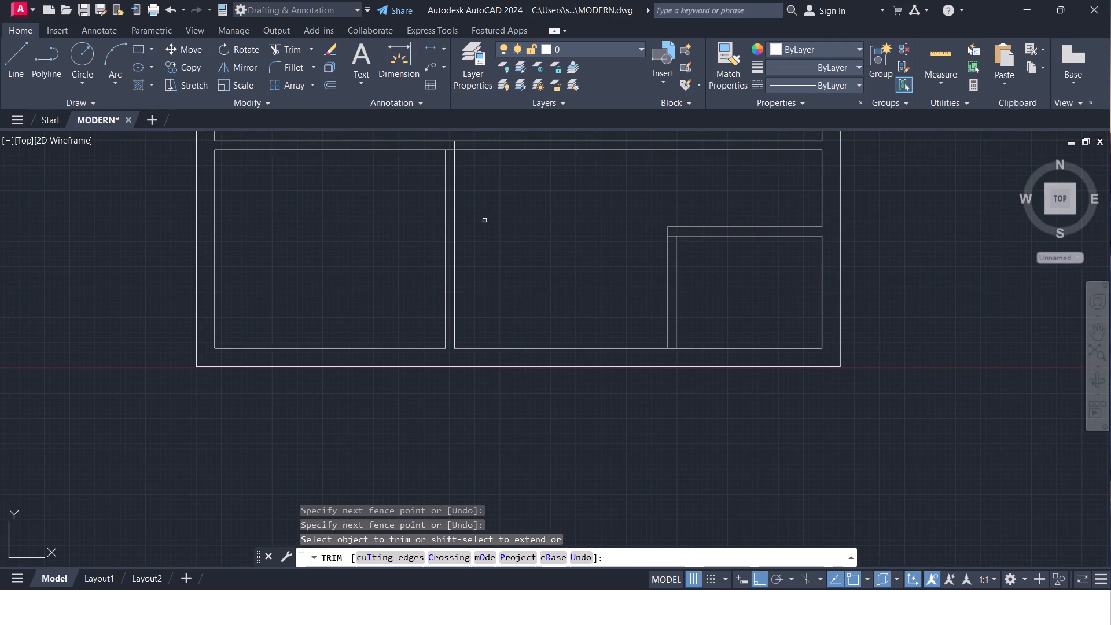
middle_drag(486, 208, 495, 291)
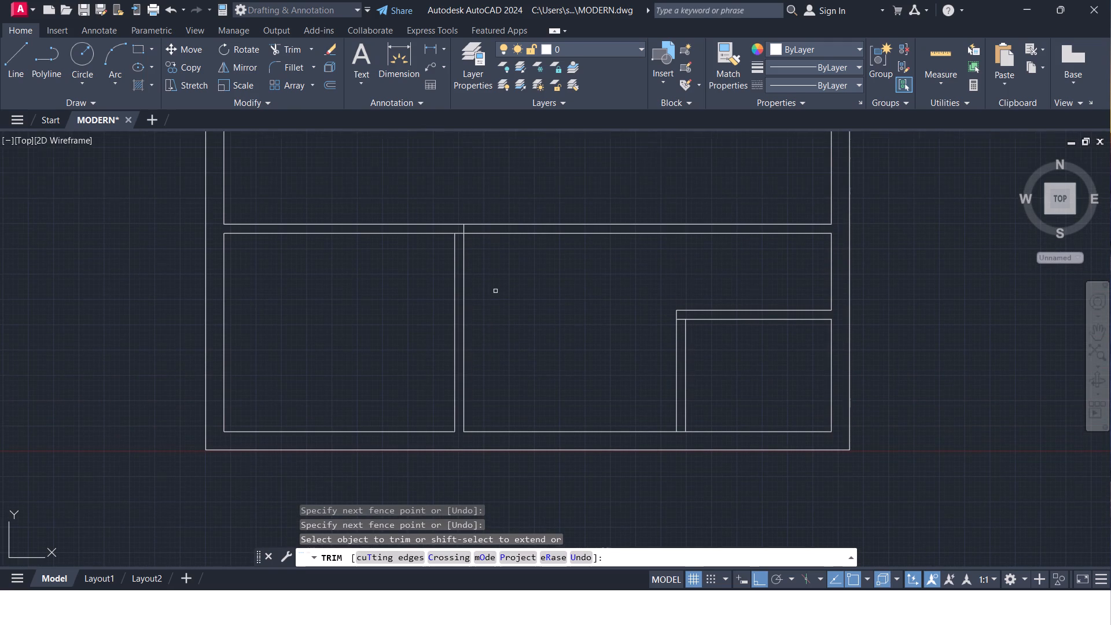
scroll(495, 291, up, 2)
middle_drag(446, 181, 469, 263)
click(439, 211)
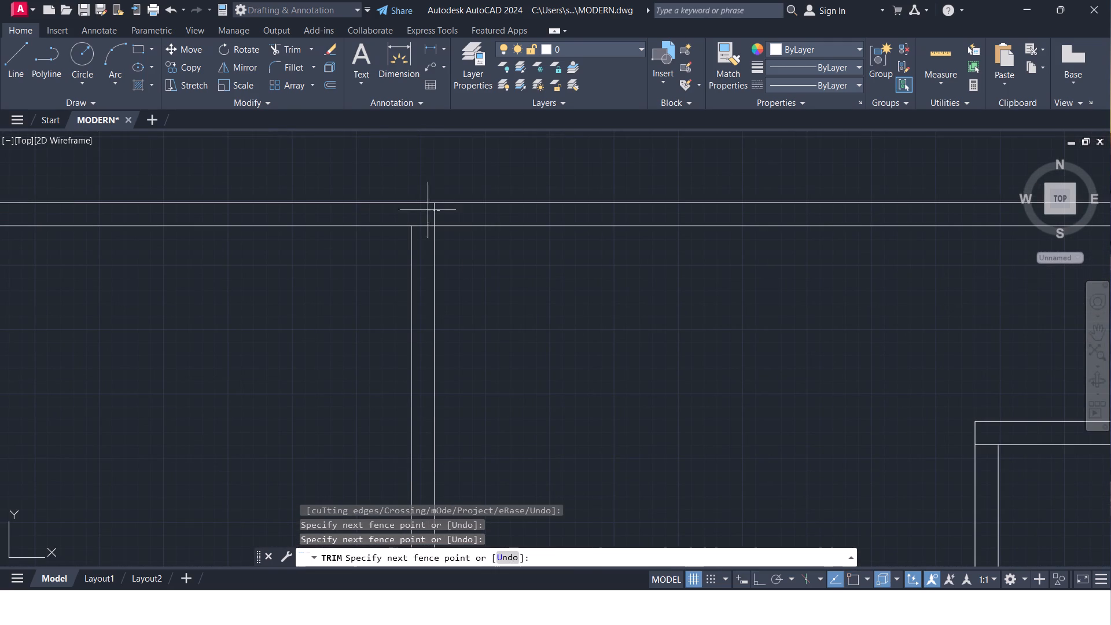
click(424, 210)
click(424, 210)
click(424, 238)
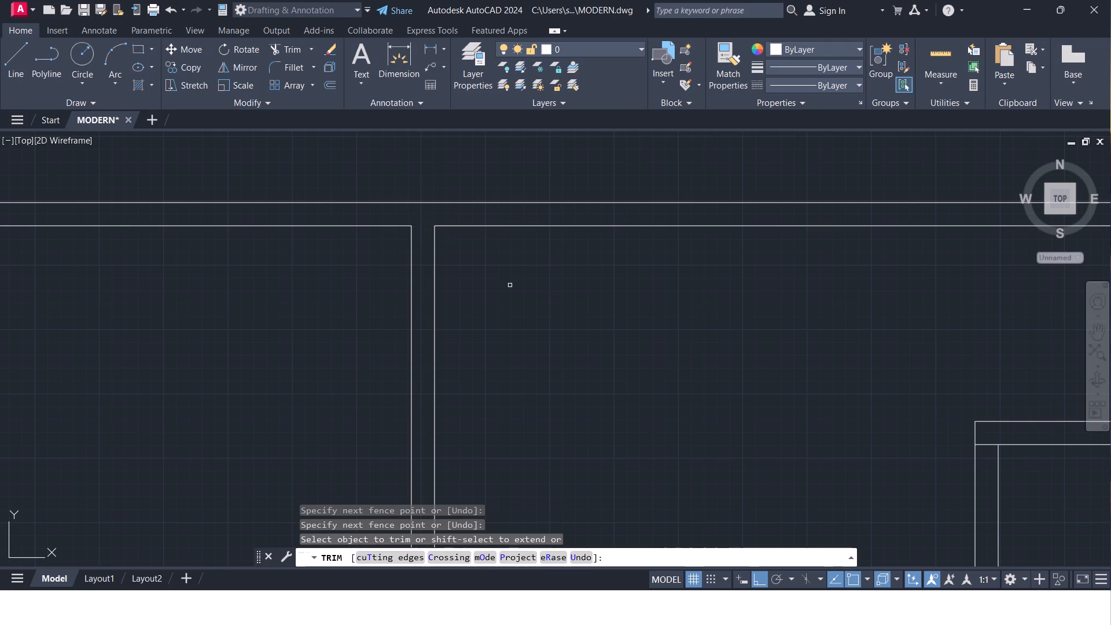
Trim the short line crossing the partition corner at the upper left of the small lower-right room.
scroll(513, 285, down, 3)
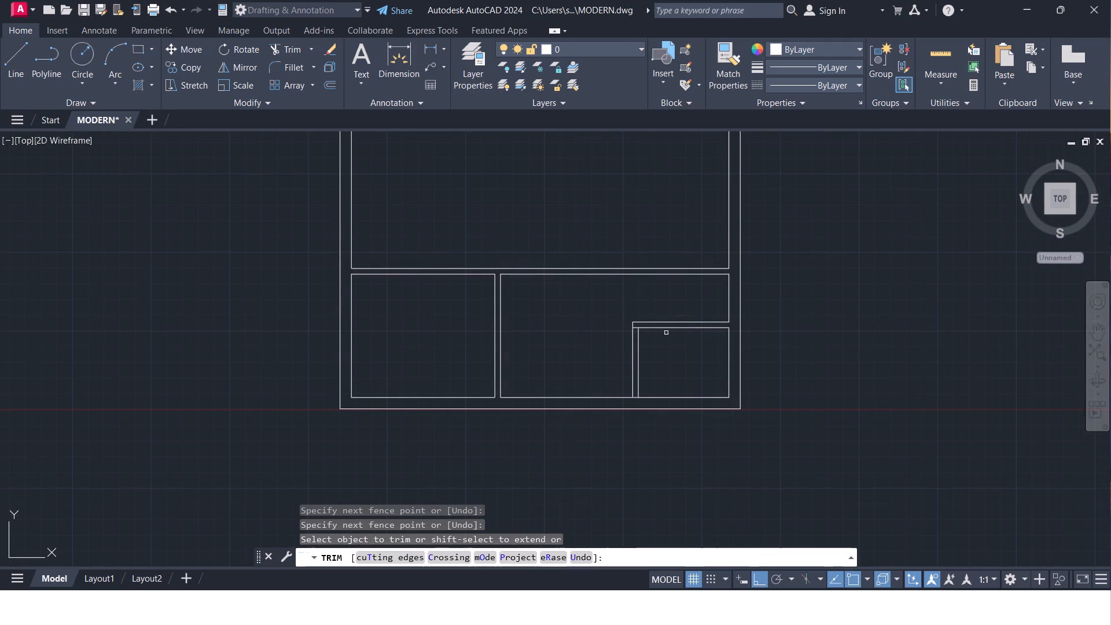
scroll(695, 333, up, 2)
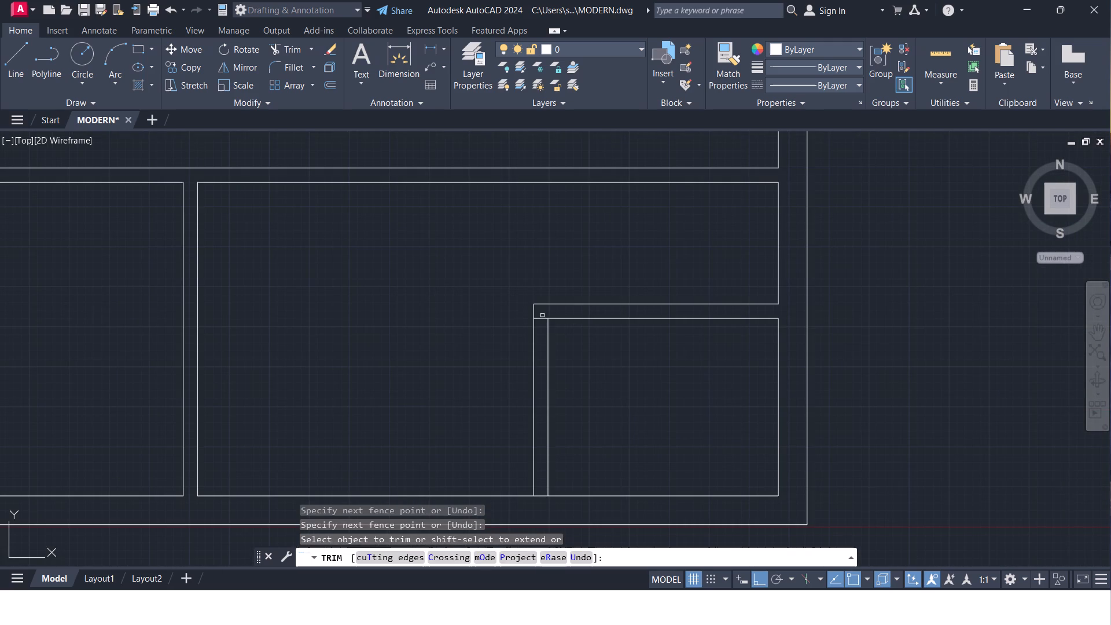
click(541, 318)
scroll(417, 361, down, 1)
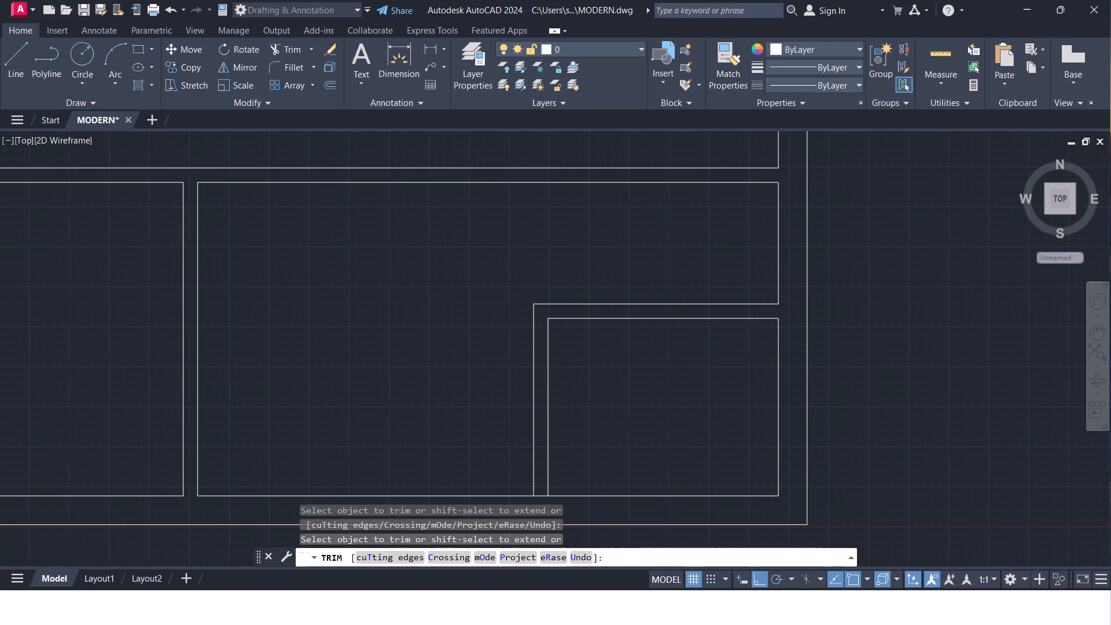
middle_drag(390, 379, 382, 317)
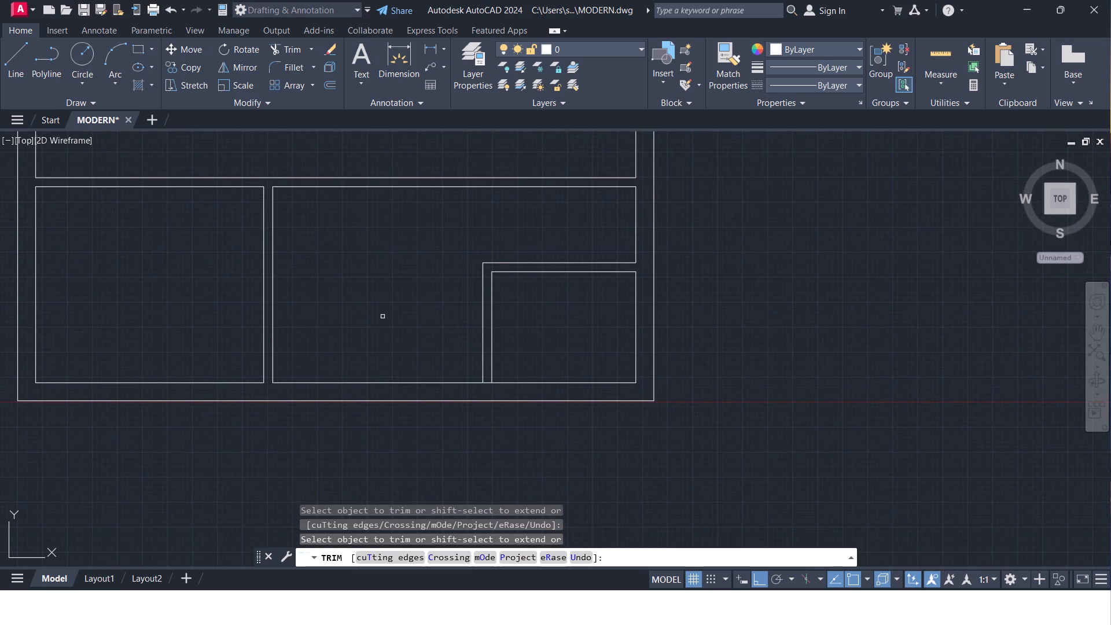
key(Escape)
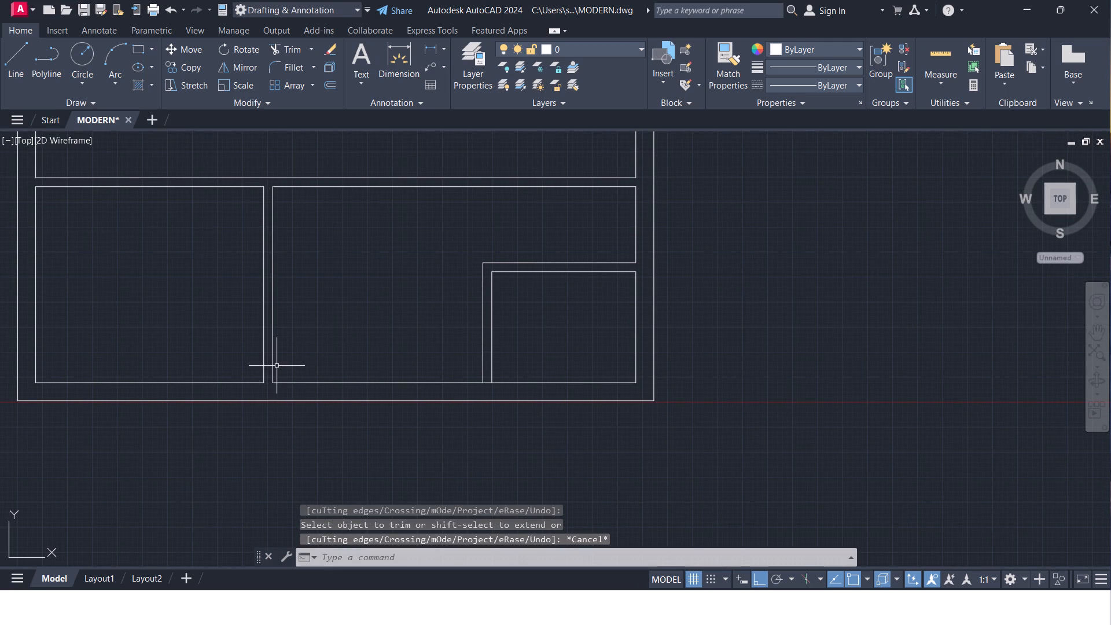
Stretch the lower end of the middle vertical partition's right line down to the bottom outer wall line.
click(273, 369)
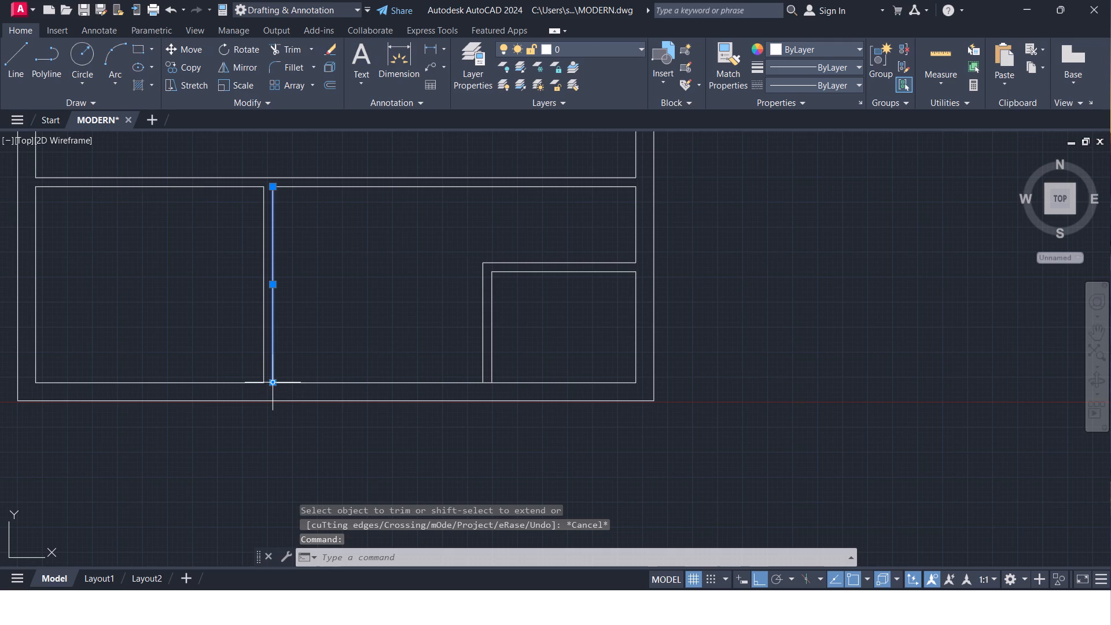
click(272, 383)
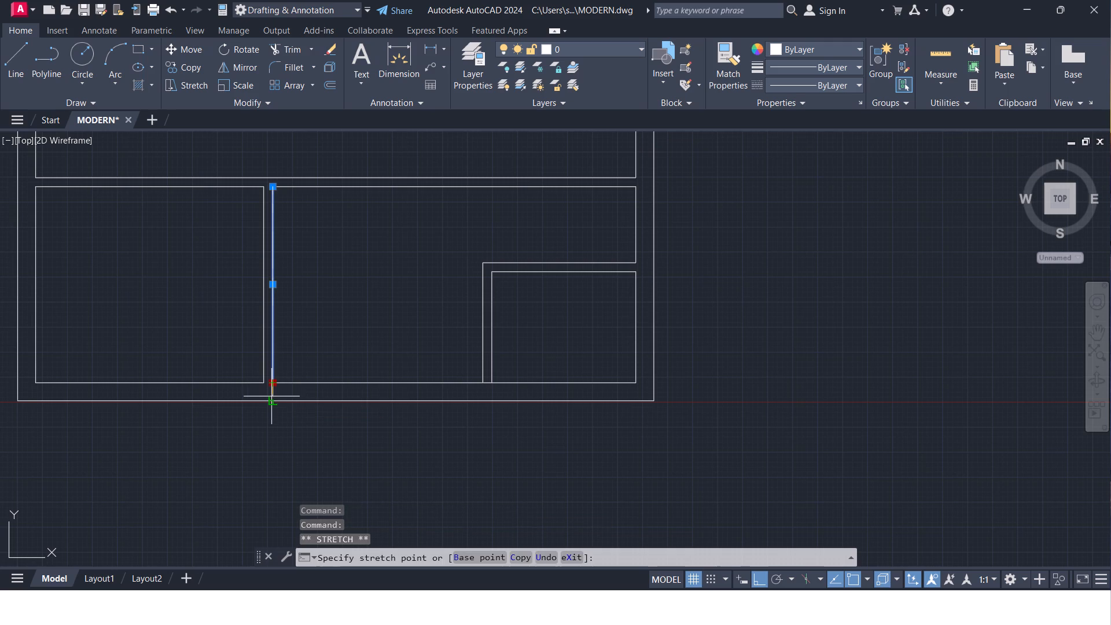
click(271, 397)
key(Escape)
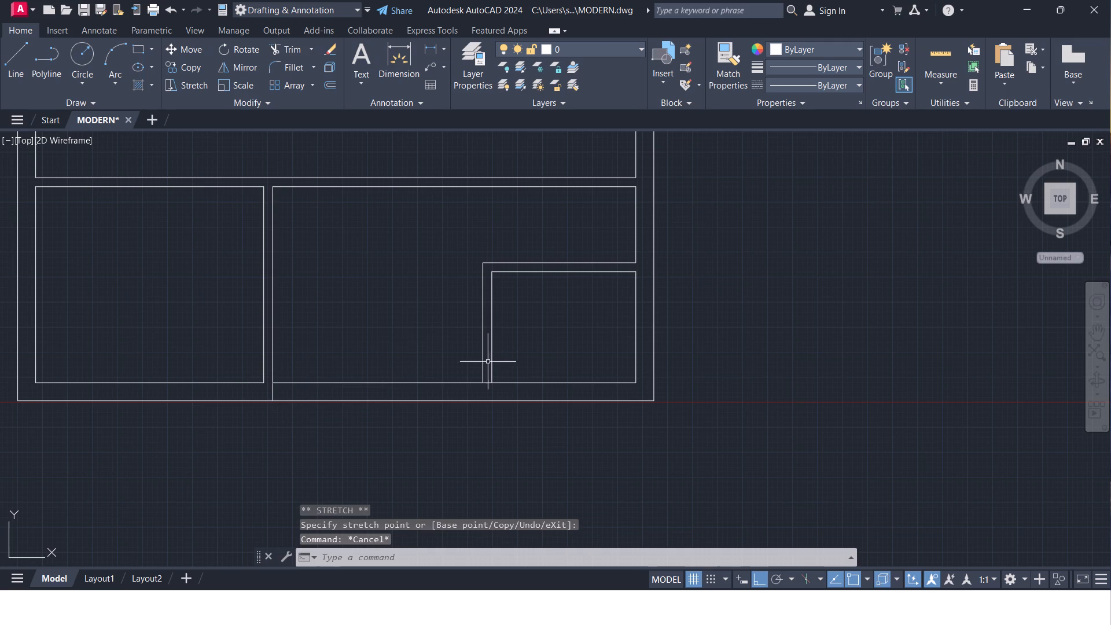
Stretch the lower end of the small lower-right room's outer left partition line down to the bottom outer wall line.
scroll(488, 362, up, 2)
click(469, 372)
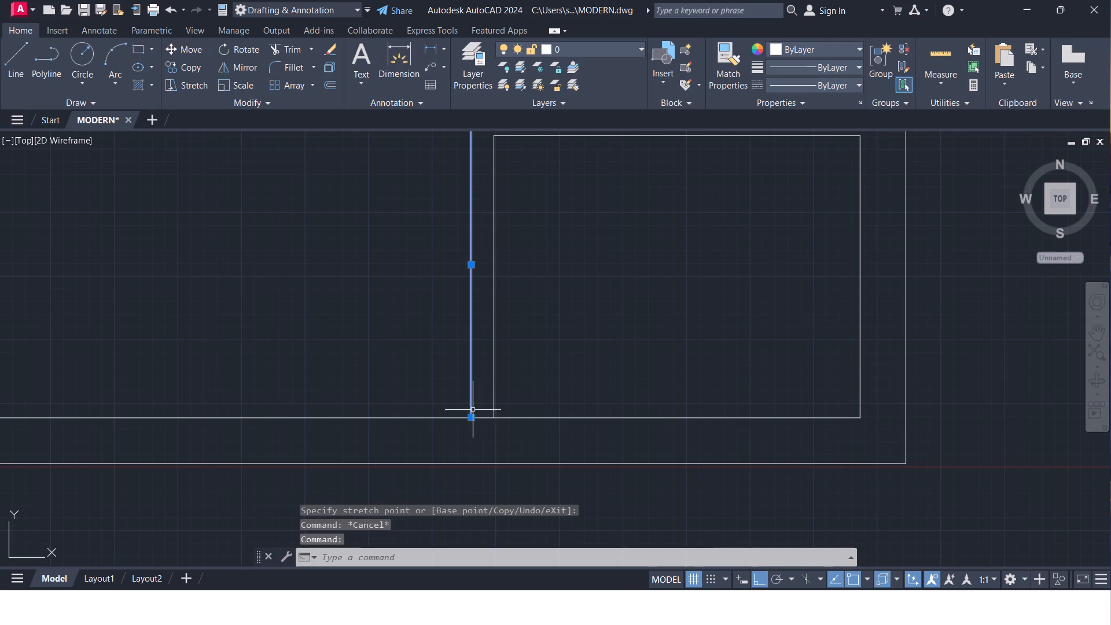
click(469, 420)
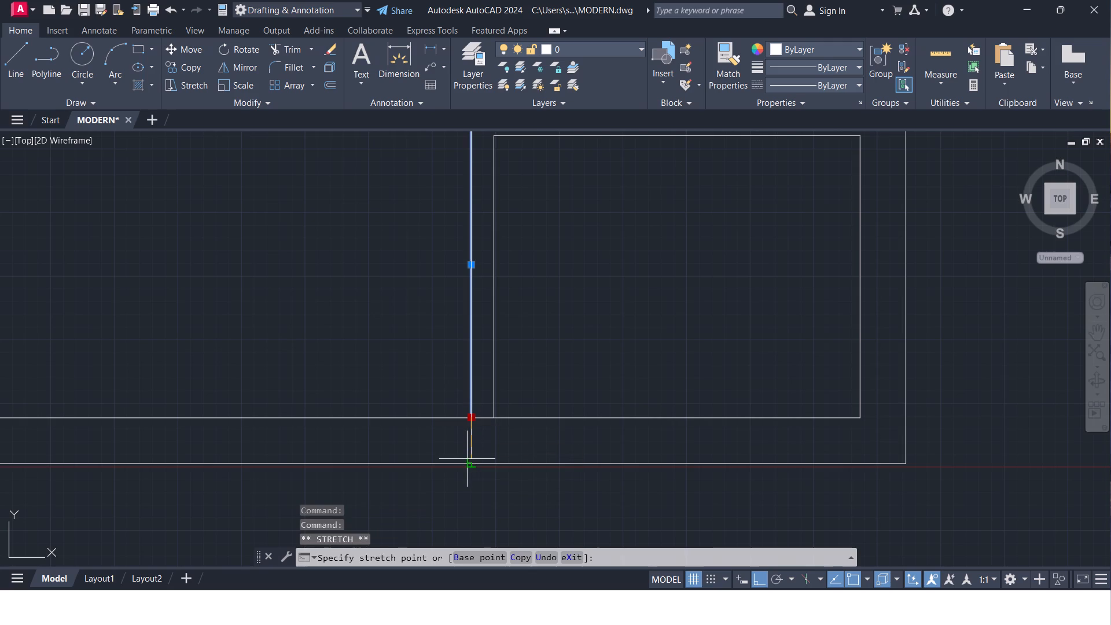
click(467, 459)
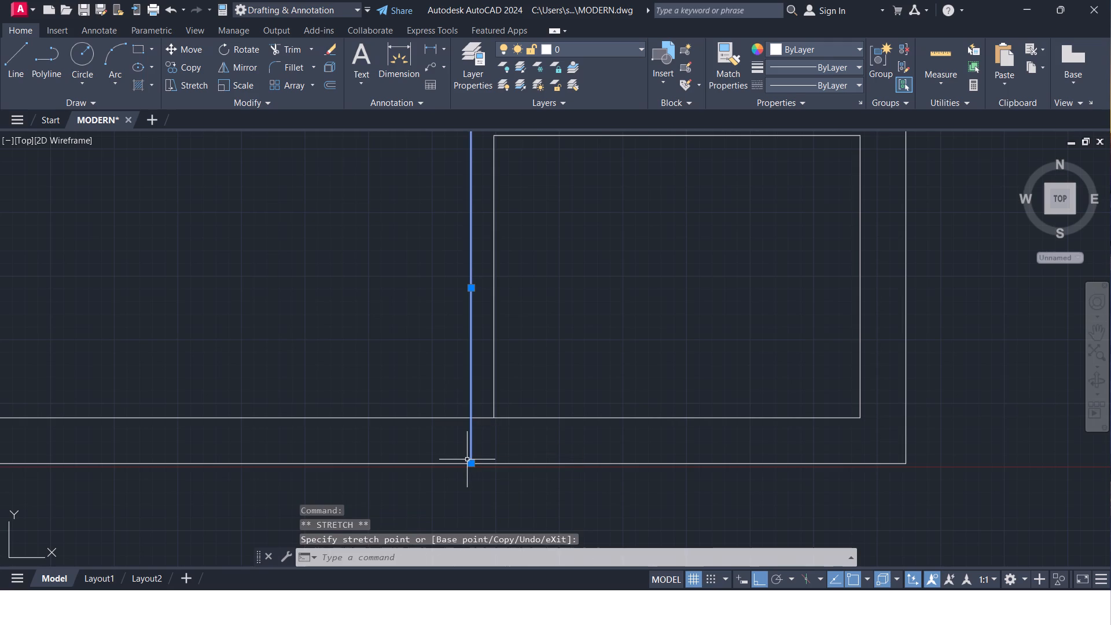
key(Escape)
scroll(476, 409, down, 2)
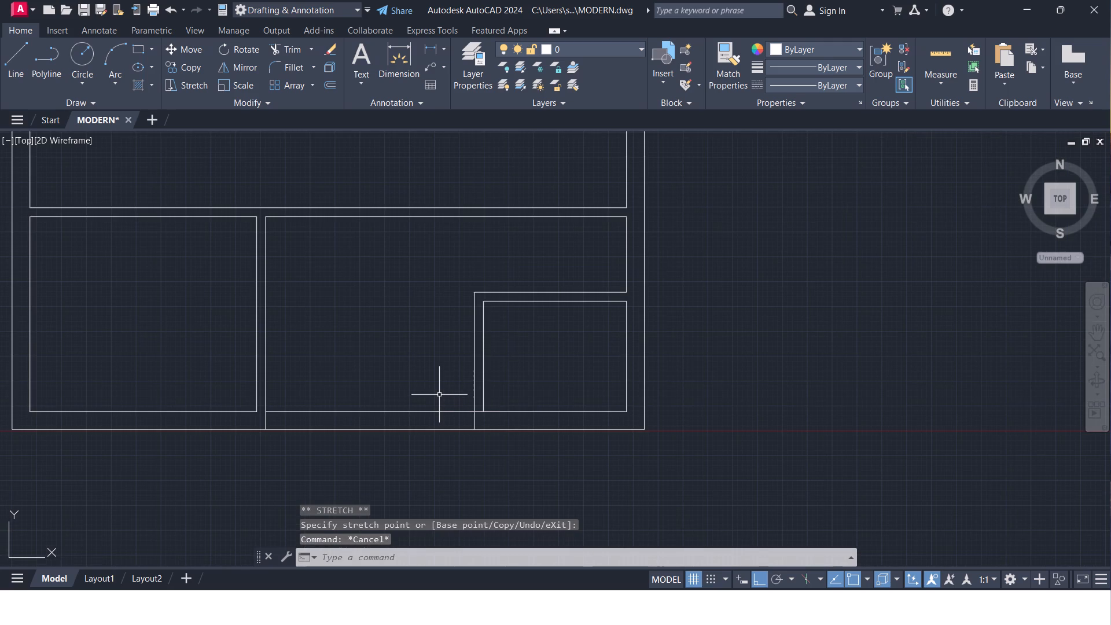
Trim the bottom inner wall line between the middle vertical partition and the small lower-right room's partition.
text(TR)
key(Return)
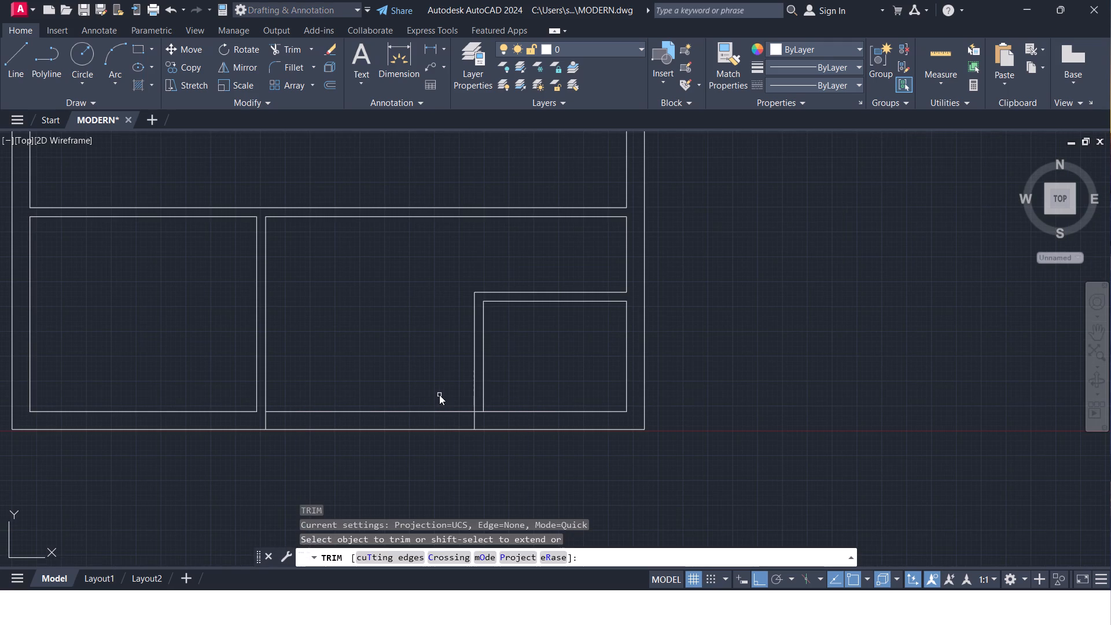
click(439, 394)
click(421, 423)
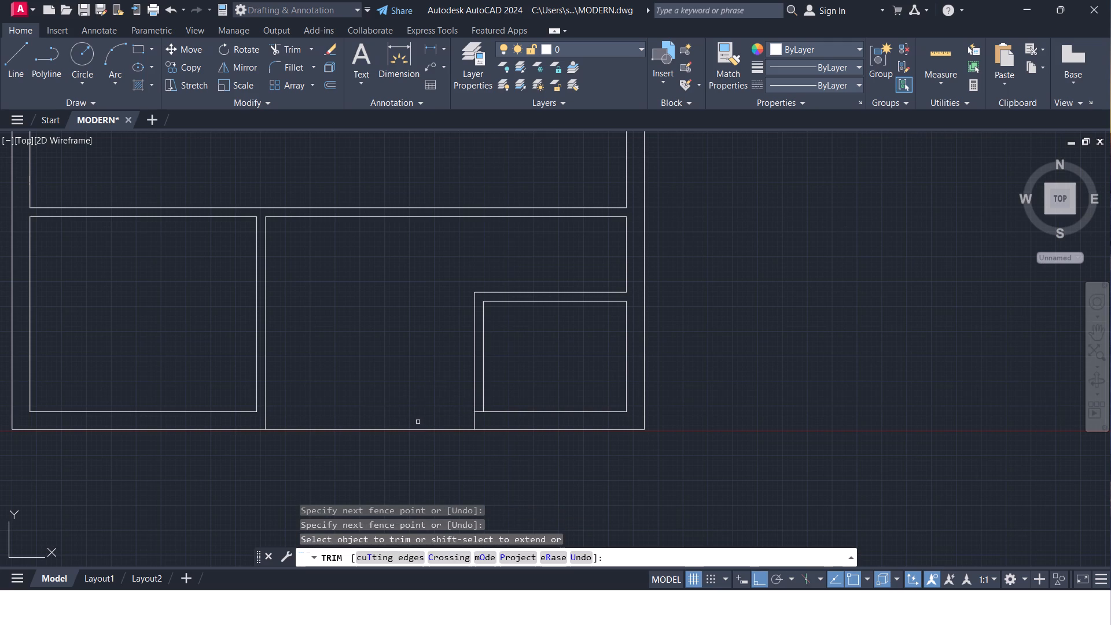
key(Escape)
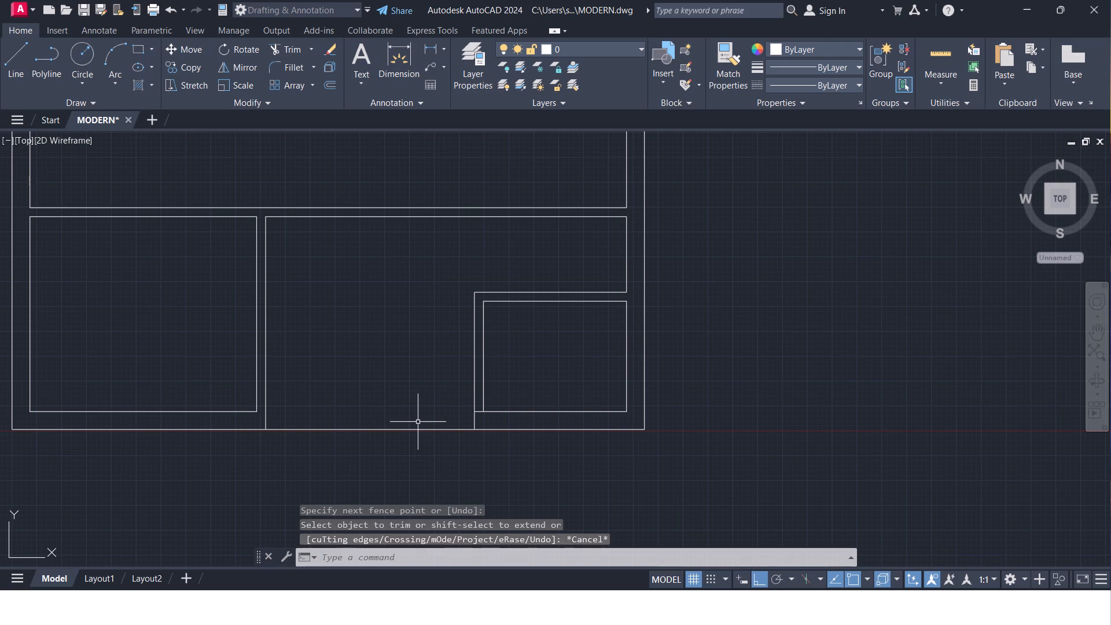
Set the Offset distance to 3'5".
text(OFF)
key(Return)
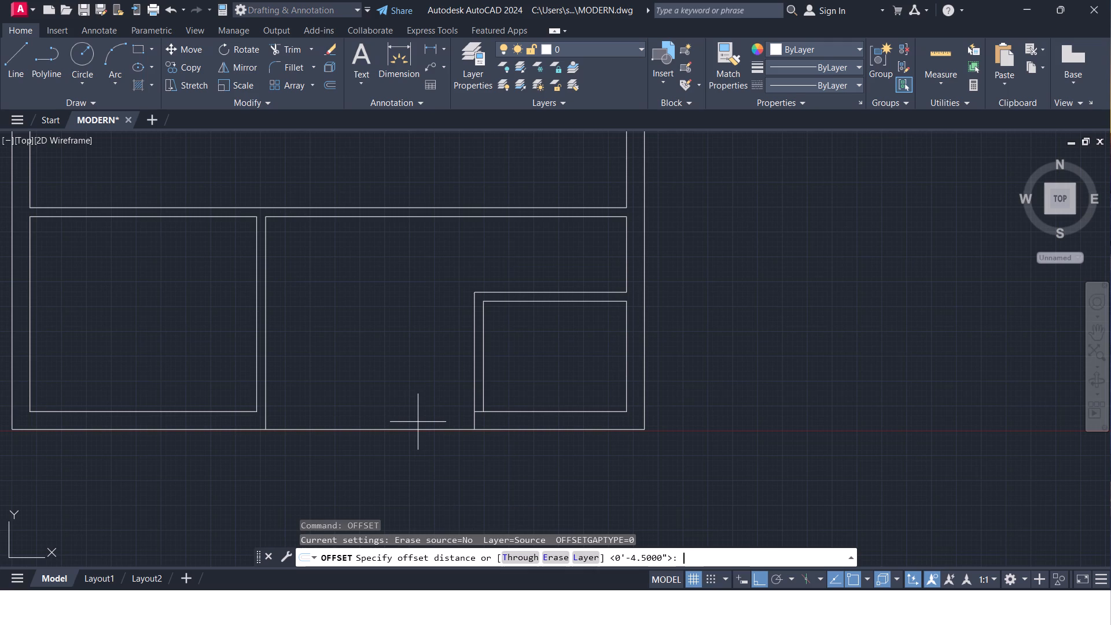
text(3'5")
key(Return)
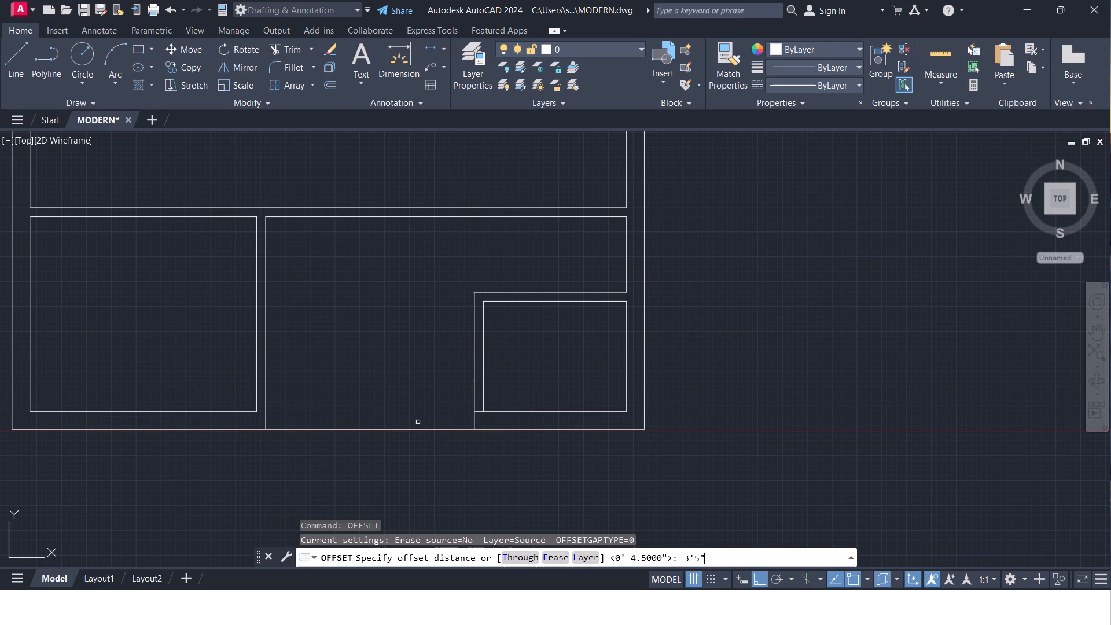
click(420, 429)
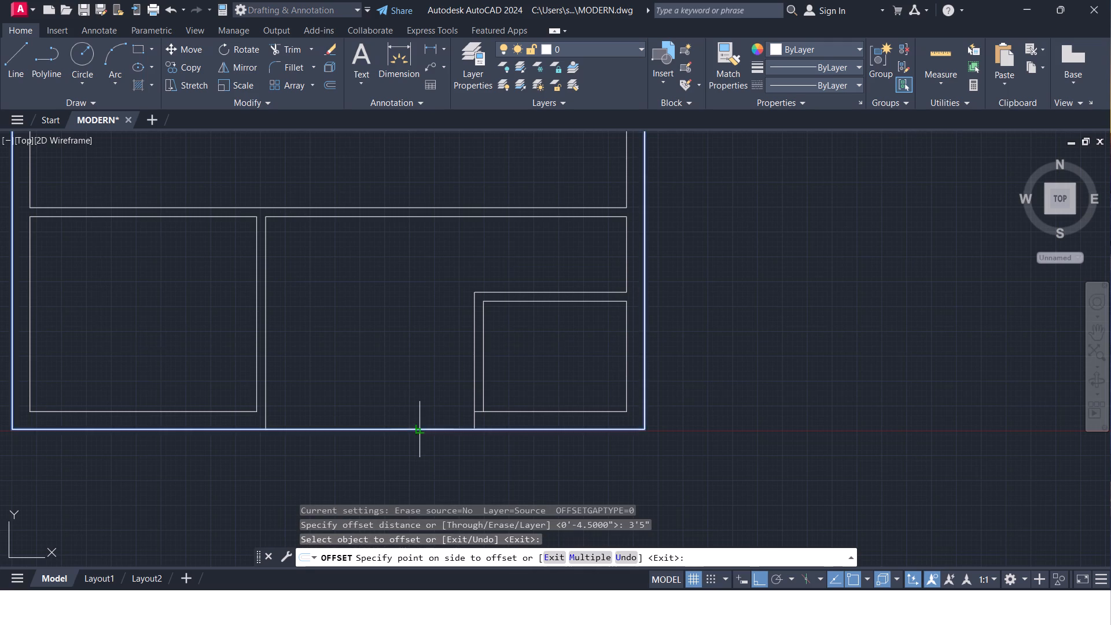
key(Escape)
Explode the outer wall outline into separate lines.
click(409, 429)
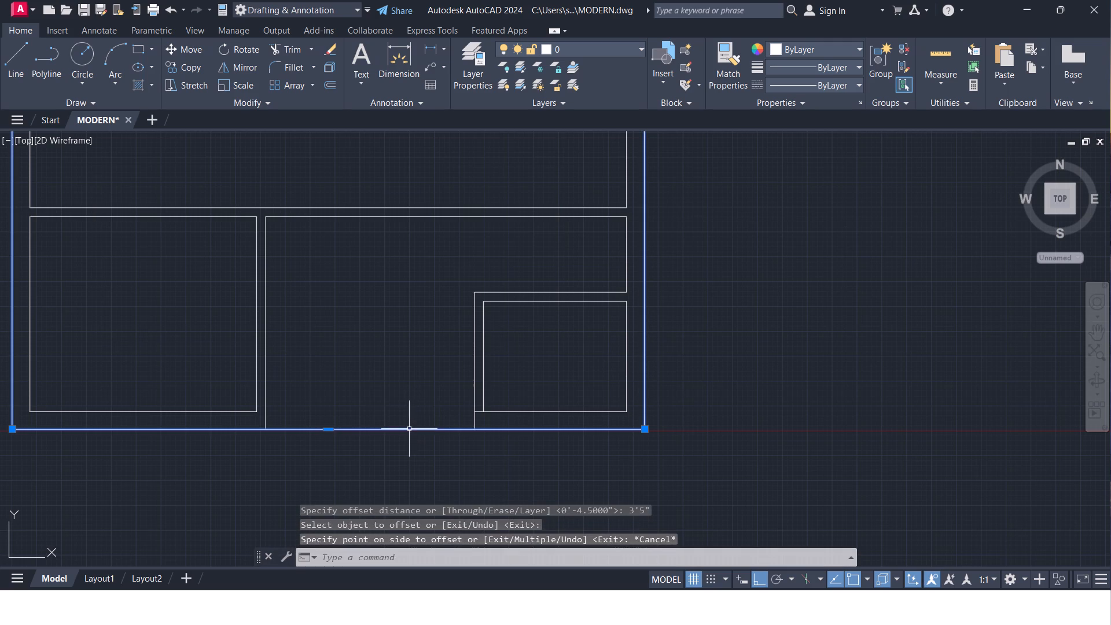
key(x)
key(Return)
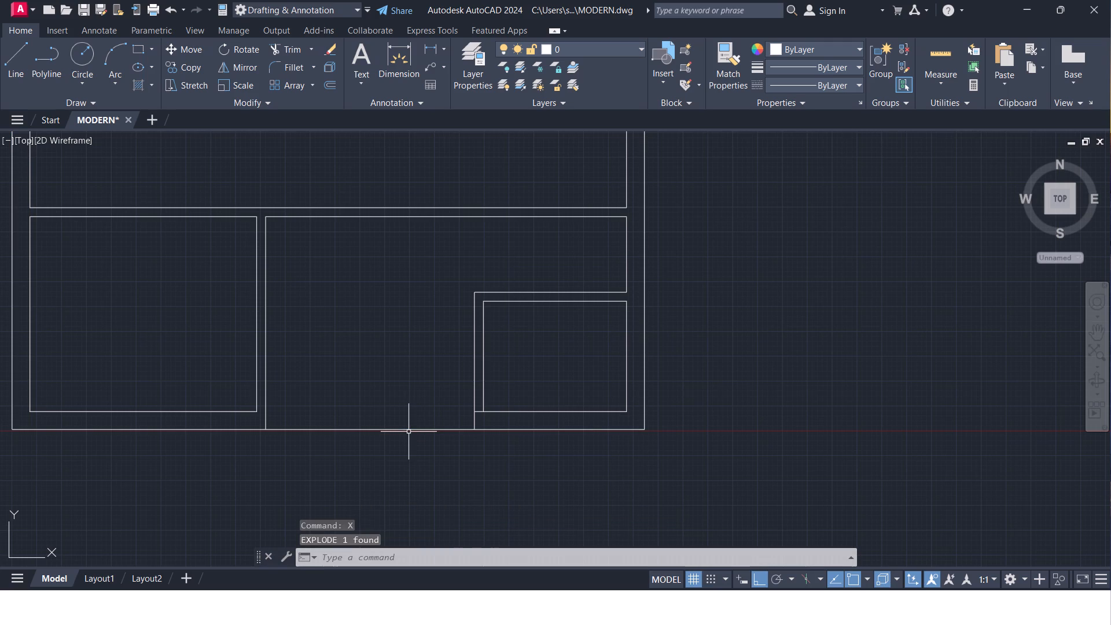
Offset the bottom outer wall line 3'5" upward into the plan.
text(OFF)
key(Return)
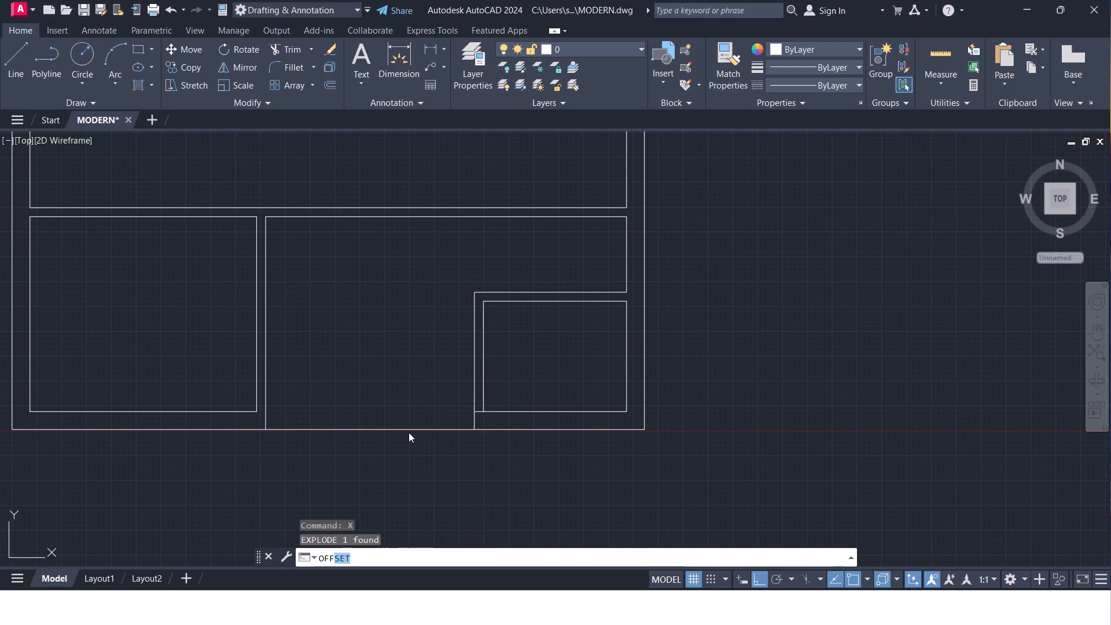
key(Return)
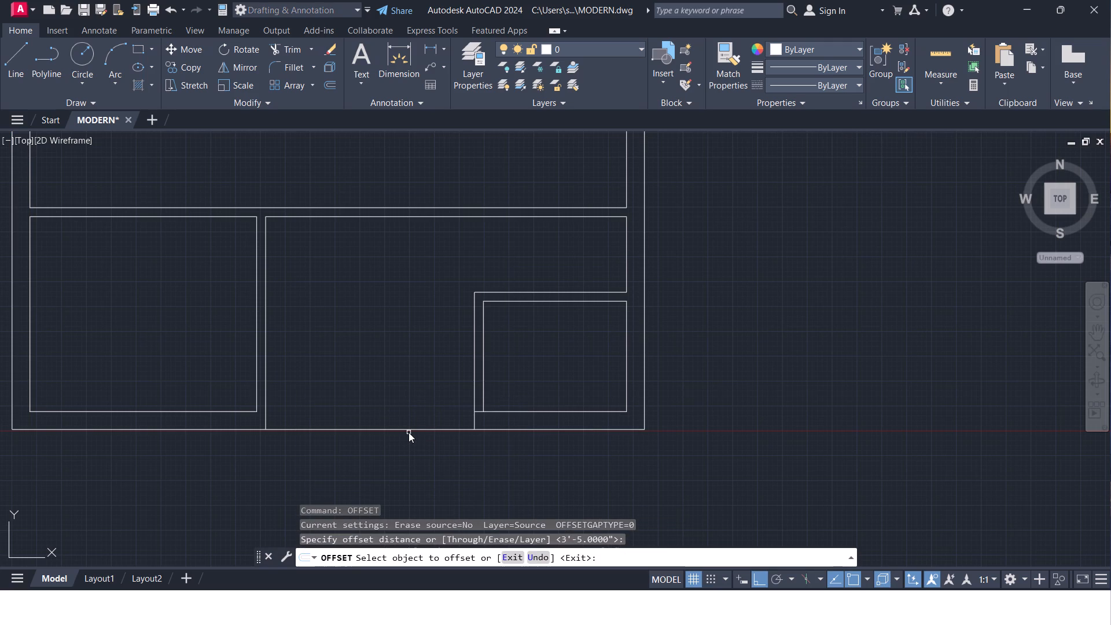
click(411, 427)
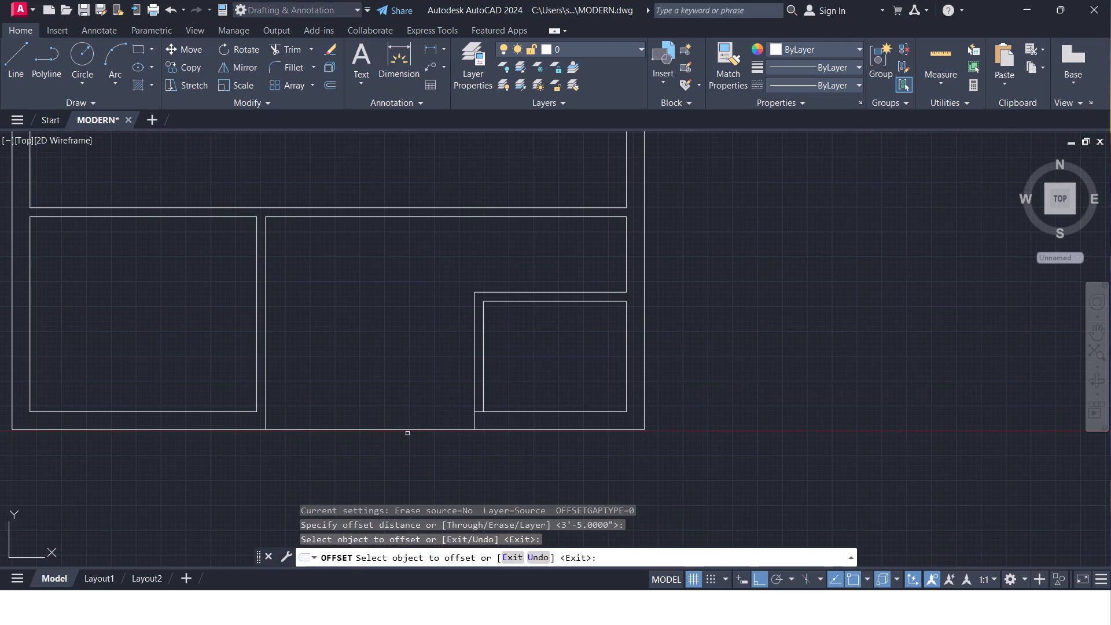
click(407, 429)
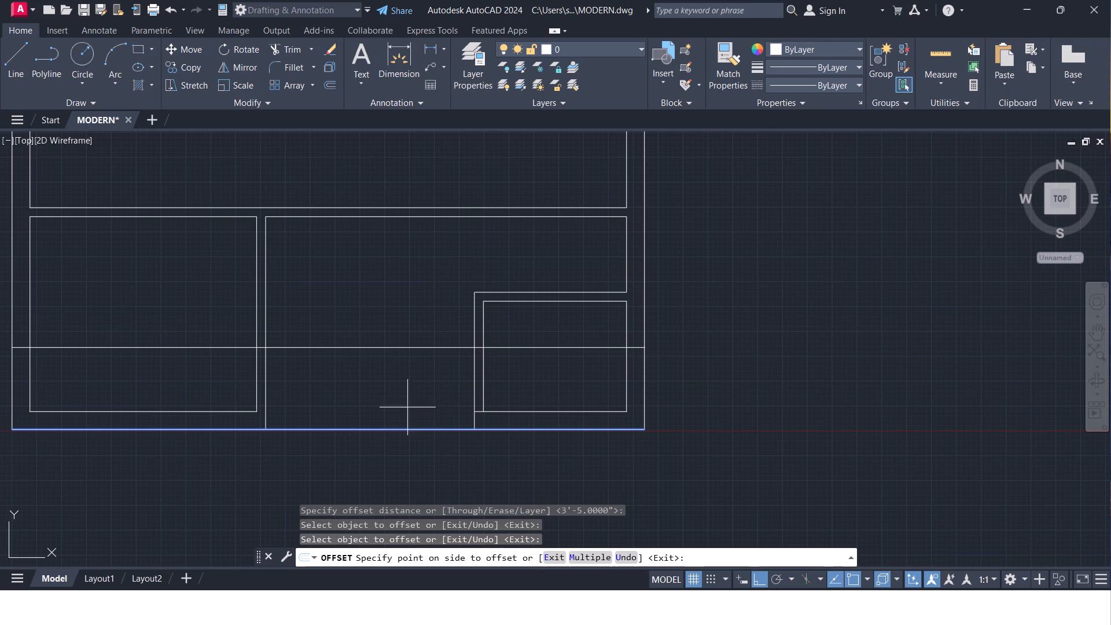
click(406, 389)
key(space)
Offset the new horizontal line 4.5" upward to form a second partition line.
key(space)
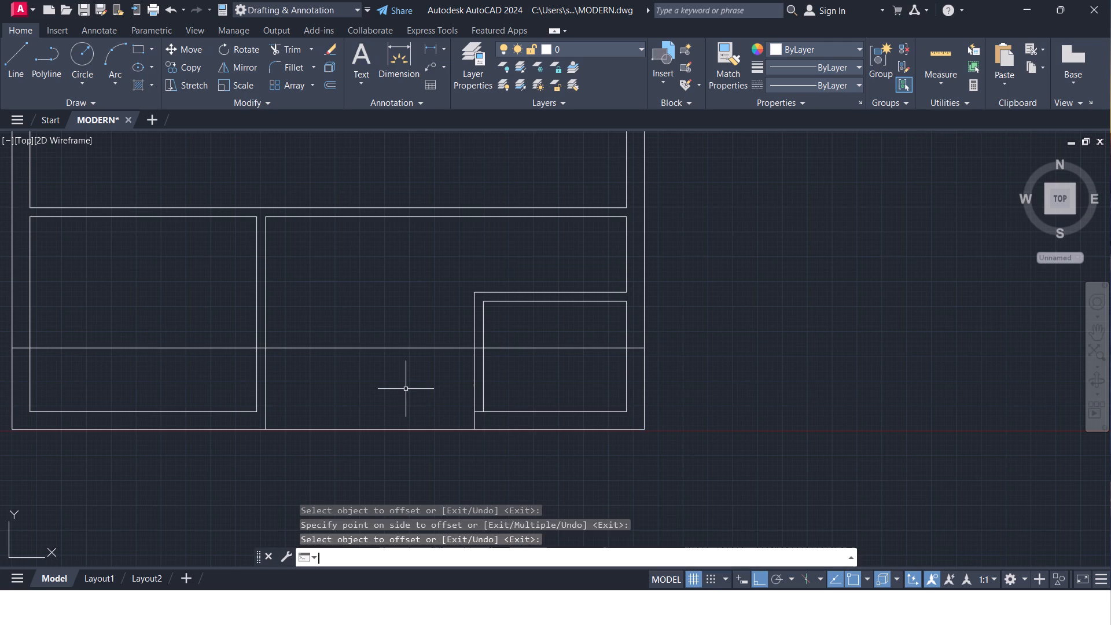
text(4.5")
key(Return)
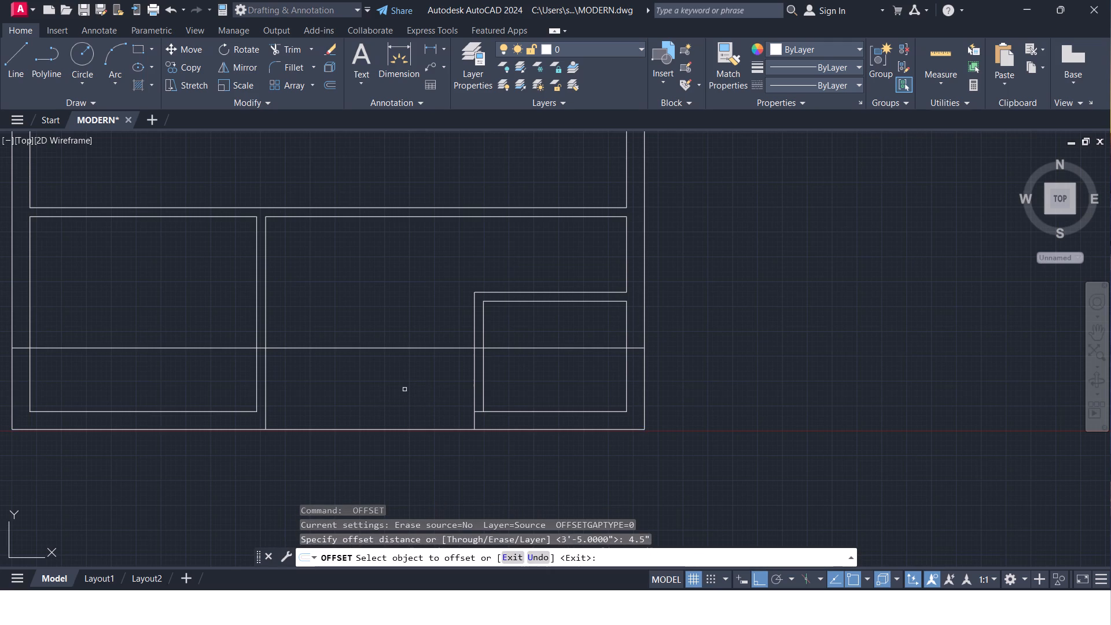
click(411, 348)
click(411, 328)
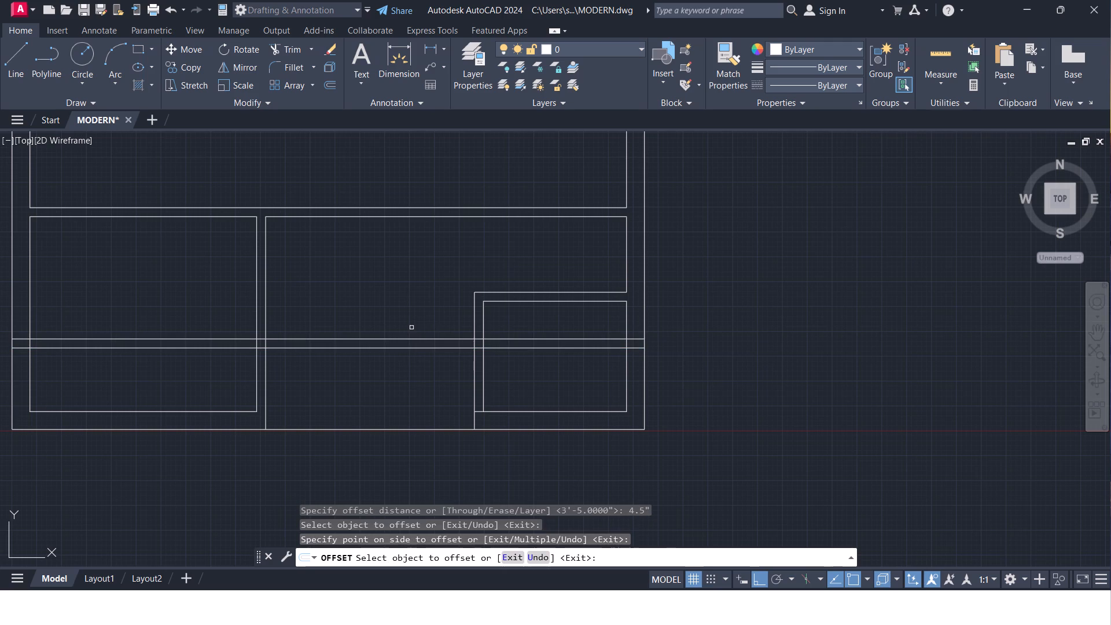
key(Escape)
Trim both new horizontal partition lines inside the small lower-right room and across the right outer wall.
key(t)
key(r)
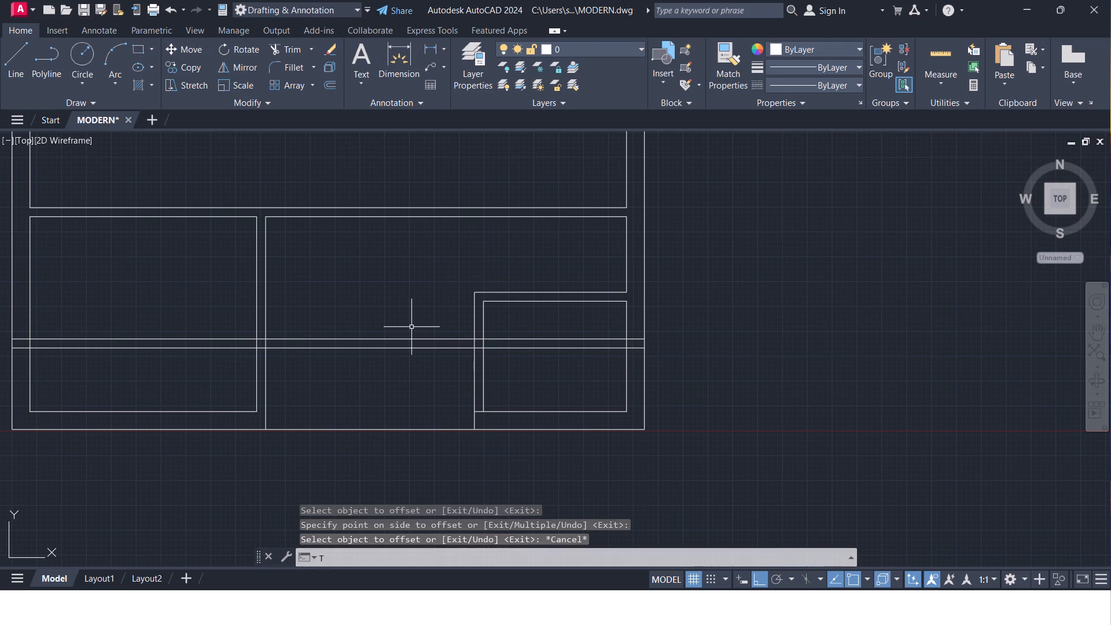
key(Return)
click(553, 325)
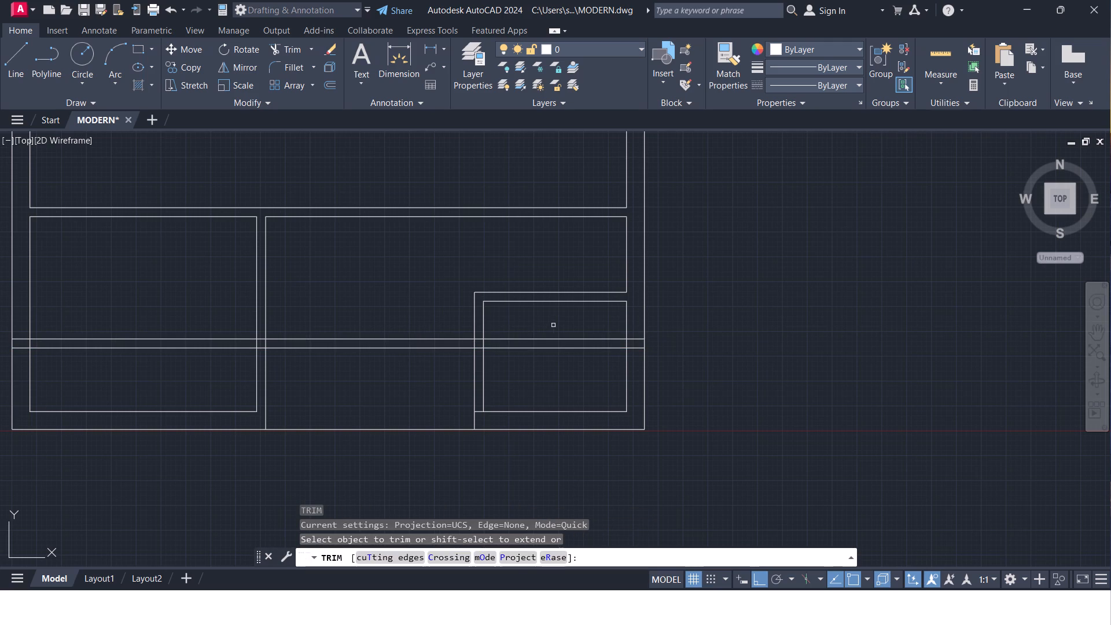
click(495, 371)
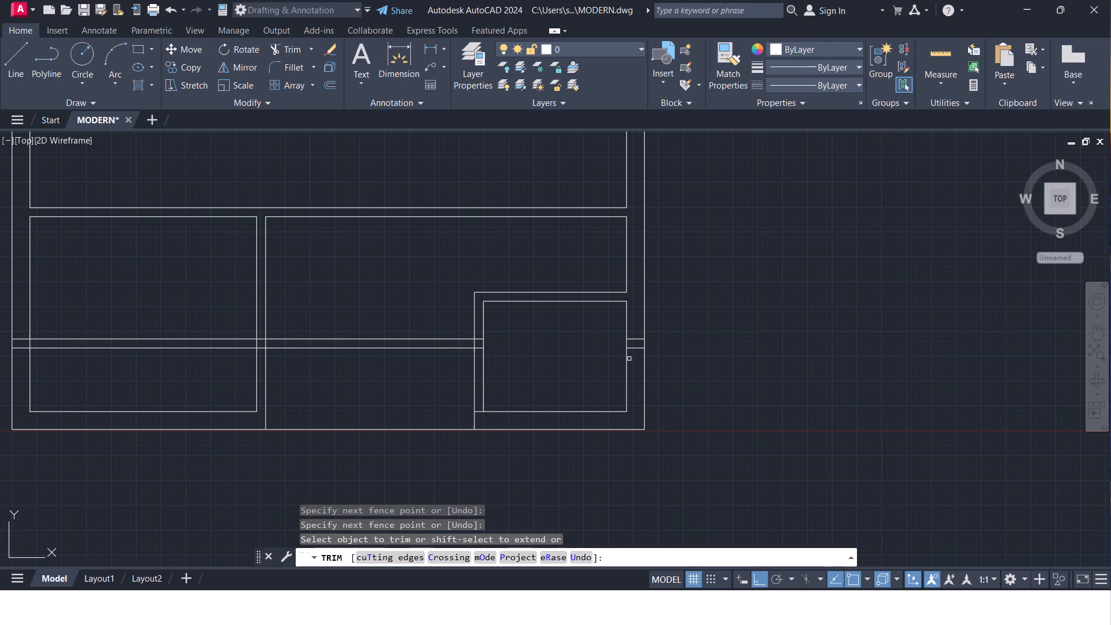
click(639, 360)
click(638, 332)
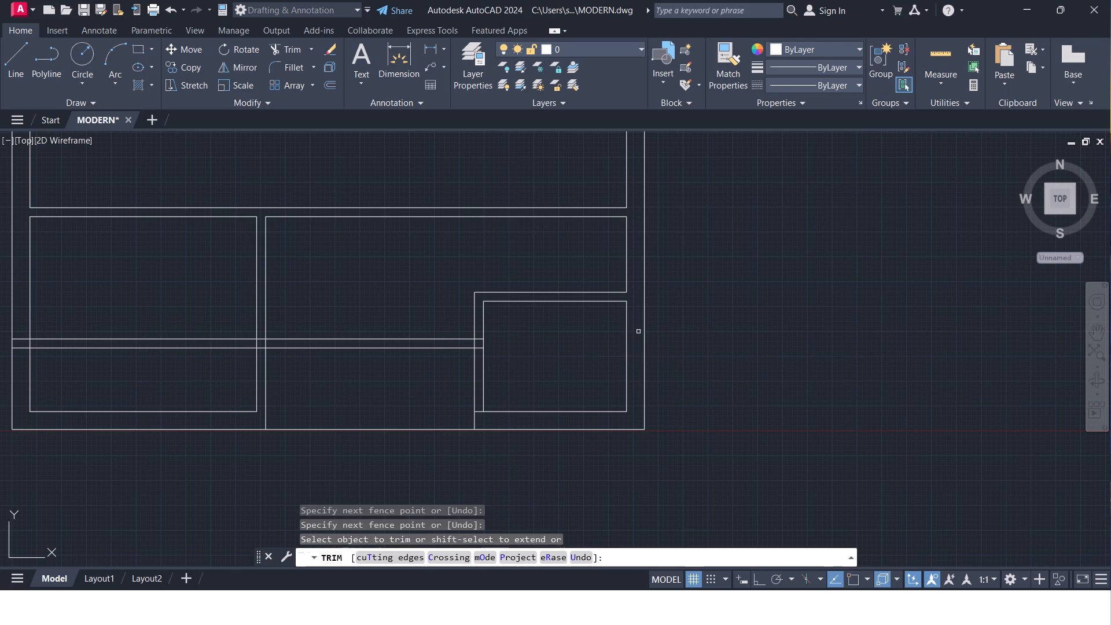
Trim the bottom wall stub and new partition ends within the small room's left partition, and open the junction between the new partition's lines.
click(481, 411)
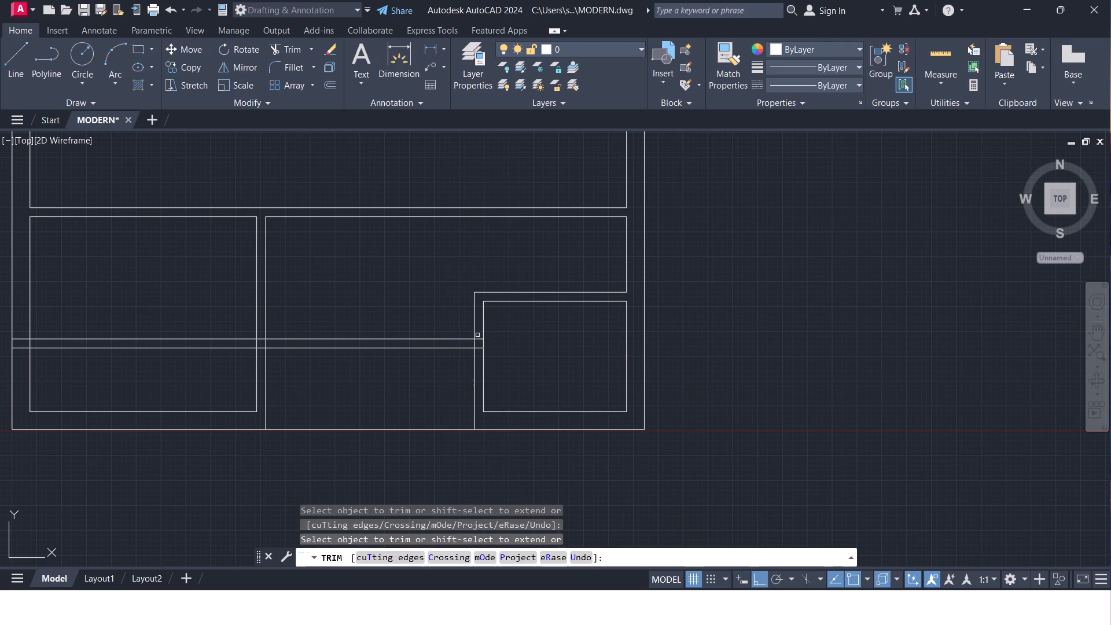
click(479, 333)
click(480, 347)
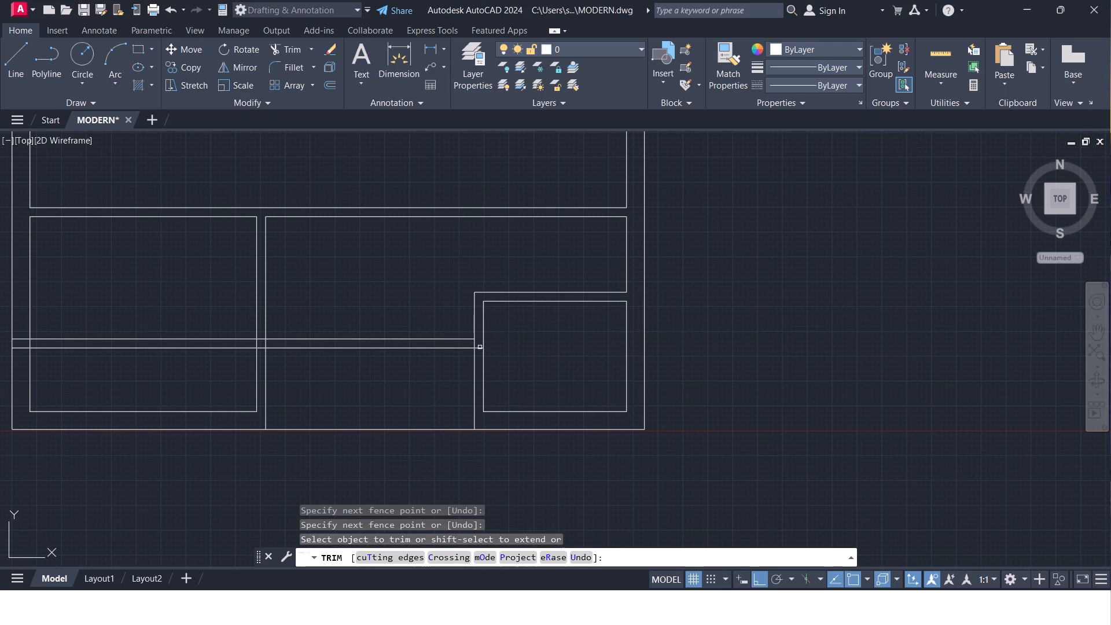
click(480, 348)
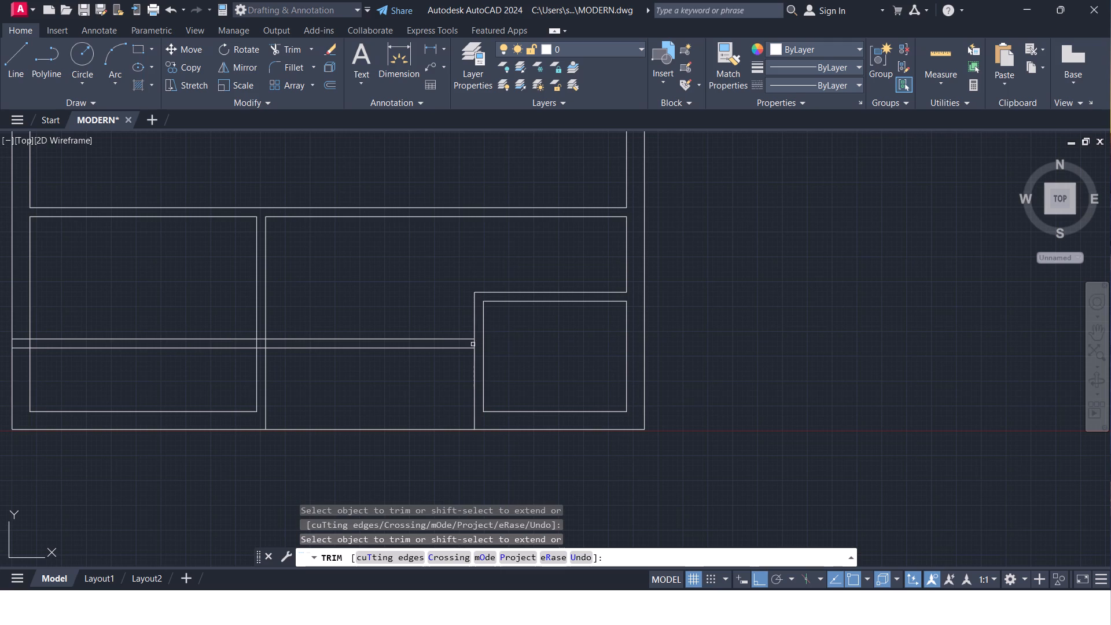
click(476, 344)
Trim both new horizontal partition lines inside the lower-left room and across the left outer wall.
middle_drag(319, 372, 435, 368)
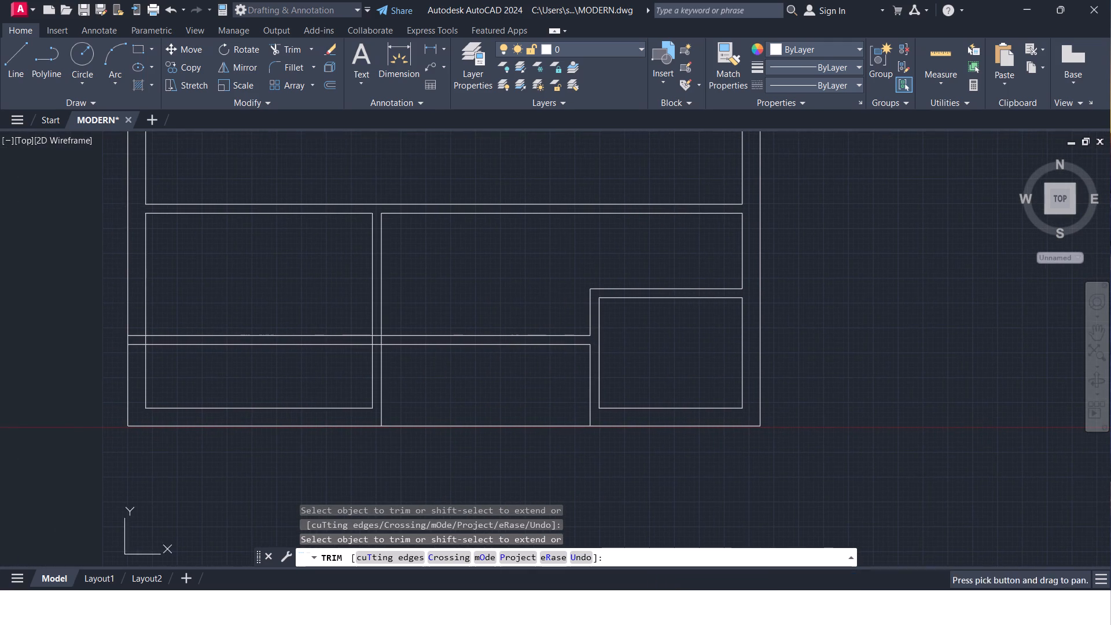
click(336, 323)
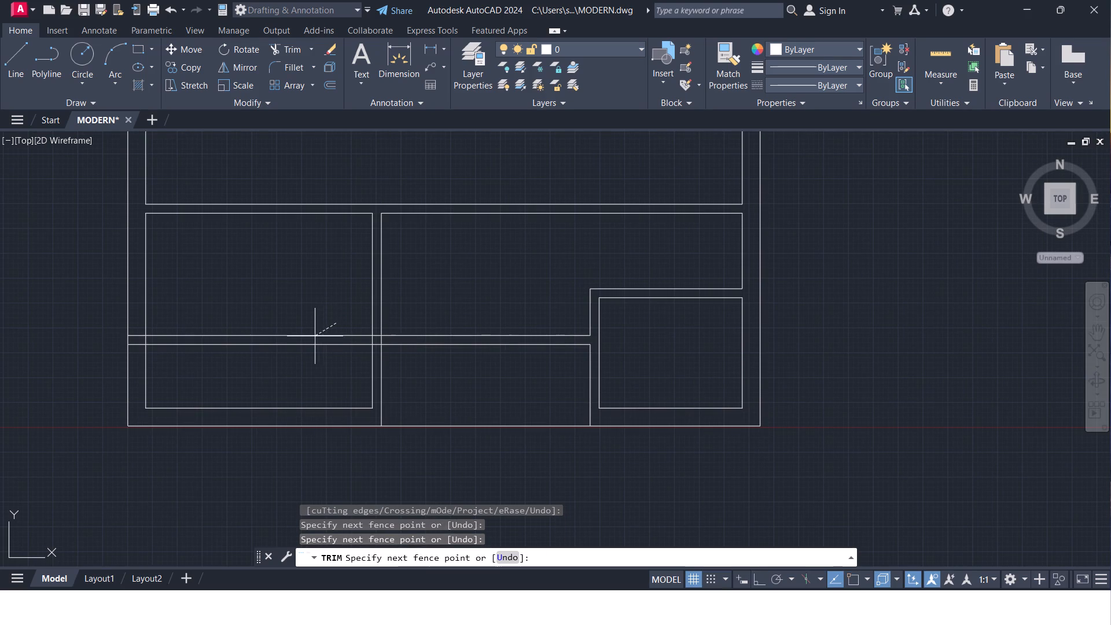
click(289, 361)
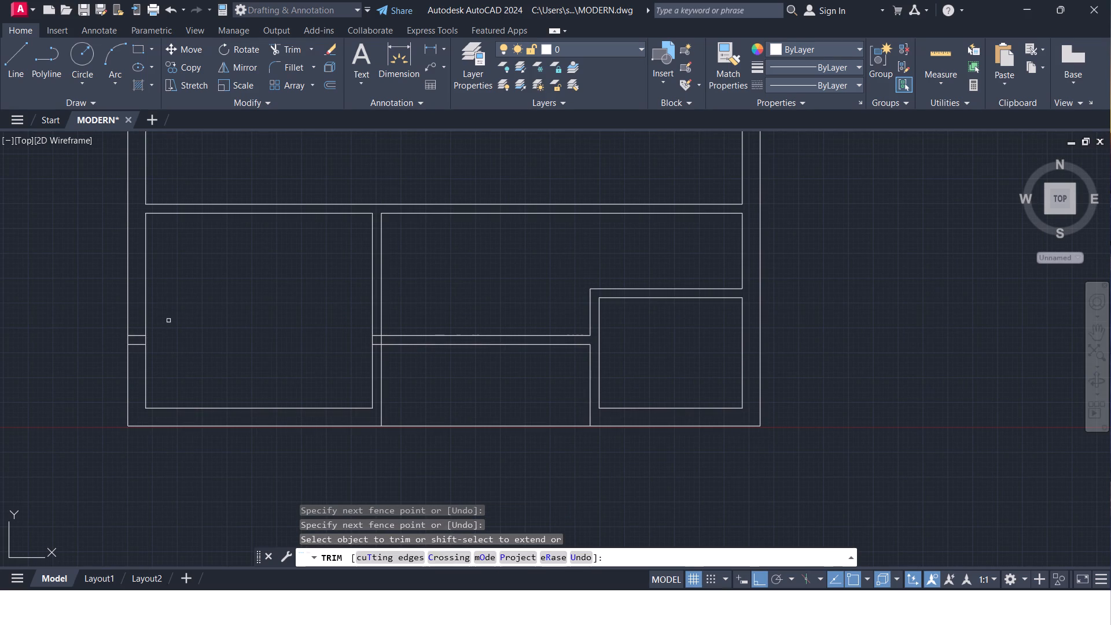
click(139, 324)
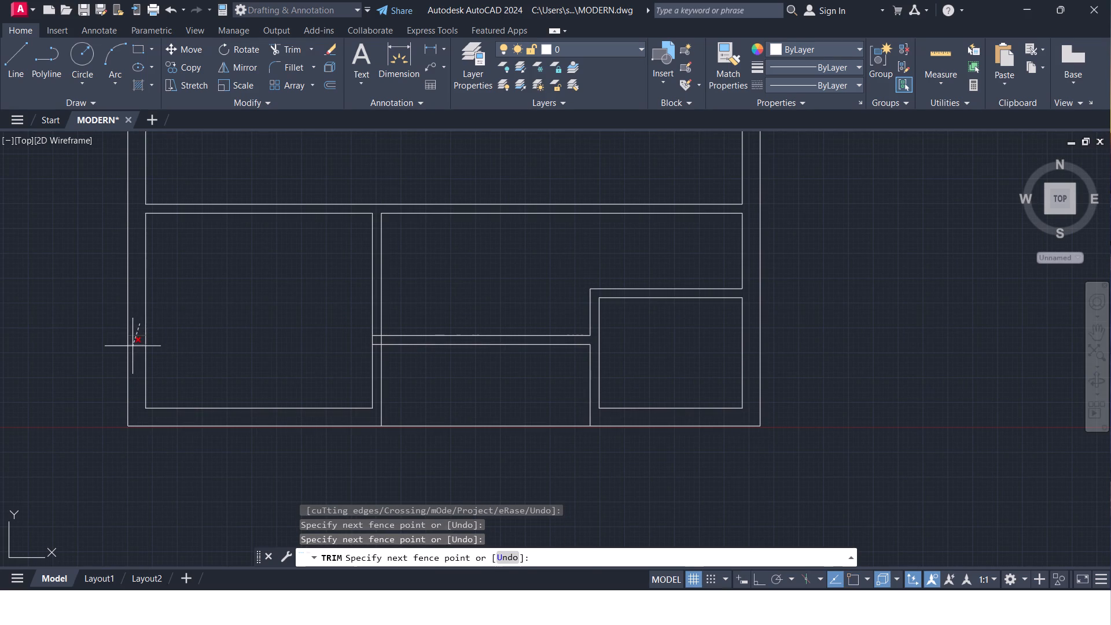
click(133, 348)
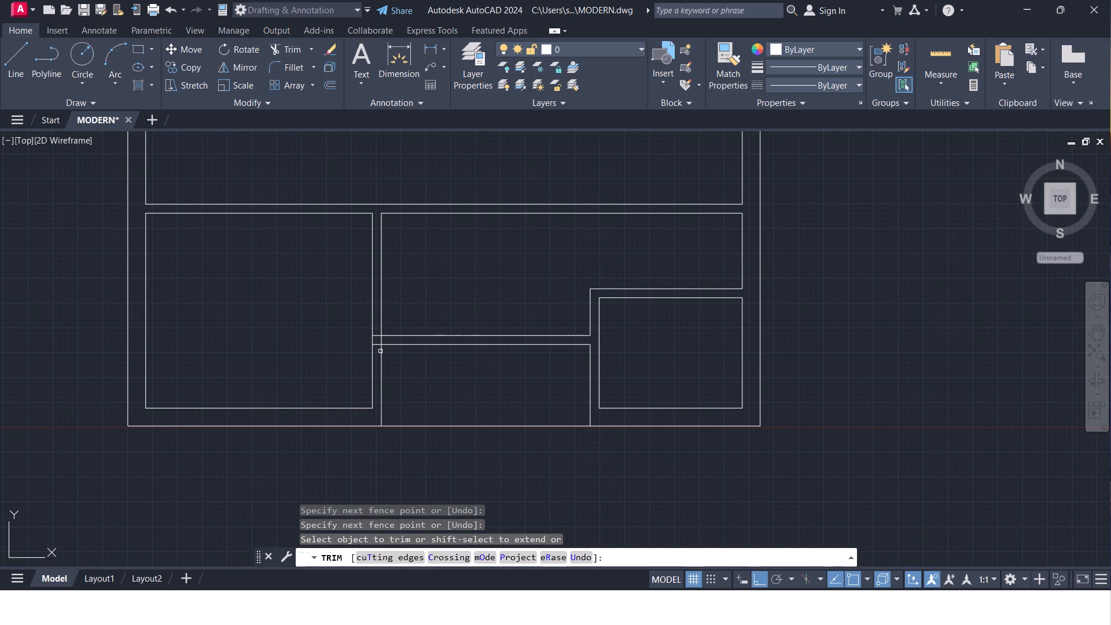
Trim the ends of the new horizontal partition lines lying between the middle vertical partition's two lines.
scroll(383, 351, up, 2)
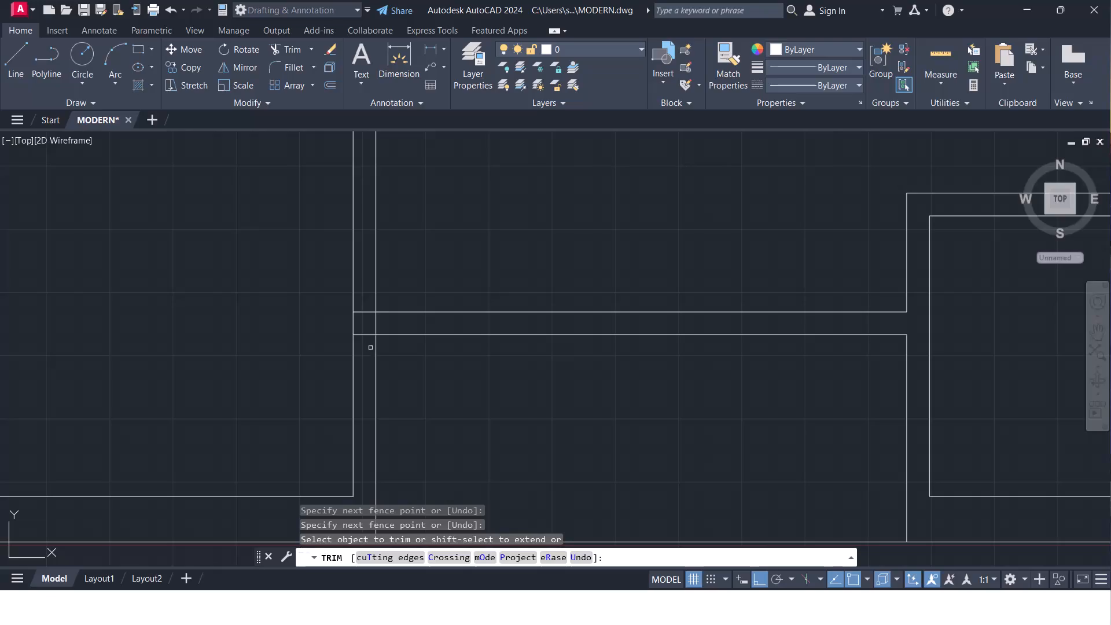
click(369, 343)
click(367, 300)
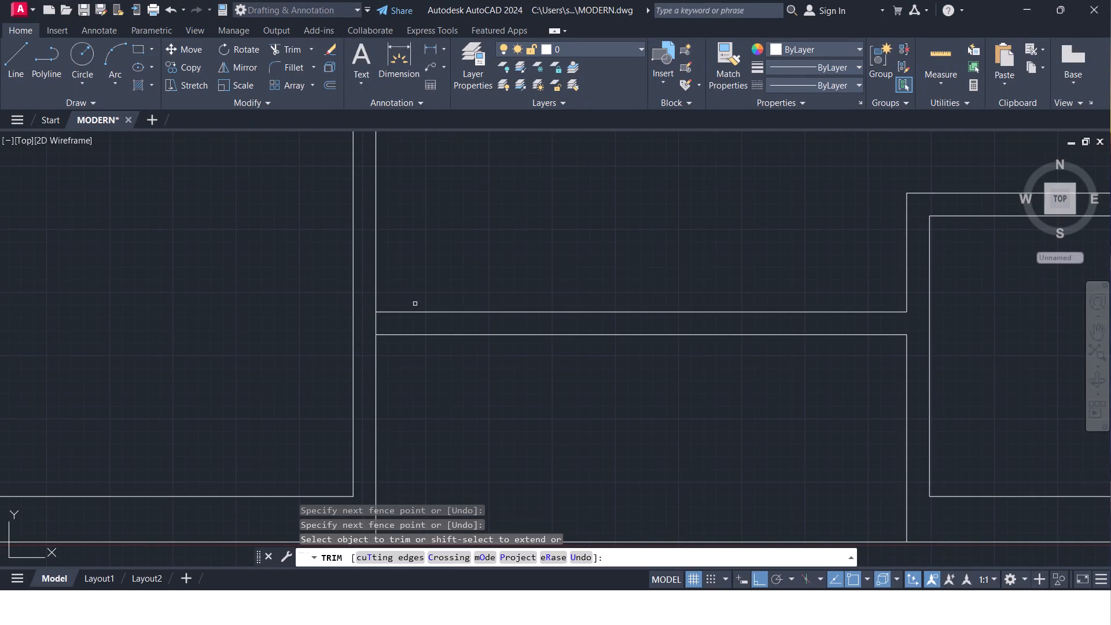
click(415, 303)
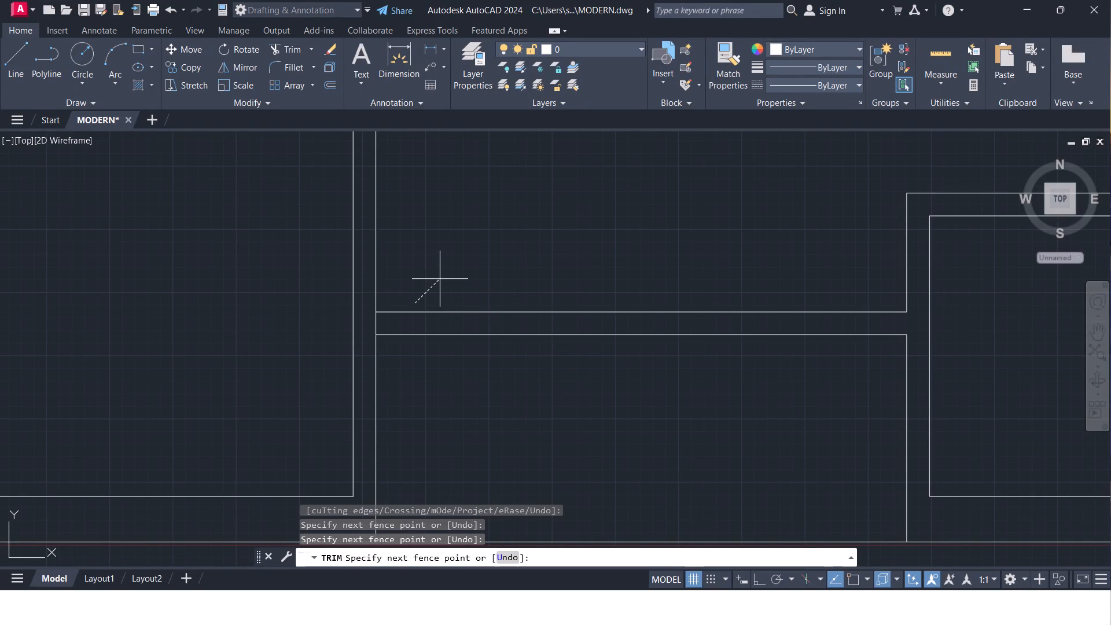
Trim the middle vertical partition's inner line between the new horizontal partition's two lines to open their junction.
click(424, 289)
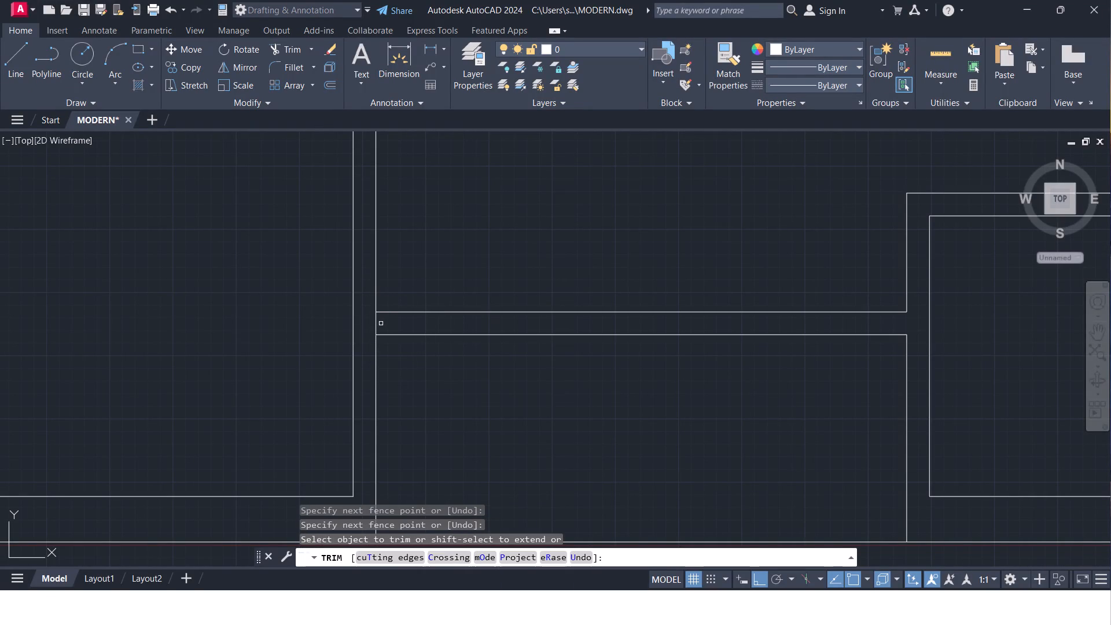
click(376, 321)
scroll(495, 240, down, 1)
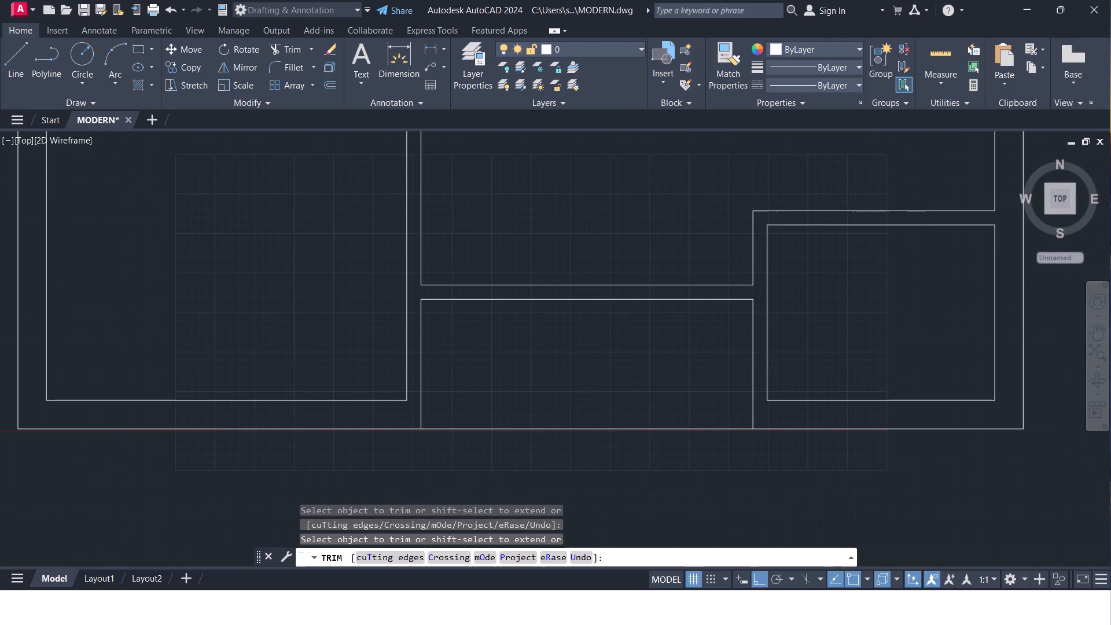
middle_drag(553, 216, 573, 280)
scroll(573, 280, down, 2)
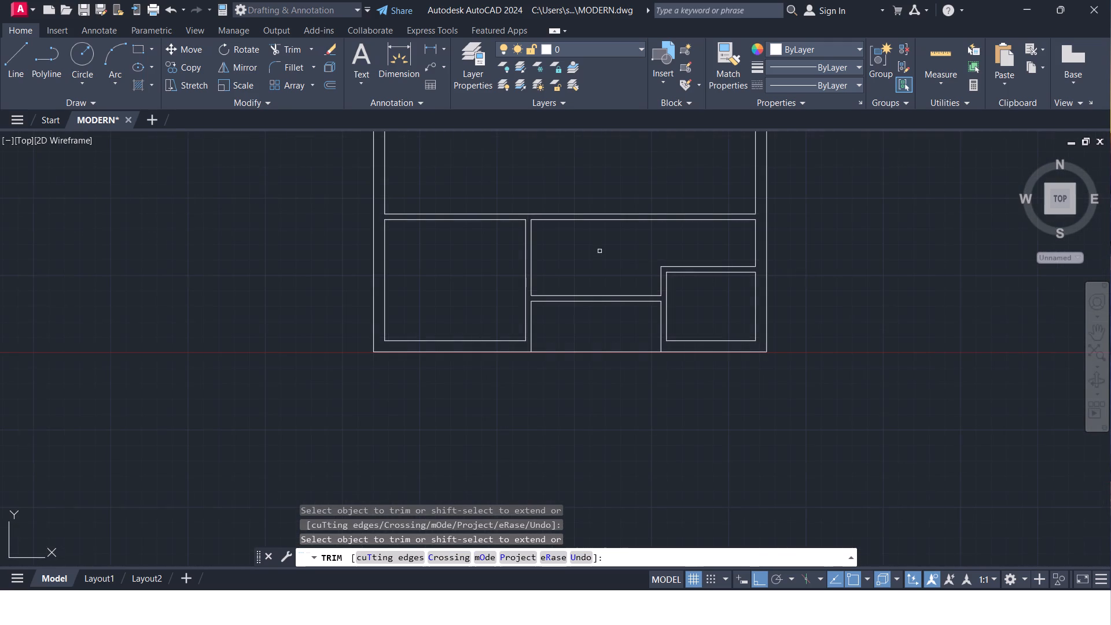
scroll(599, 251, down, 1)
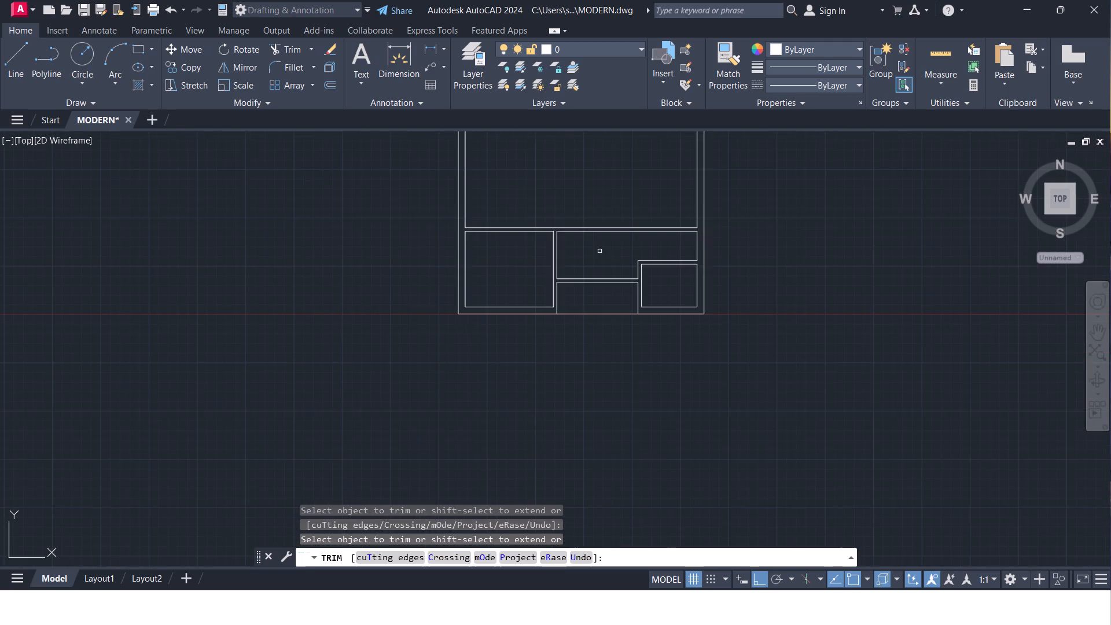
middle_drag(599, 251, 605, 311)
middle_drag(651, 209, 653, 216)
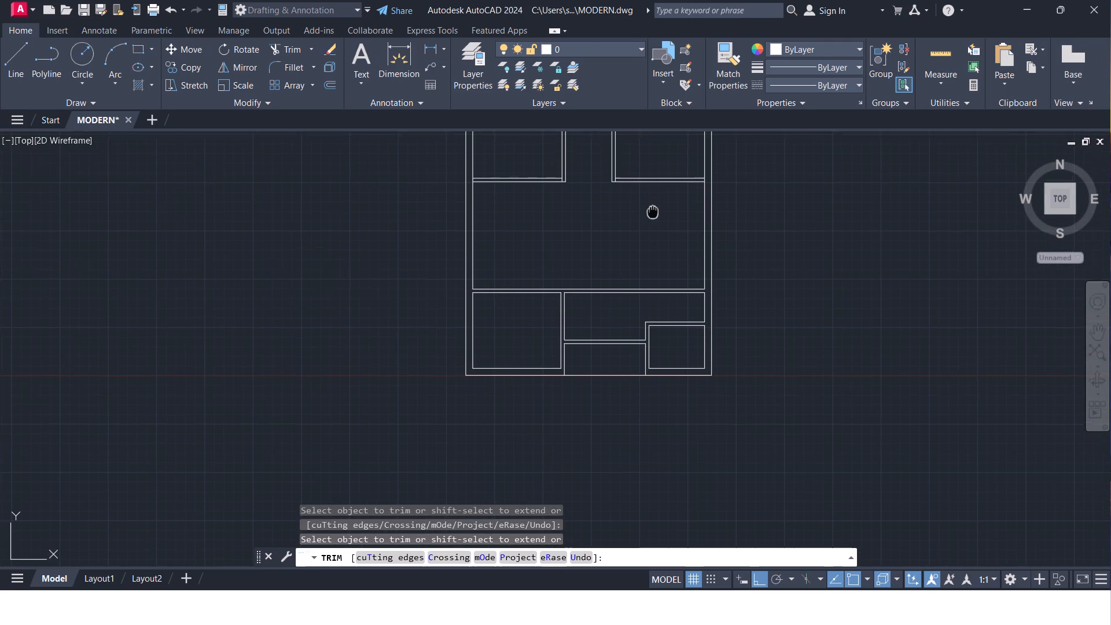
middle_drag(653, 216, 654, 246)
key(Escape)
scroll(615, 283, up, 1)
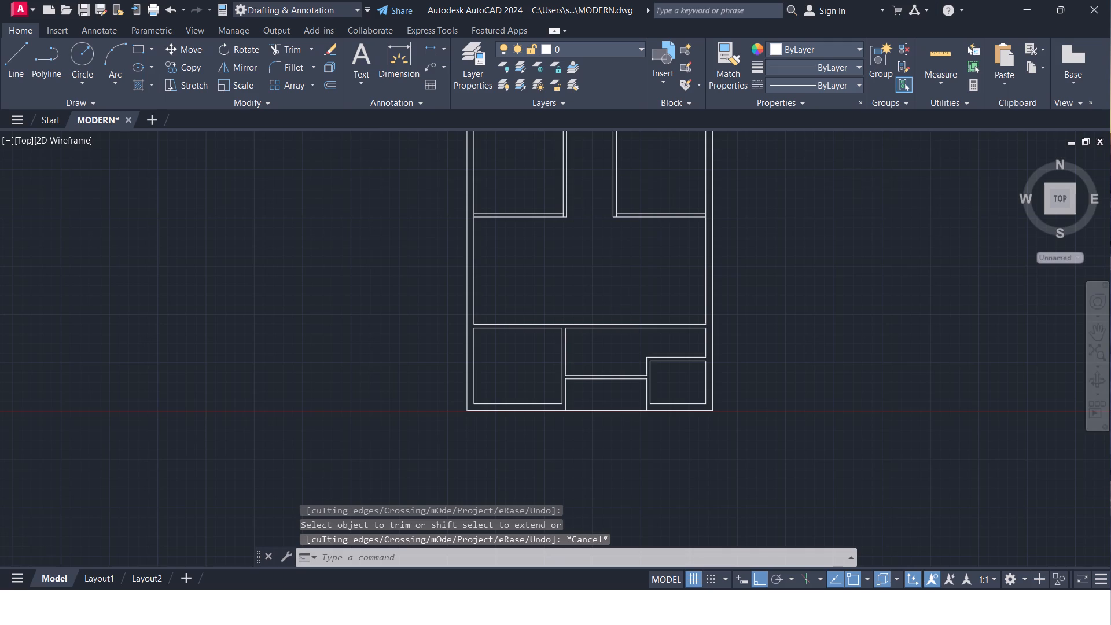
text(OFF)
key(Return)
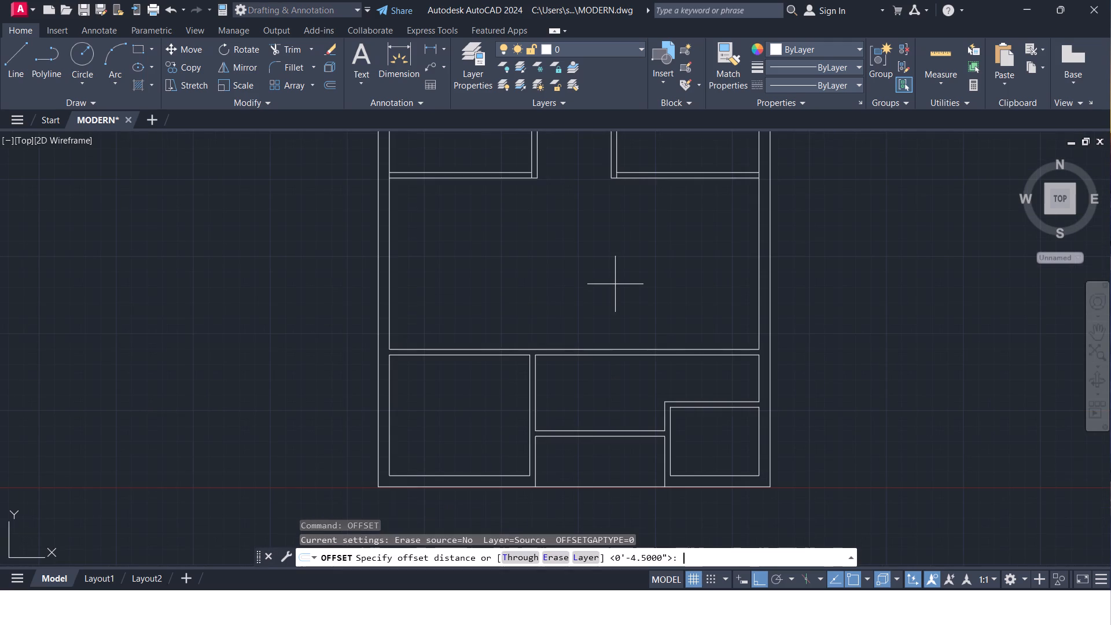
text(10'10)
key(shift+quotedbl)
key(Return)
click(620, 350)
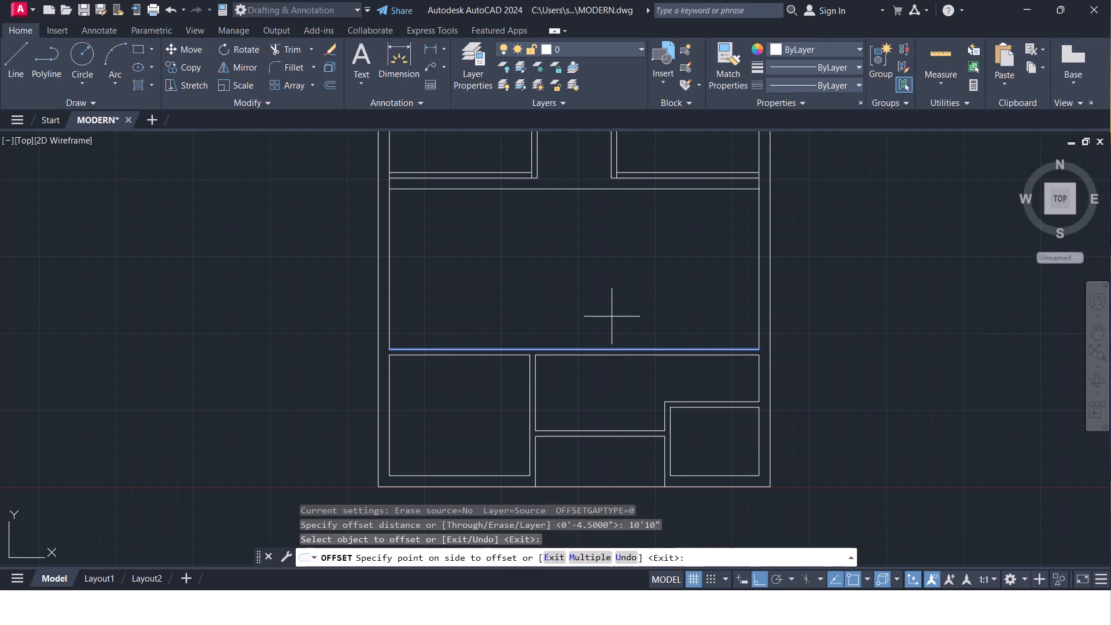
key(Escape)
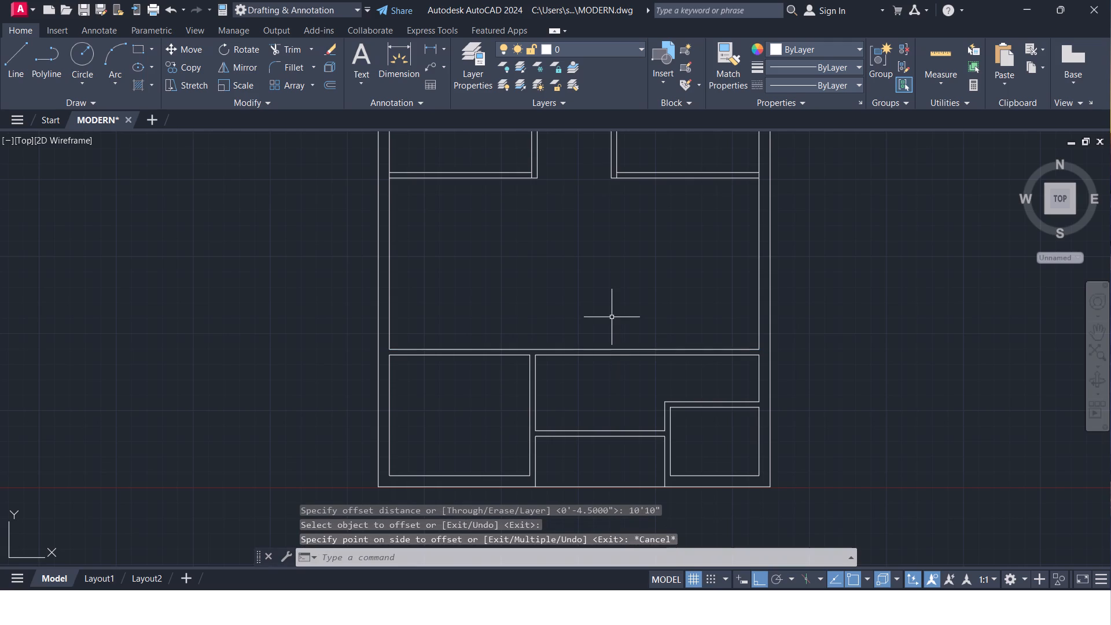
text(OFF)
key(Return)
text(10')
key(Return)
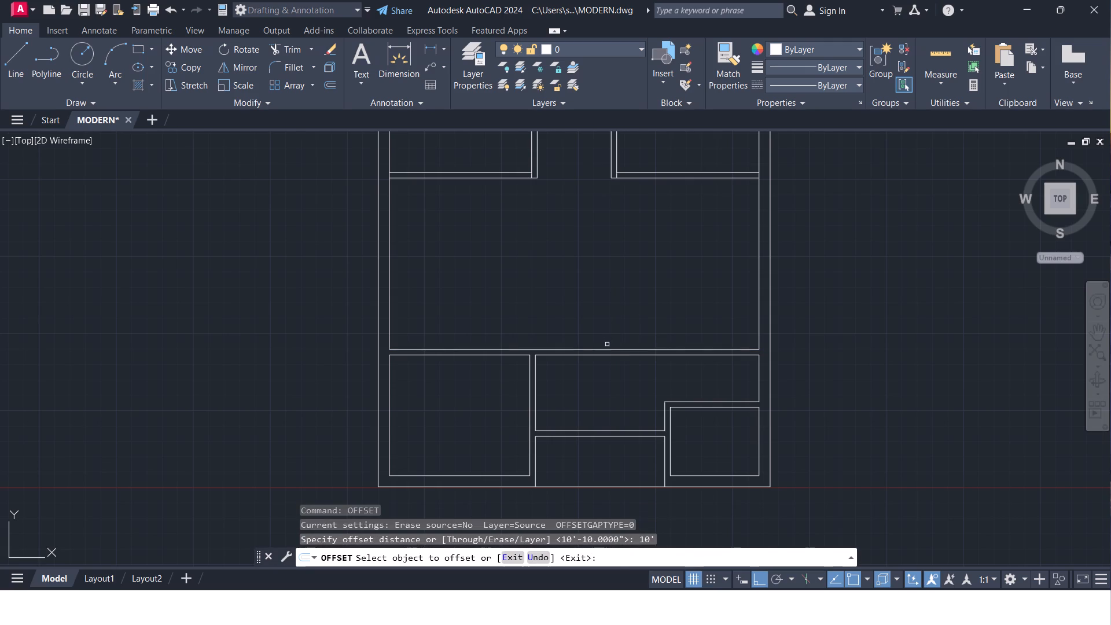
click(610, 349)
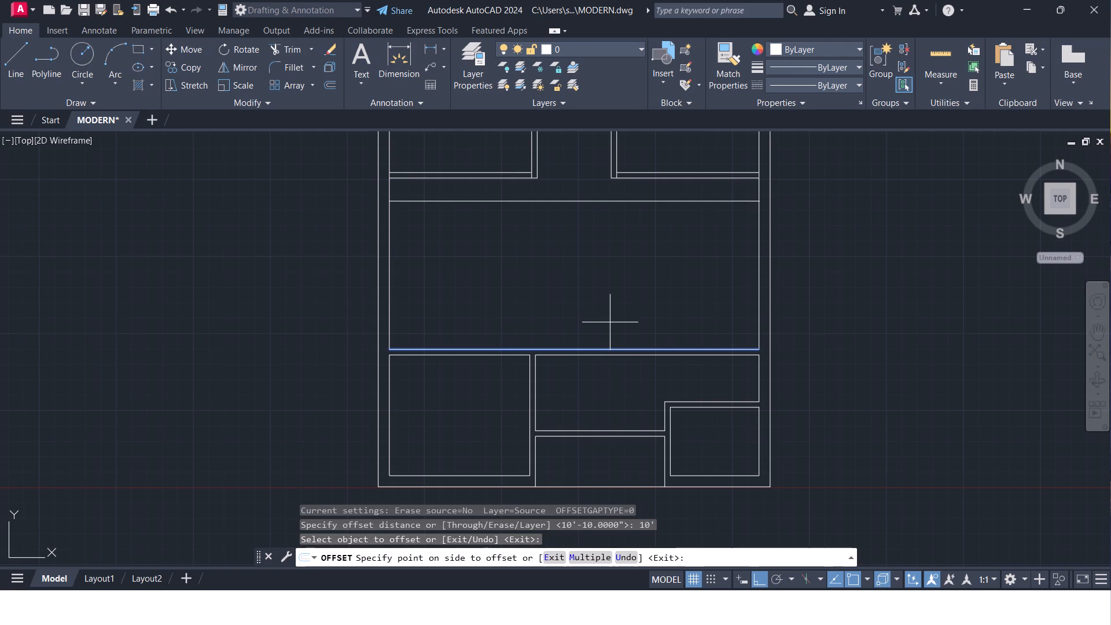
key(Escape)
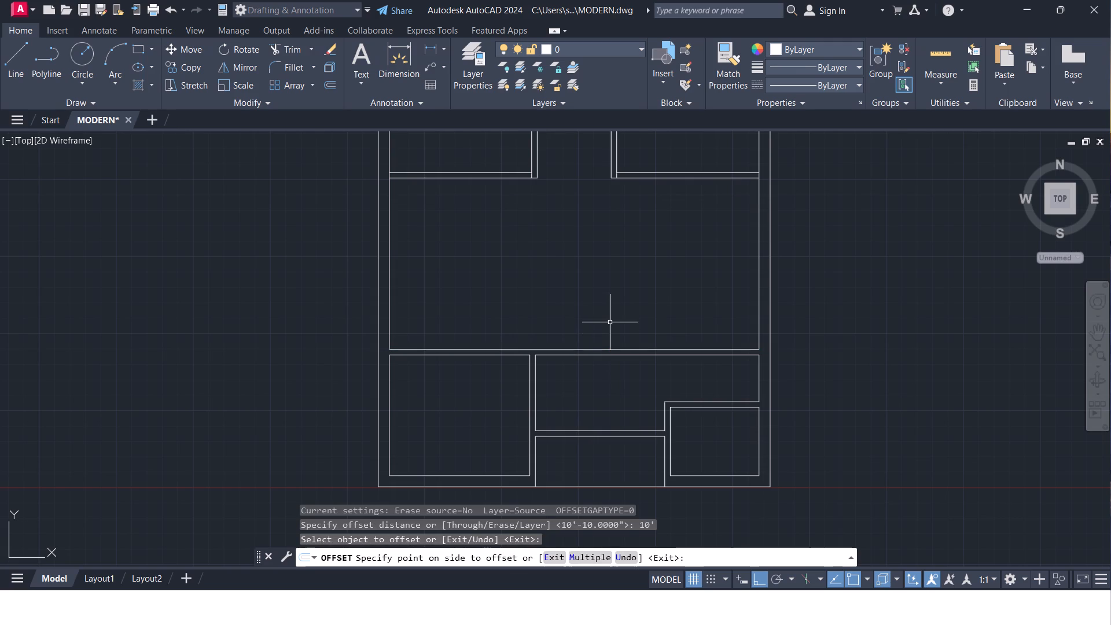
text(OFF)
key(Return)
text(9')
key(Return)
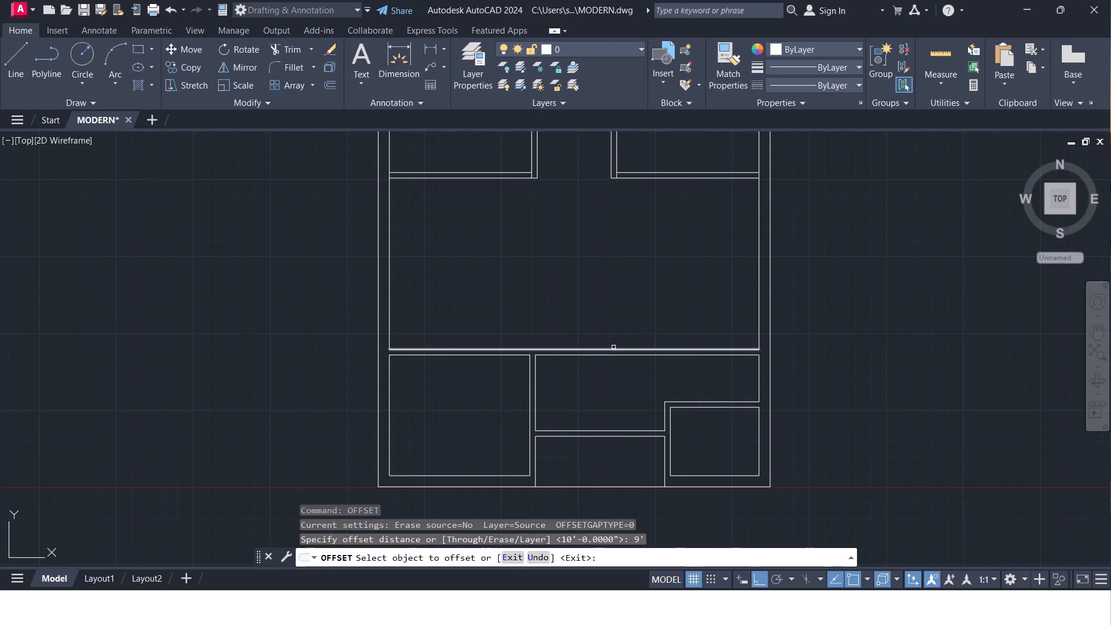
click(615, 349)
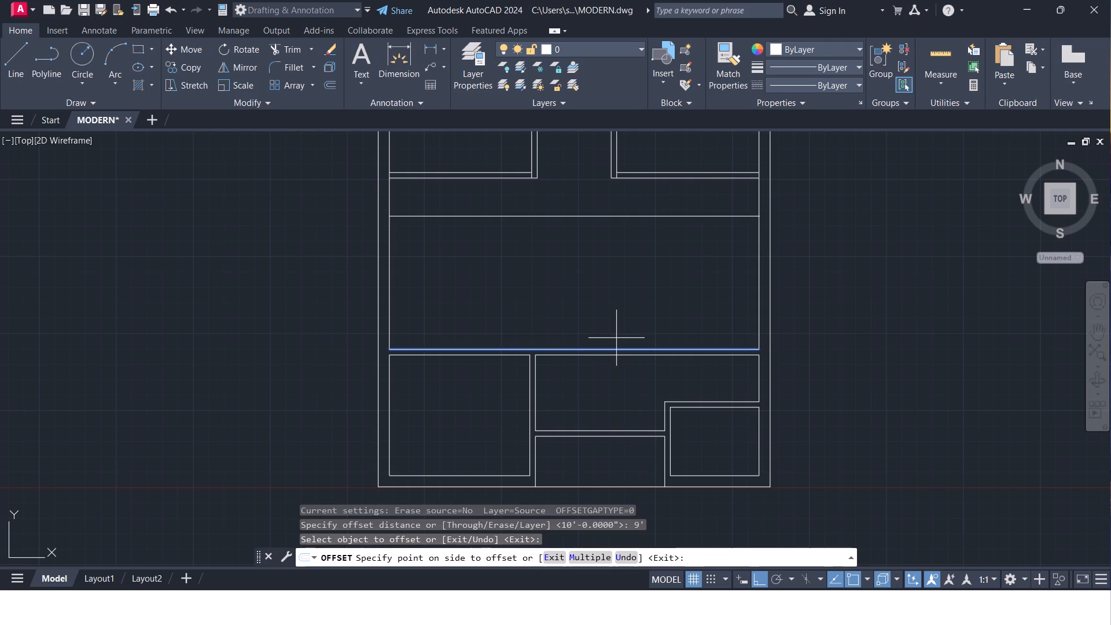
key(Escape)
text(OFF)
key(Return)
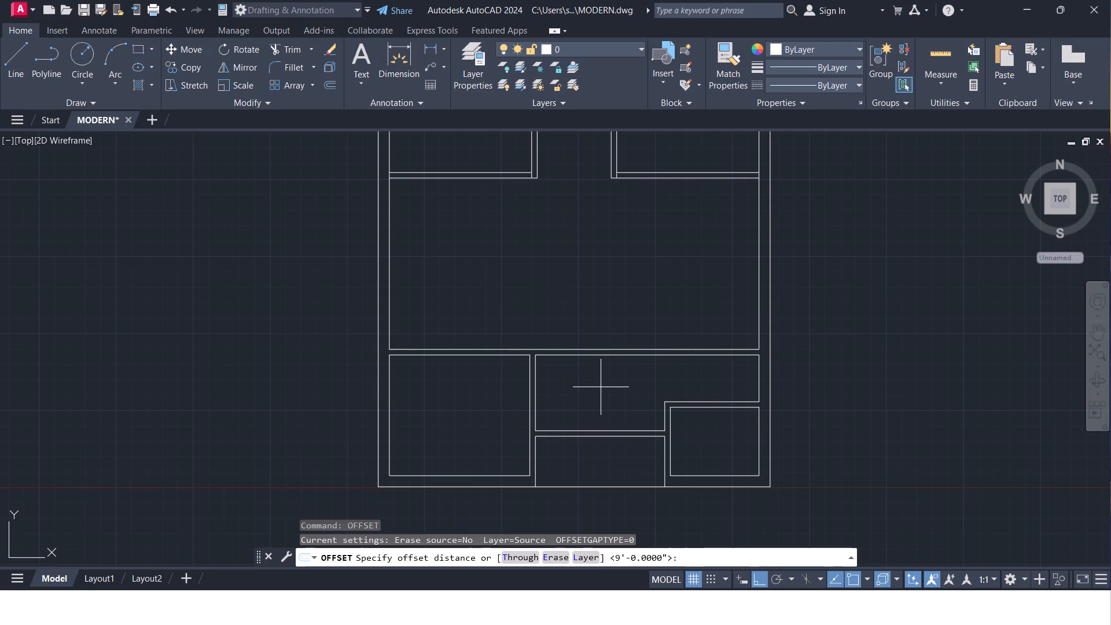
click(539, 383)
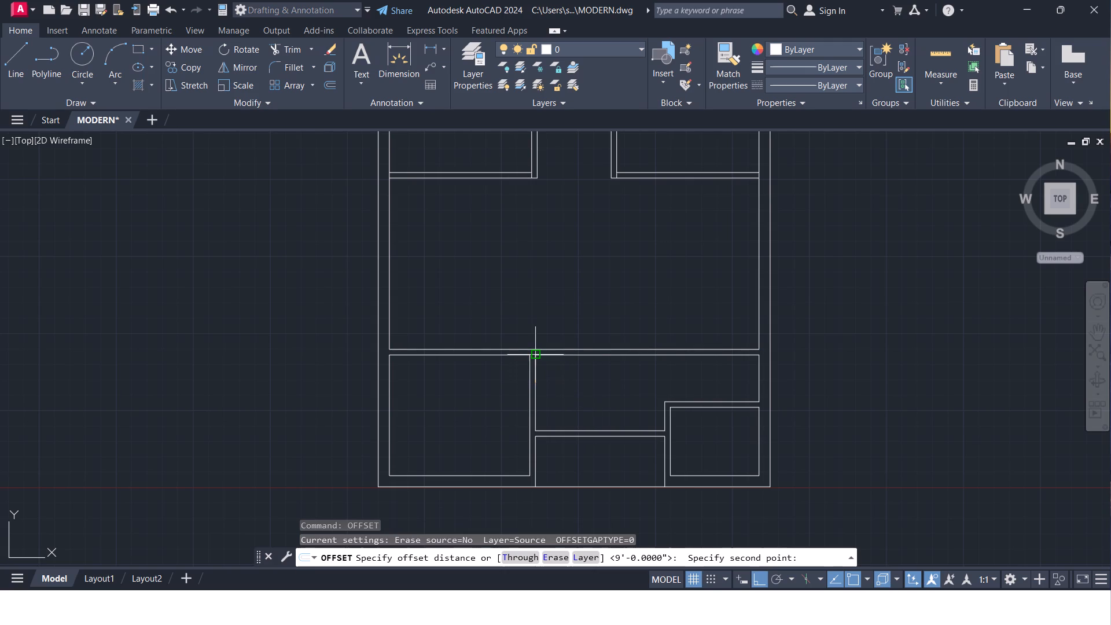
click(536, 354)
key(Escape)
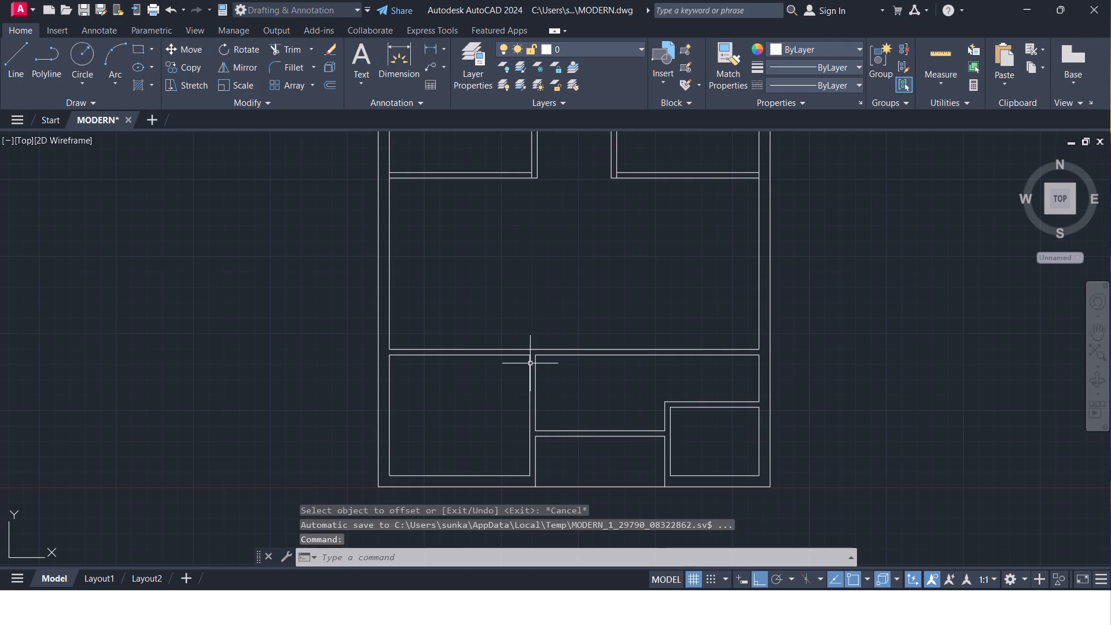
Stretch the upper end of the middle vertical partition's right line up to the long horizontal partition's upper line.
click(535, 362)
click(539, 357)
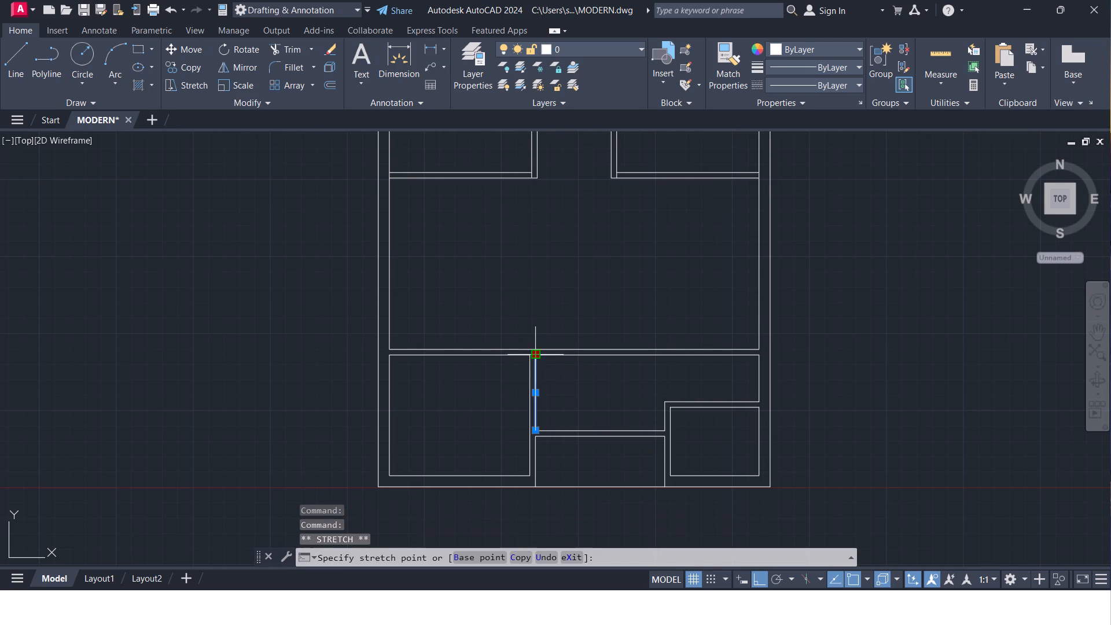
click(534, 348)
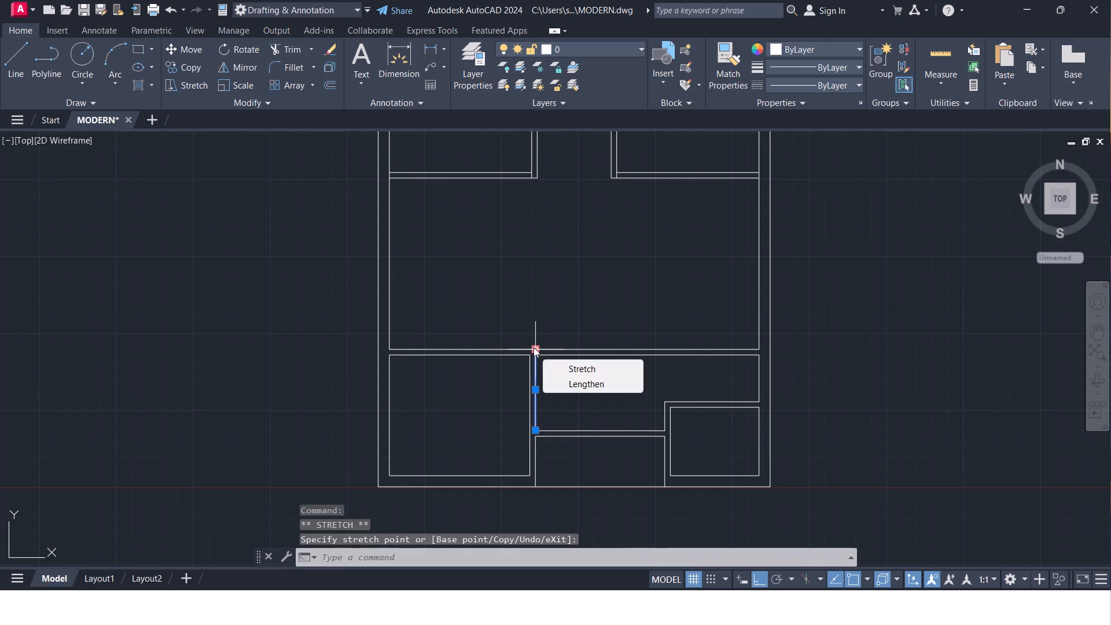
key(Escape)
key(Escape)
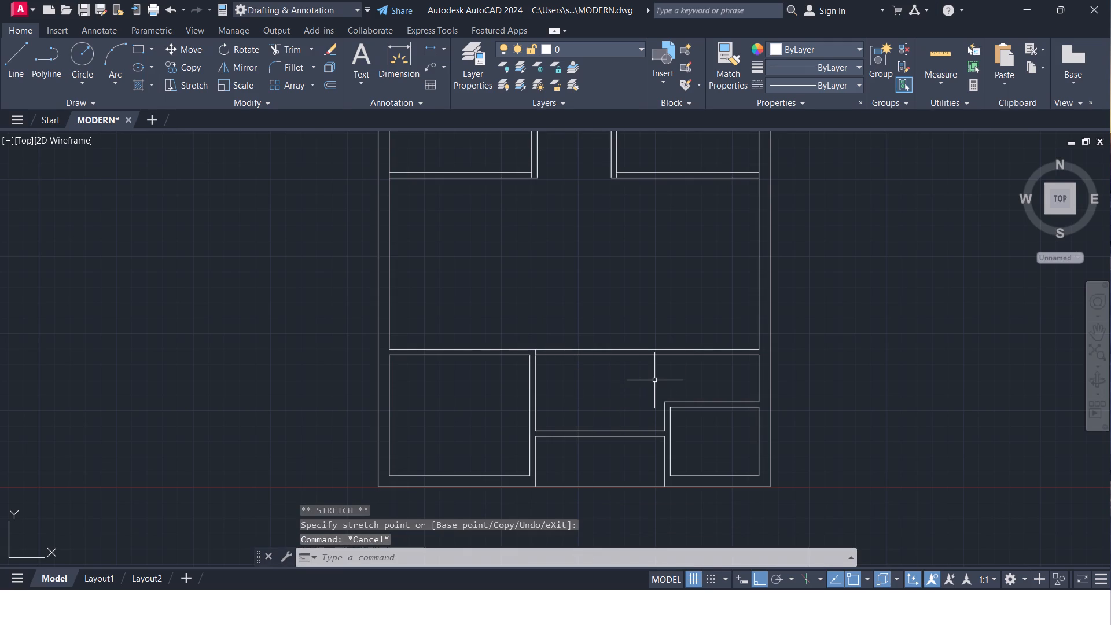
Trim both lines of the long horizontal partition between the middle vertical partition and the right outer wall.
text(TR)
key(Return)
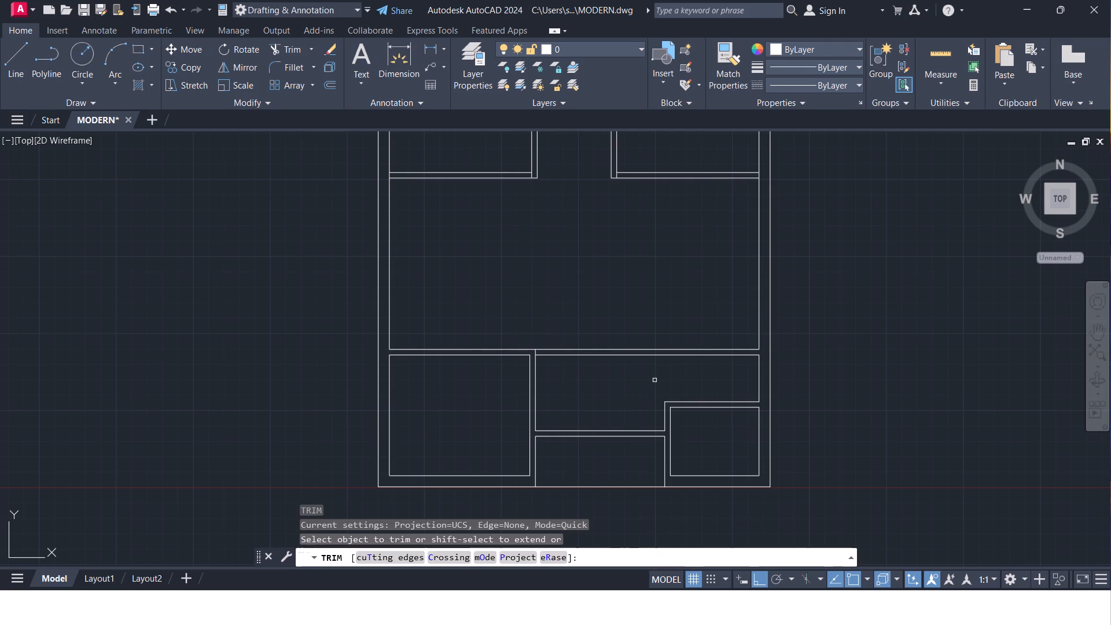
click(654, 380)
click(648, 325)
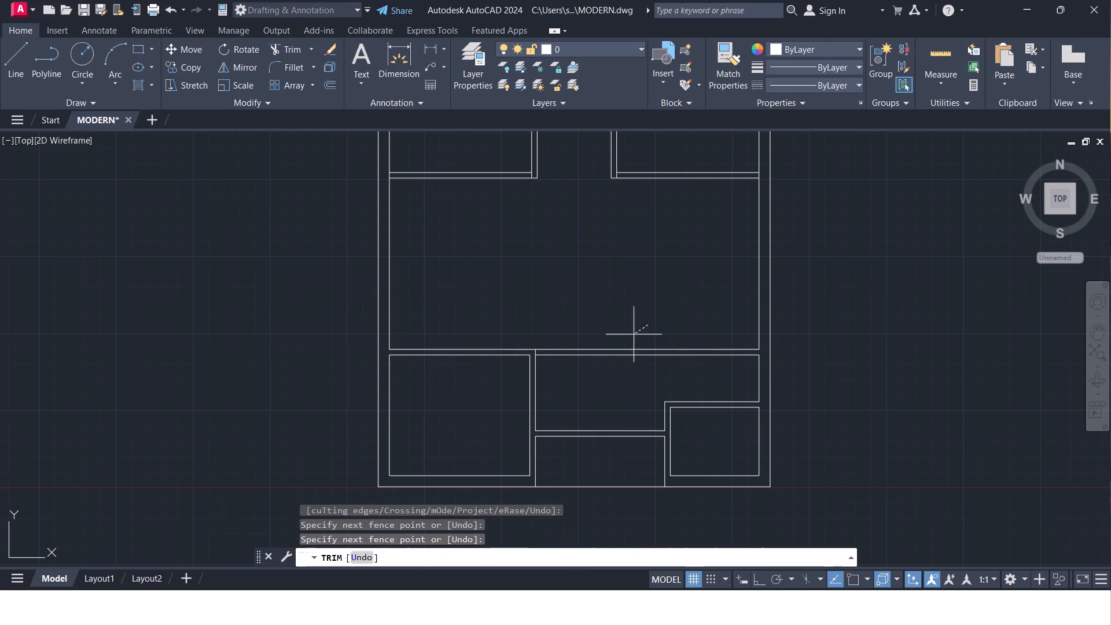
click(605, 373)
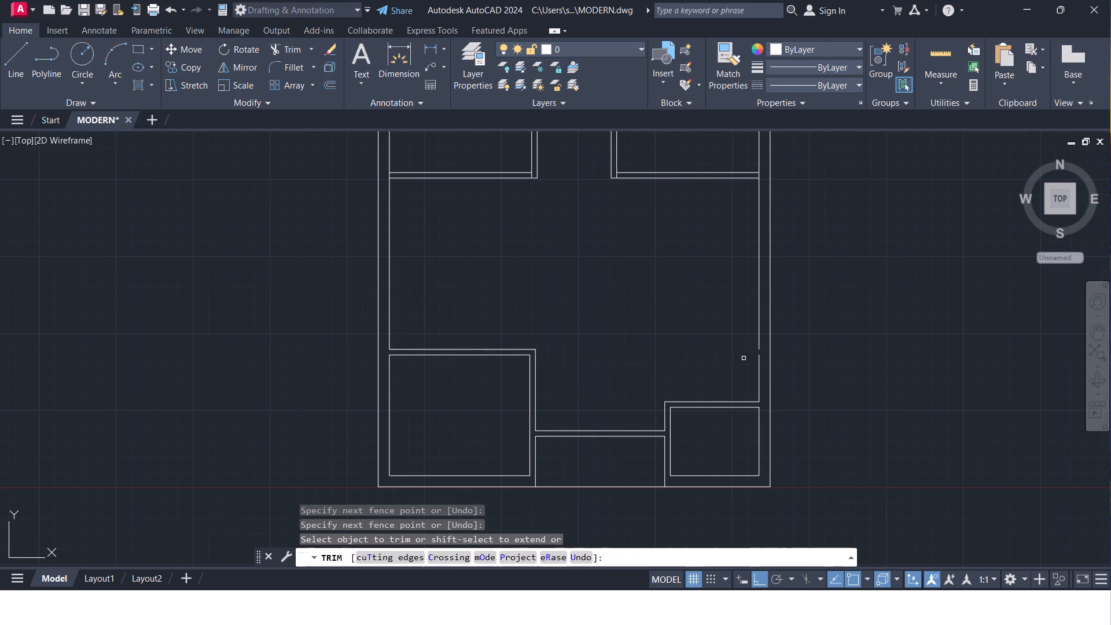
scroll(748, 357, up, 1)
key(Escape)
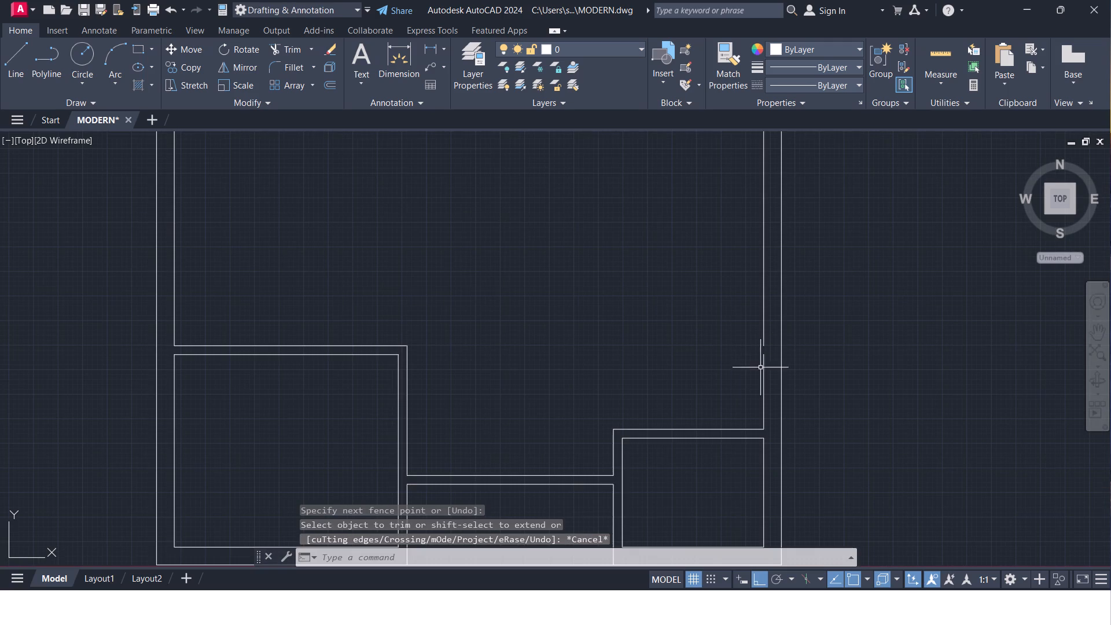
Stretch the right outer wall's lower inner line segment up to meet the upper segment, closing the gap.
click(766, 366)
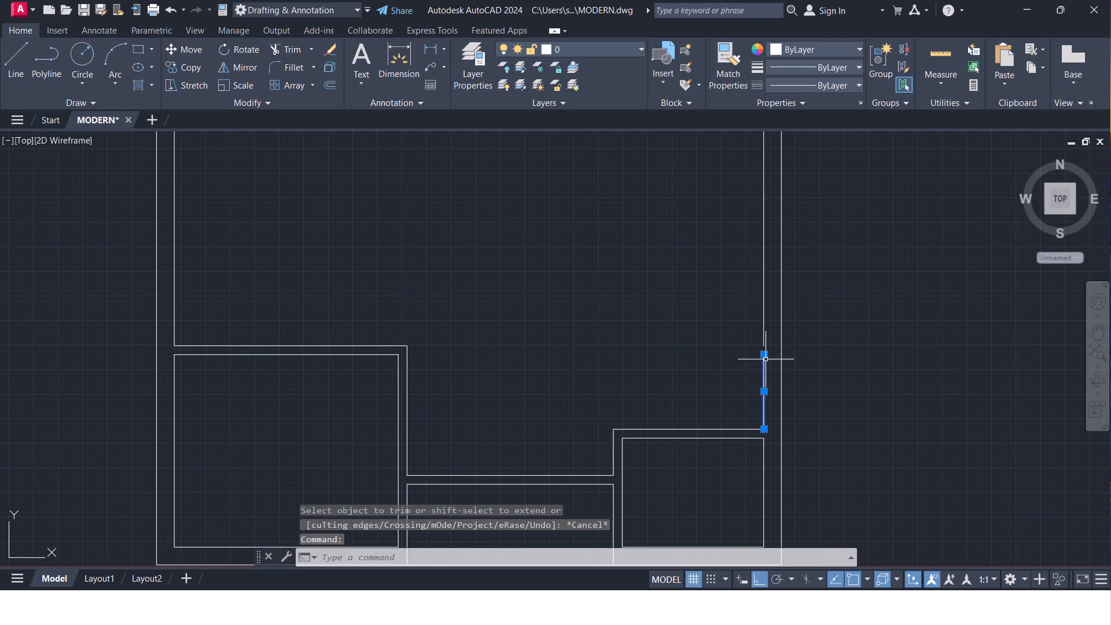
click(766, 355)
click(764, 346)
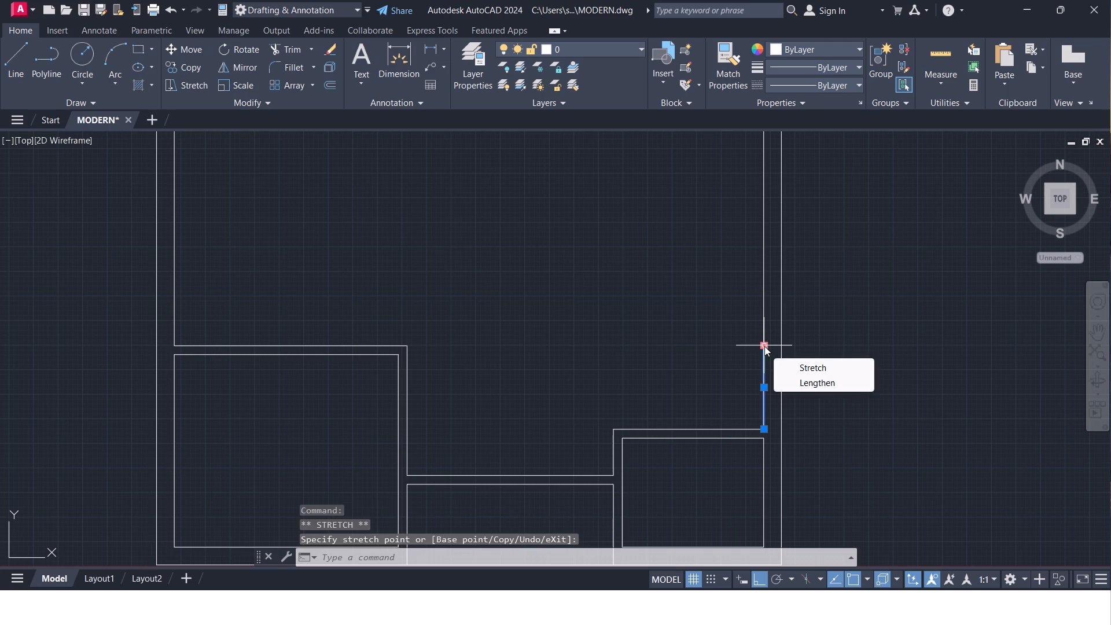
key(Escape)
scroll(724, 374, down, 1)
key(Escape)
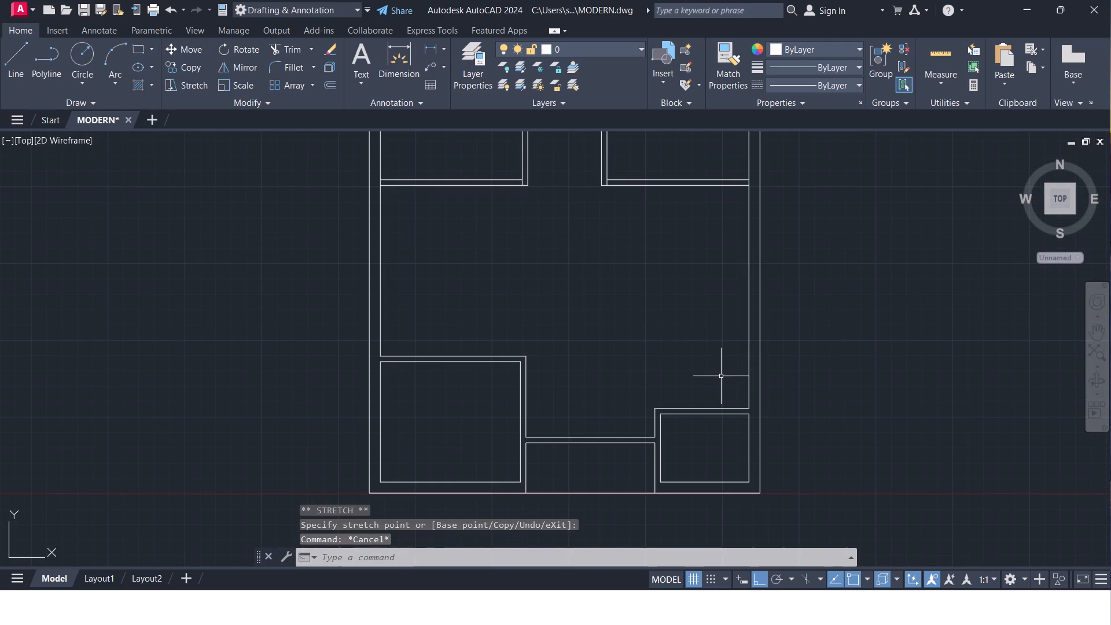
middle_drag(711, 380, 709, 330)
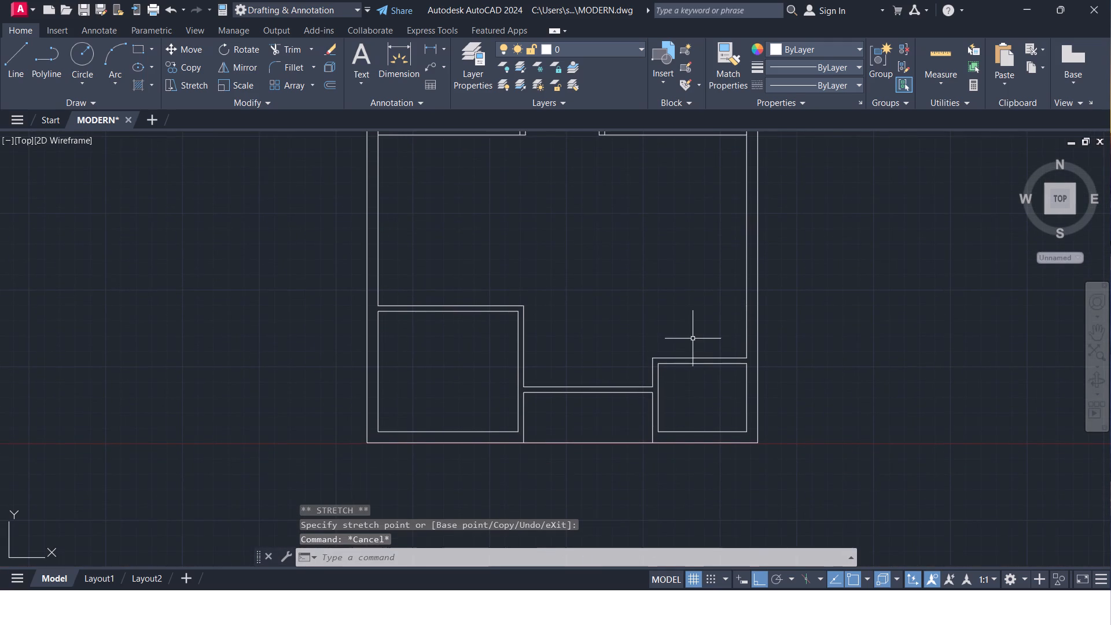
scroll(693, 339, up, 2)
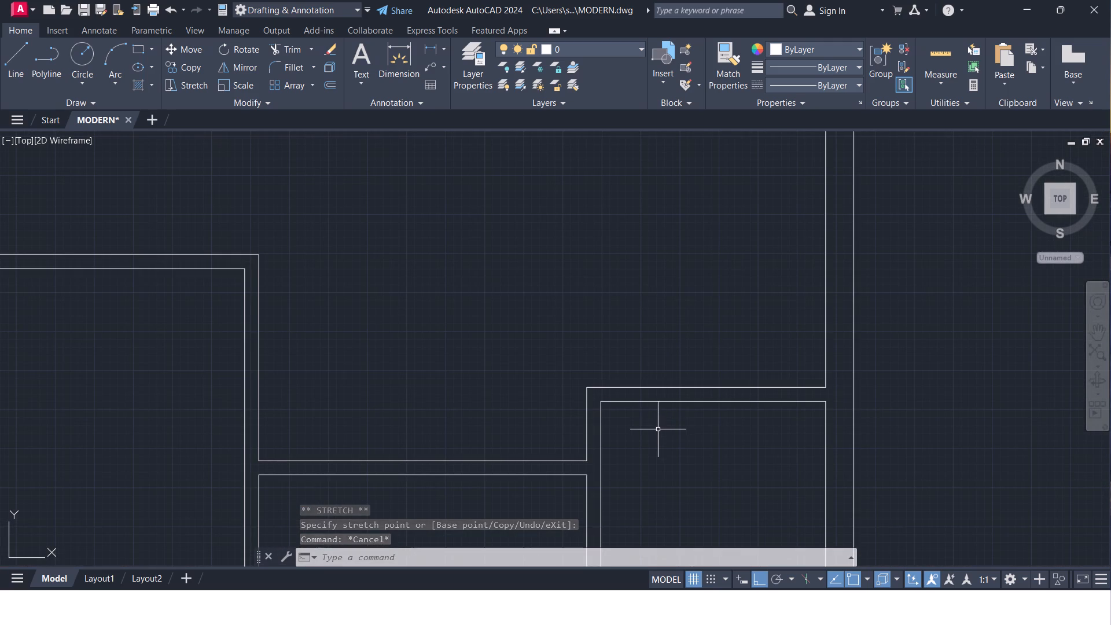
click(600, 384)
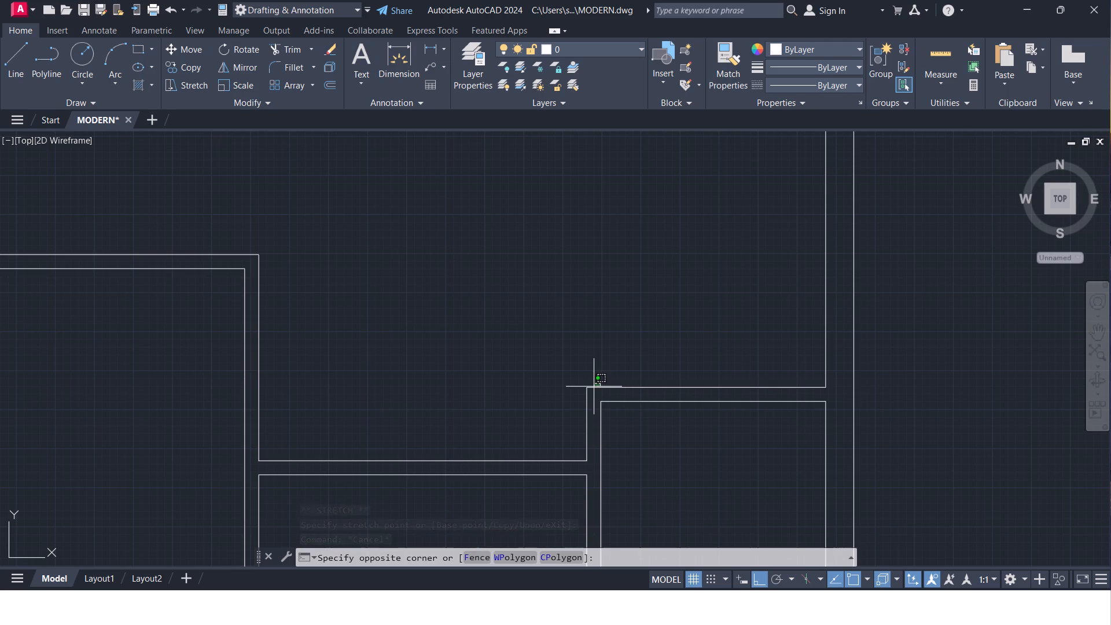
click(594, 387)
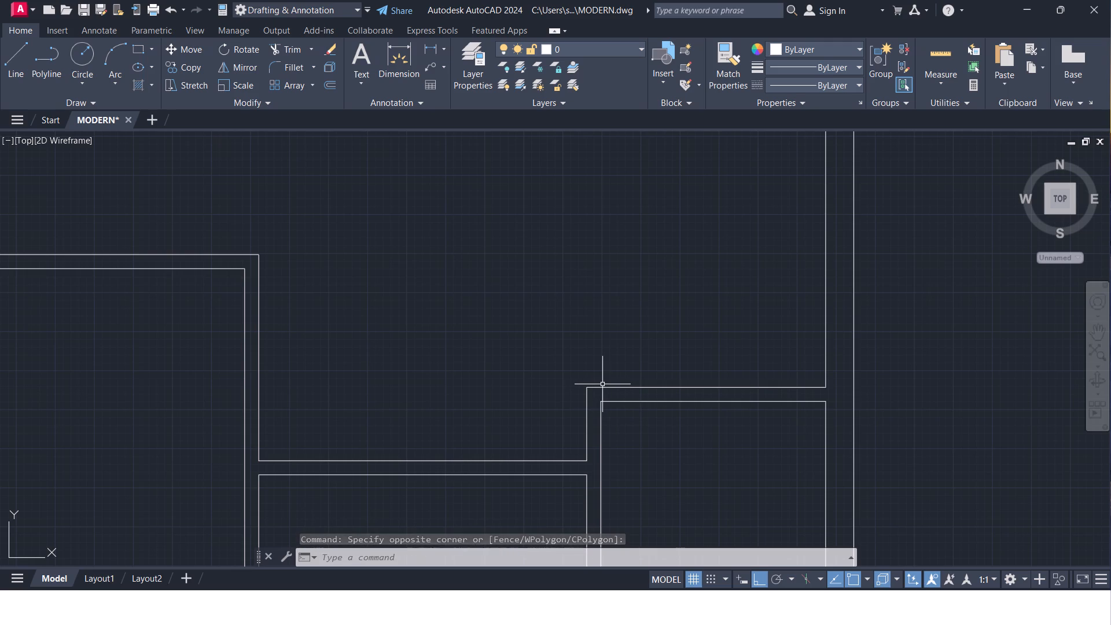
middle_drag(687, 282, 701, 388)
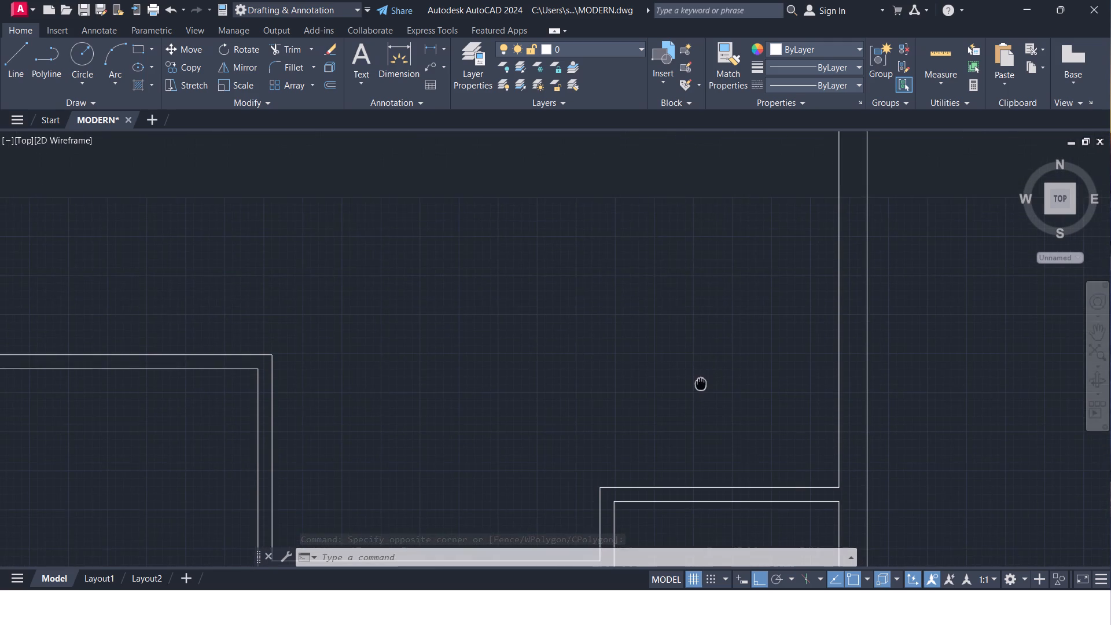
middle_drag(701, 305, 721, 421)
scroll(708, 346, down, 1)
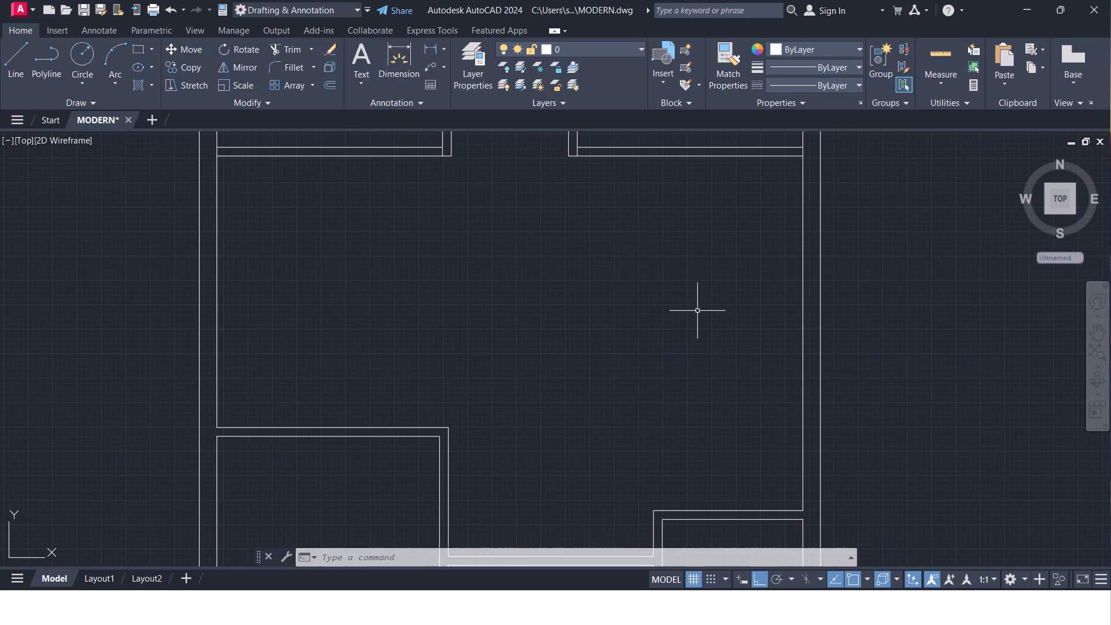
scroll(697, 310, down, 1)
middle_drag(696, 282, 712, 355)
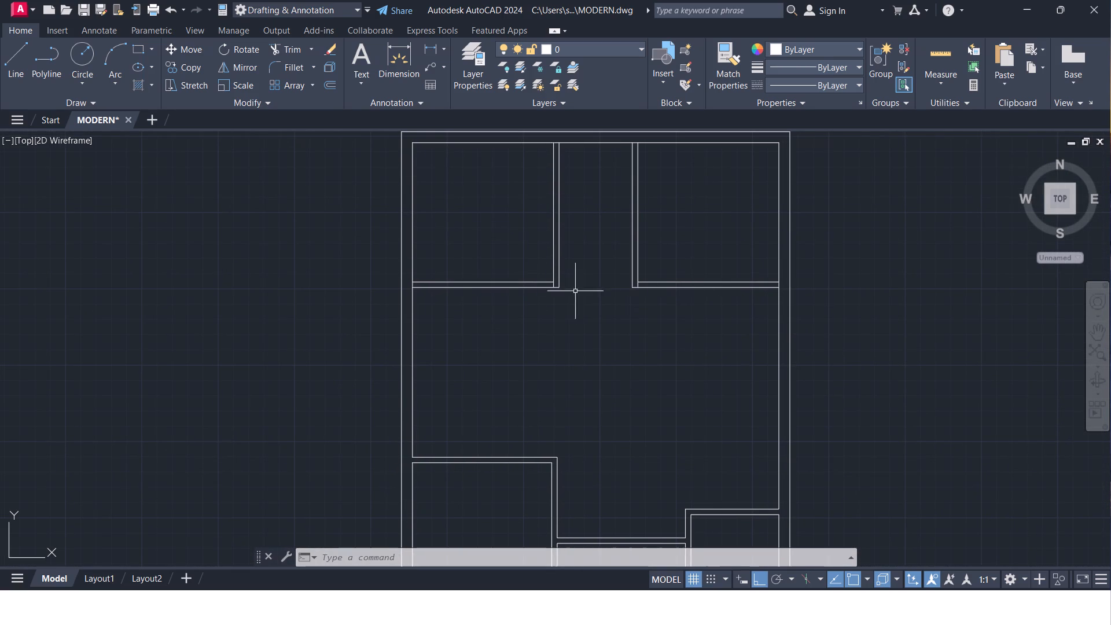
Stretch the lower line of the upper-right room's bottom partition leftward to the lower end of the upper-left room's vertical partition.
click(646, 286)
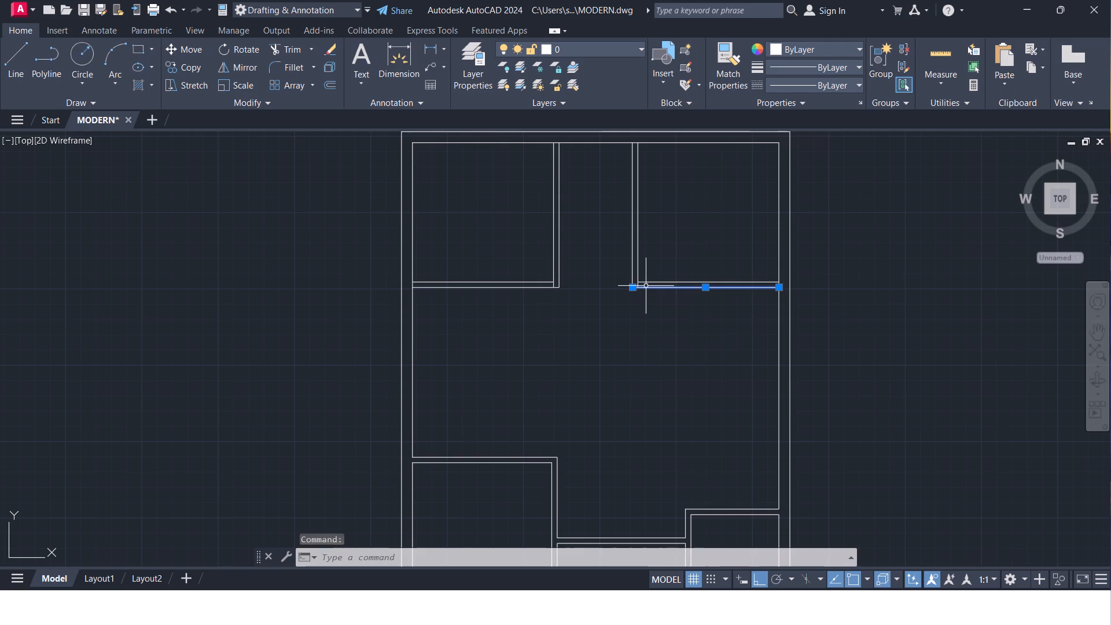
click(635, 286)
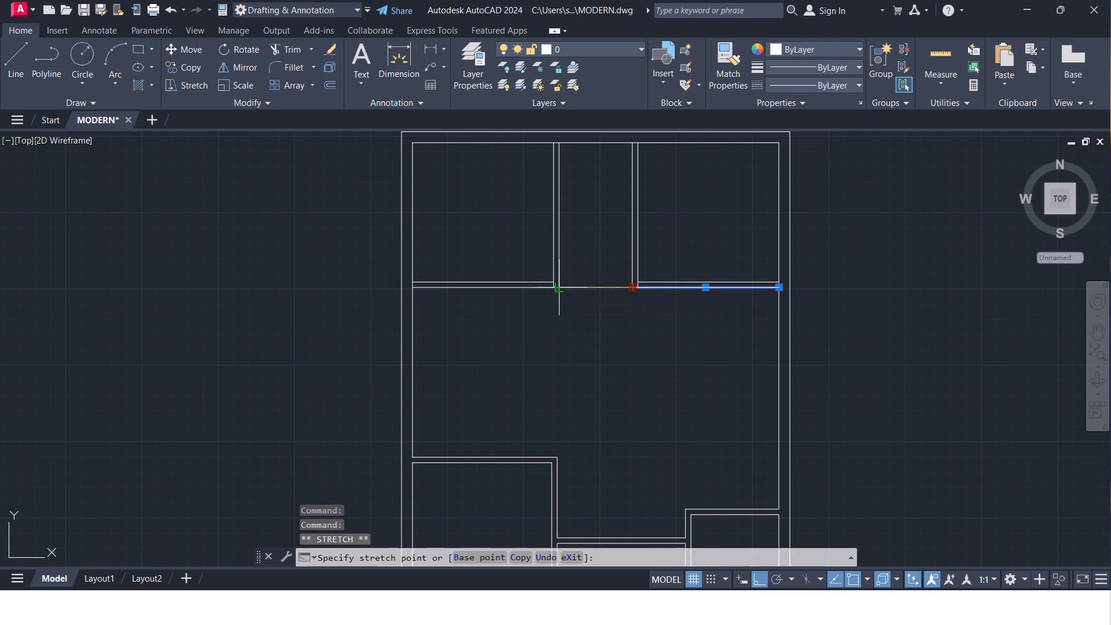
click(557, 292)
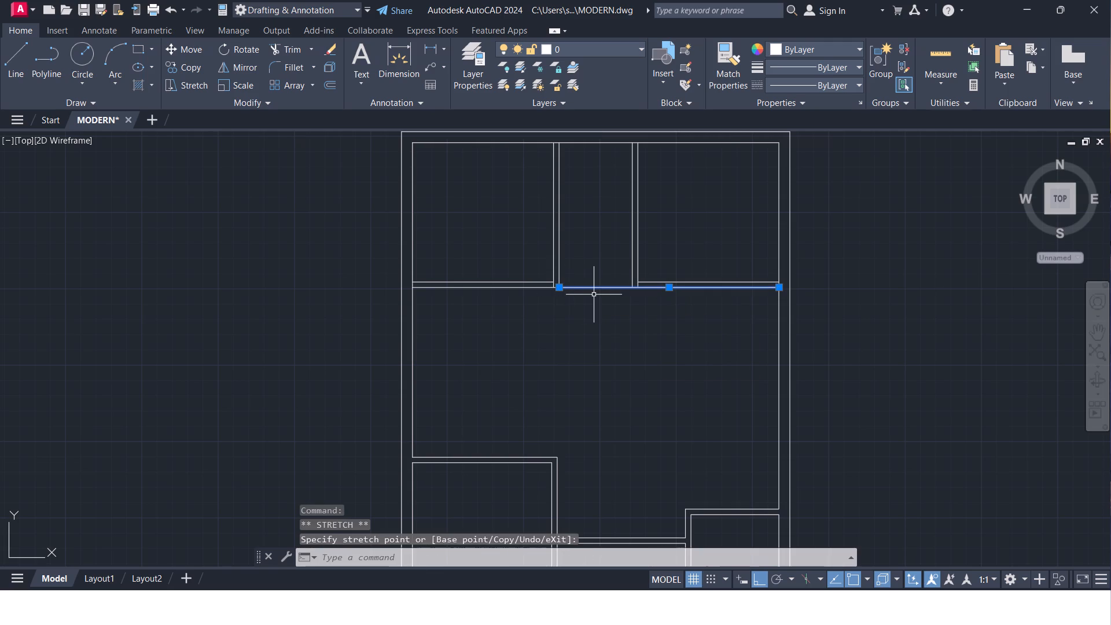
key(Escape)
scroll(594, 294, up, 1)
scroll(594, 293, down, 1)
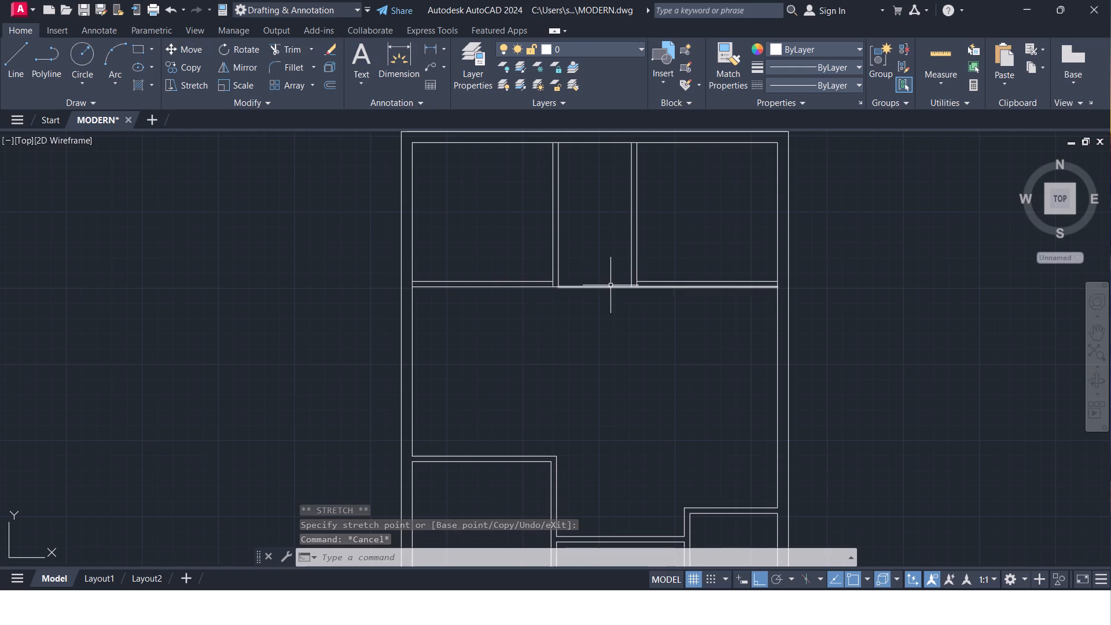
Delete both horizontal lines of the upper-right room's bottom partition.
click(606, 287)
key(Delete)
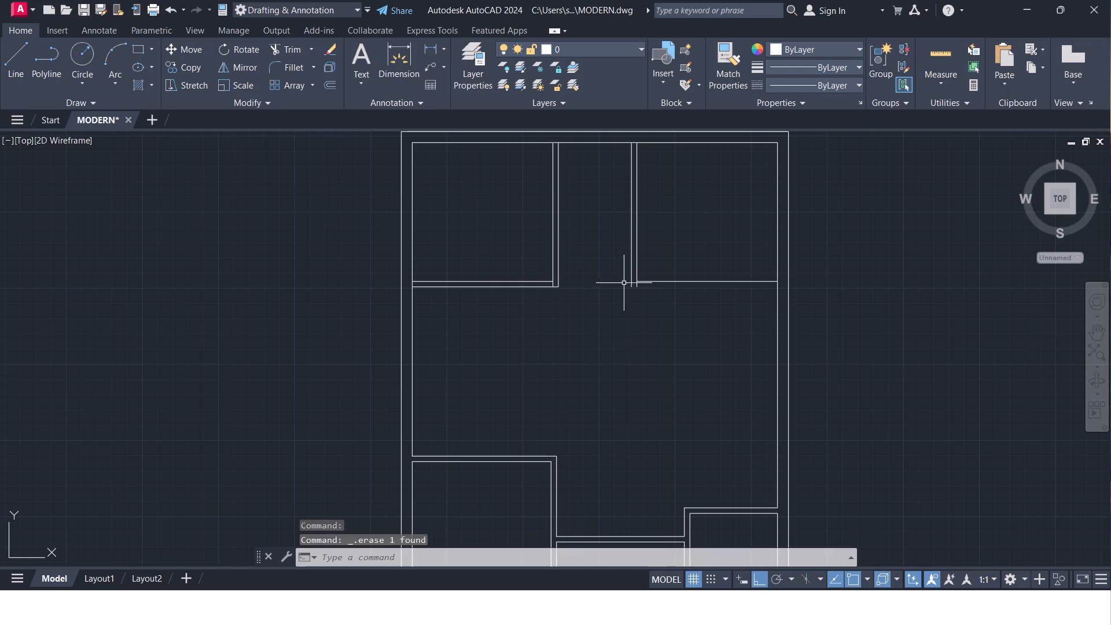
click(653, 275)
click(649, 295)
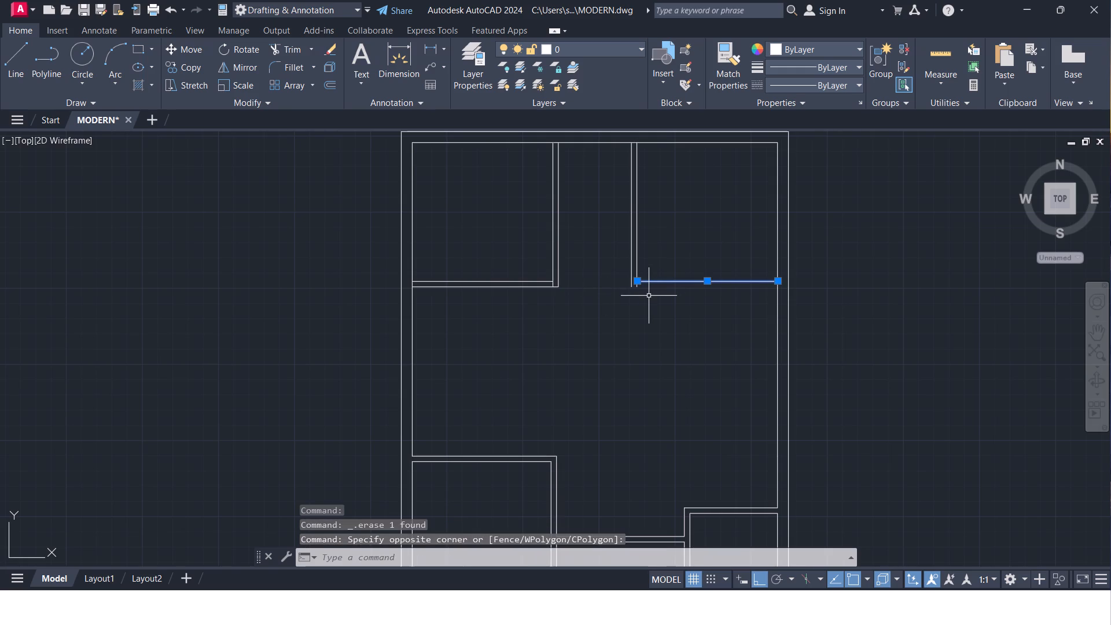
key(Delete)
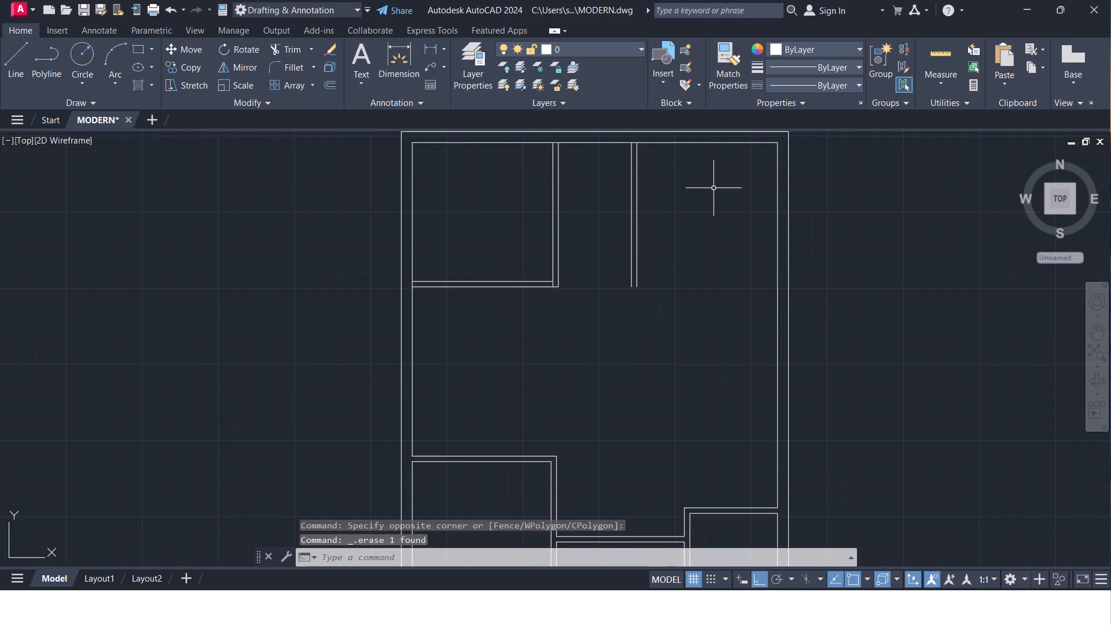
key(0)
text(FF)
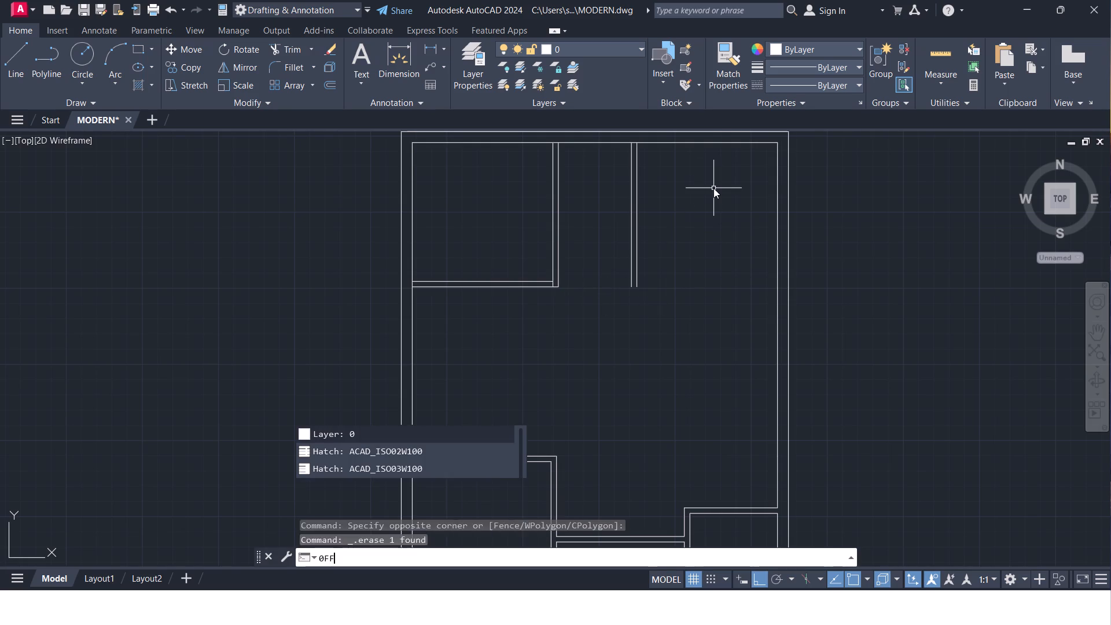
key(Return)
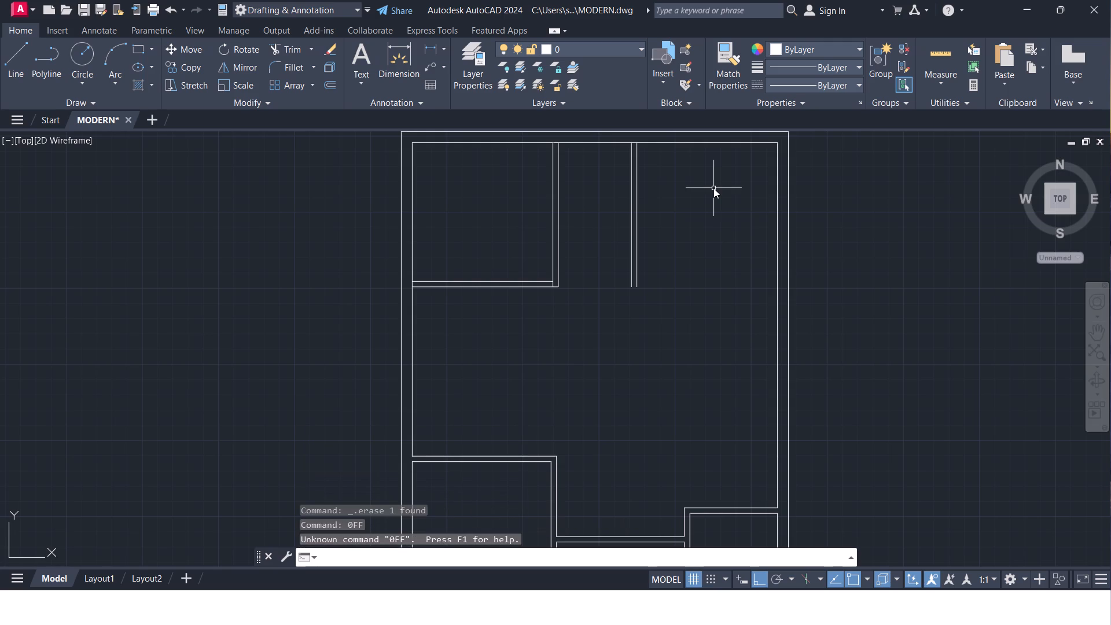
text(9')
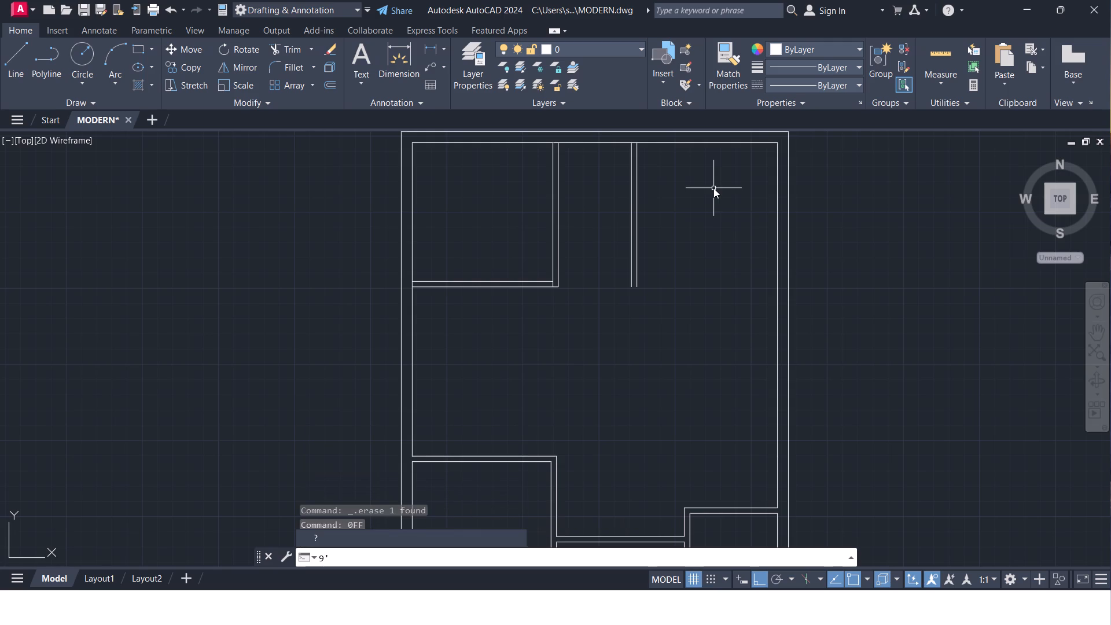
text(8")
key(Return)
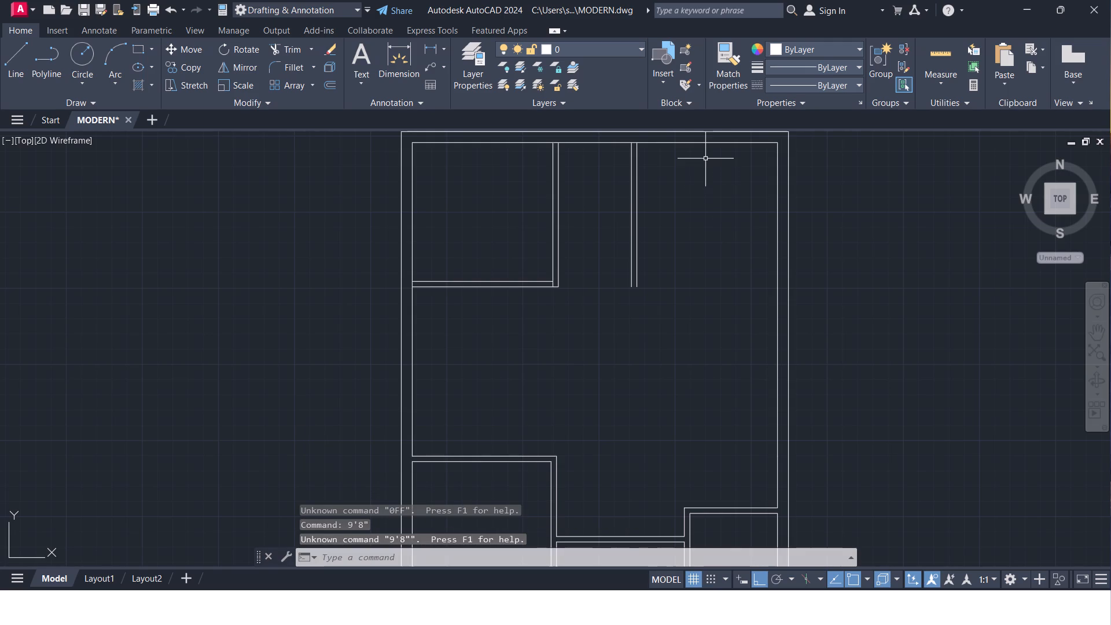
Offset the top outer wall's inner line 9'8" downward.
text(OFF)
key(Return)
key(9)
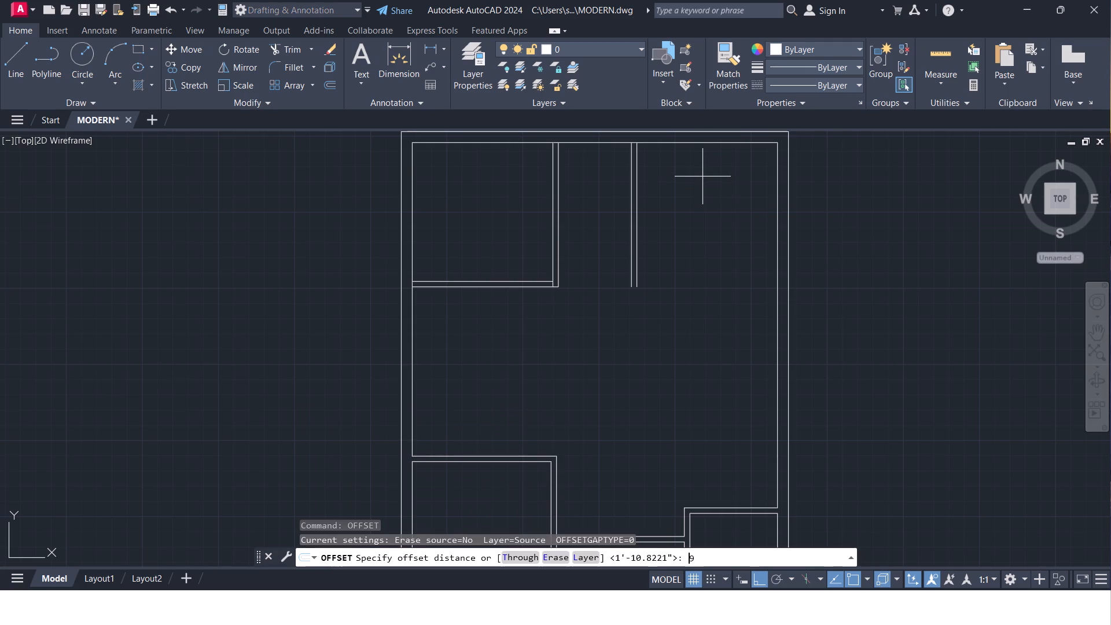
text('8")
key(Return)
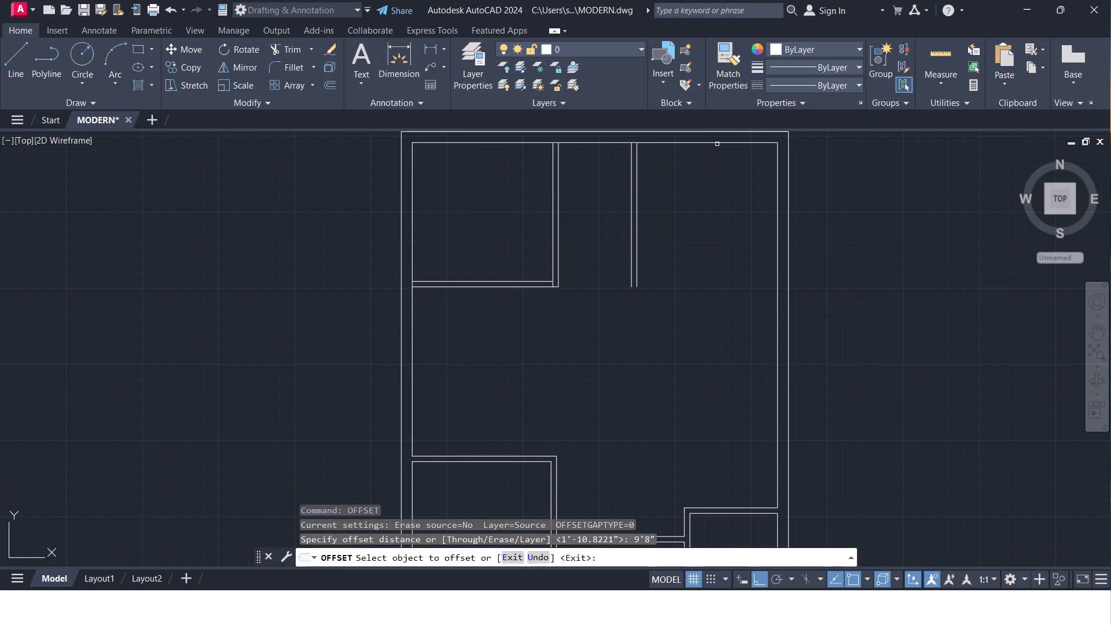
click(718, 141)
click(713, 230)
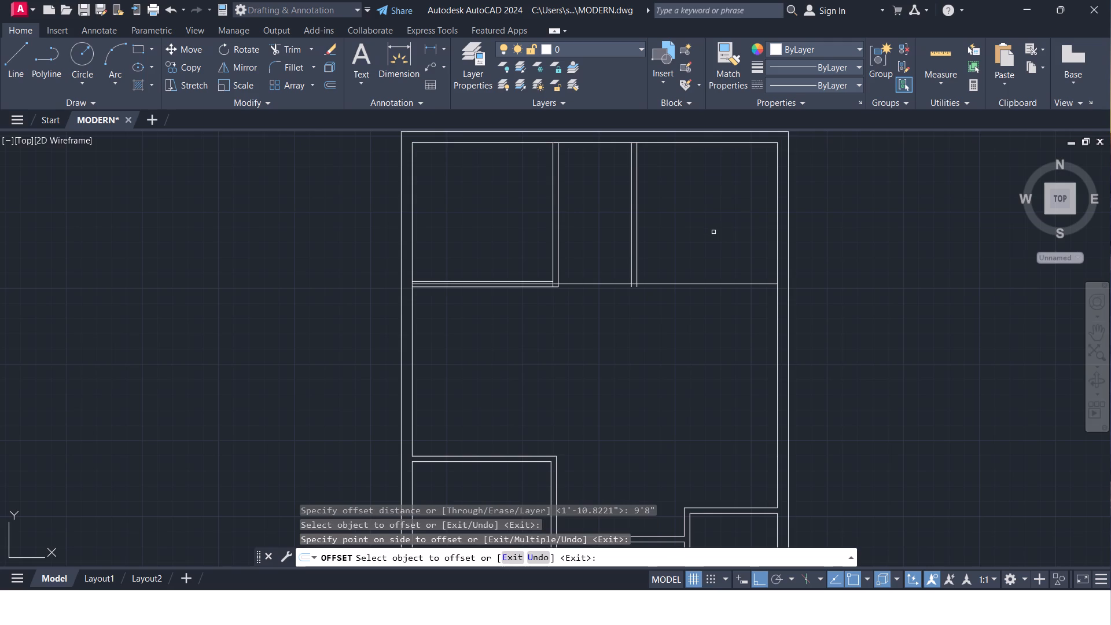
key(space)
Offset the new full-width horizontal line 4.5" downward to give the partition its thickness.
key(space)
text(4.5")
key(Return)
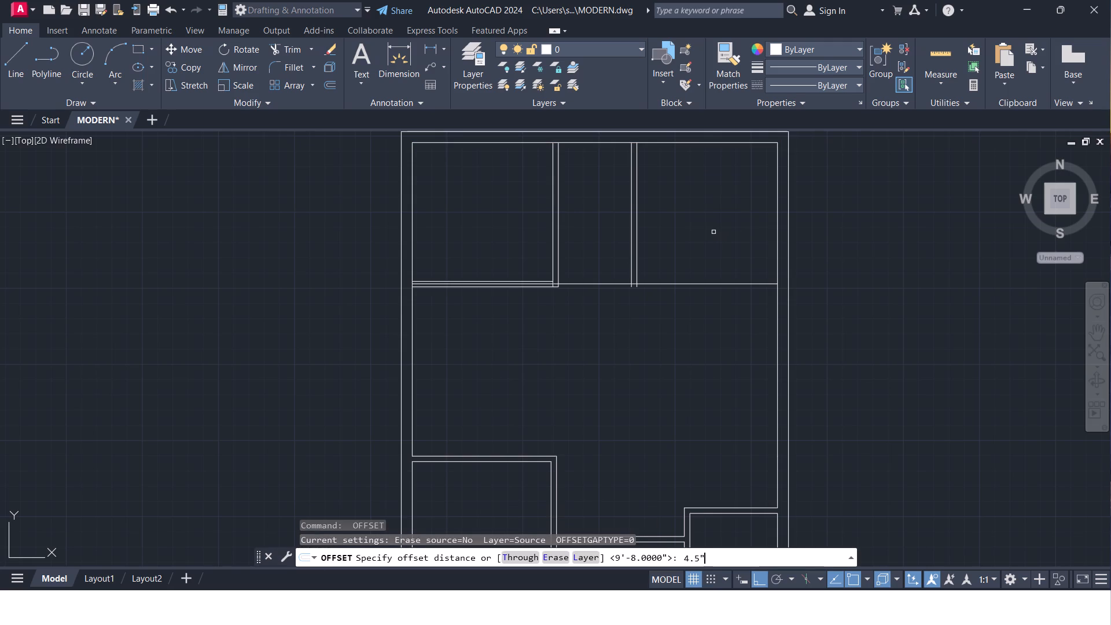
click(728, 284)
click(734, 306)
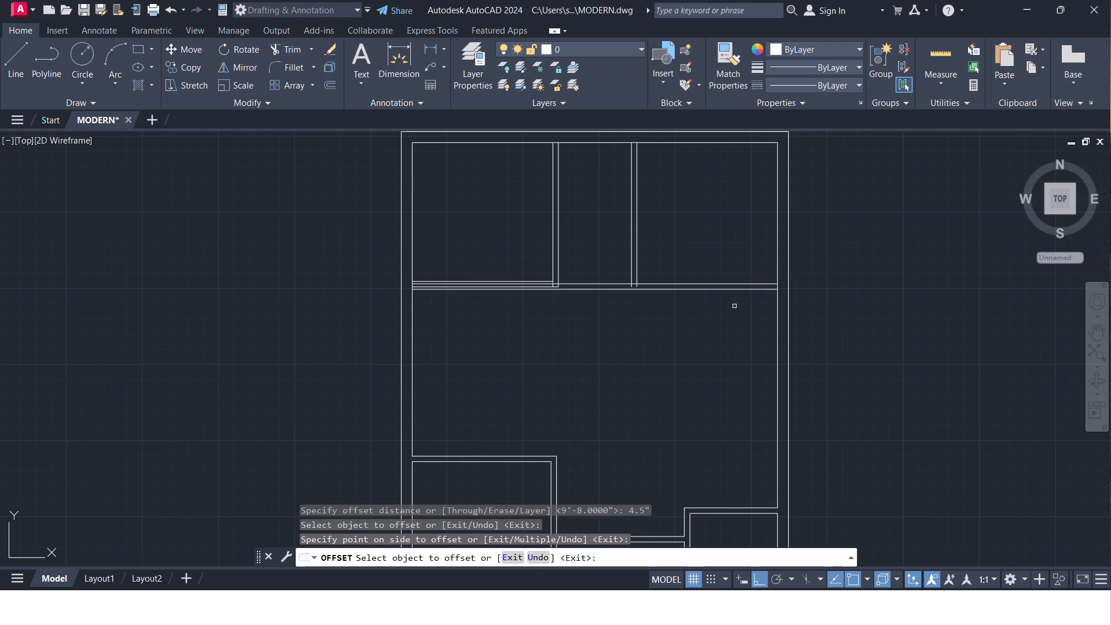
key(Escape)
Offset the lower line of the new full-width partition 4'4" downward.
middle_drag(734, 306, 715, 291)
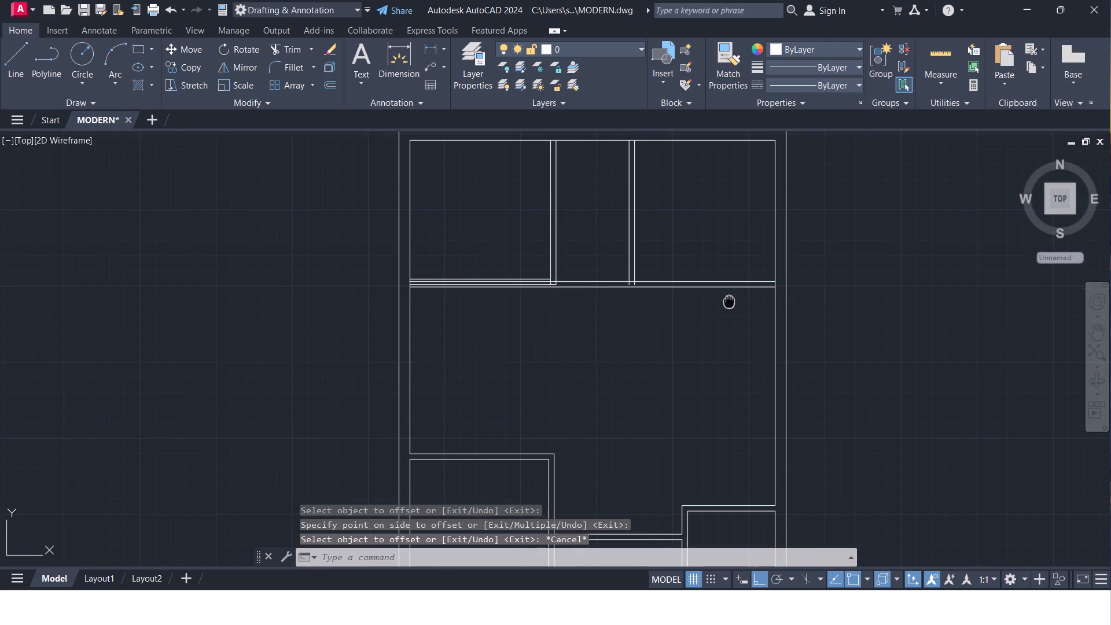
middle_drag(715, 291, 687, 262)
key(space)
key(space)
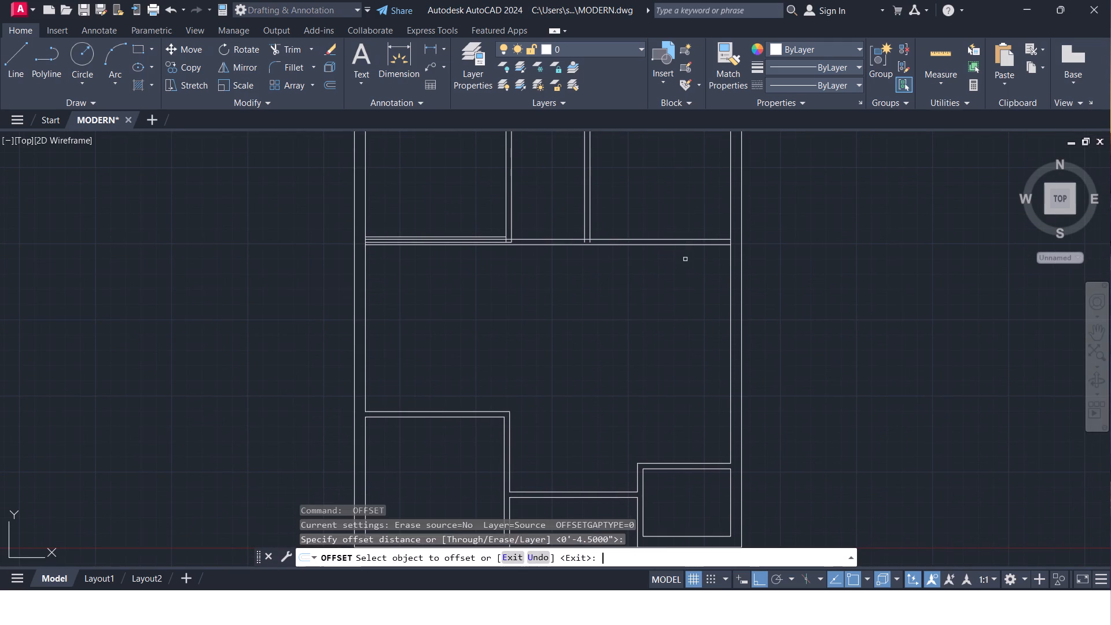
key(space)
key(space)
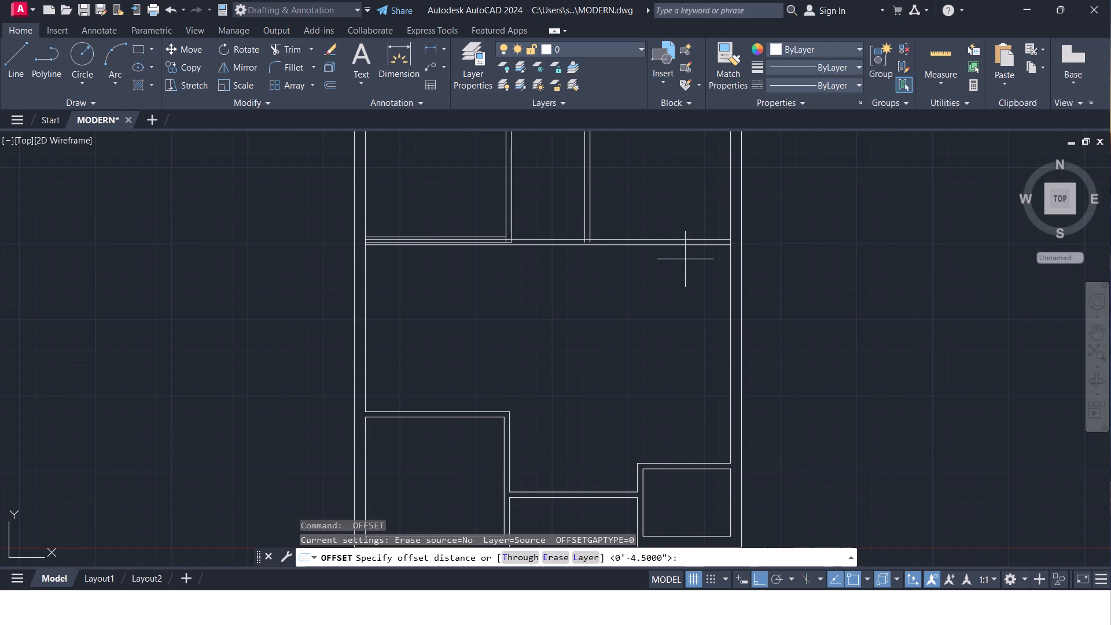
text(4'4")
key(Return)
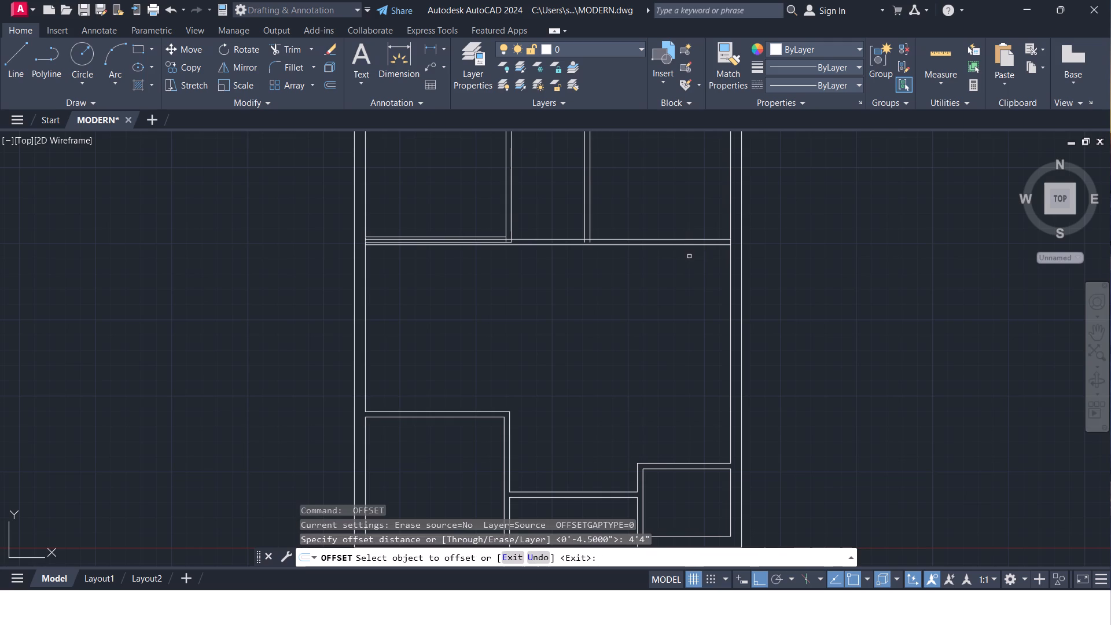
click(695, 243)
click(677, 306)
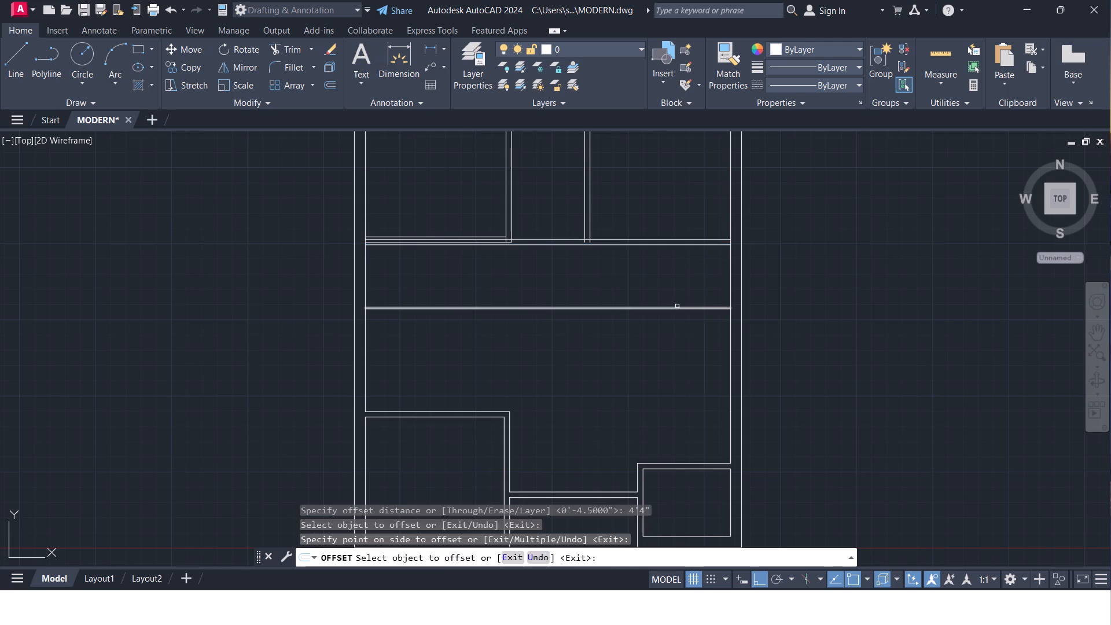
key(space)
Offset the newest horizontal line 4.5" downward to form a second full-width partition.
key(space)
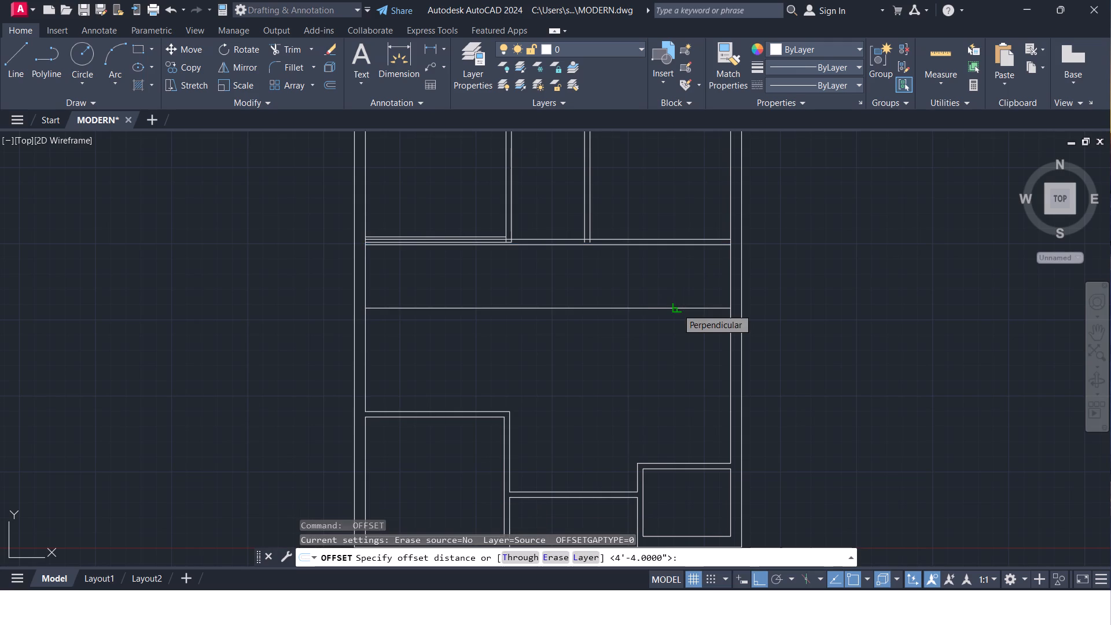
text(4.5")
key(Return)
click(677, 307)
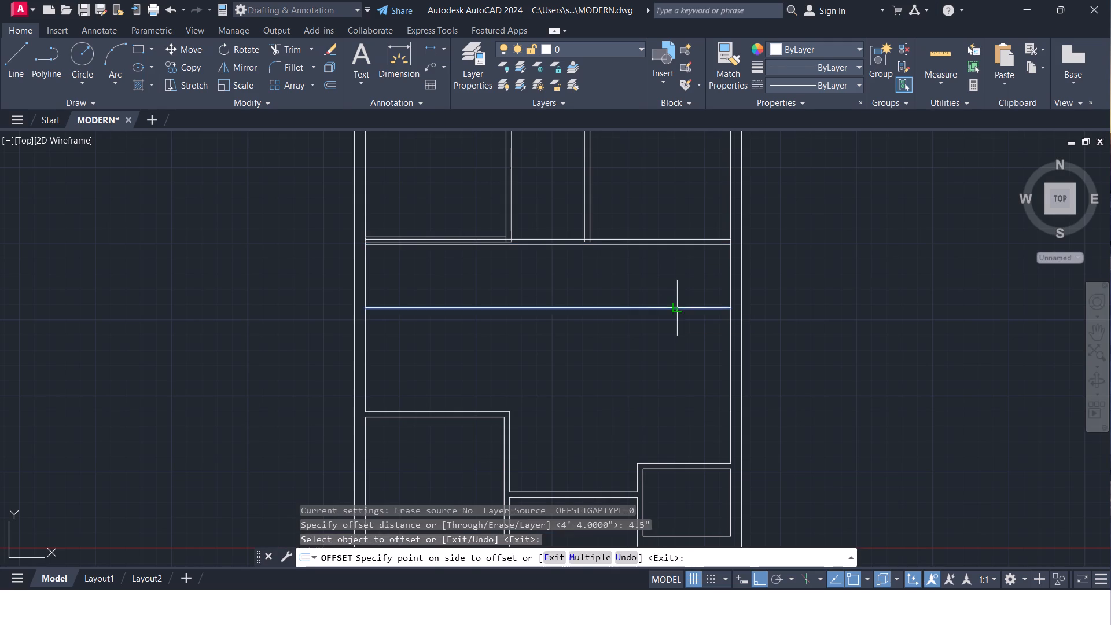
click(677, 350)
key(Escape)
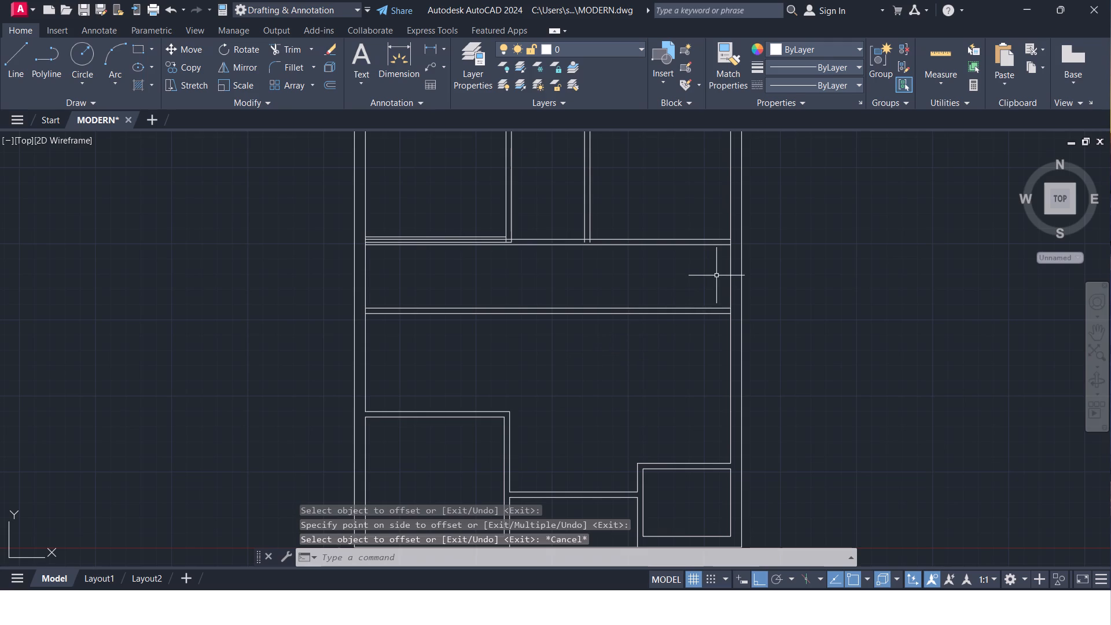
Trim the right outer wall's inner line between the paired lines of both full-width partitions to open their junctions.
key(t)
key(r)
key(Return)
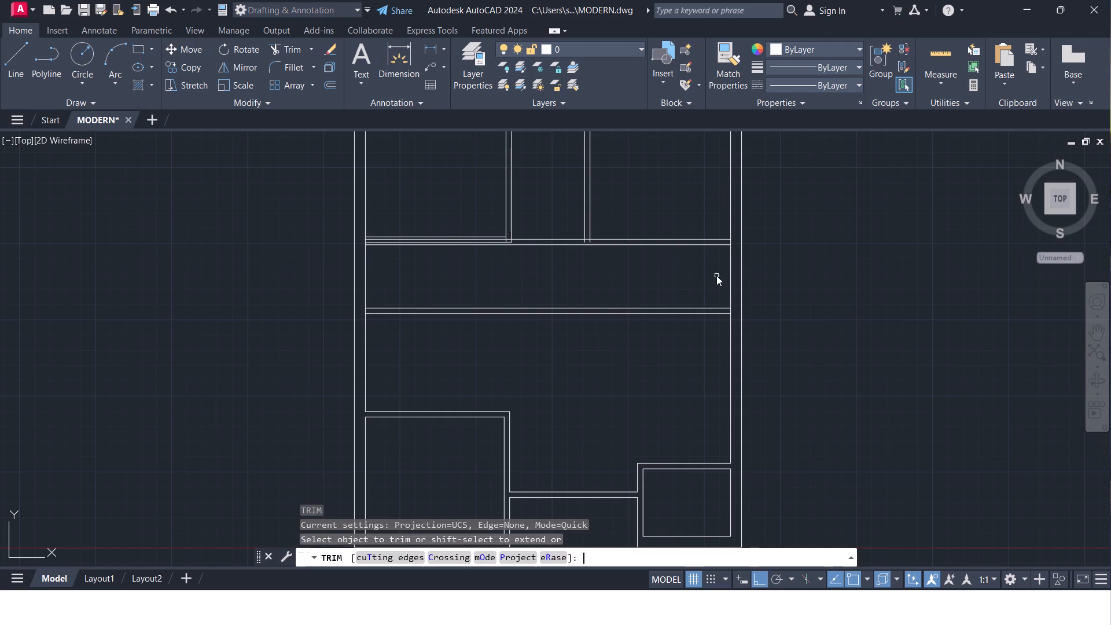
scroll(735, 244, up, 1)
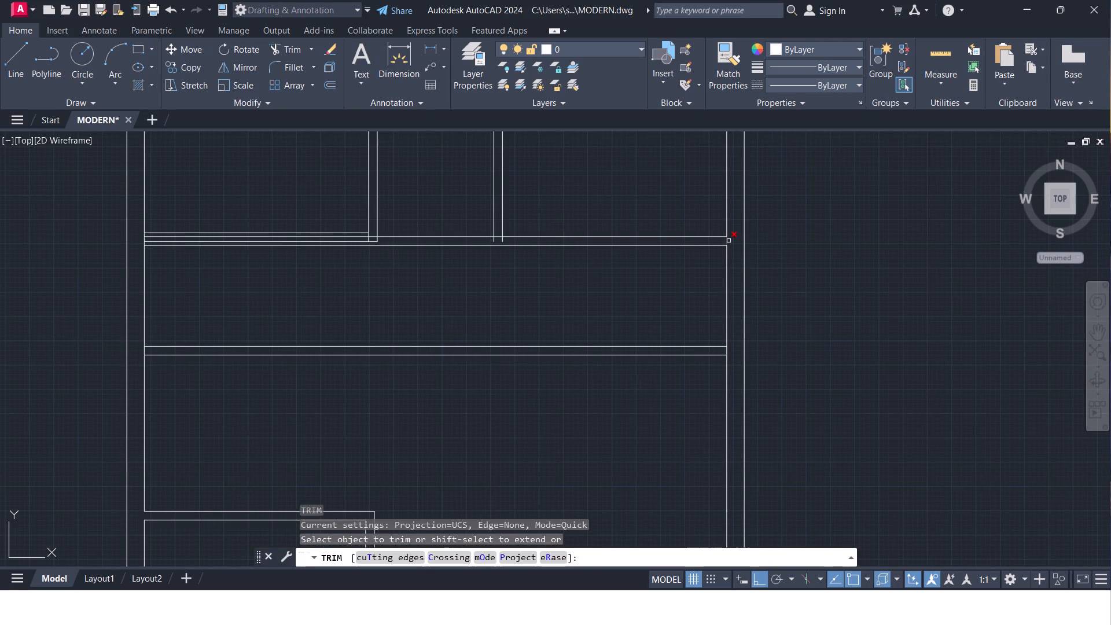
click(729, 241)
click(729, 352)
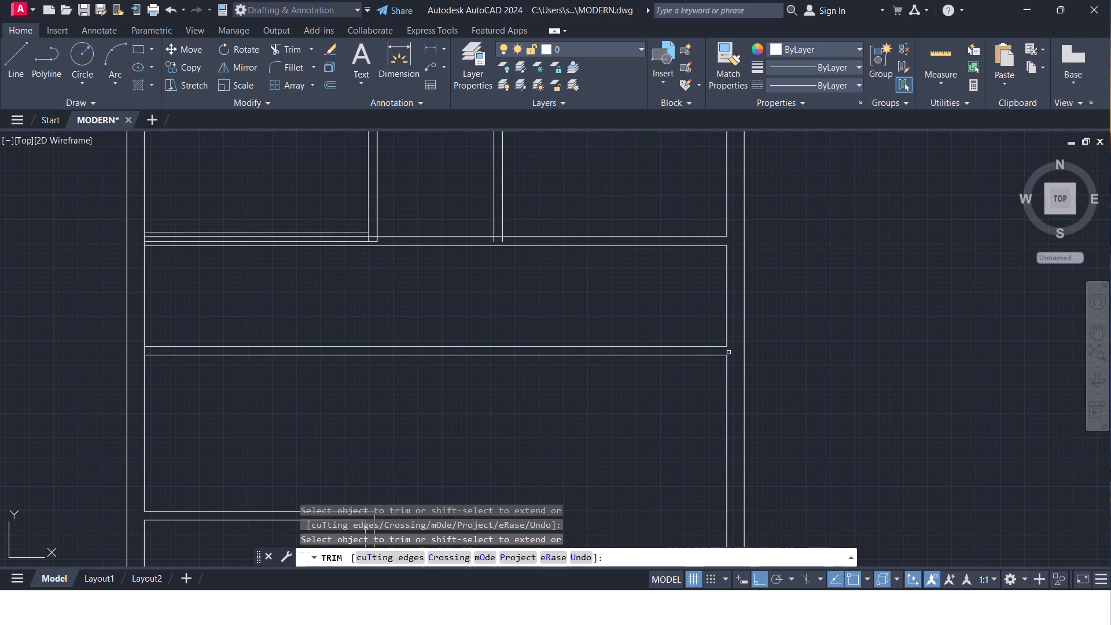
key(Escape)
Offset the right outer wall's inner line segment between the two full-width partitions 5'2" to the left.
text(OFF)
key(Return)
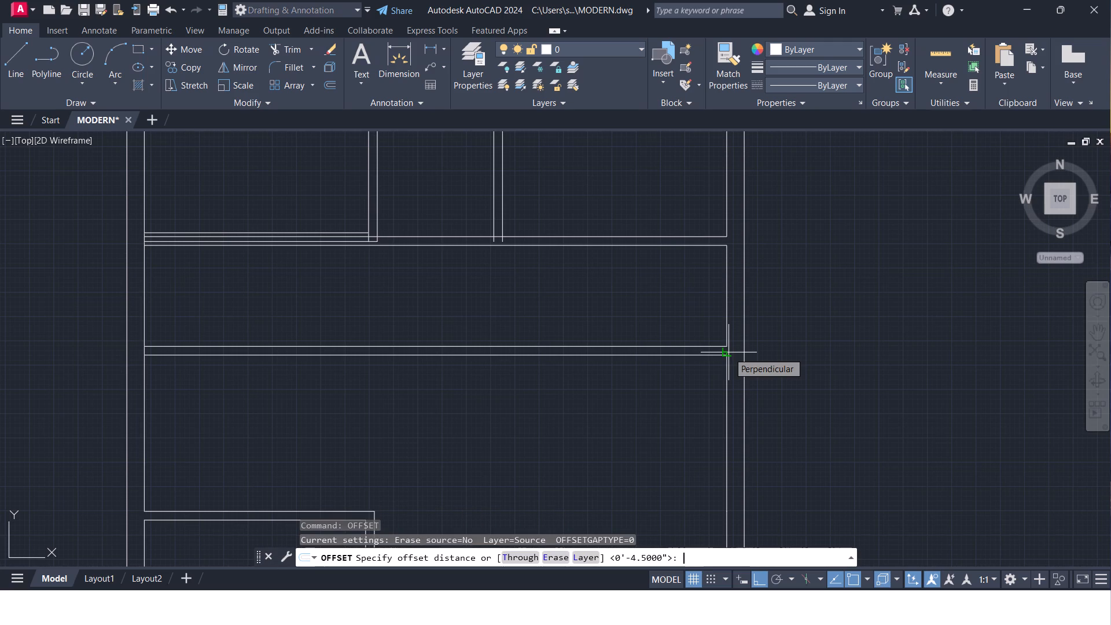
text(5'2")
key(Return)
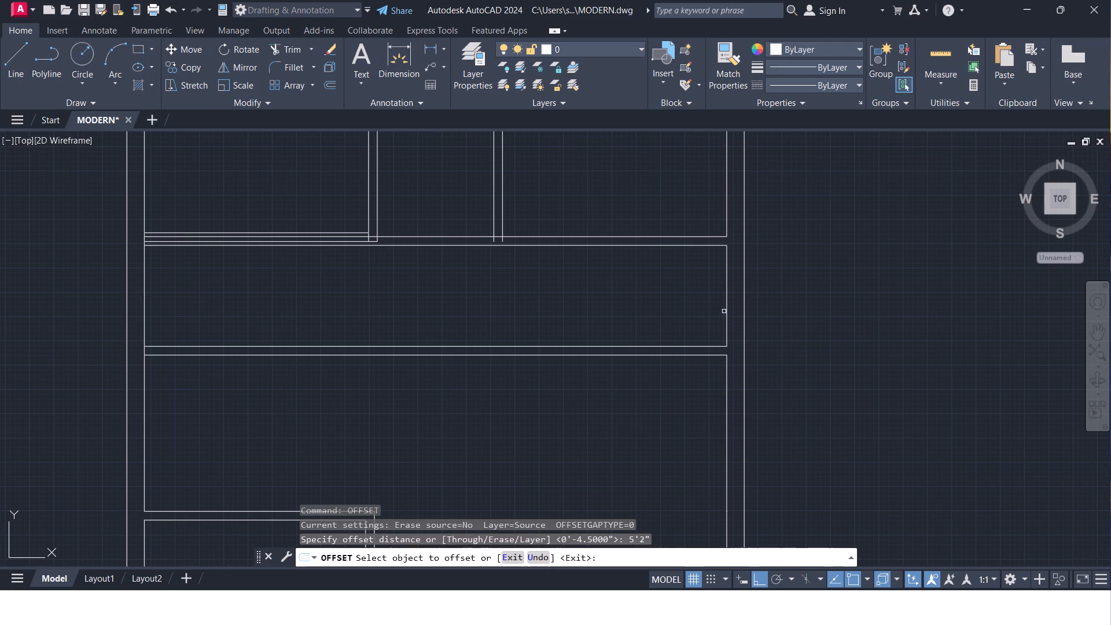
click(726, 308)
click(654, 305)
key(space)
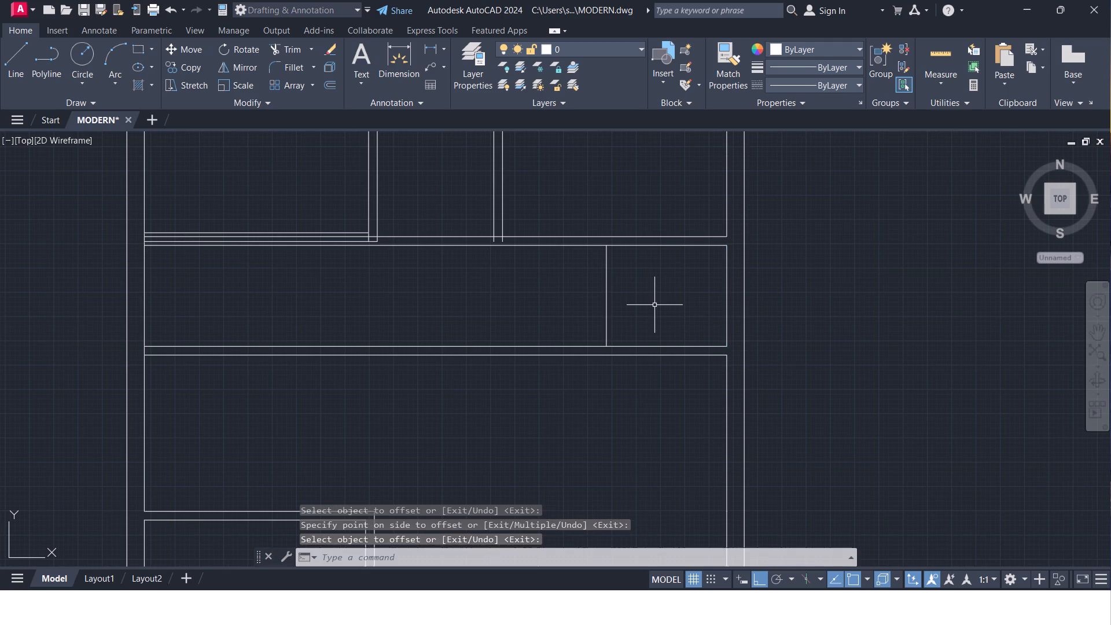
Offset the new vertical line between the full-width partitions 4.5" to the left to form a vertical partition.
key(space)
text(4.5)
key(shift+quotedbl)
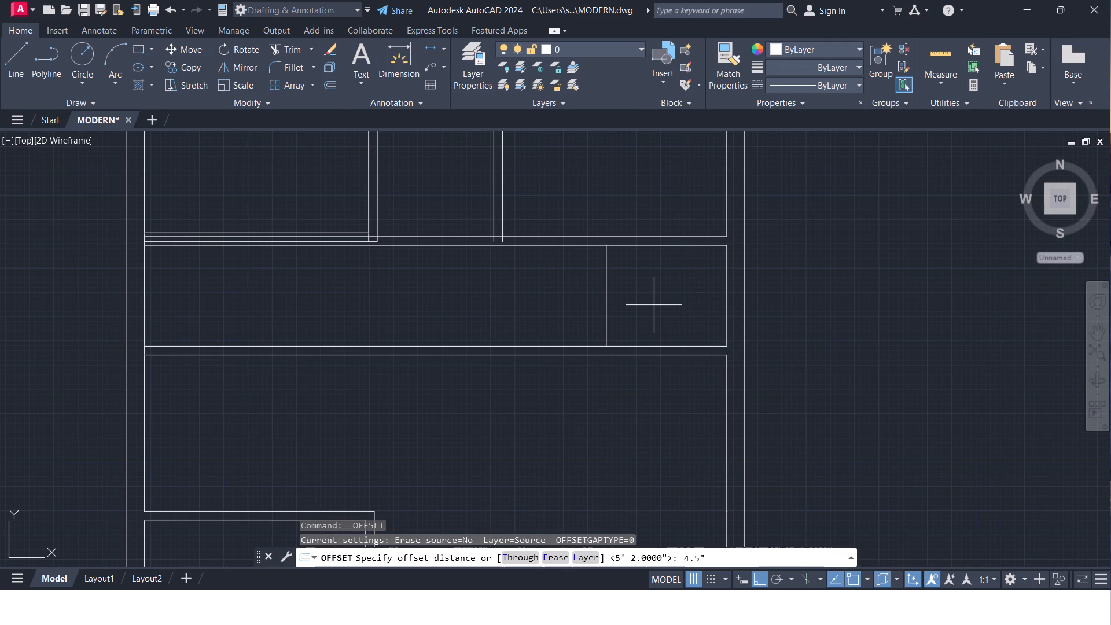
key(Return)
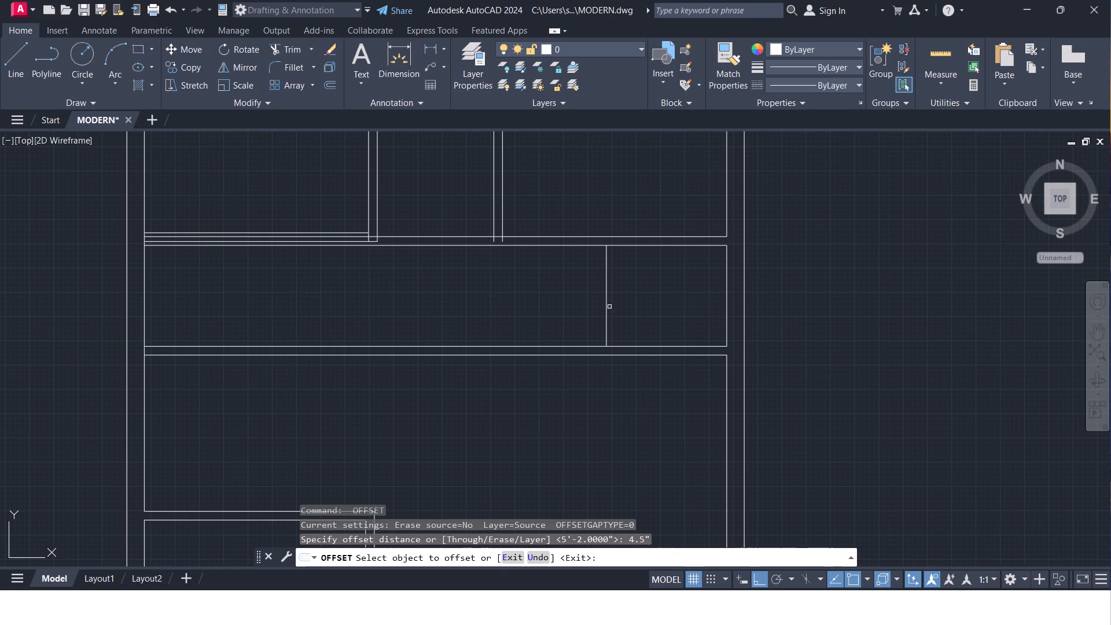
click(607, 304)
click(571, 304)
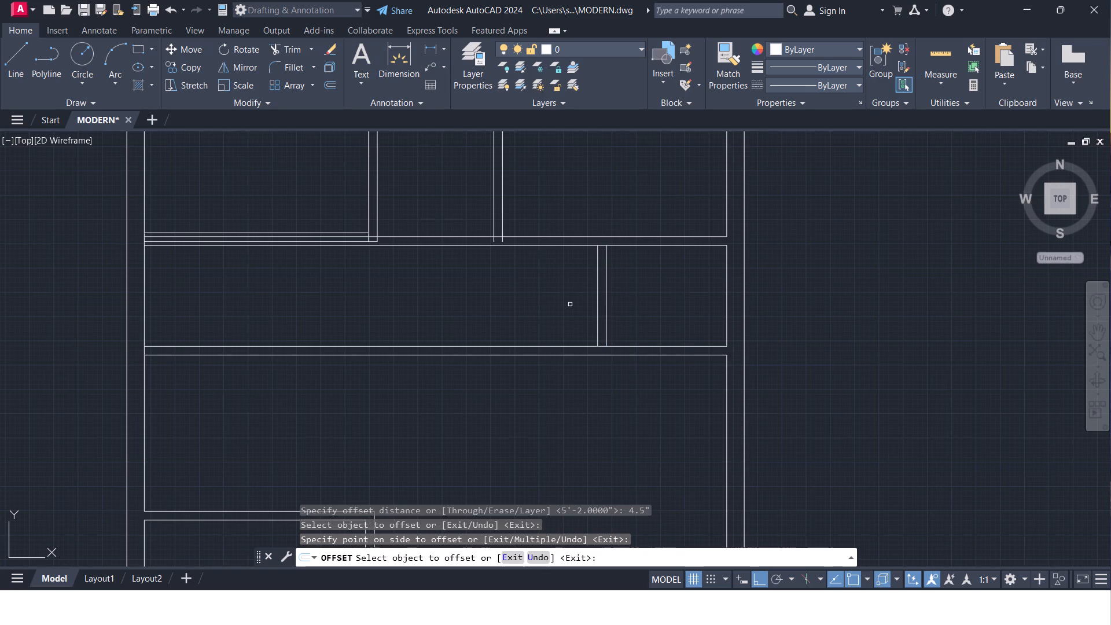
key(Escape)
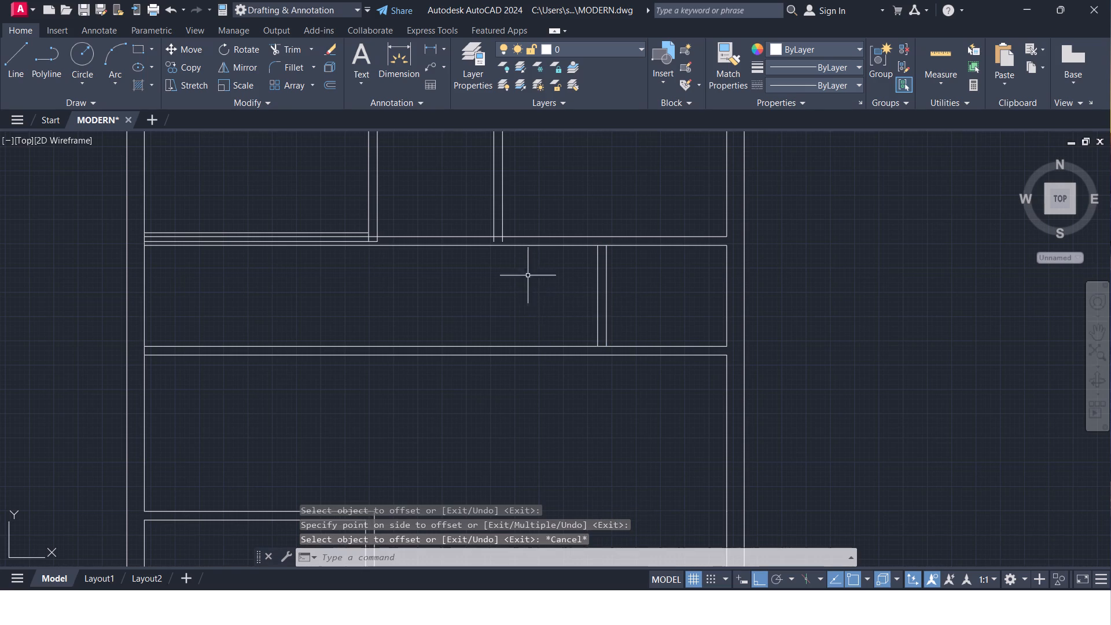
Stretch the left line of the upper-right room's vertical partition down to the lower line of the upper full-width partition.
scroll(516, 253, up, 1)
click(480, 233)
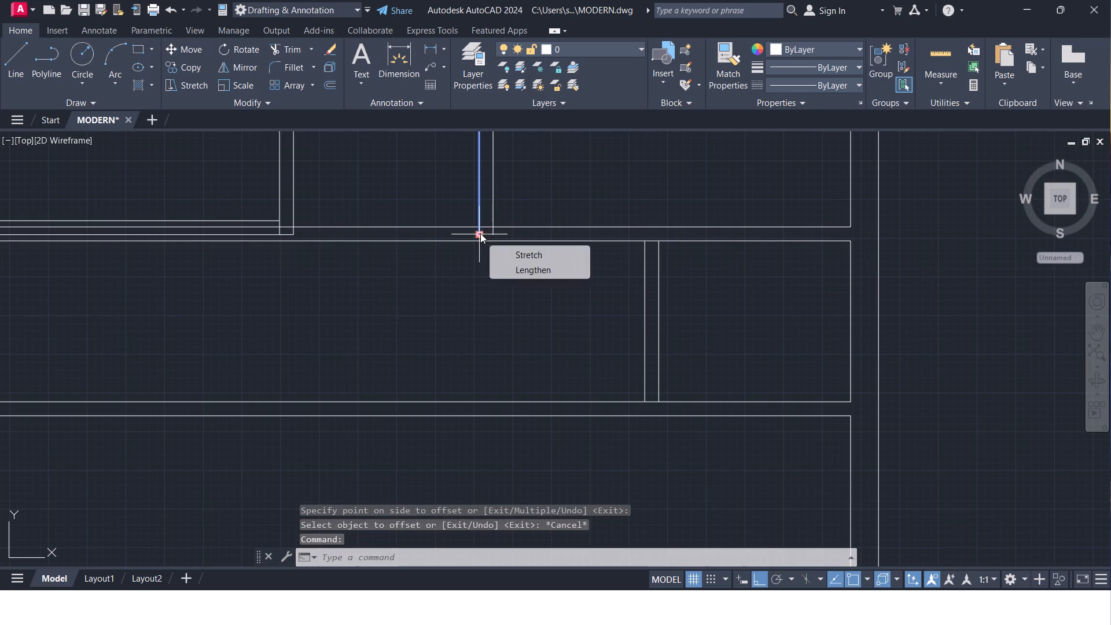
click(480, 233)
click(479, 236)
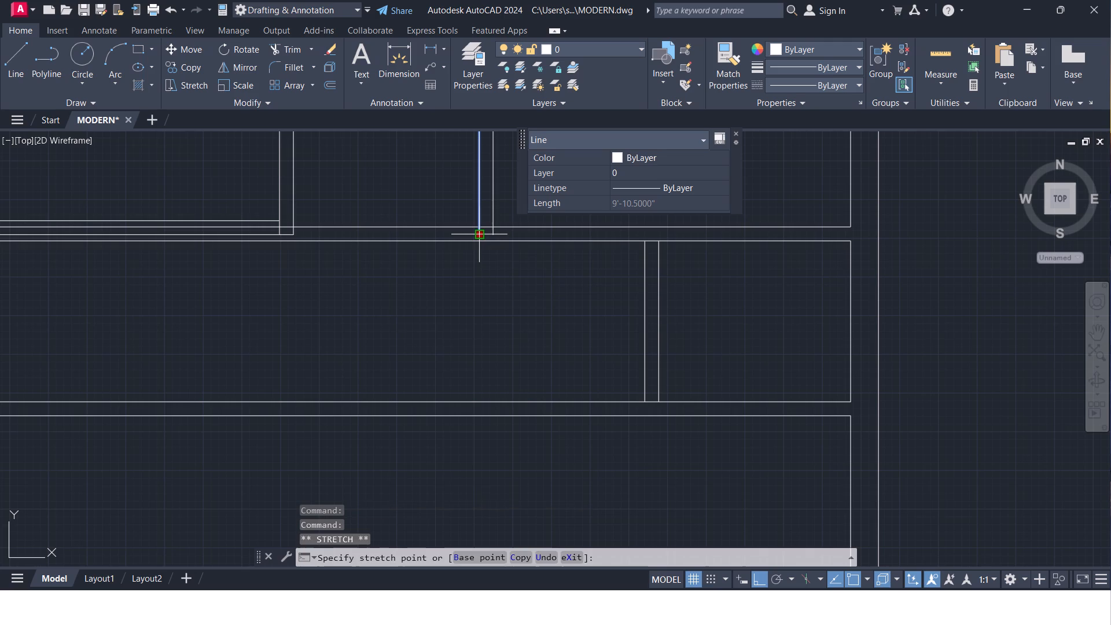
click(481, 242)
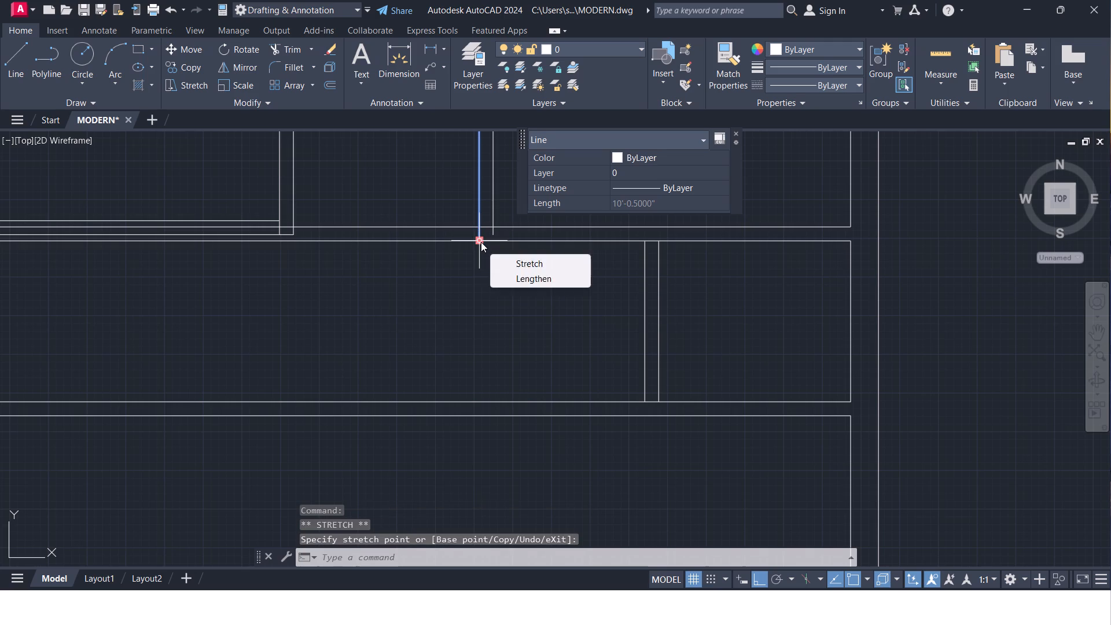
key(Escape)
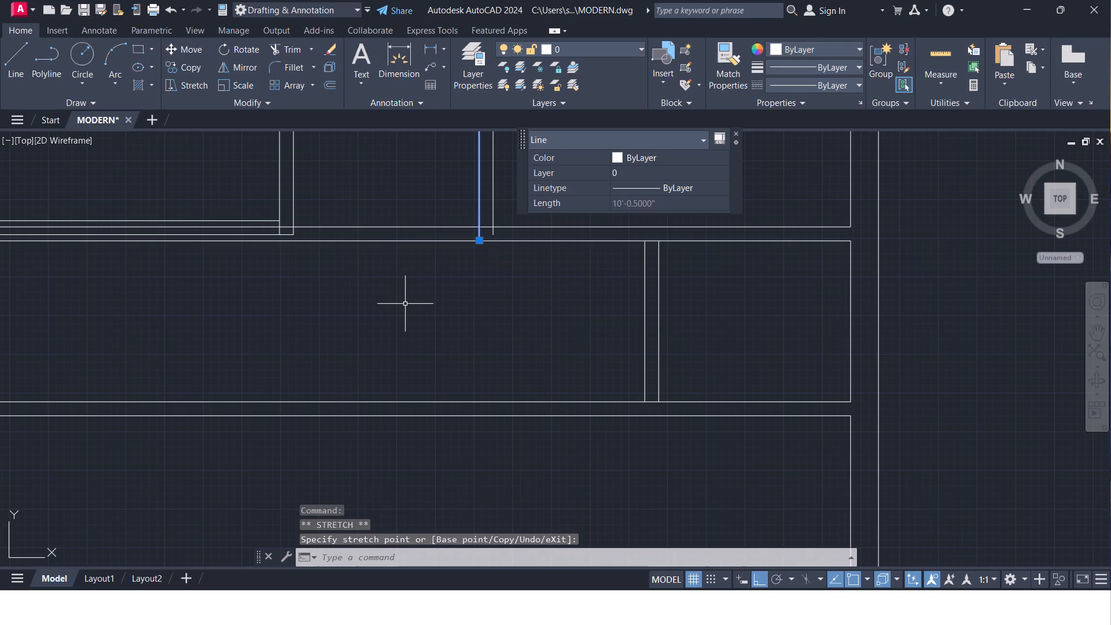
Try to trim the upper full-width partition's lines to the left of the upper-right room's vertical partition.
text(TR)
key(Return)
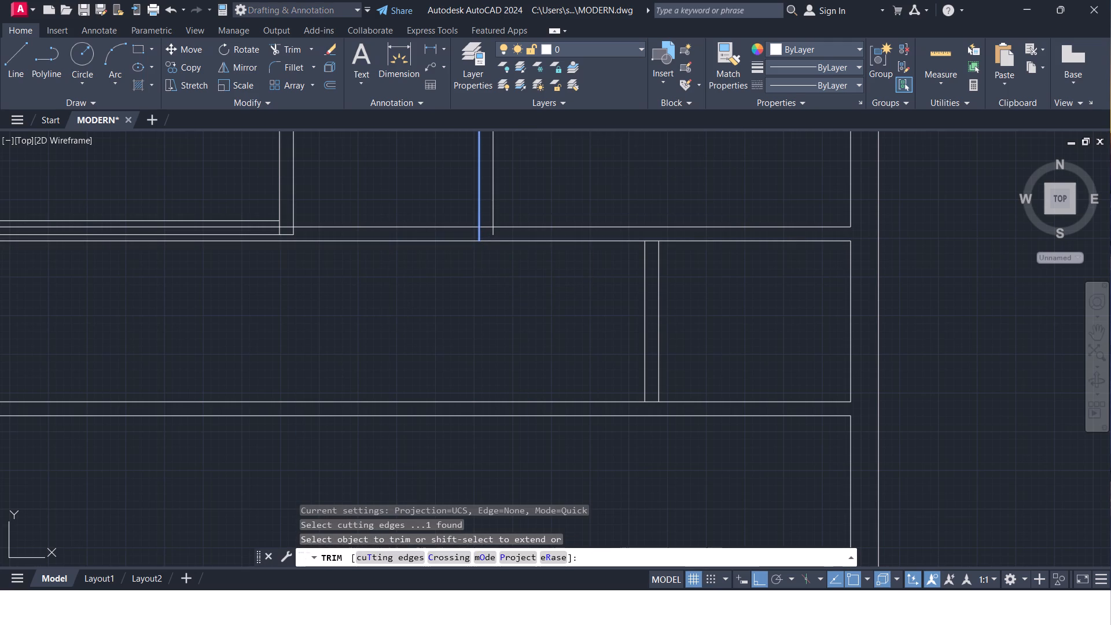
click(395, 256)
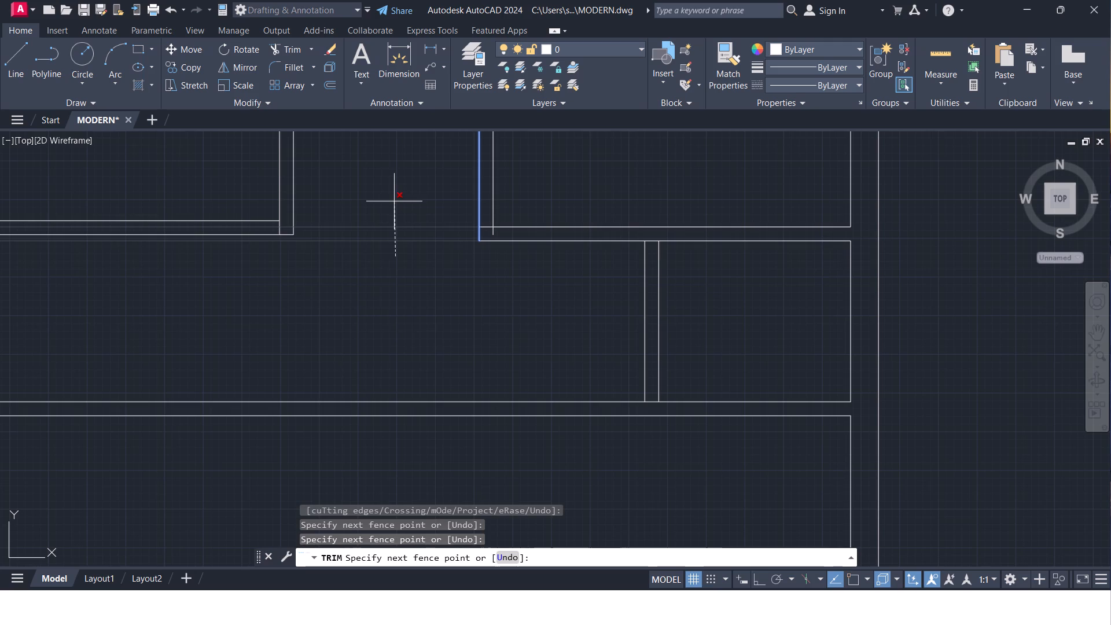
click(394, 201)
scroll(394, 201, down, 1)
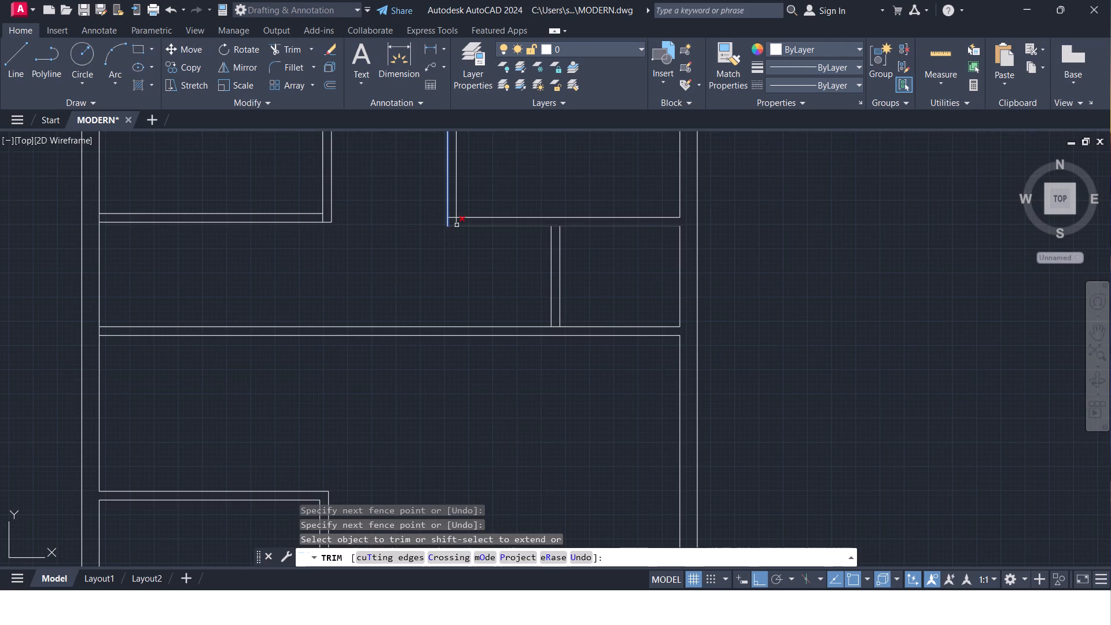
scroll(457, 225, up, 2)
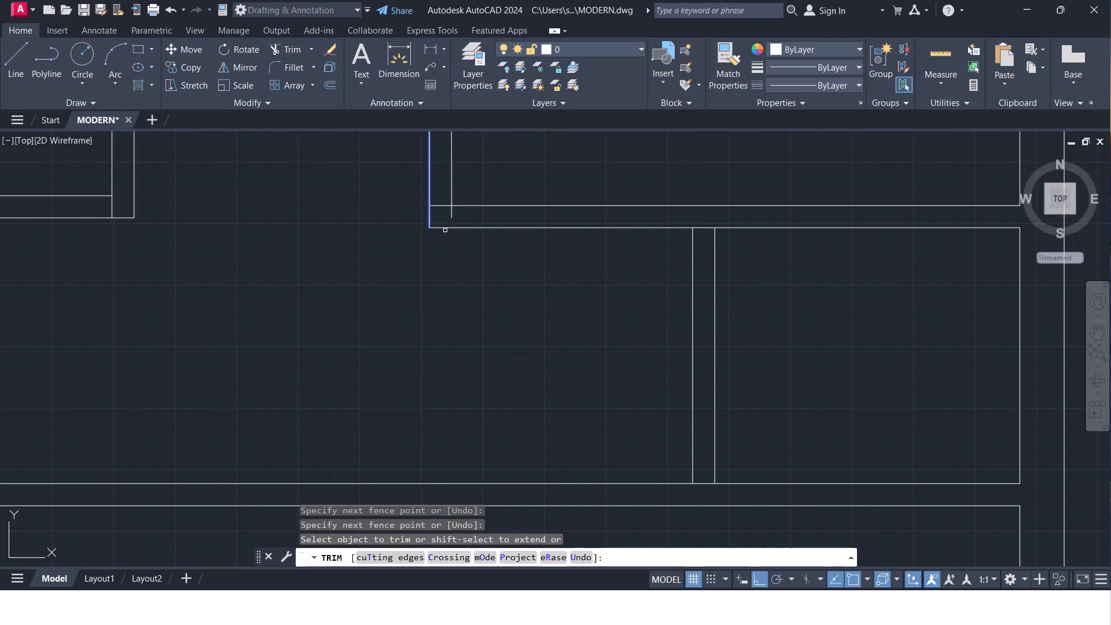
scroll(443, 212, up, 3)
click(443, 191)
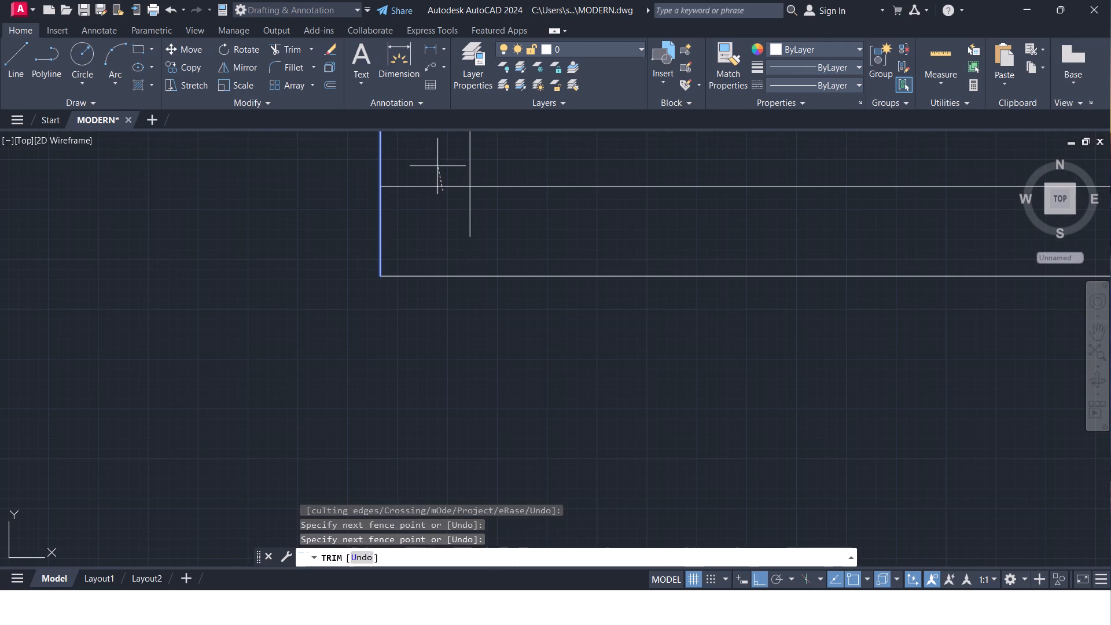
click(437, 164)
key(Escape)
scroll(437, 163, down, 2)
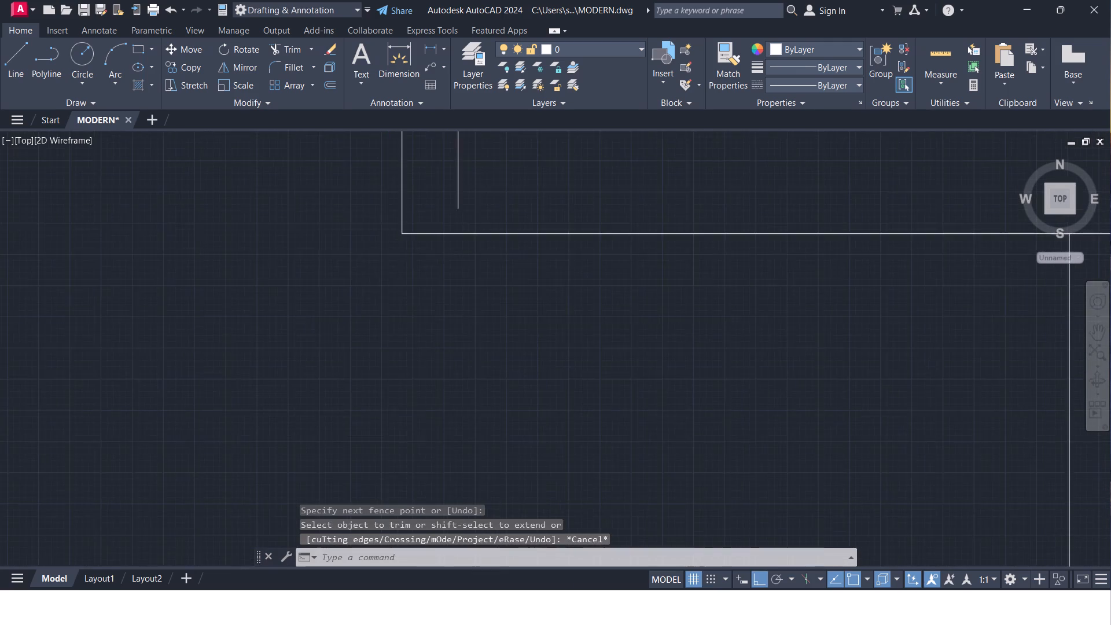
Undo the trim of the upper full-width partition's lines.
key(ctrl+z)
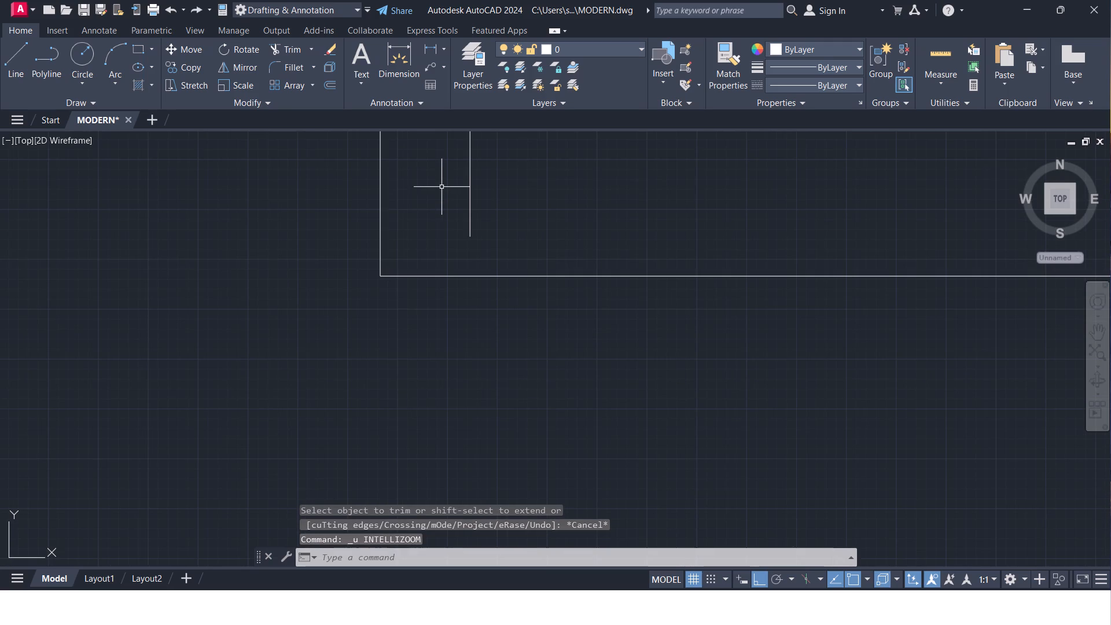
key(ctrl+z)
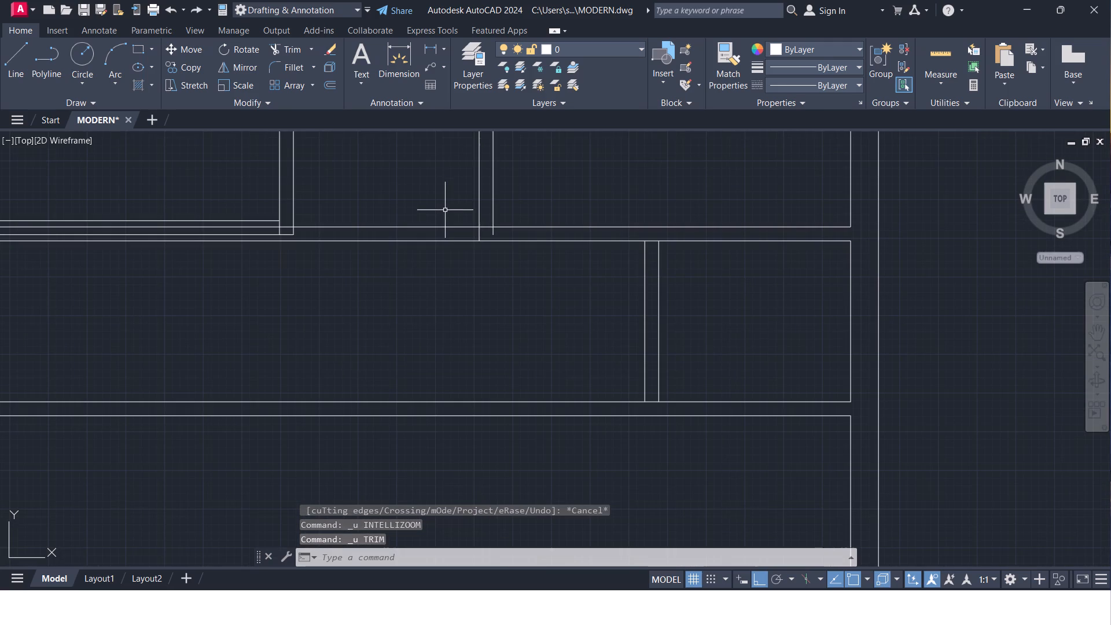
Stretch the right line of the upper-right room's vertical partition down to the lower line of the upper full-width partition.
scroll(469, 234, up, 3)
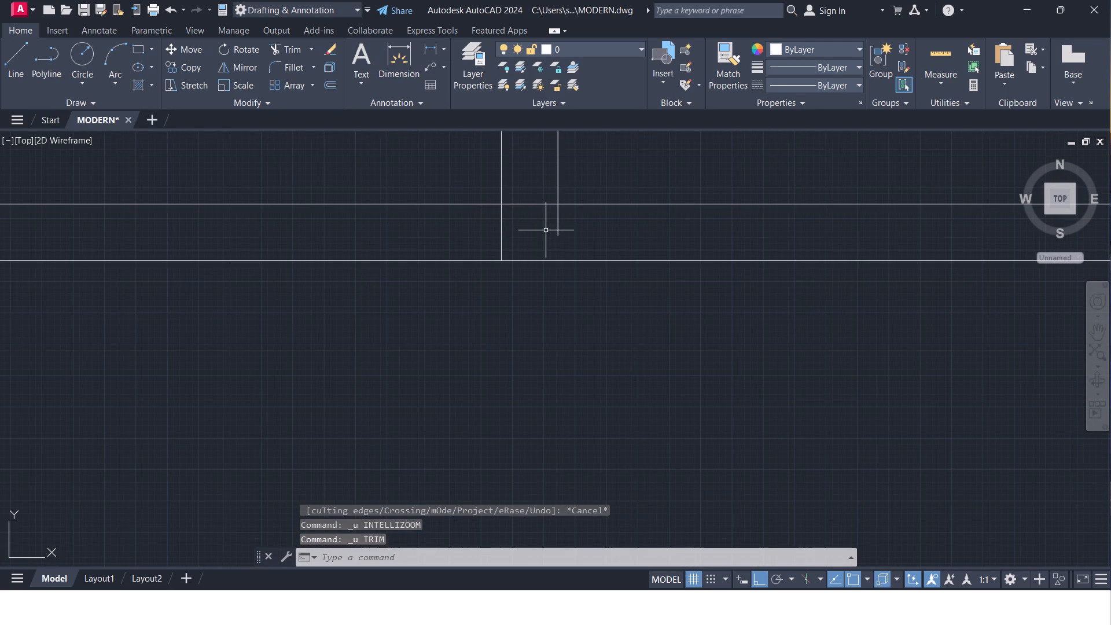
click(558, 224)
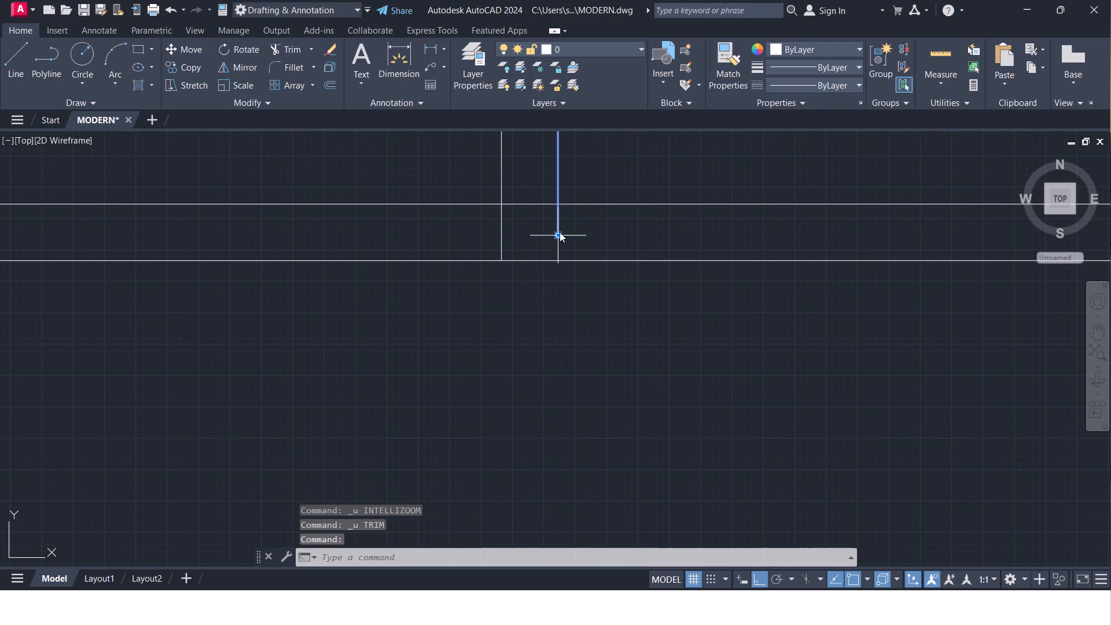
click(560, 232)
click(561, 262)
key(Escape)
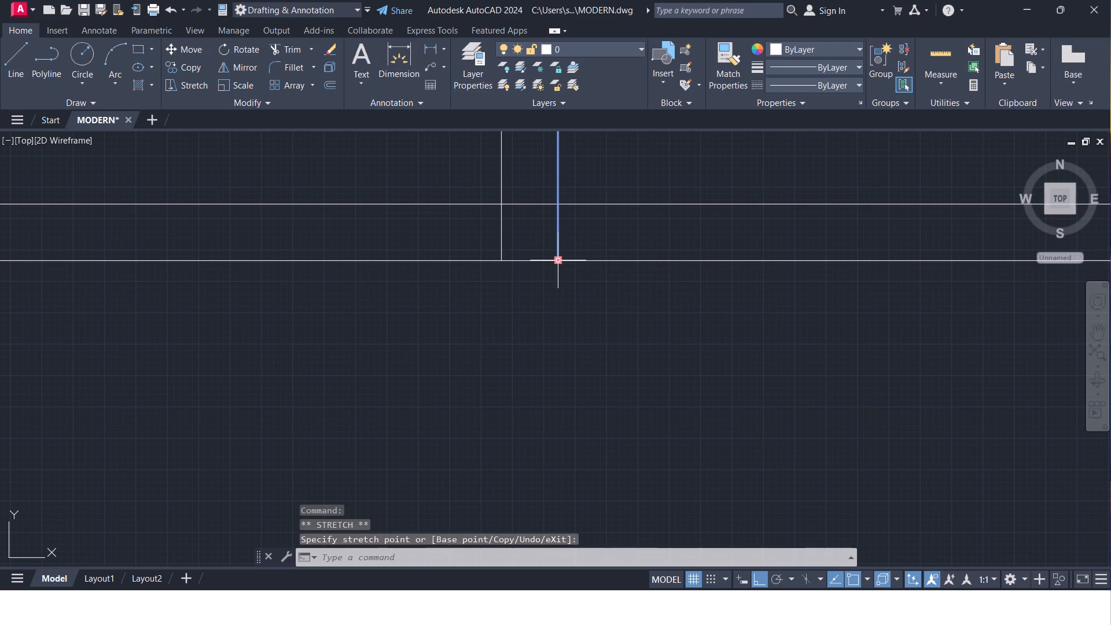
Trim the upper full-width partition's upper line to the left of the vertical partition's right line.
text(TR)
key(Return)
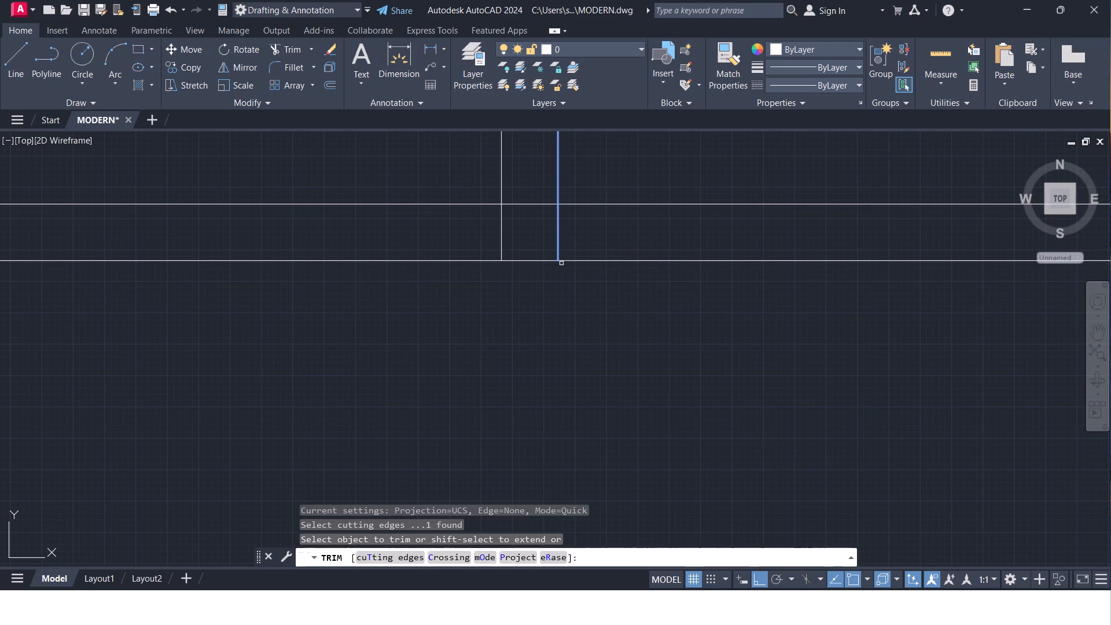
click(448, 183)
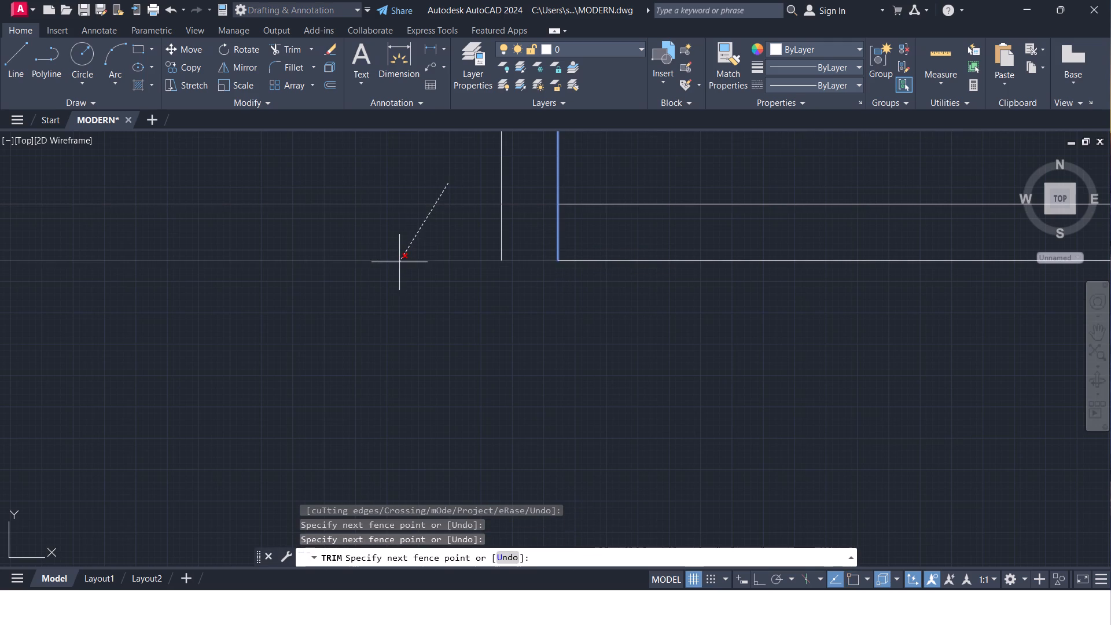
click(411, 243)
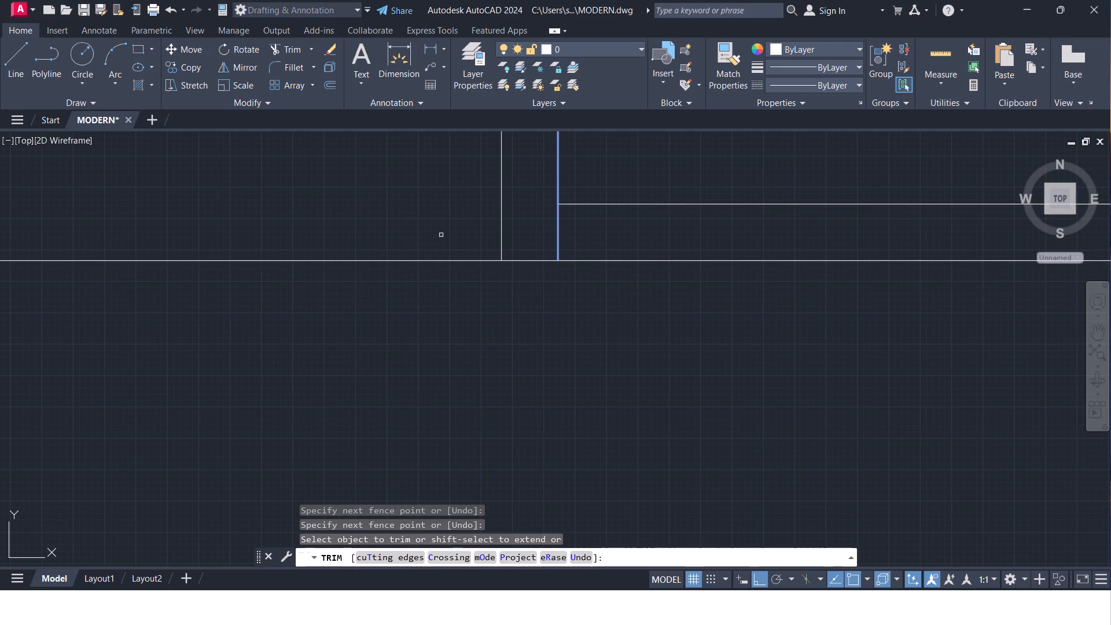
scroll(484, 256, down, 2)
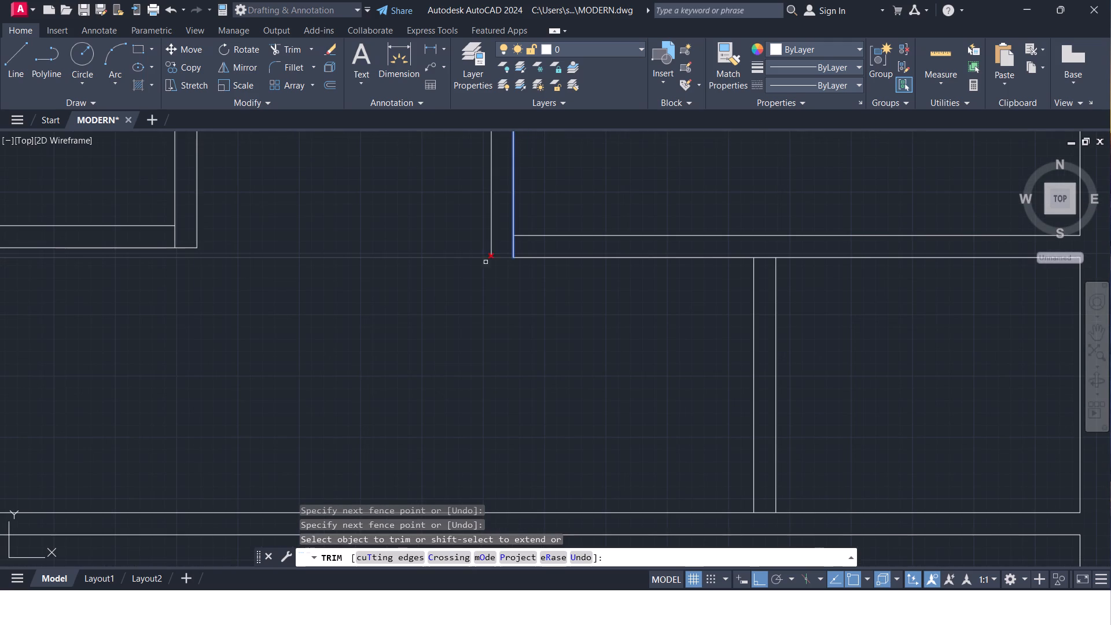
scroll(507, 255, up, 2)
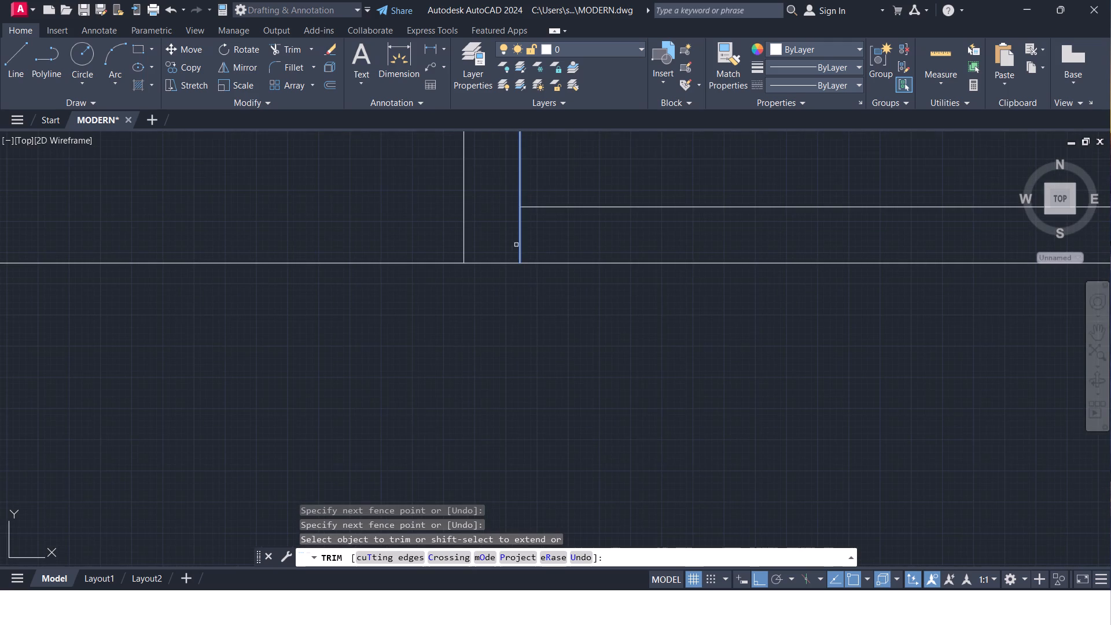
click(534, 237)
scroll(537, 229, up, 2)
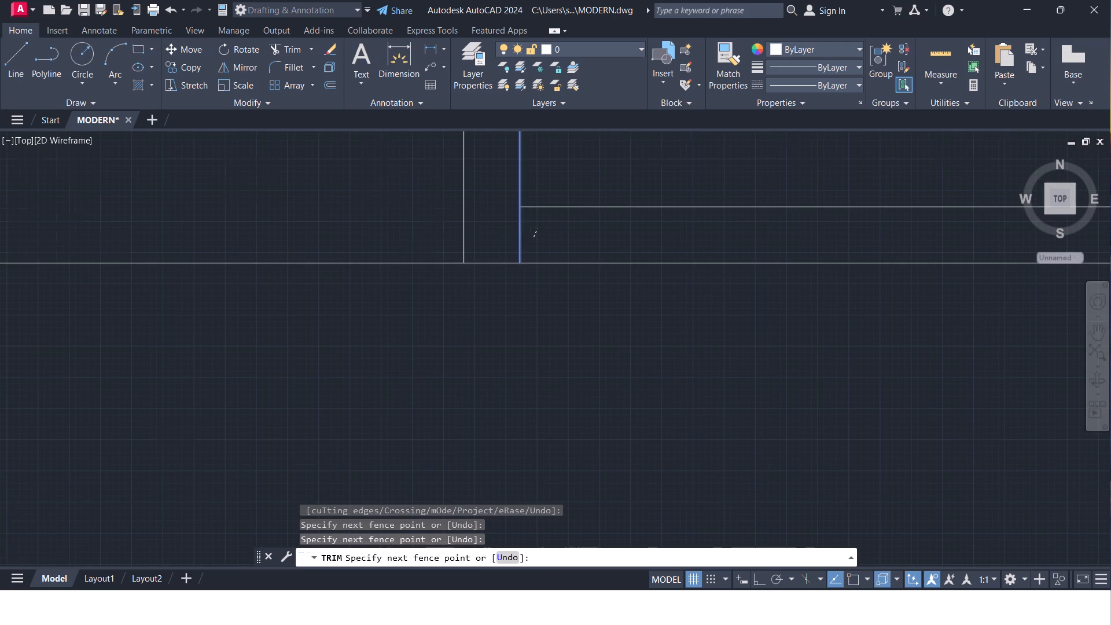
scroll(537, 229, up, 1)
key(Escape)
scroll(537, 229, down, 3)
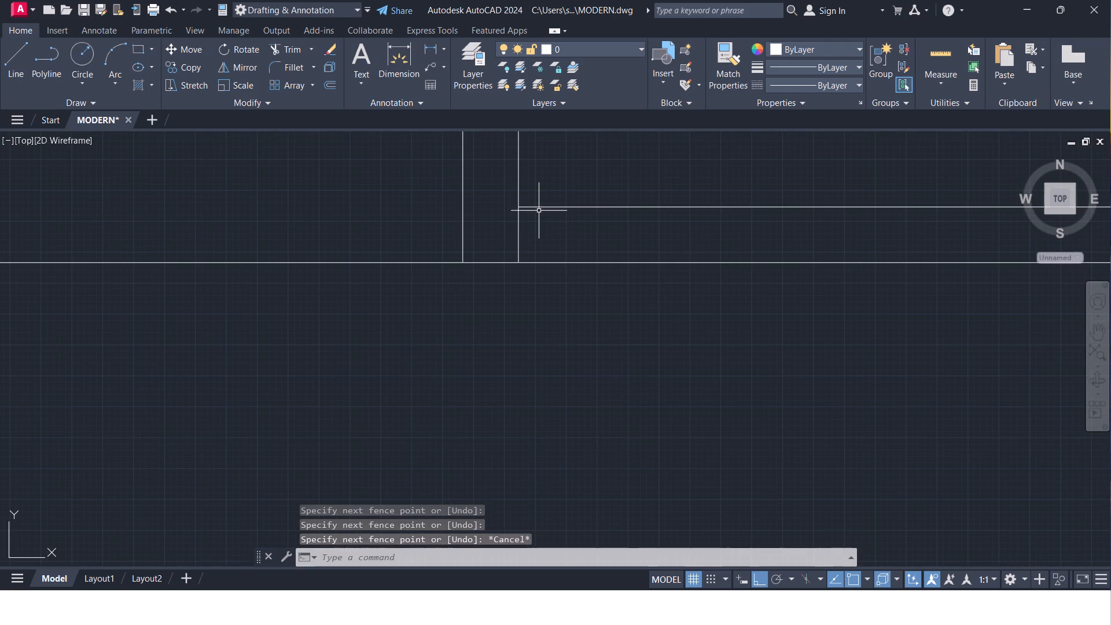
Stretch the left end of the full-width partition's upper line to the vertical partition's left line.
click(539, 206)
click(516, 203)
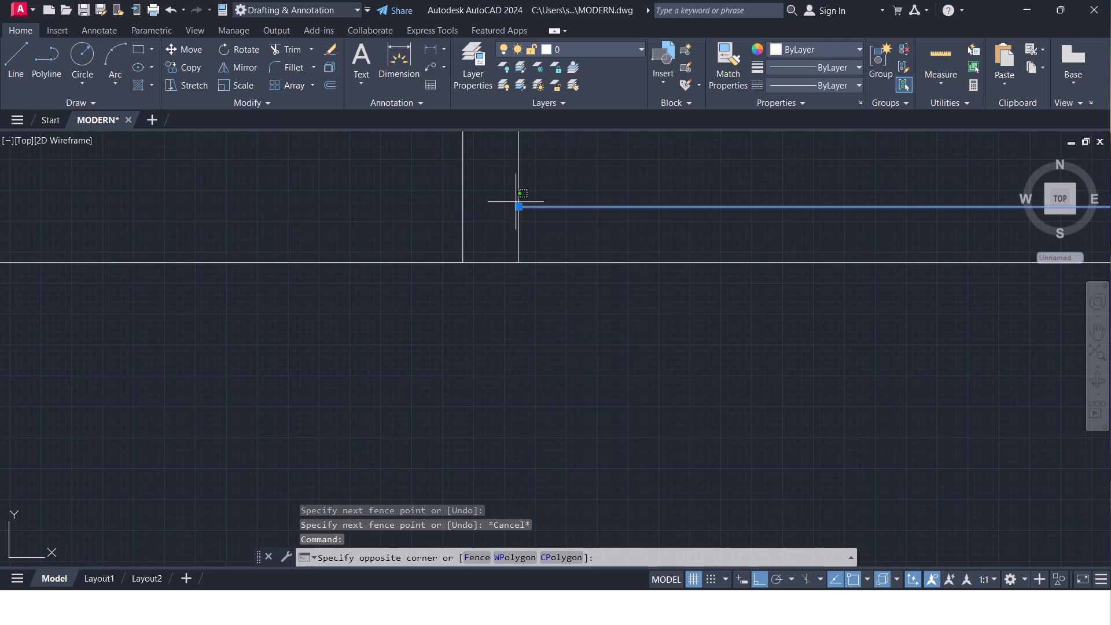
click(511, 209)
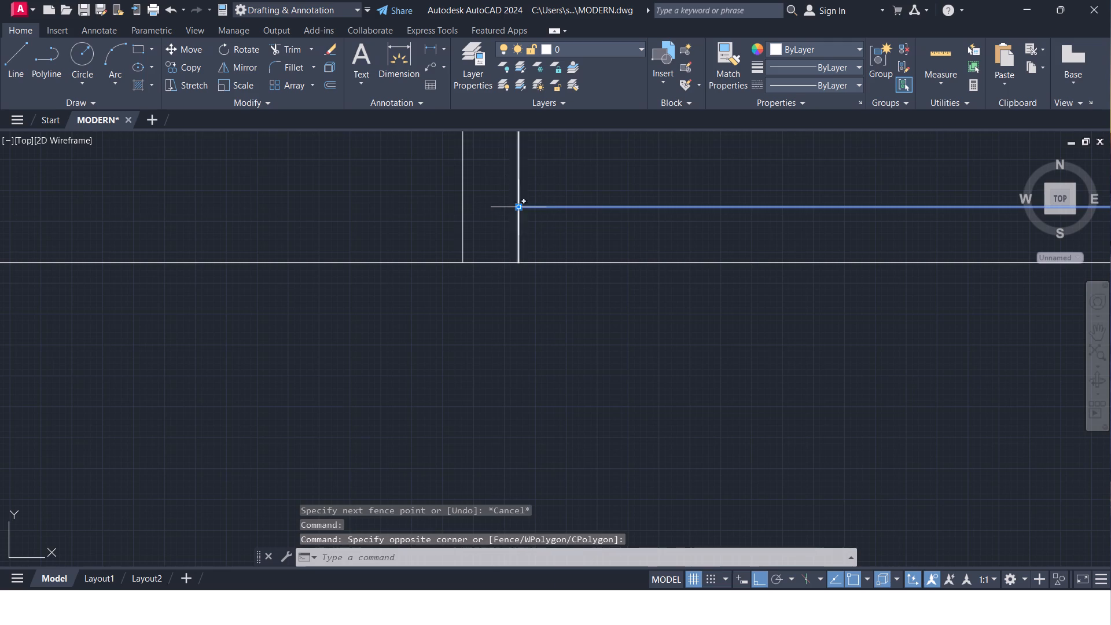
click(517, 207)
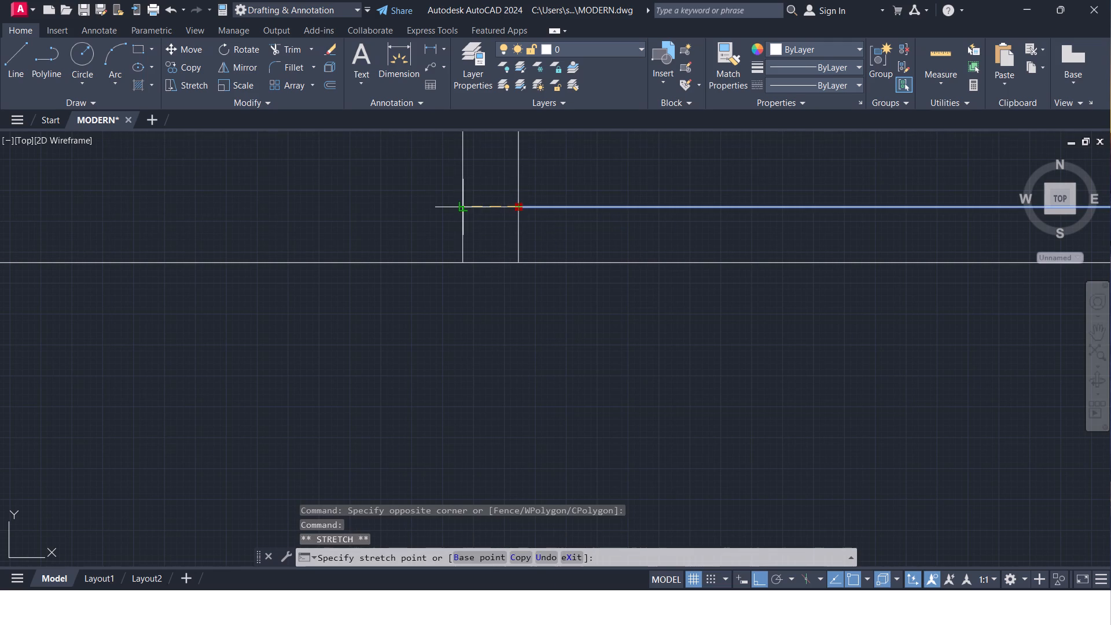
click(466, 207)
key(Escape)
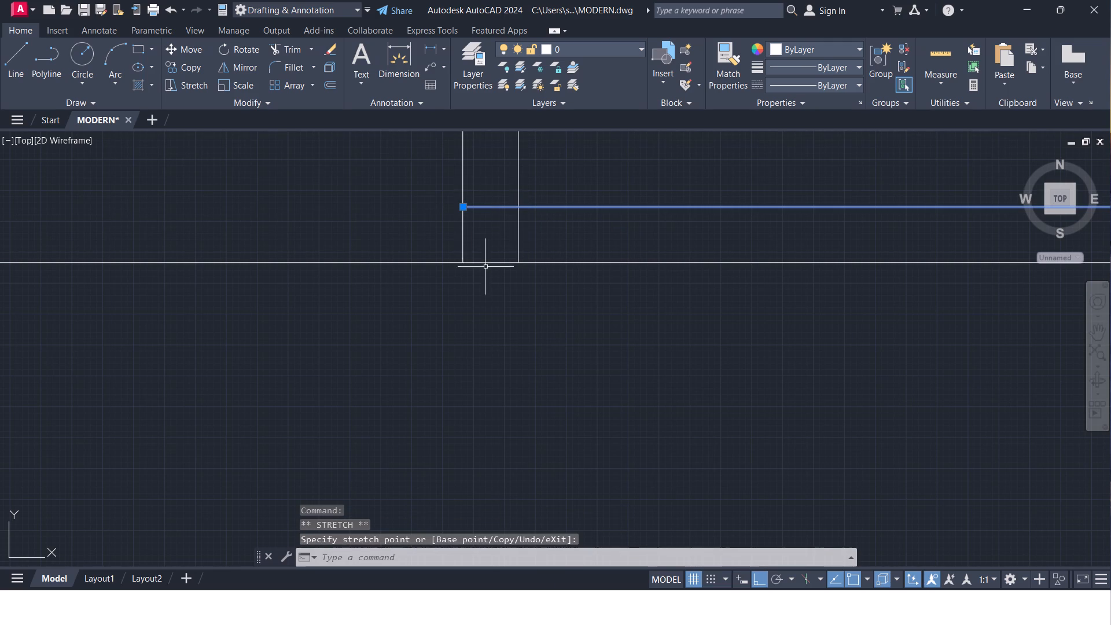
Trim the overlapping ends of the vertical partition's right line and the full-width partition's upper line into a clean inner corner.
text(TR)
key(Return)
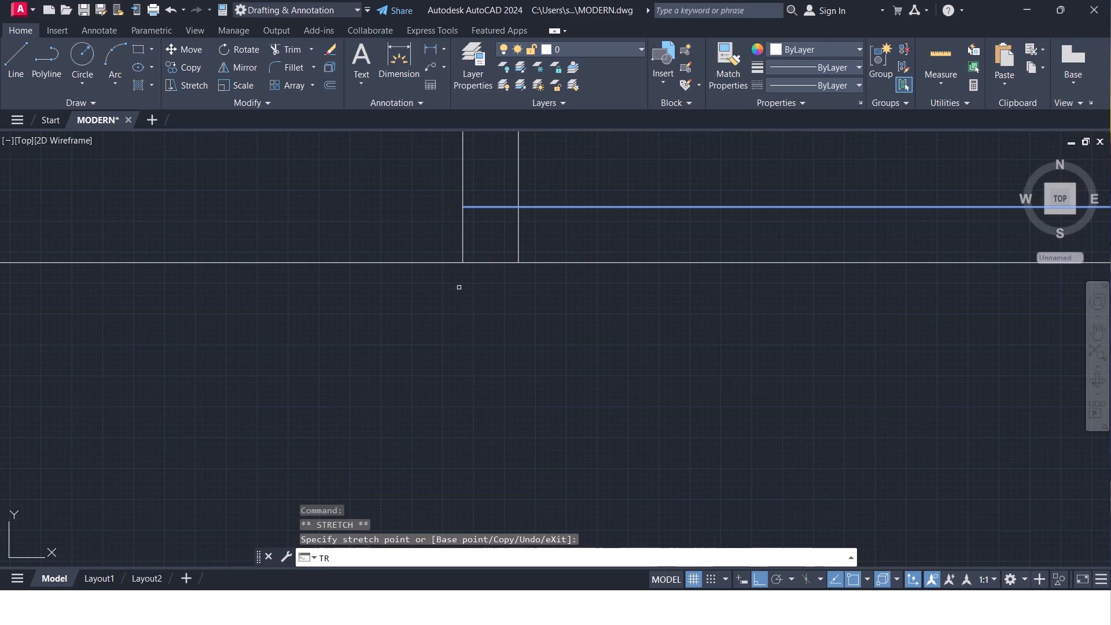
click(518, 230)
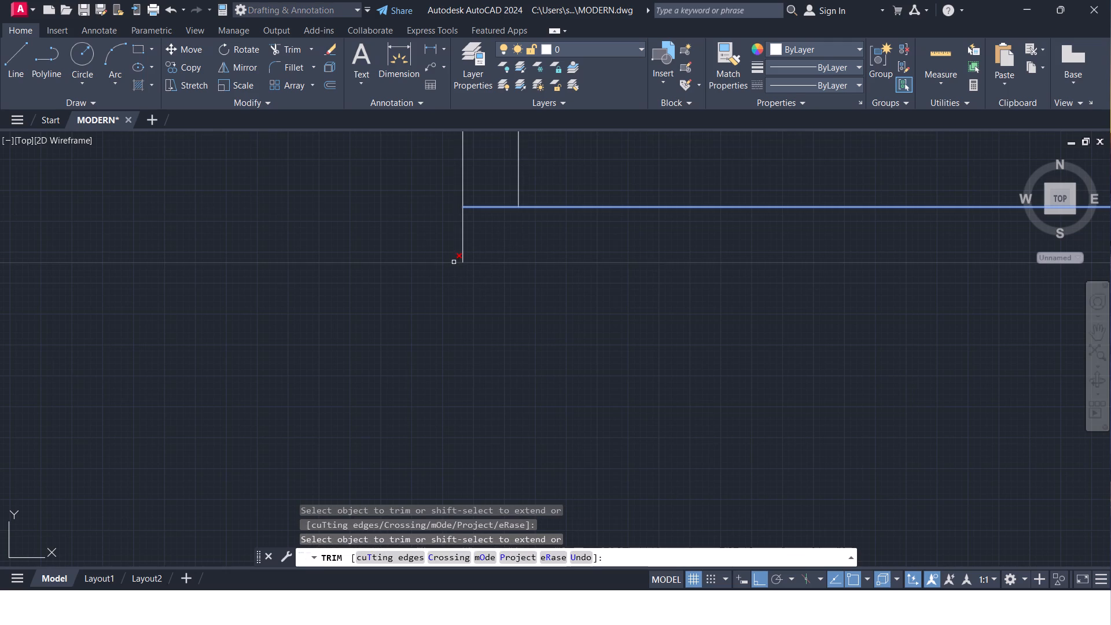
click(484, 205)
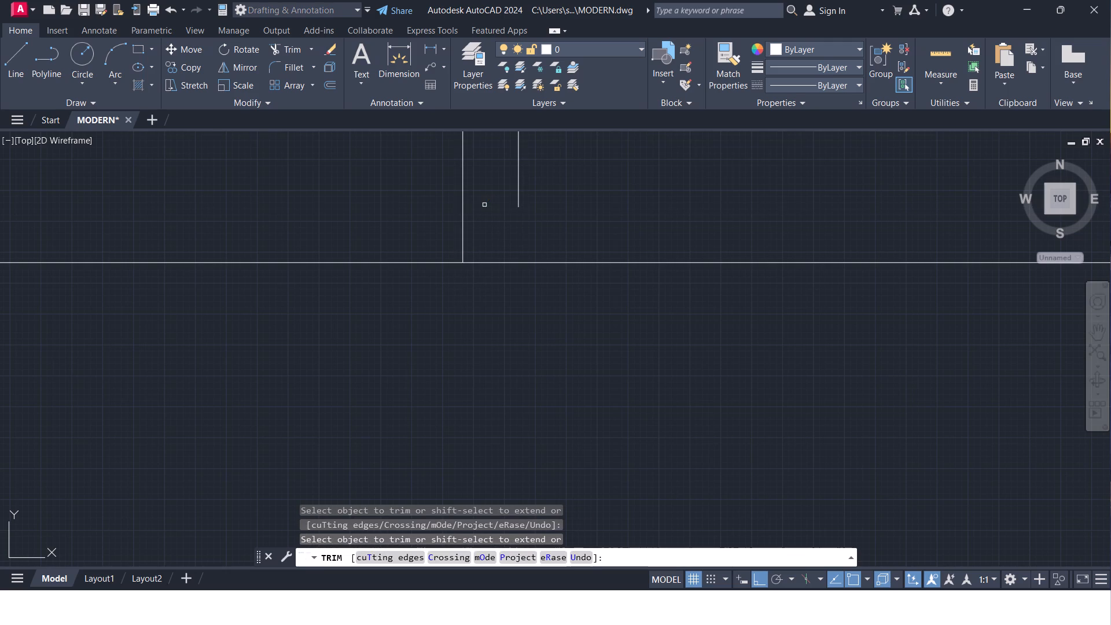
key(ctrl+z)
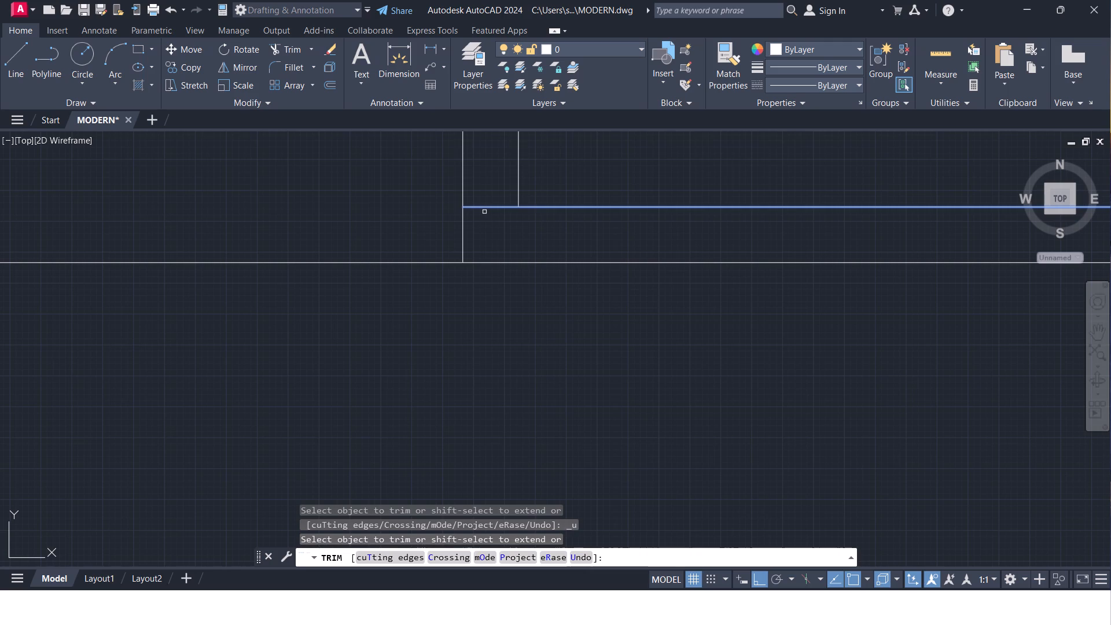
key(Escape)
key(Escape)
text(TR)
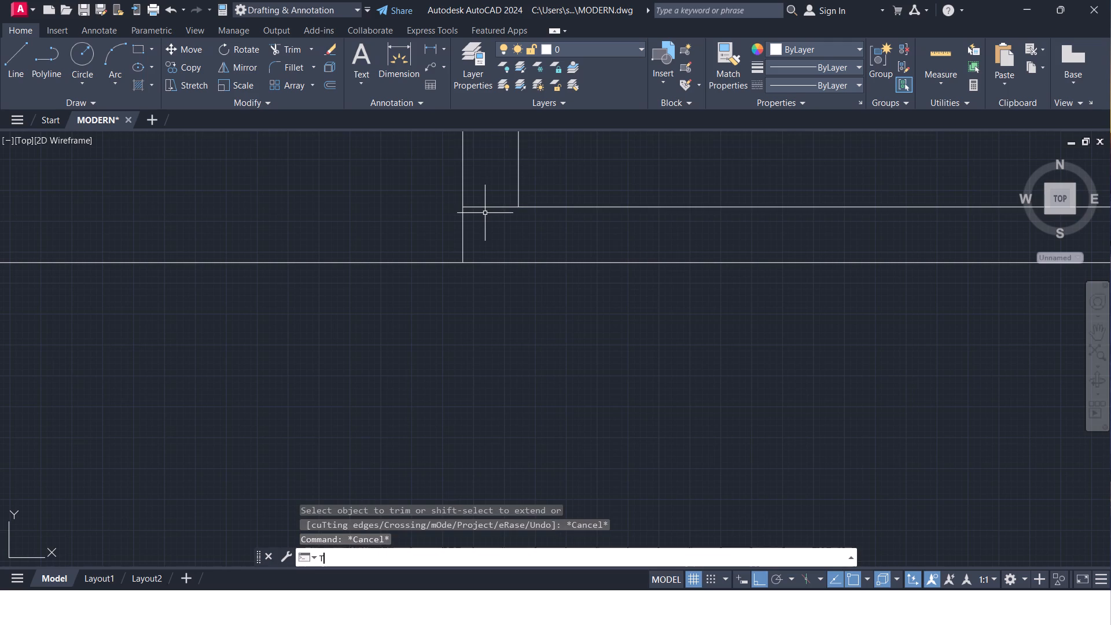
key(Return)
click(497, 208)
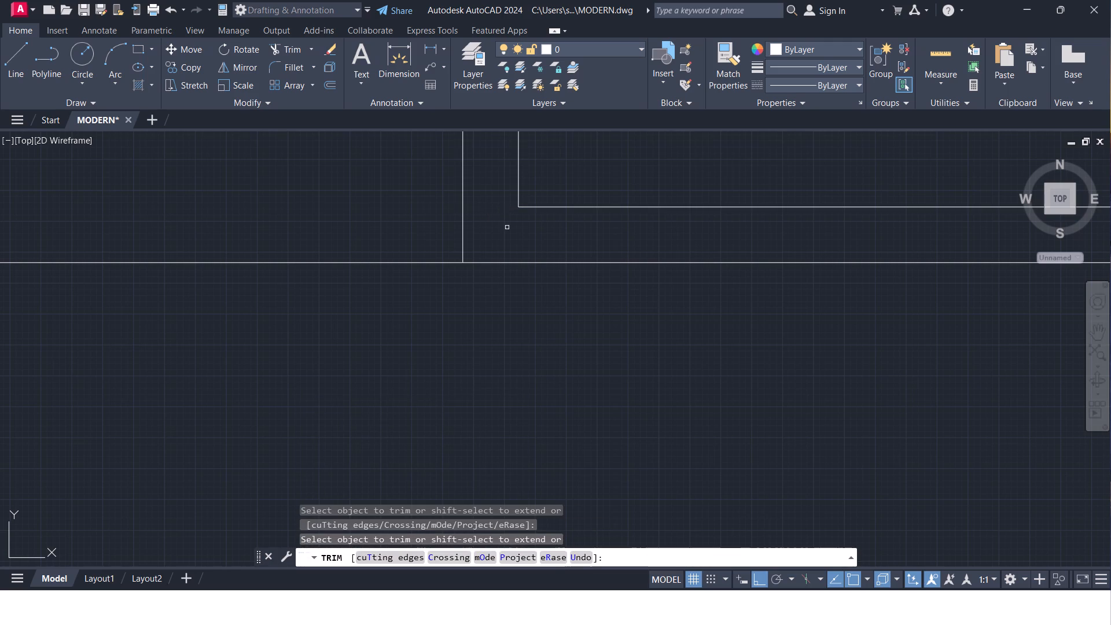
scroll(508, 229, down, 3)
key(Escape)
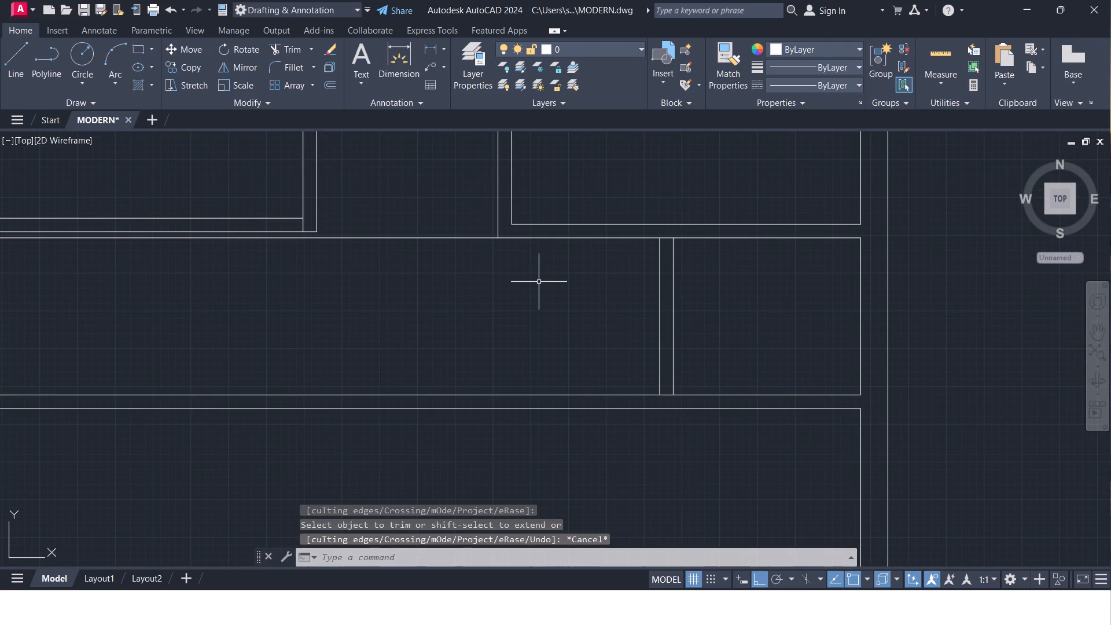
Stretch the lower end of the upper-right room's outer left partition line down past the full-width line below that room.
scroll(539, 282, down, 1)
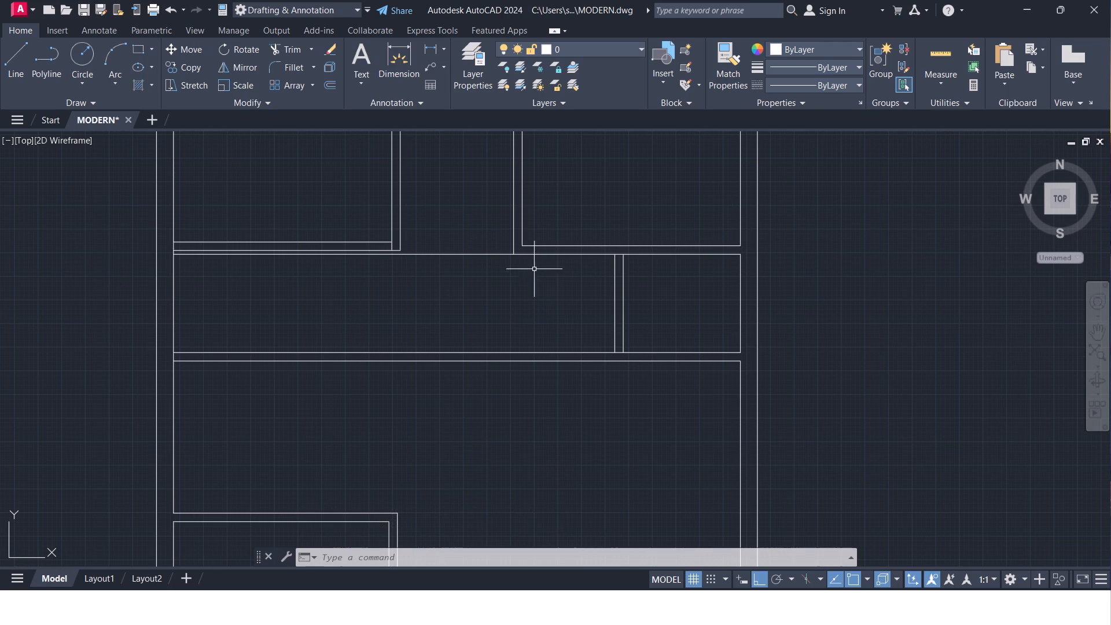
click(514, 225)
click(514, 255)
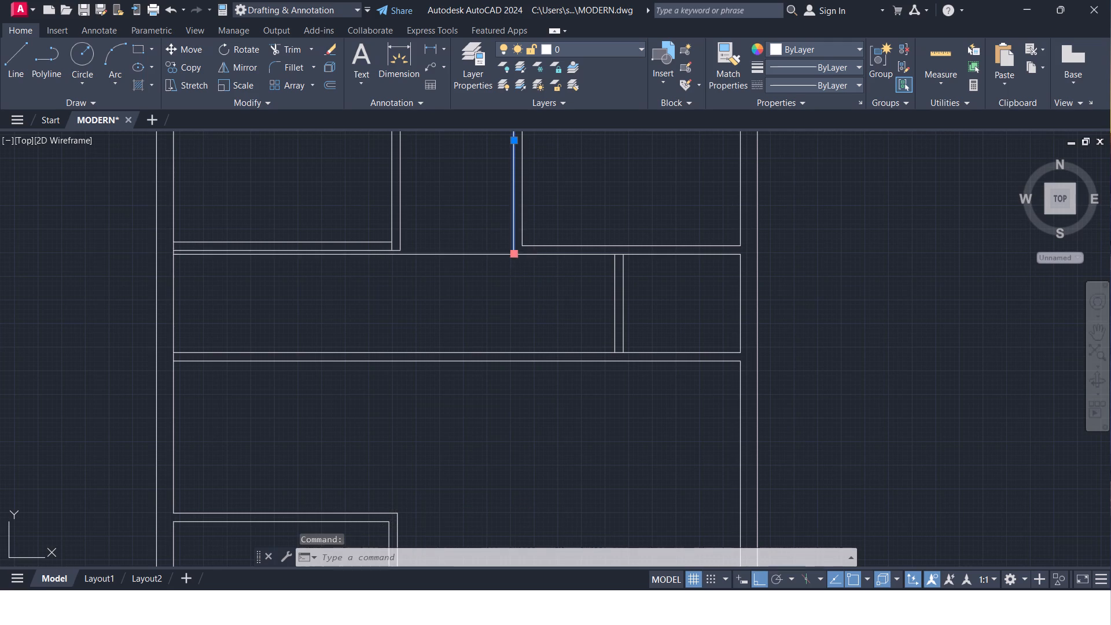
click(514, 273)
key(Escape)
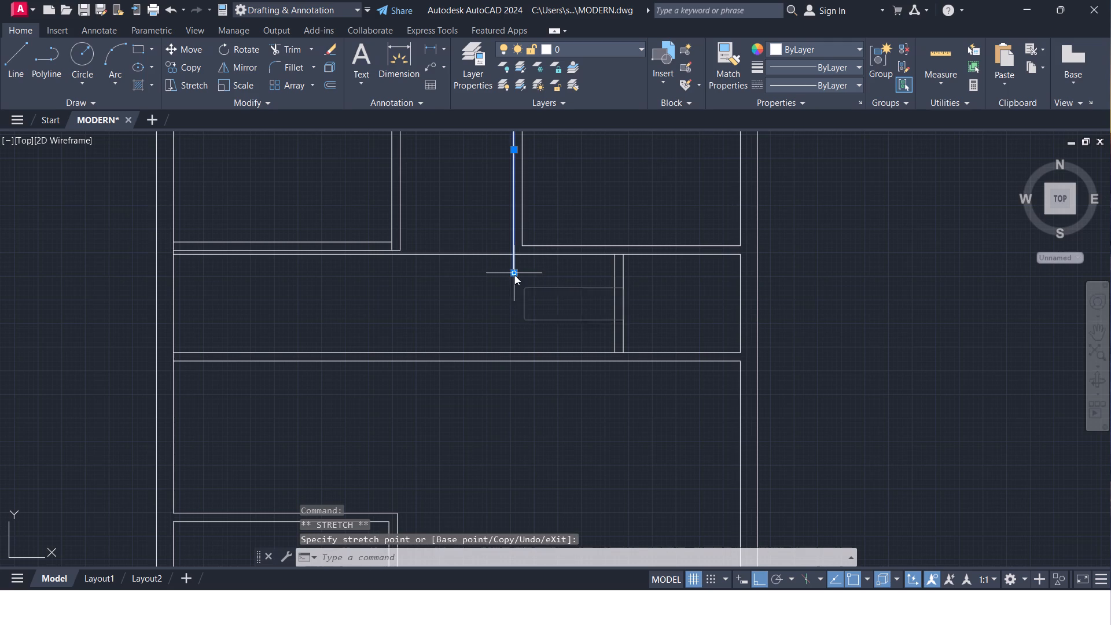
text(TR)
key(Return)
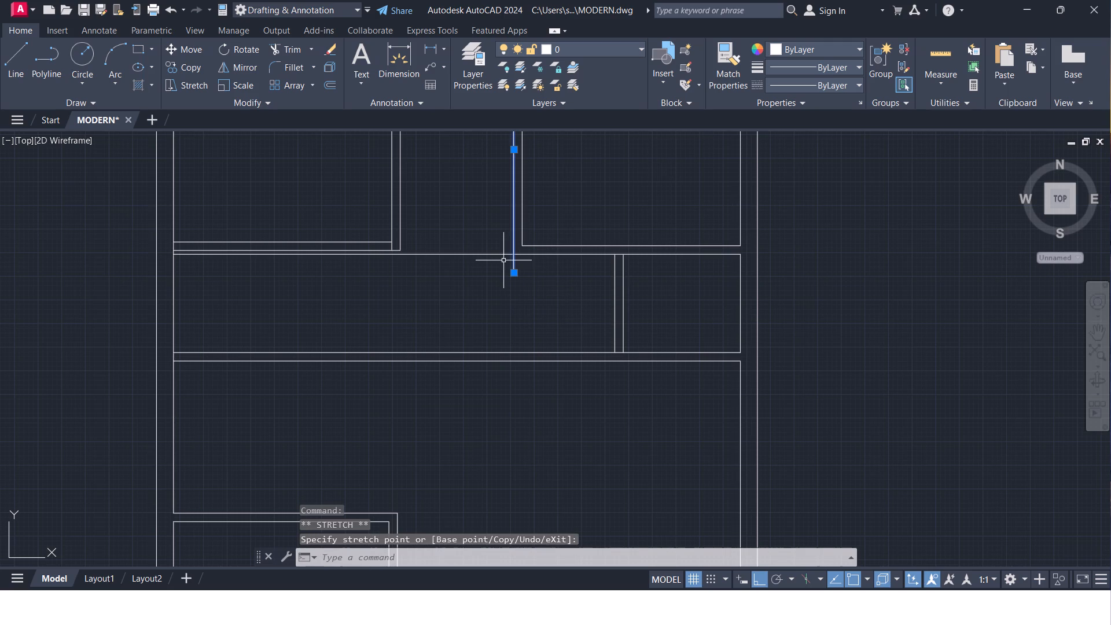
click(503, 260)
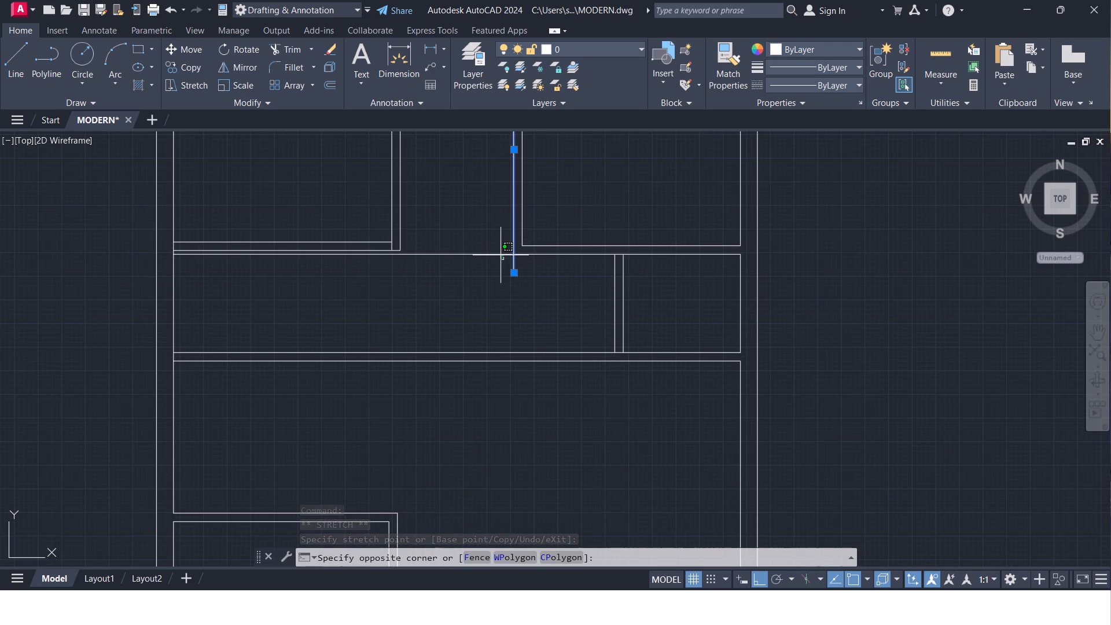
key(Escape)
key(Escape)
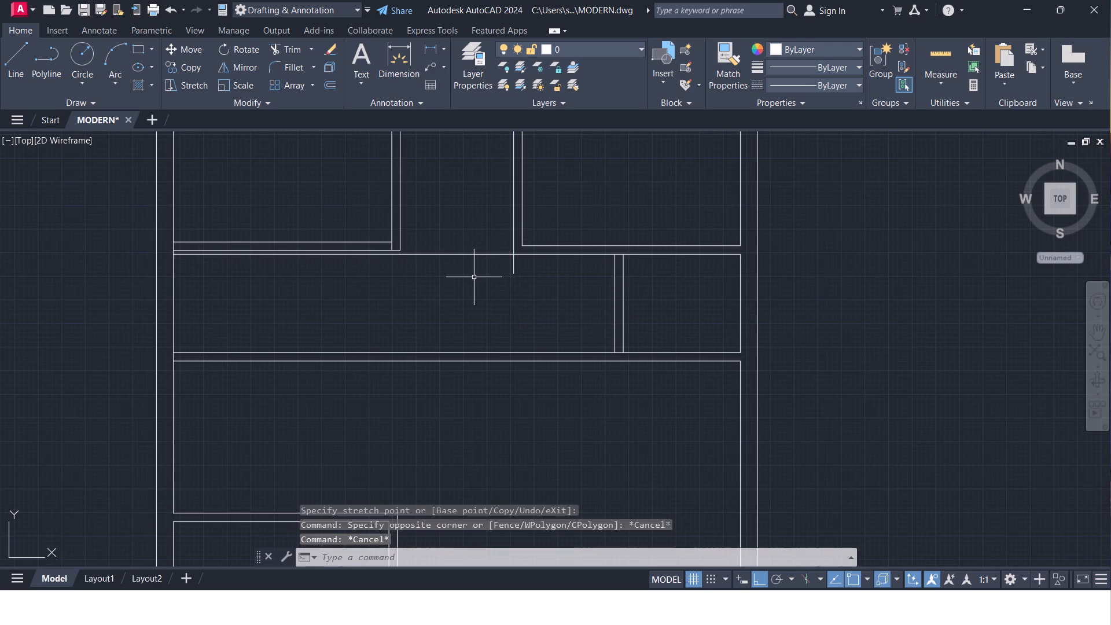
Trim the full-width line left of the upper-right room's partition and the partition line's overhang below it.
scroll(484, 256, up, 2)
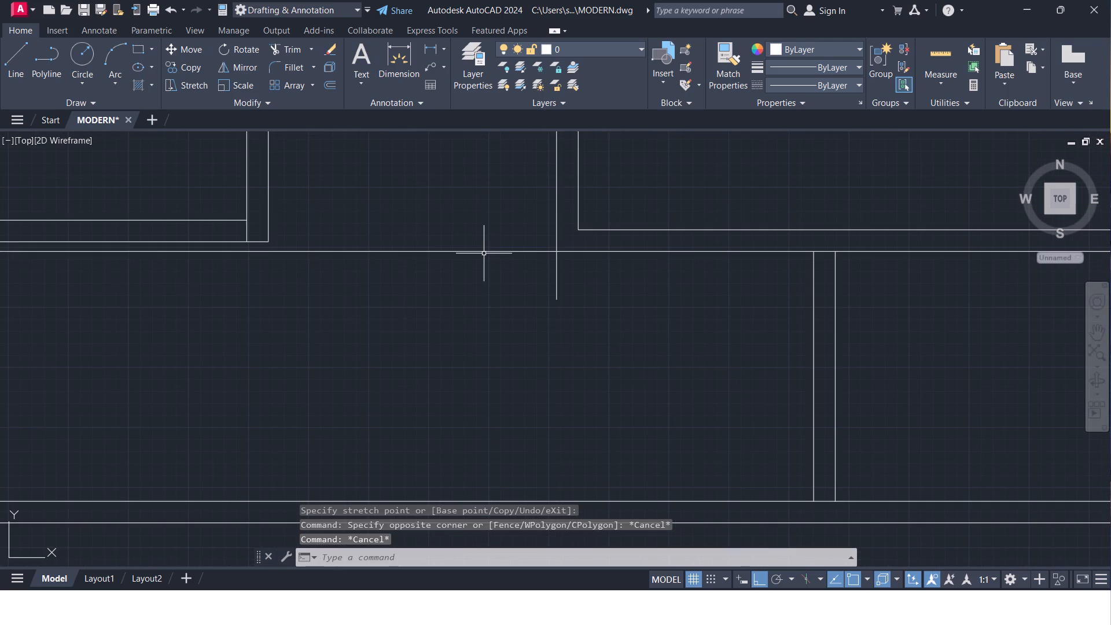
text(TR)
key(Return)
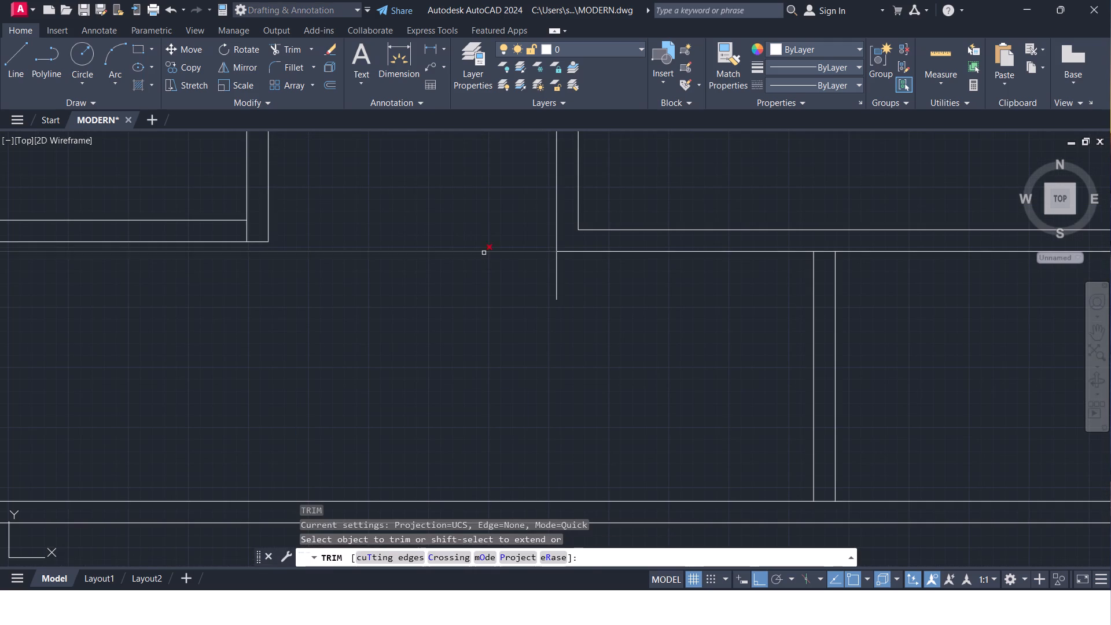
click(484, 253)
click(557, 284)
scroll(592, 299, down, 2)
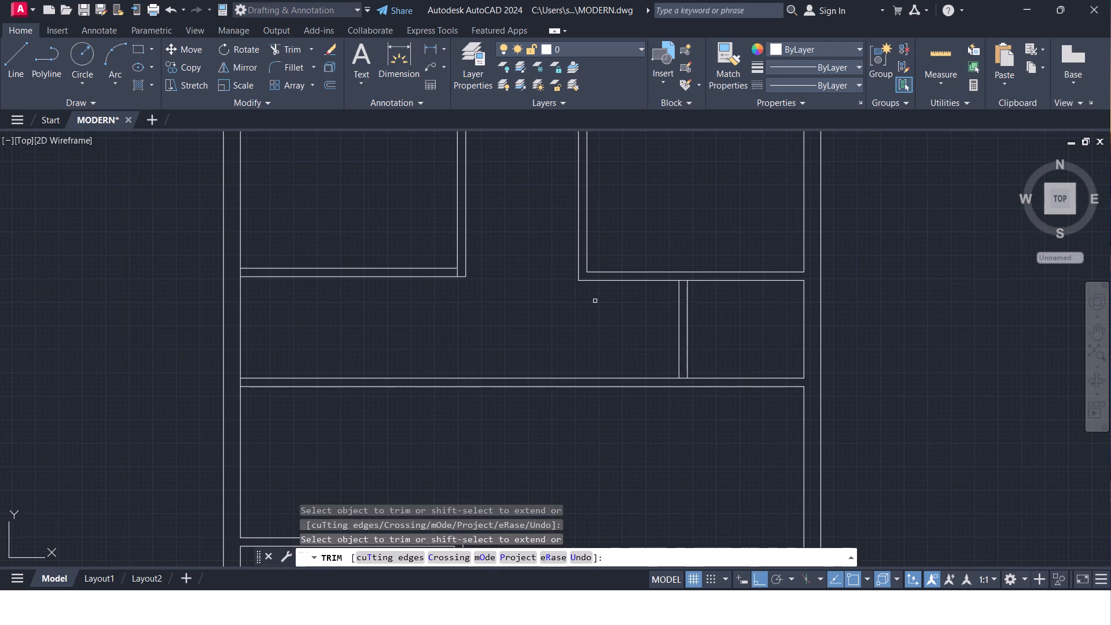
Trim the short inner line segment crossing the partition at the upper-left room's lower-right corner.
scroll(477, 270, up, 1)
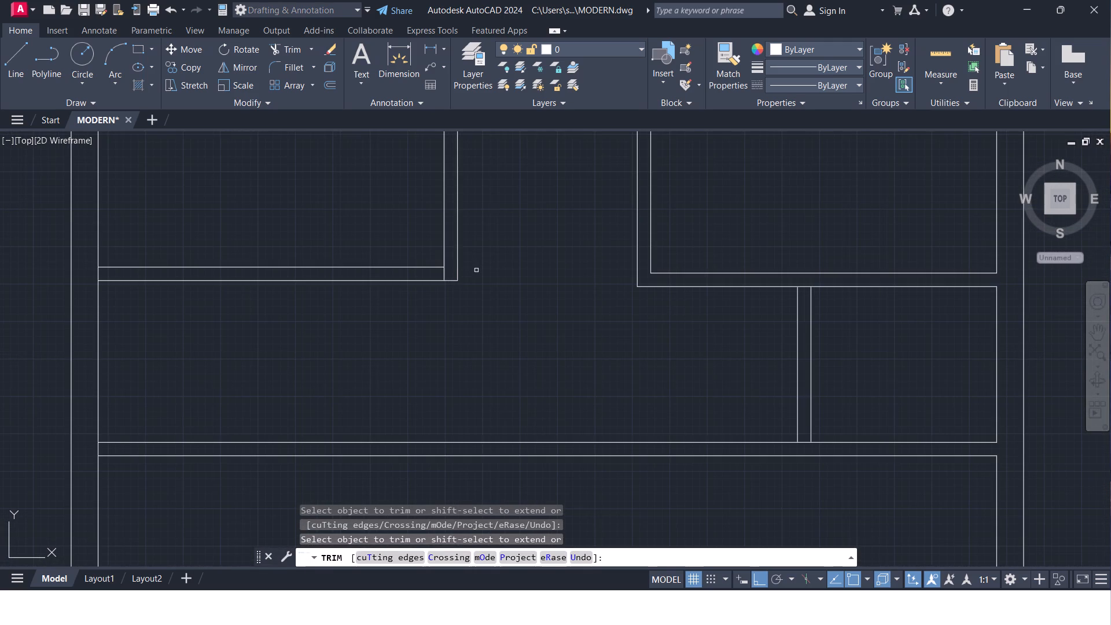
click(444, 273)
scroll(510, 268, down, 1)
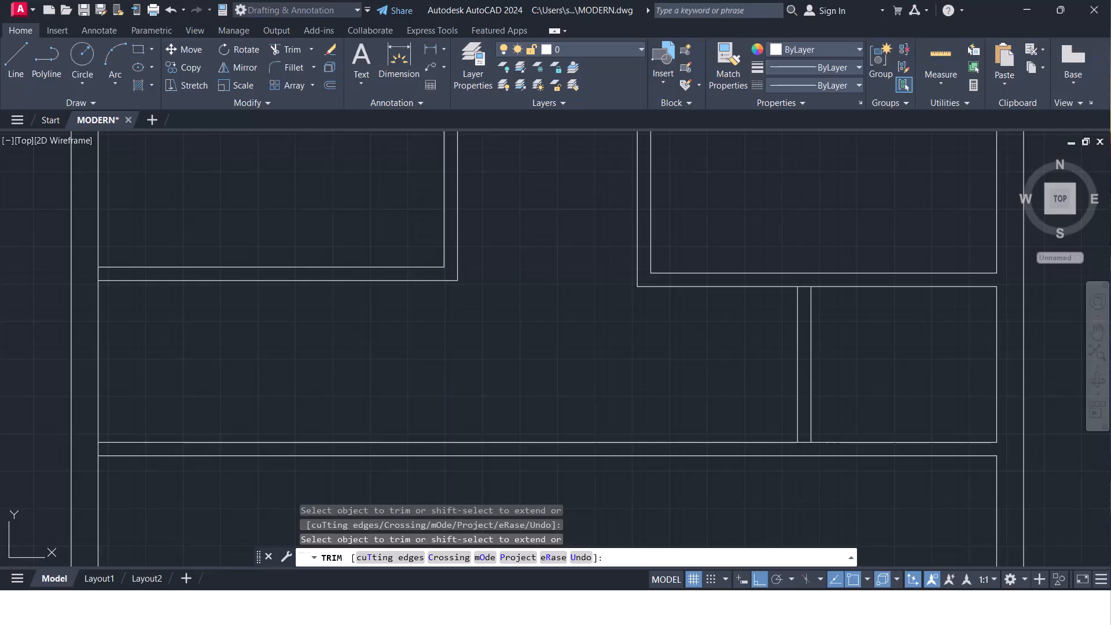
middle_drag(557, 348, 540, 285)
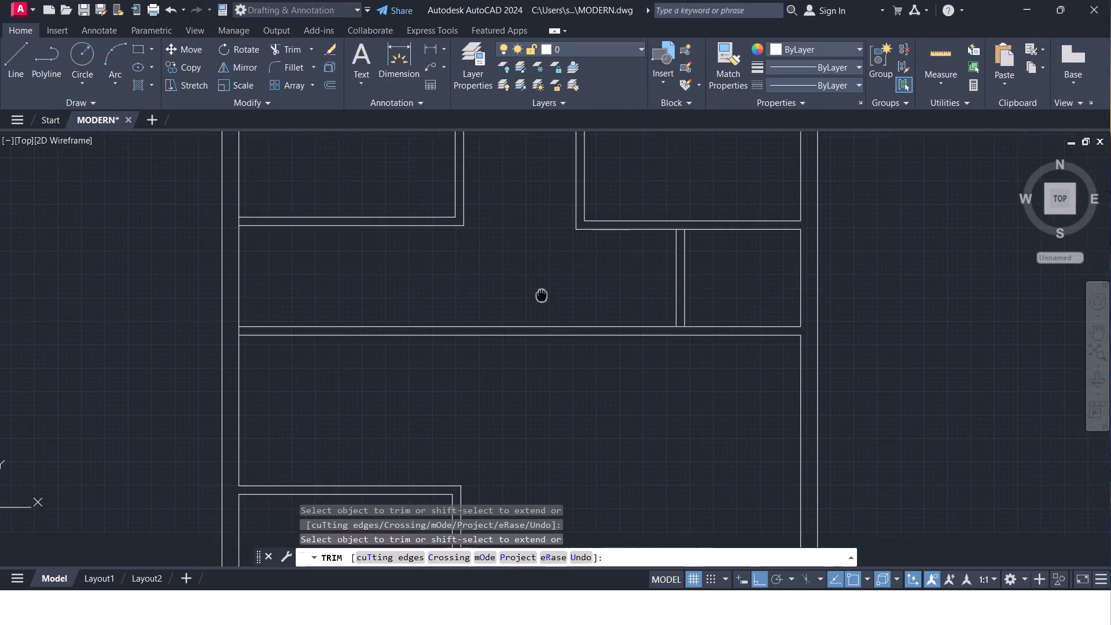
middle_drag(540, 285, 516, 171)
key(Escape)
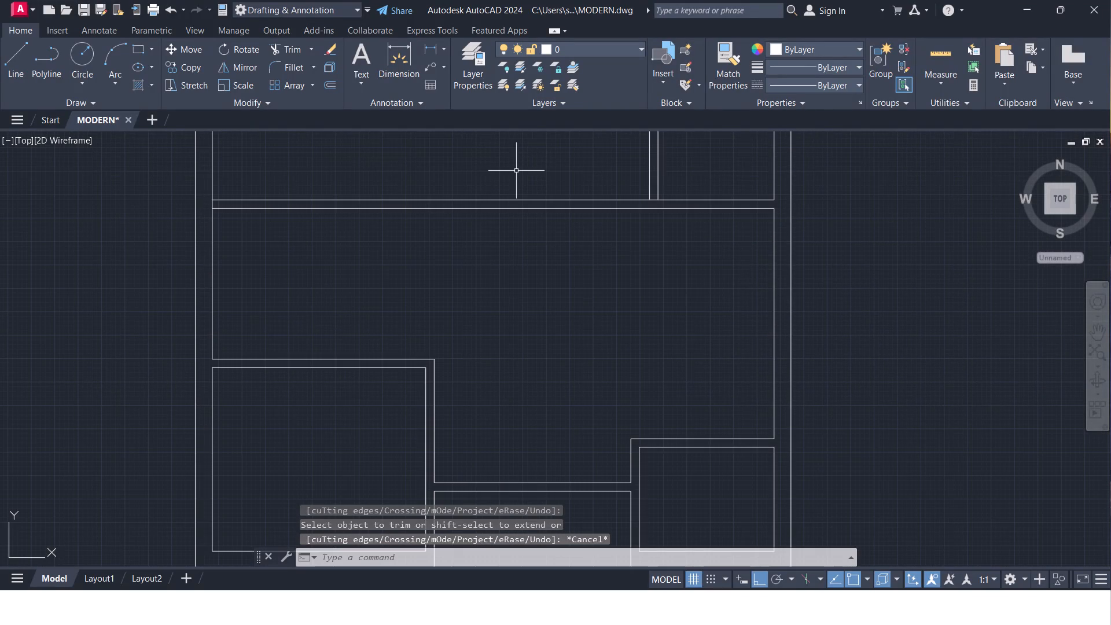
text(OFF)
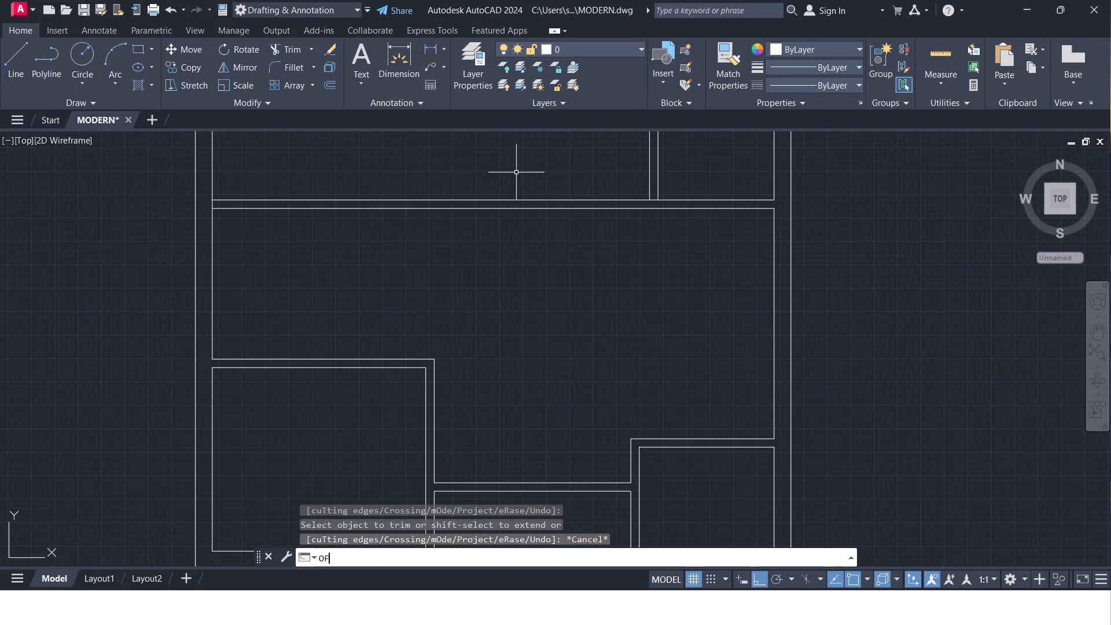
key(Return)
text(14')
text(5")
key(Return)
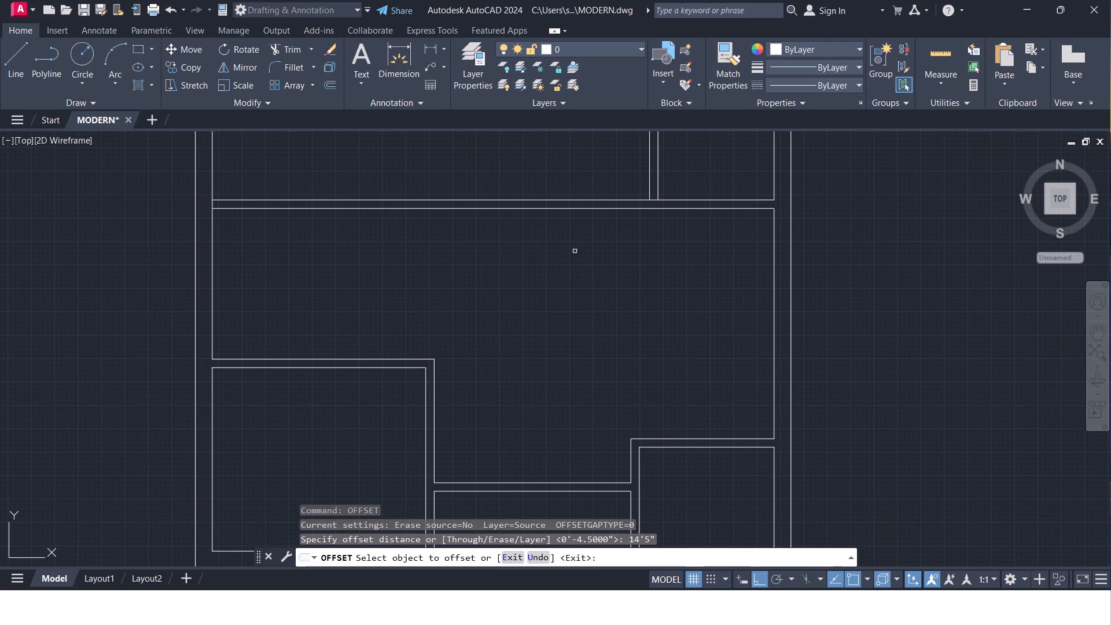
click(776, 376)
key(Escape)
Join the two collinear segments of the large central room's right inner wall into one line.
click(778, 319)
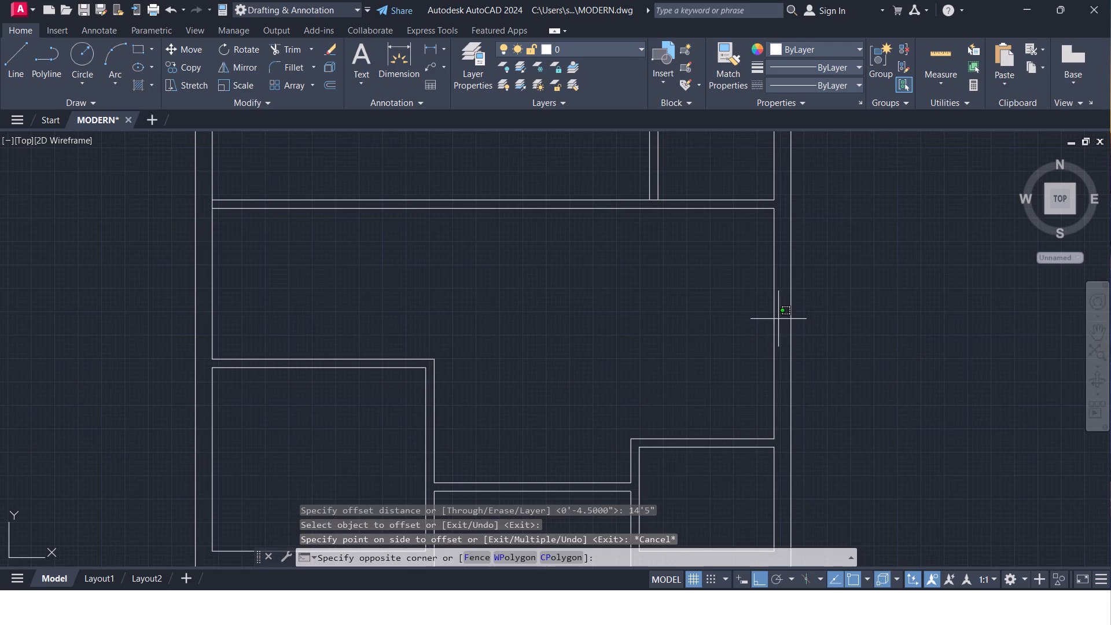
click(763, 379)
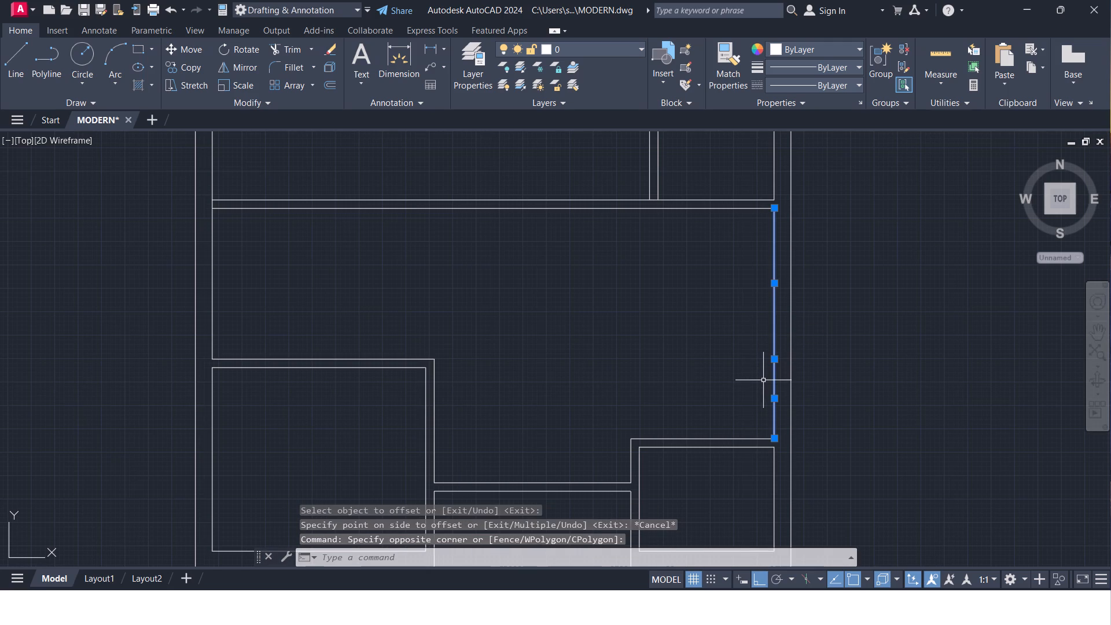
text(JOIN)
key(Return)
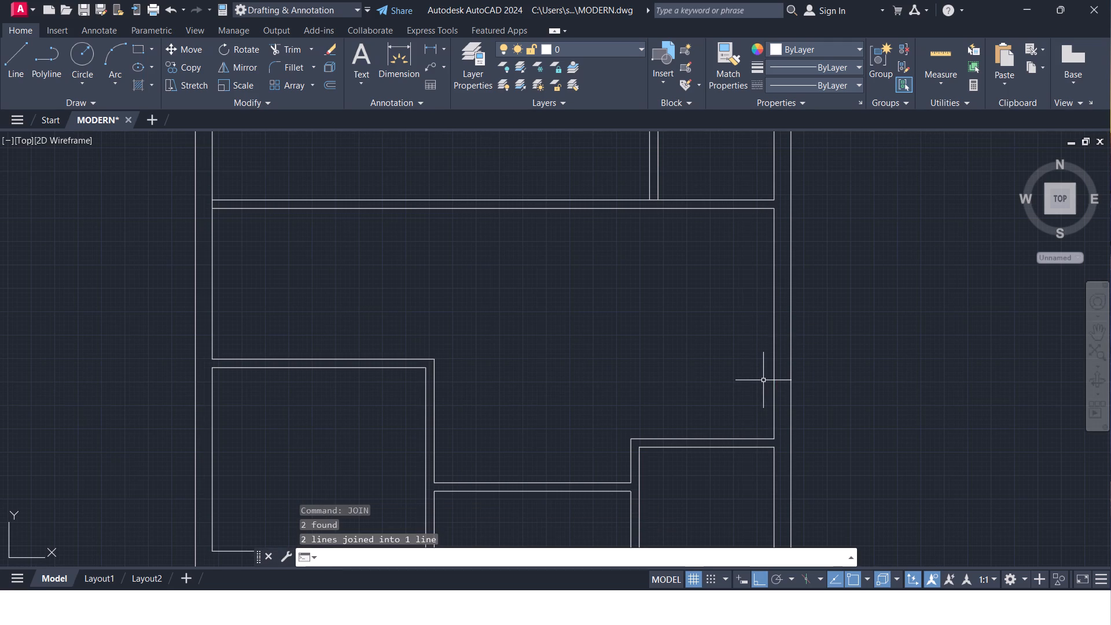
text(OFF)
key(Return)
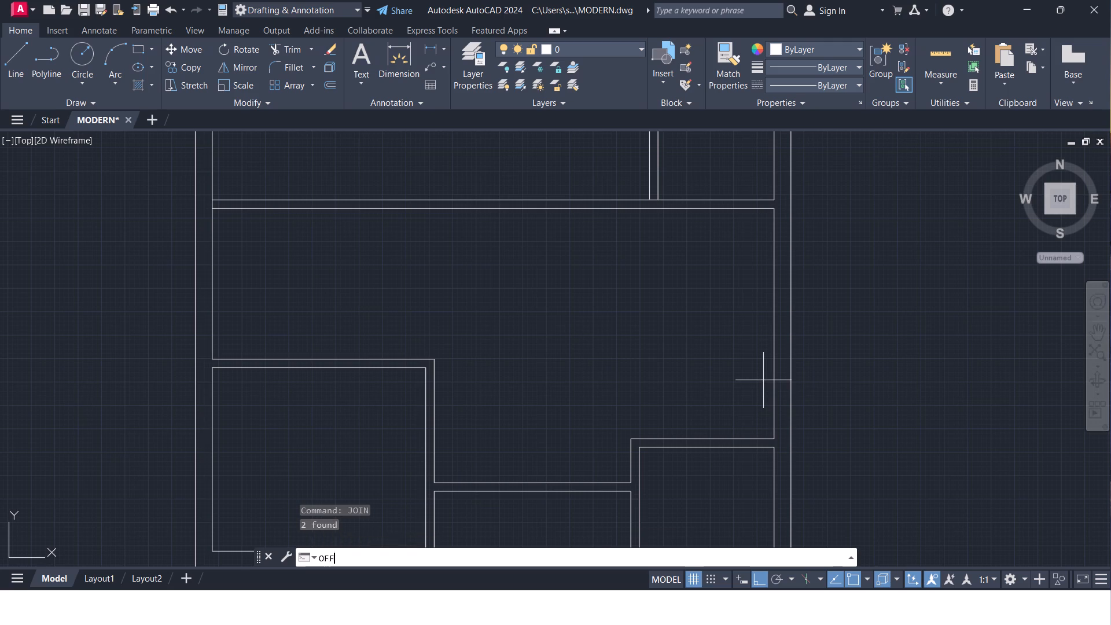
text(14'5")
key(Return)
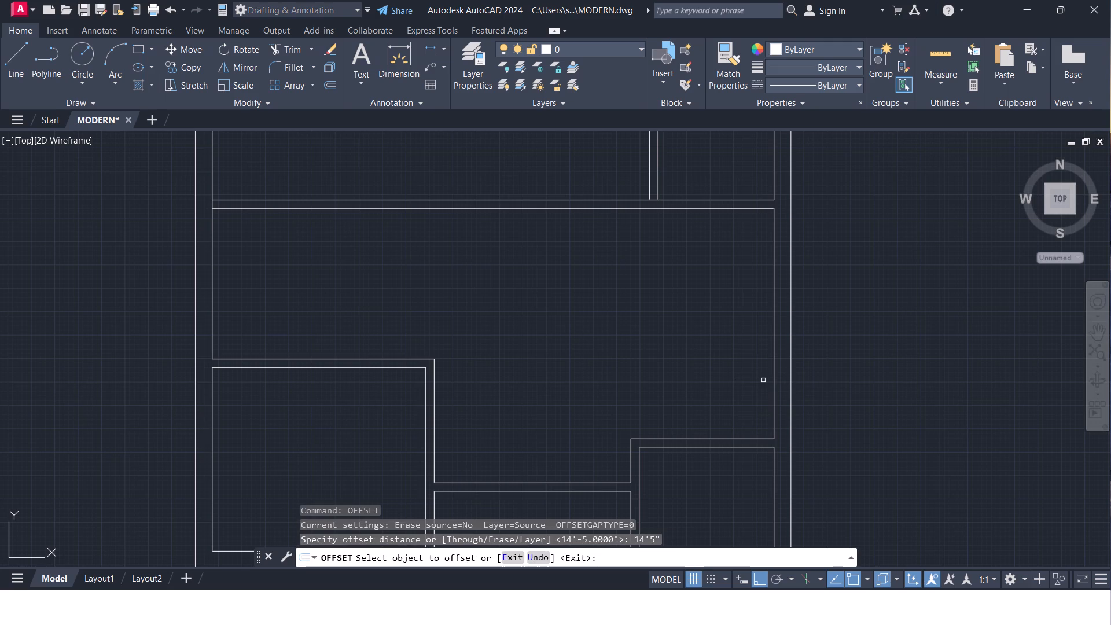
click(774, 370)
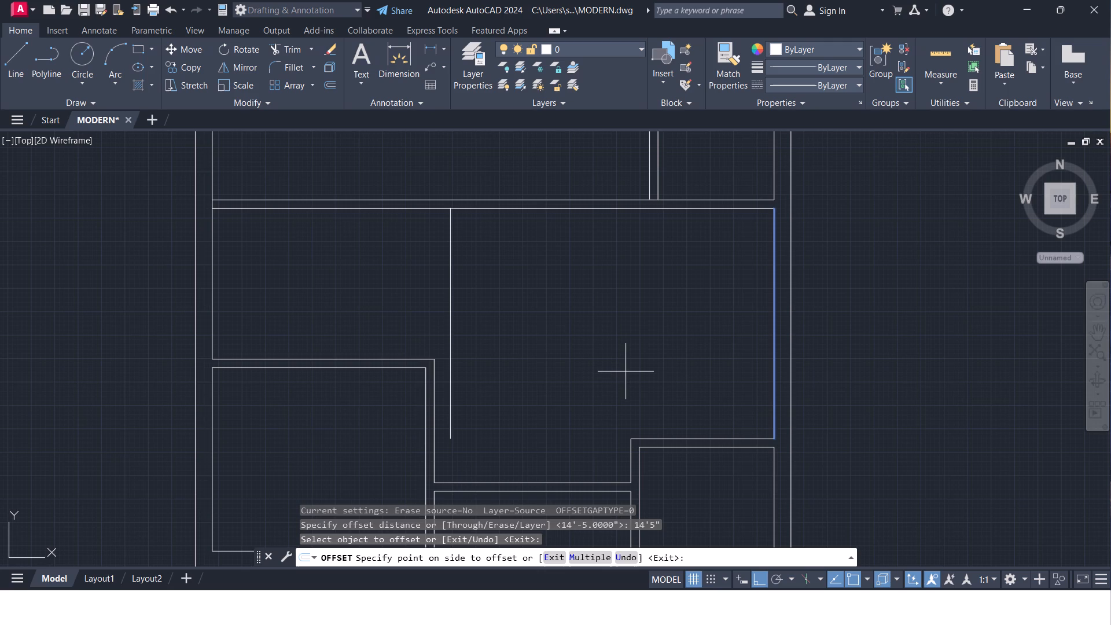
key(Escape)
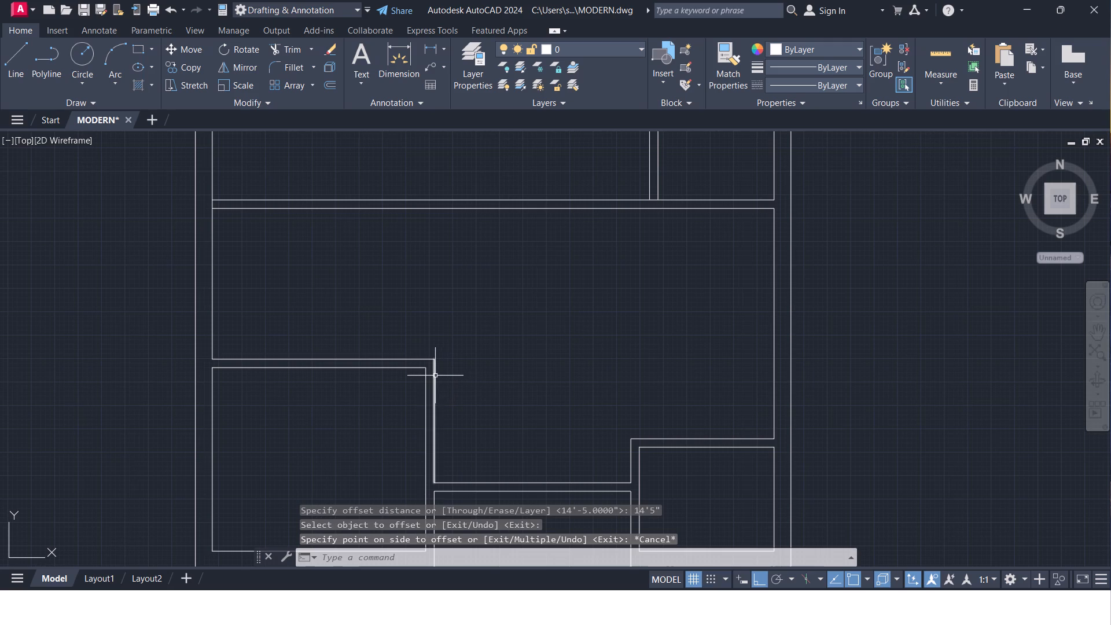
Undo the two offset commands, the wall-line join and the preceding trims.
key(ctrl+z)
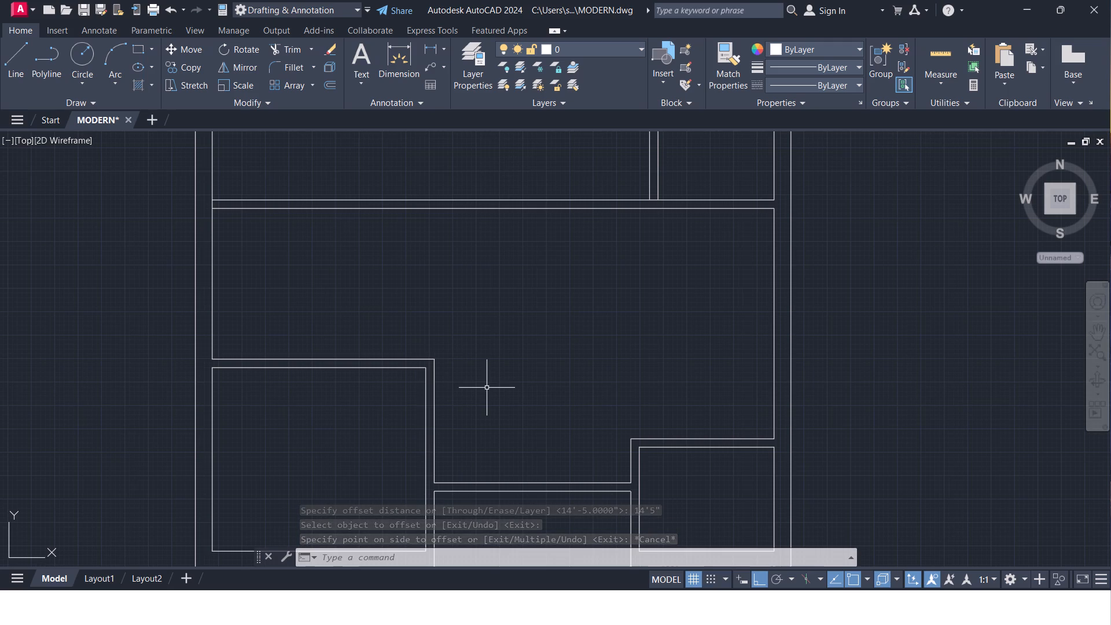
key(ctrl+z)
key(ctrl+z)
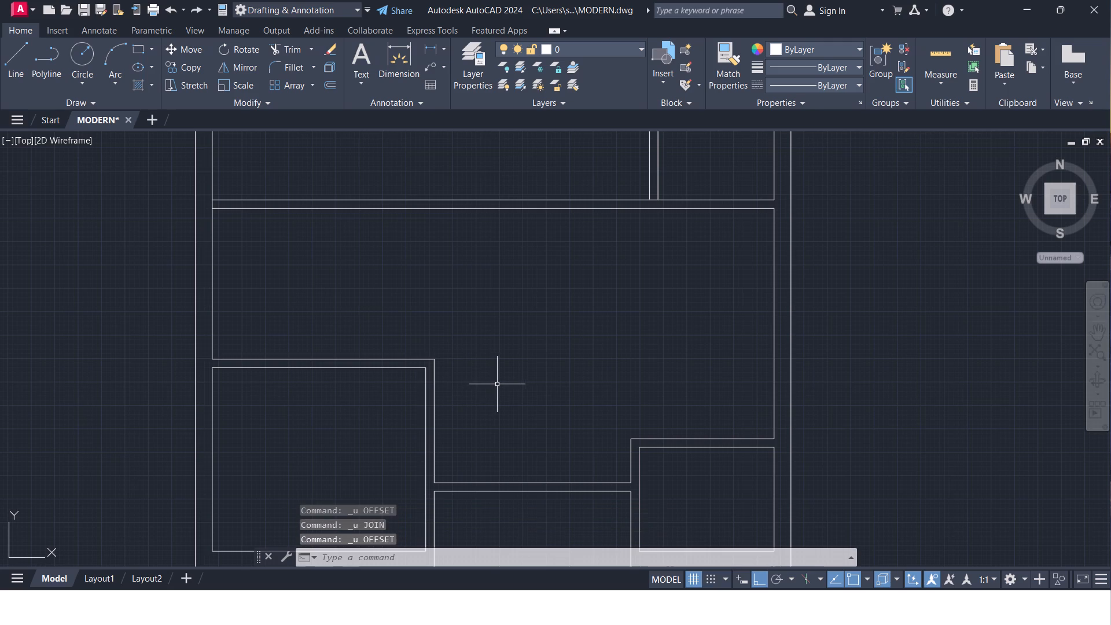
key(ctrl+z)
Trim the full-width line left of the upper-right room's partition and the partition line's overhang into a clean outer corner.
scroll(553, 354, down, 4)
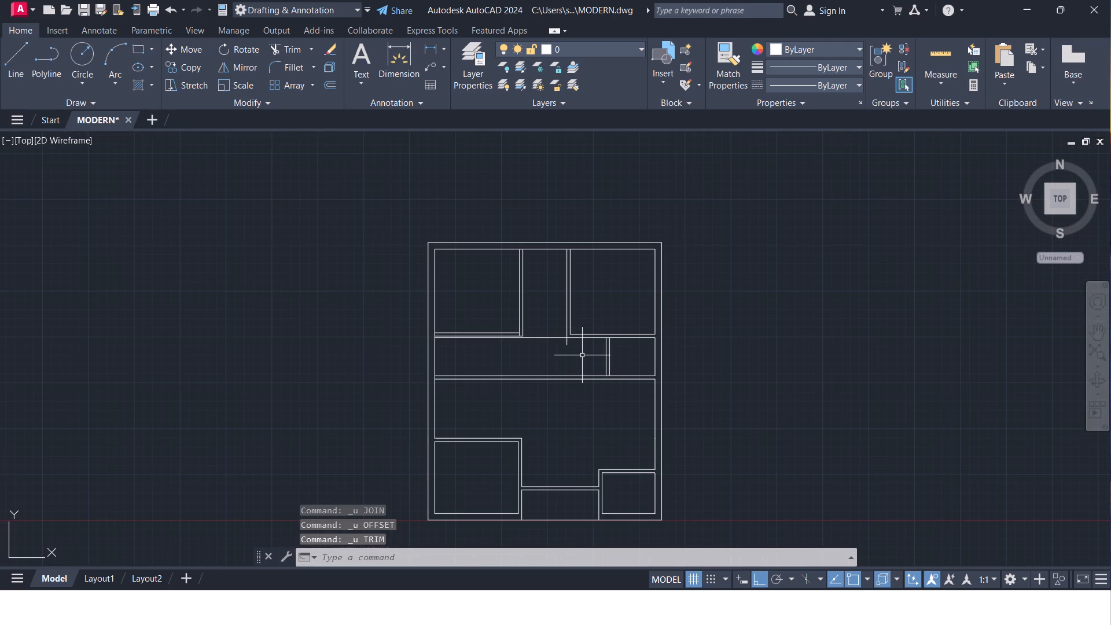
scroll(583, 355, up, 4)
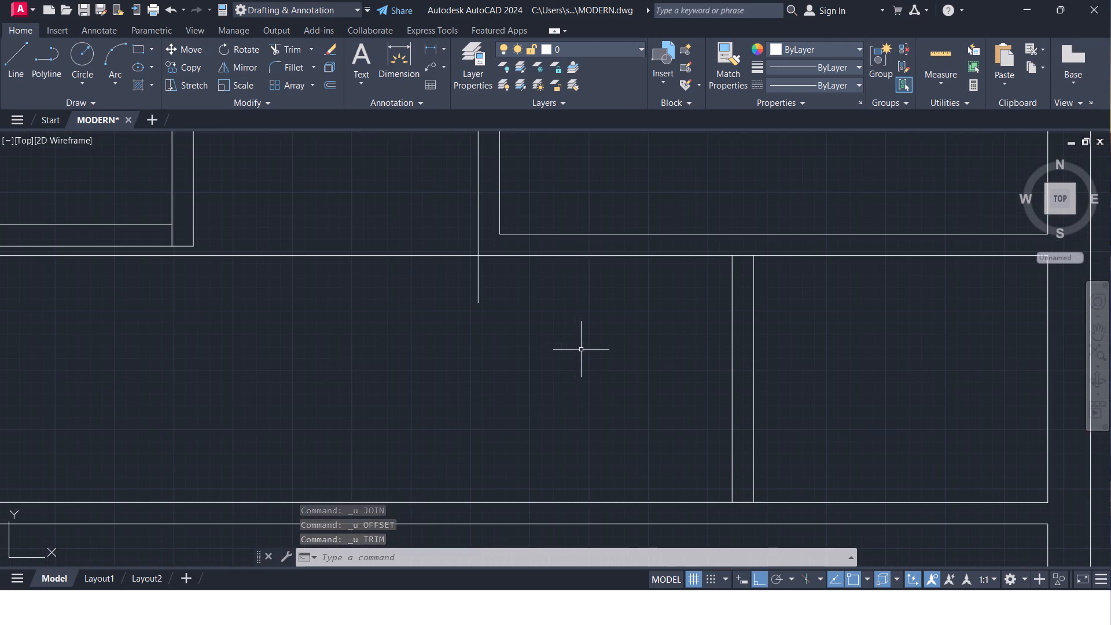
text(TR)
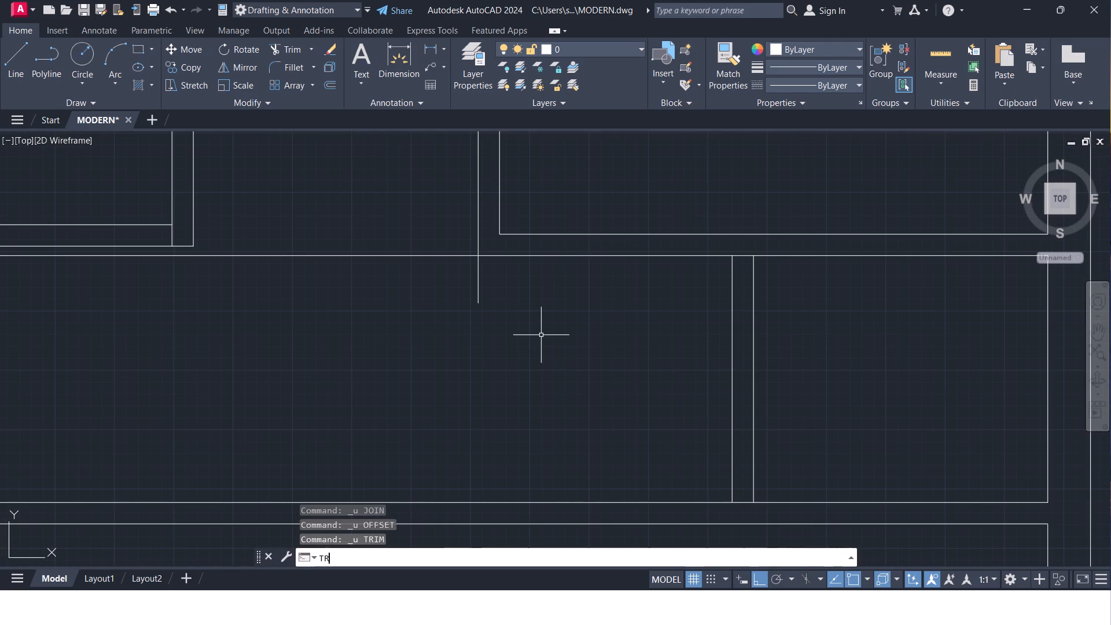
key(Return)
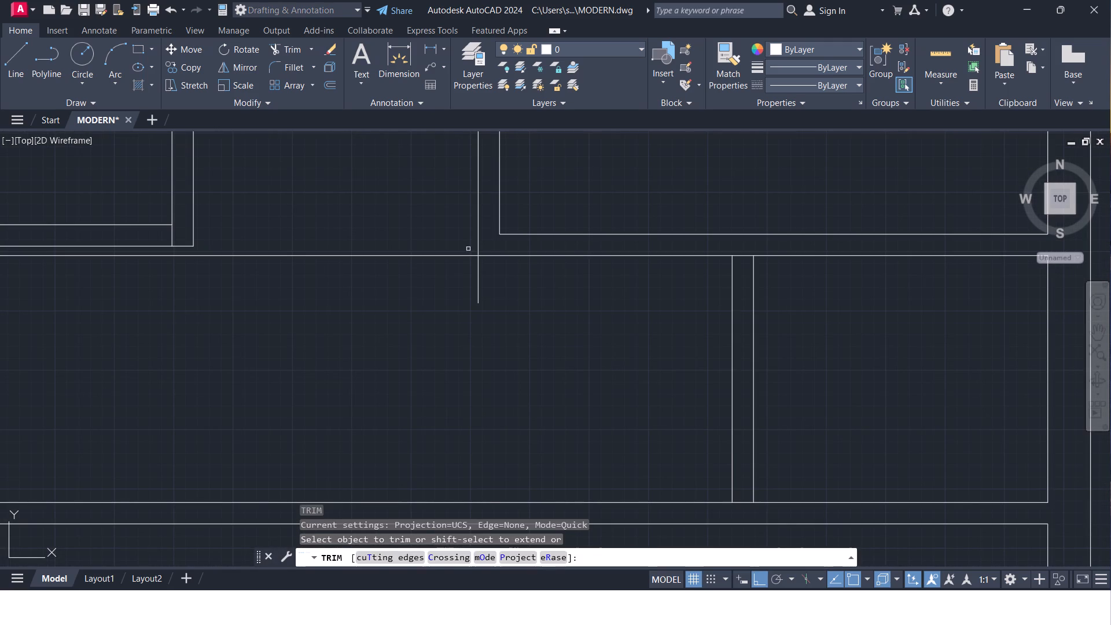
click(468, 249)
click(456, 272)
click(466, 271)
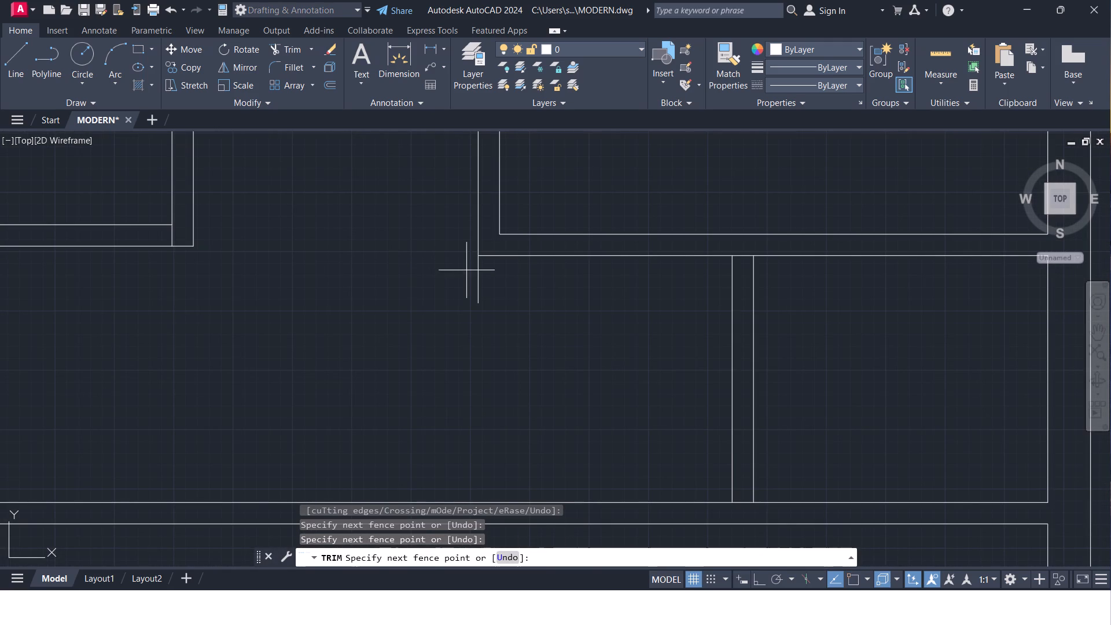
click(491, 273)
scroll(490, 306, down, 2)
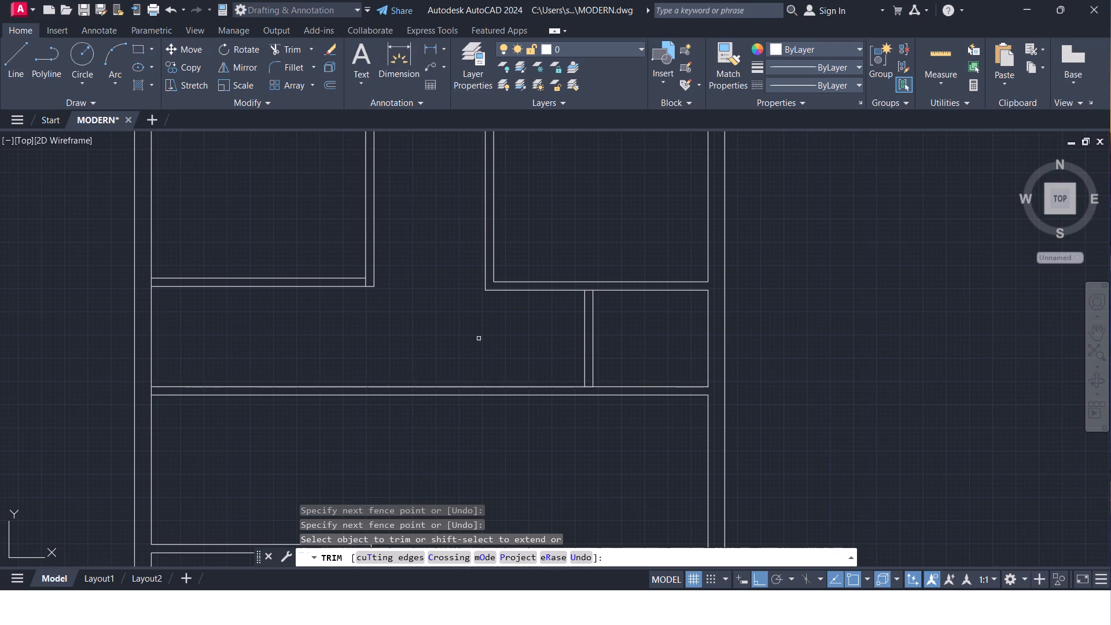
middle_drag(478, 340, 480, 230)
key(Escape)
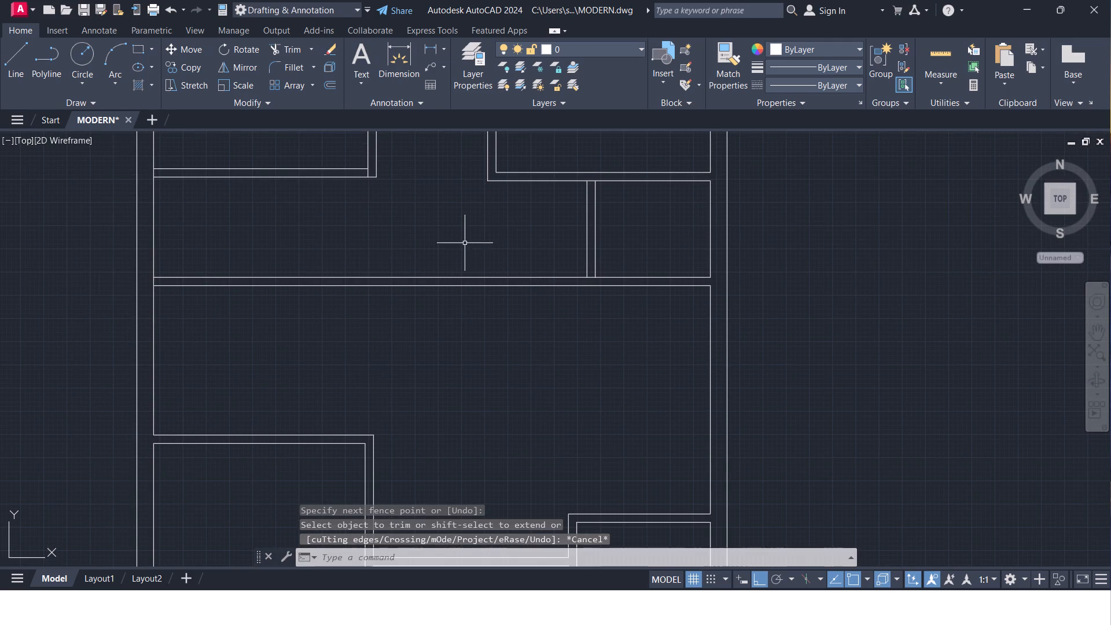
Stretch the upper end of the lower-left room's outer right partition line up to the full-width partition's lower line.
scroll(453, 317, down, 1)
middle_drag(439, 354, 459, 233)
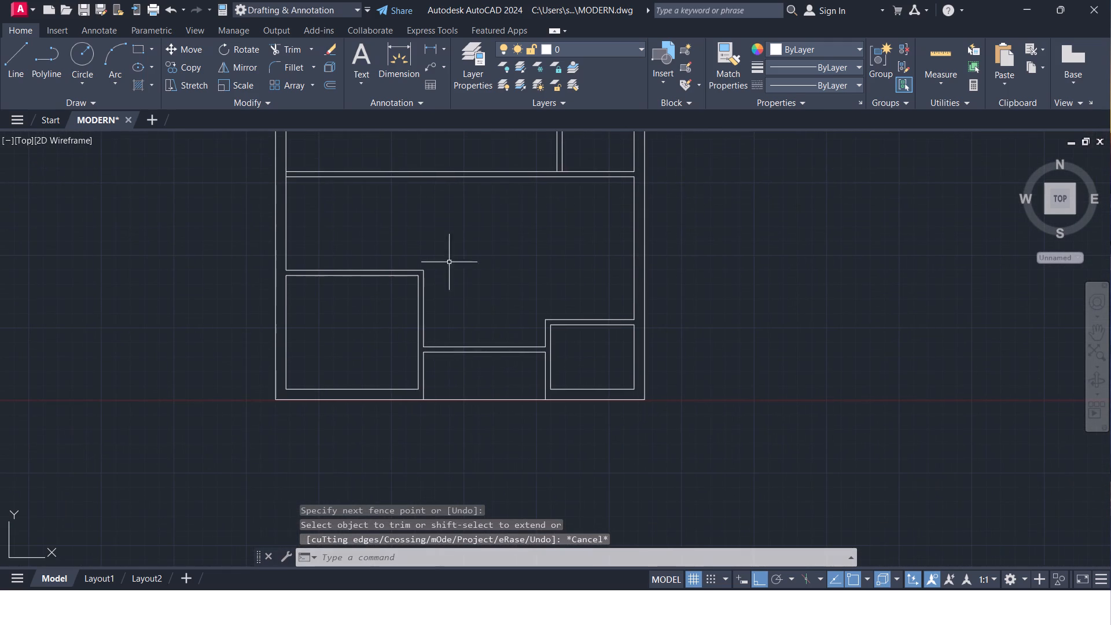
click(425, 295)
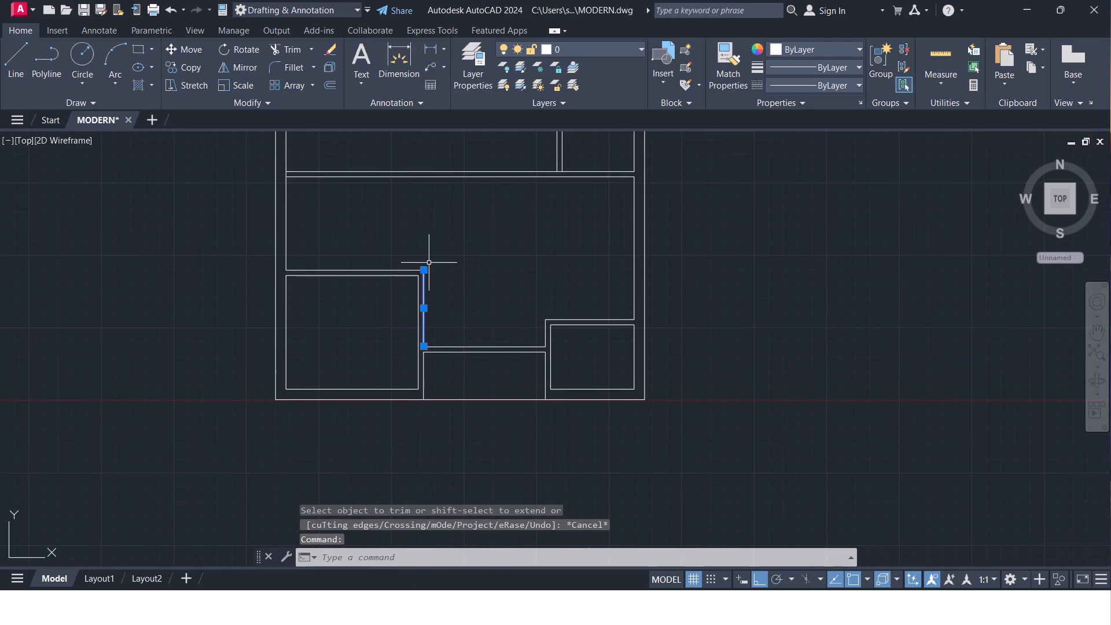
click(423, 267)
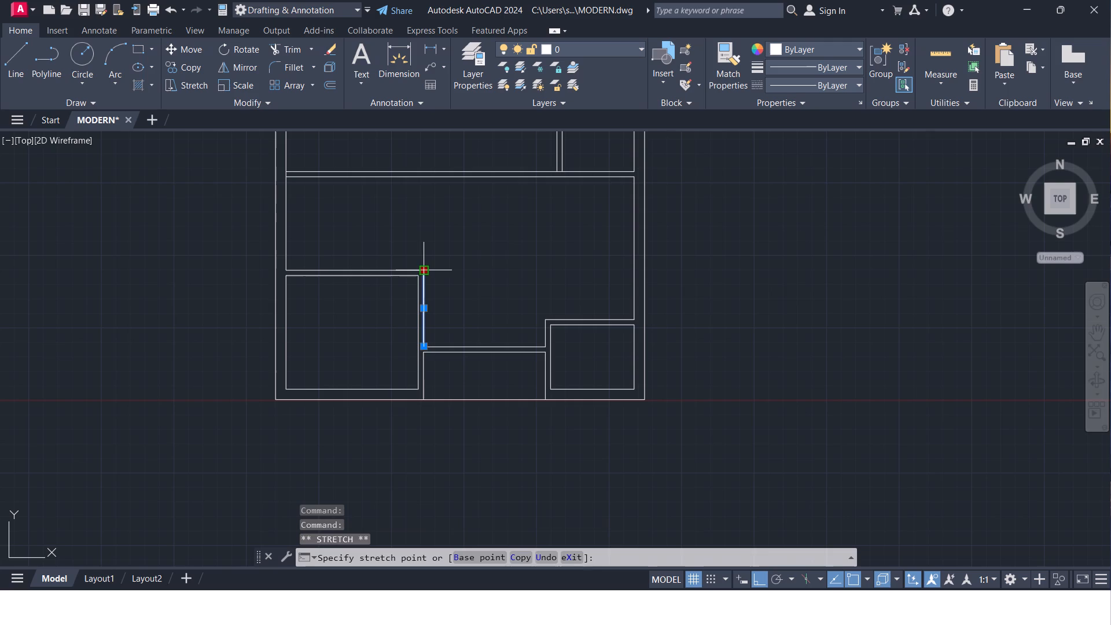
click(425, 175)
scroll(458, 268, down, 1)
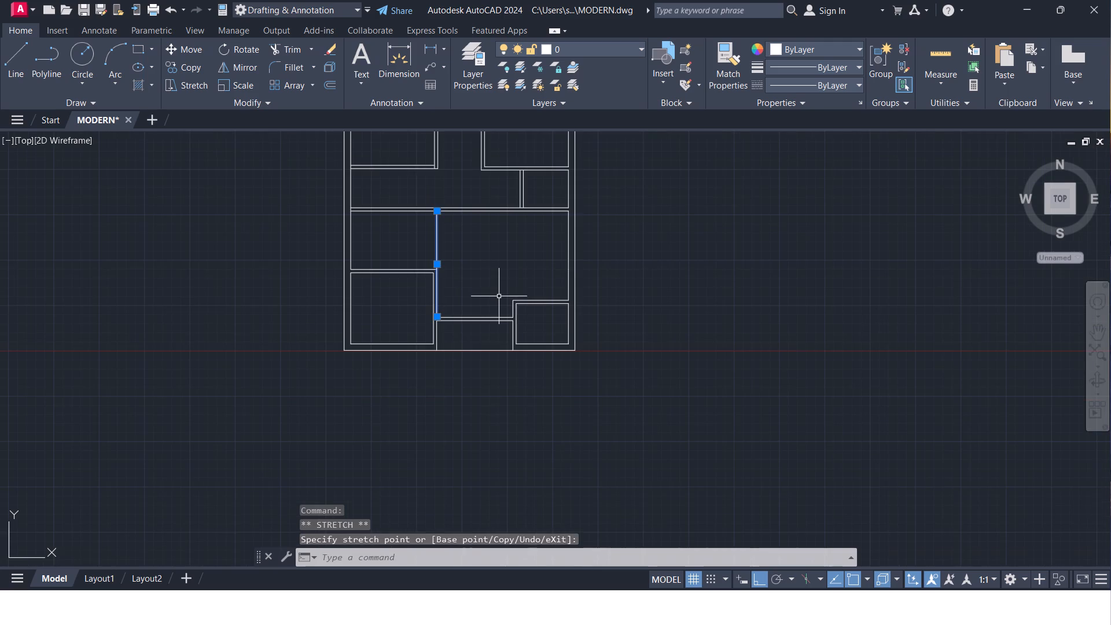
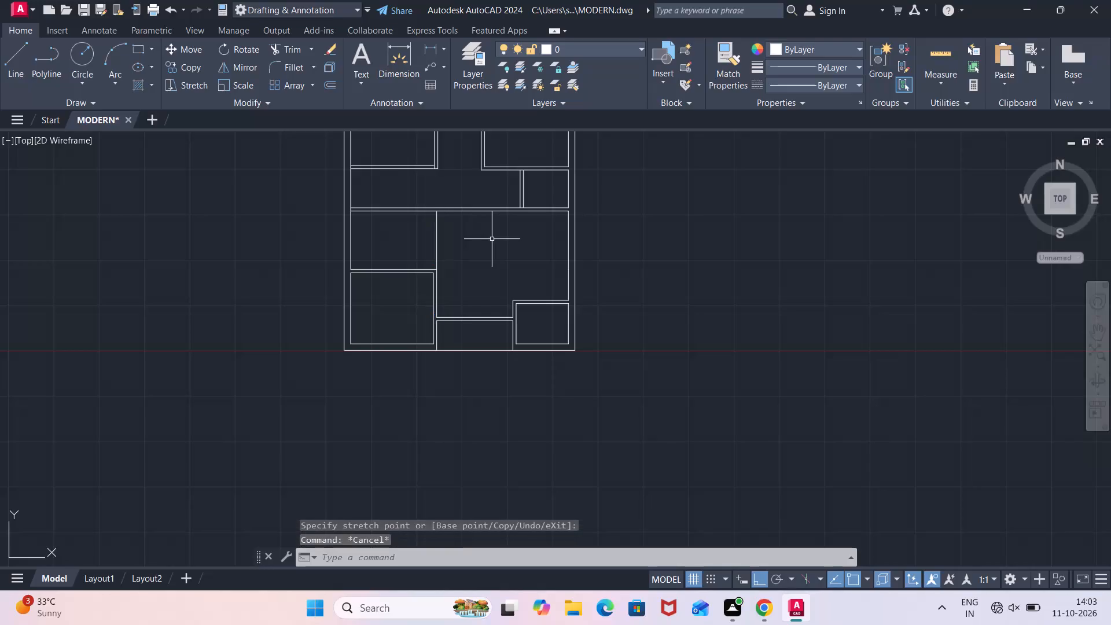
Stretch the upper end of the lower-left room's inner right partition line up to the full-width partition's upper line.
scroll(492, 238, up, 1)
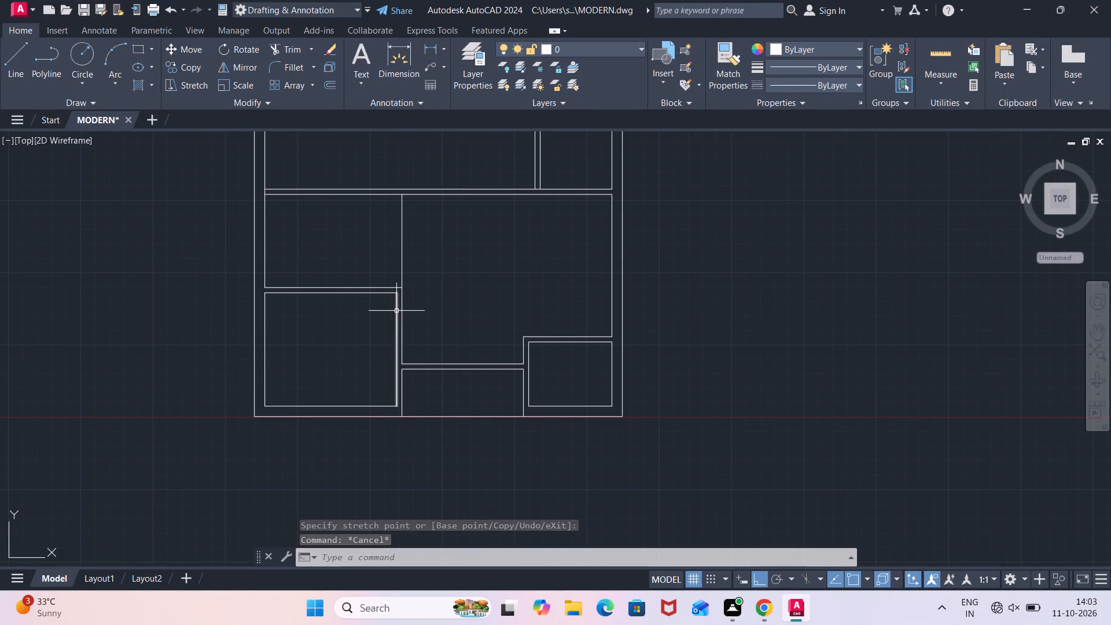
click(396, 311)
click(393, 293)
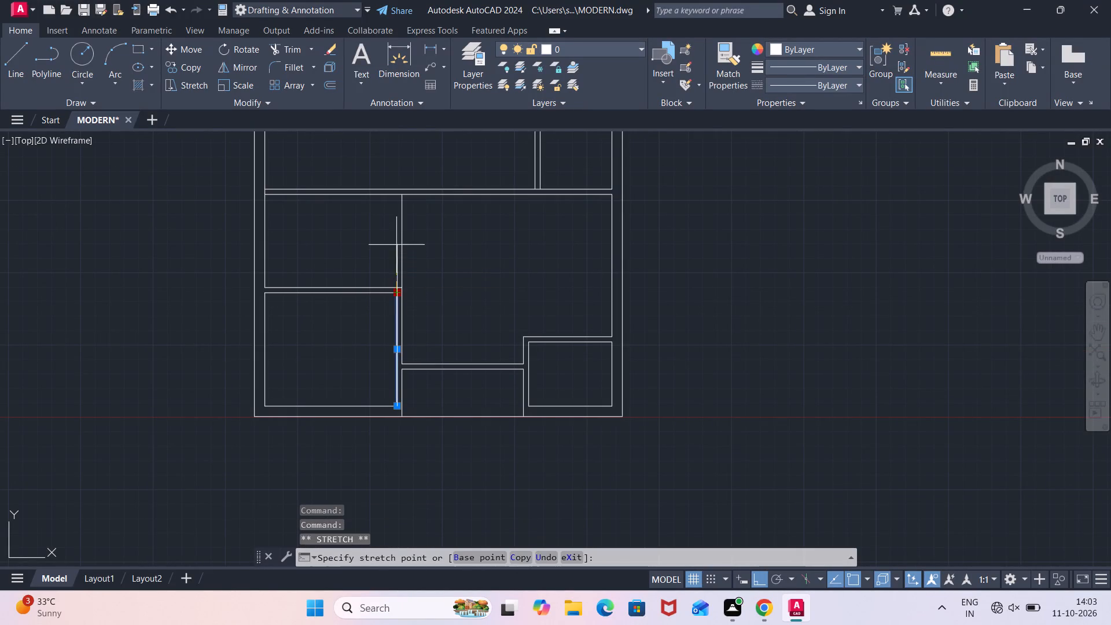
click(396, 196)
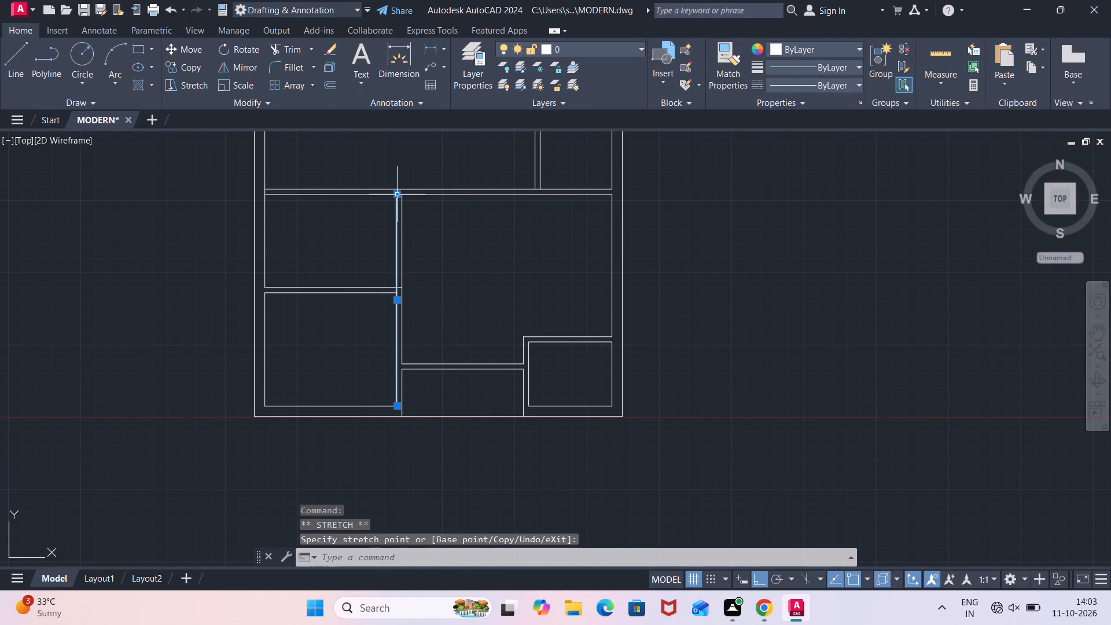
key(Escape)
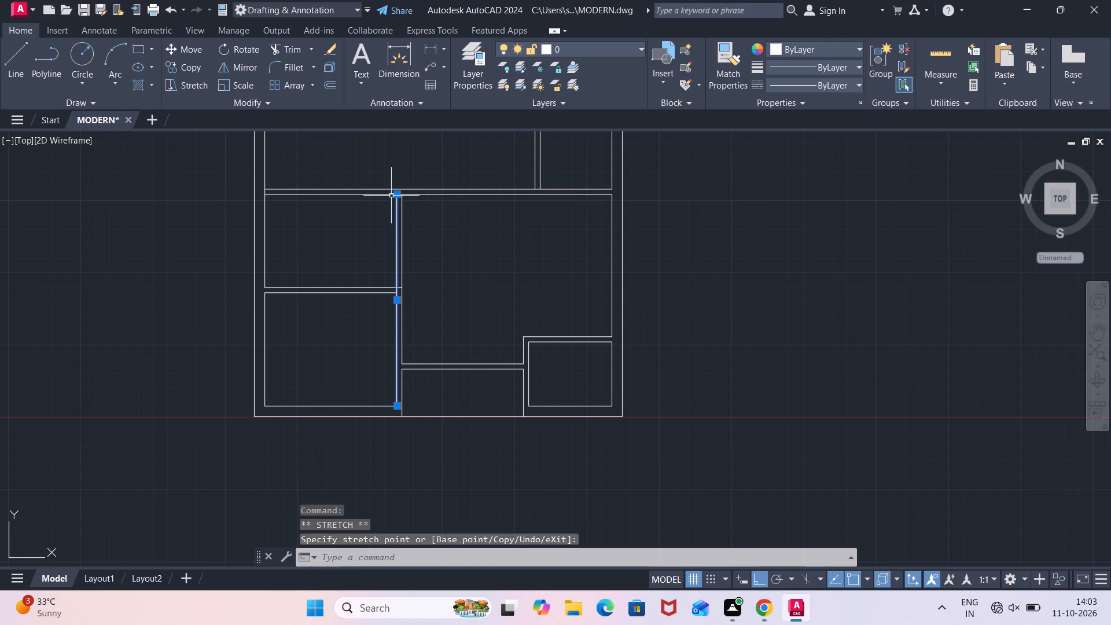
scroll(391, 196, up, 2)
click(402, 194)
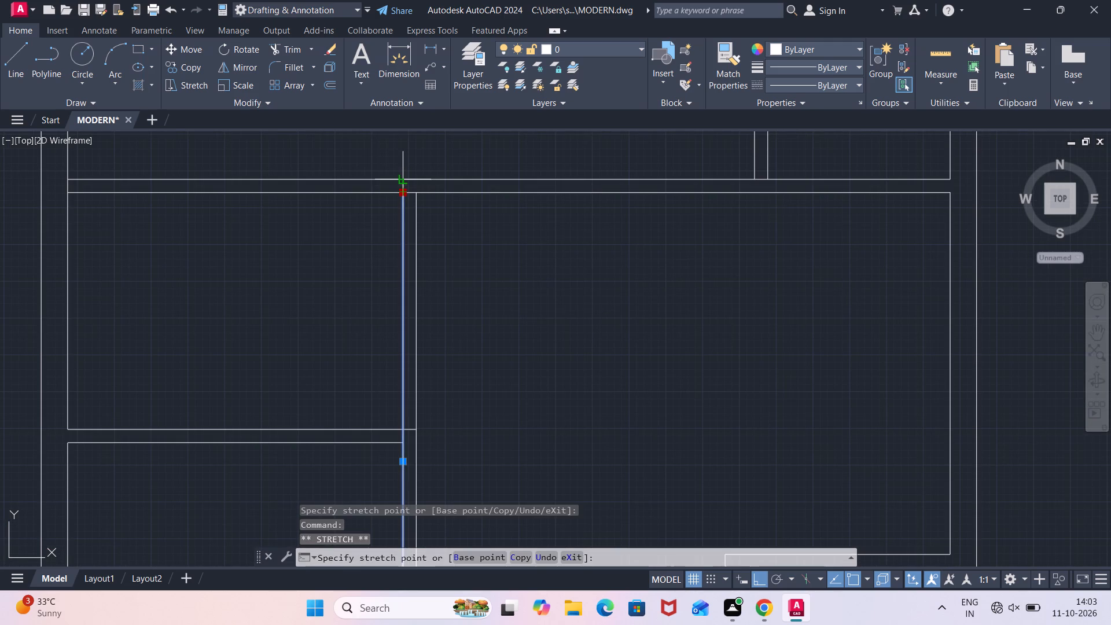
click(403, 181)
key(Escape)
scroll(411, 182, down, 2)
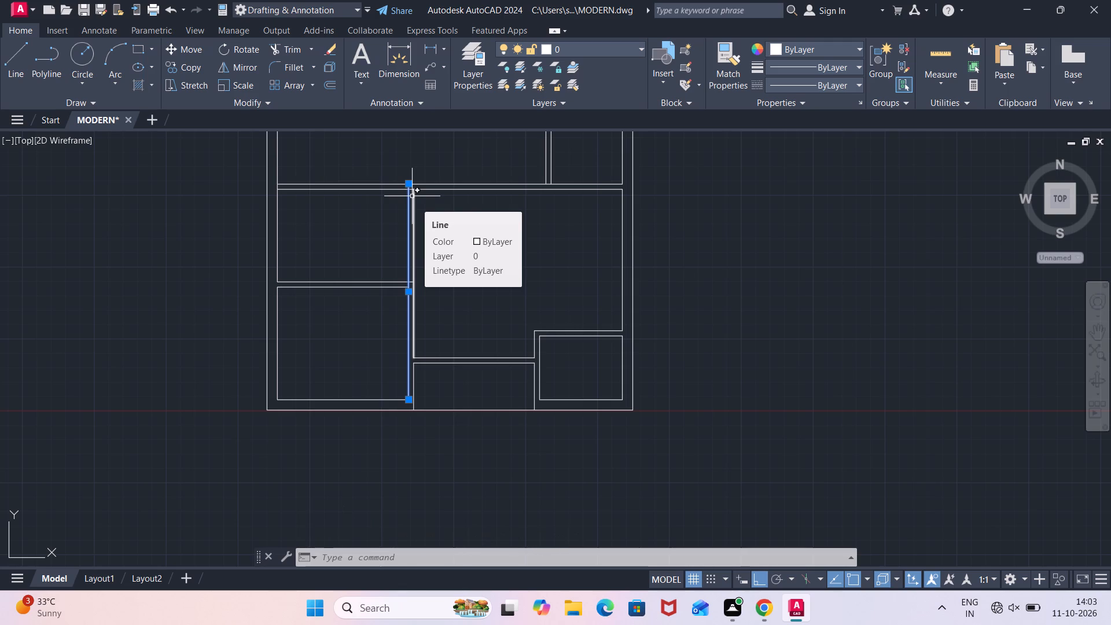
key(Escape)
Trim the full-width partition lines left of the extended partition and clean up its upper corner and its junction with the lower-left room's top partition.
text(TR)
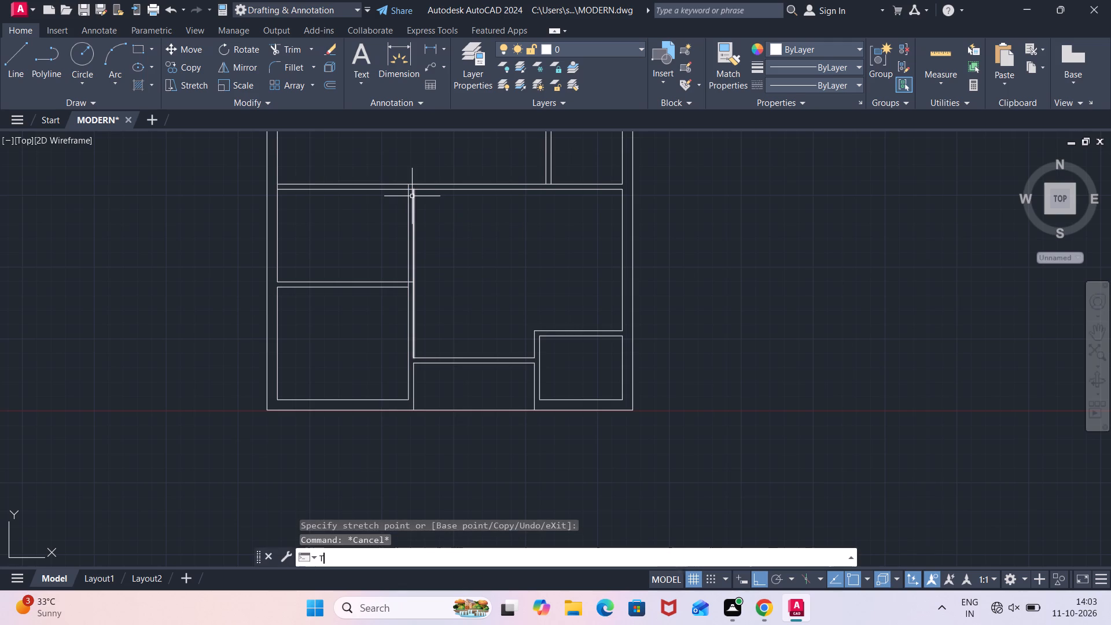
key(Return)
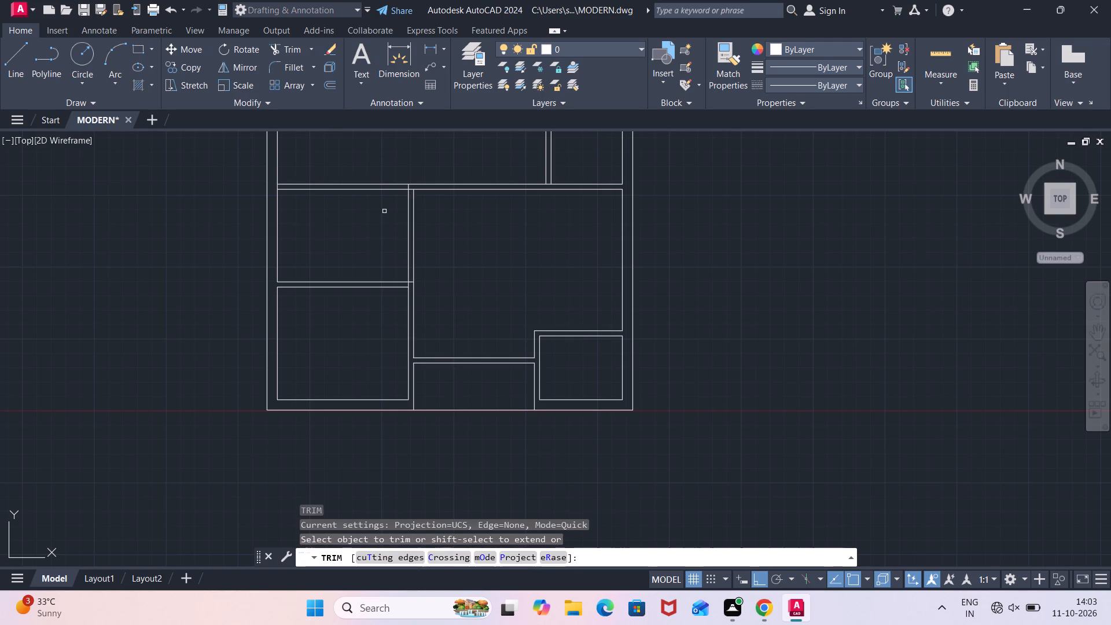
click(384, 211)
click(386, 173)
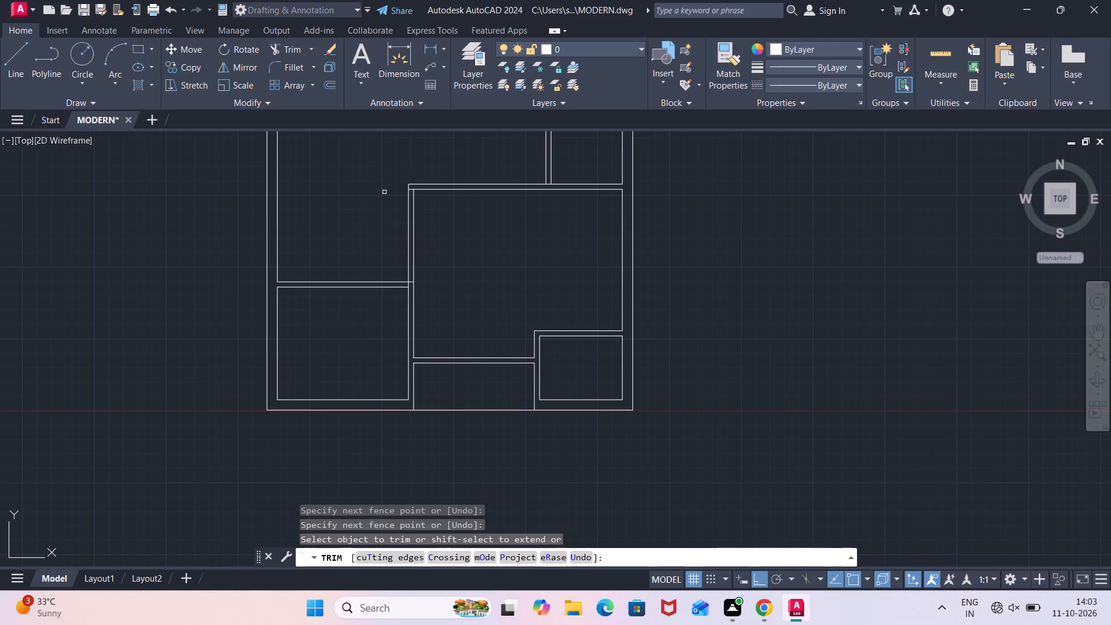
scroll(399, 258, up, 3)
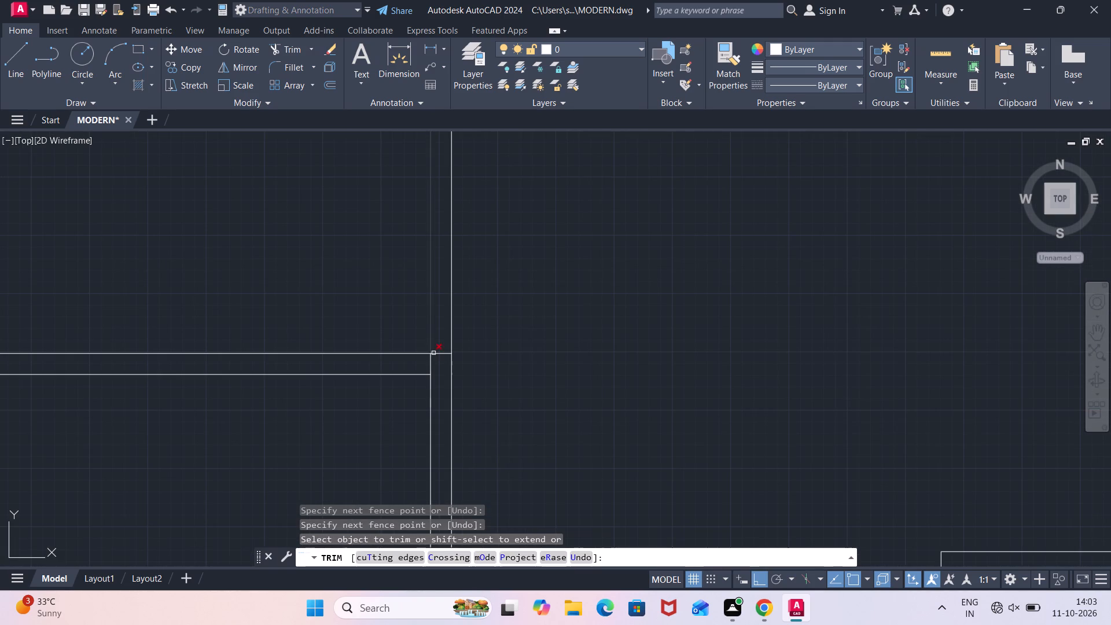
click(439, 361)
click(443, 332)
click(432, 358)
scroll(534, 256, down, 3)
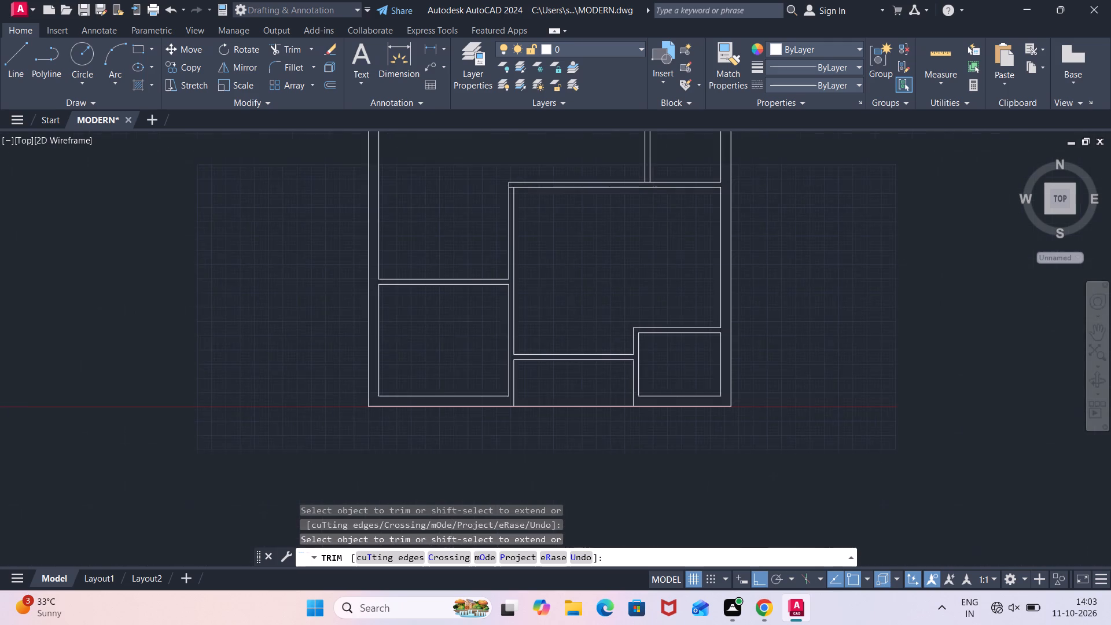
middle_drag(537, 205, 546, 244)
scroll(546, 229, up, 2)
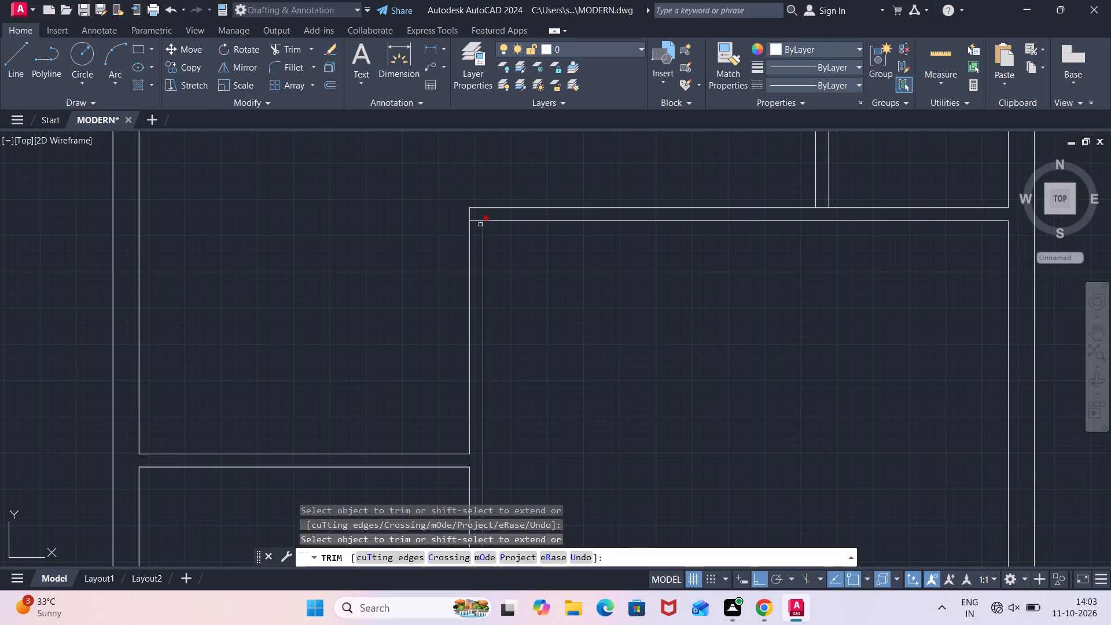
click(474, 222)
scroll(512, 275, down, 2)
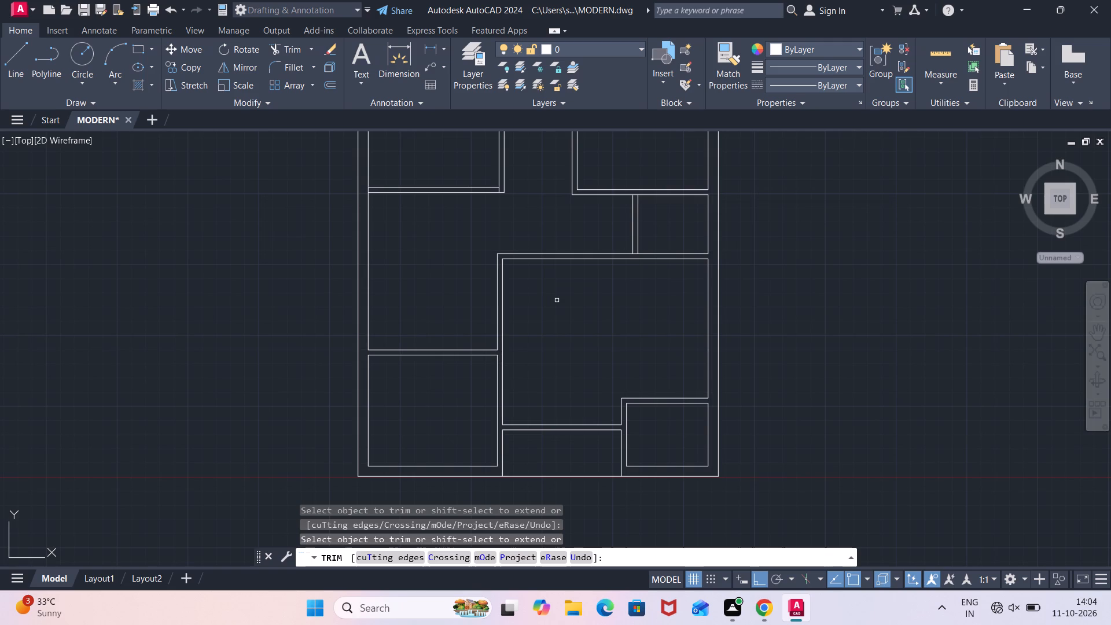
Trim the line pieces across both ends of the small right-side room's left partition and the overlap at the upper-left room's lower-right corner.
scroll(668, 247, up, 2)
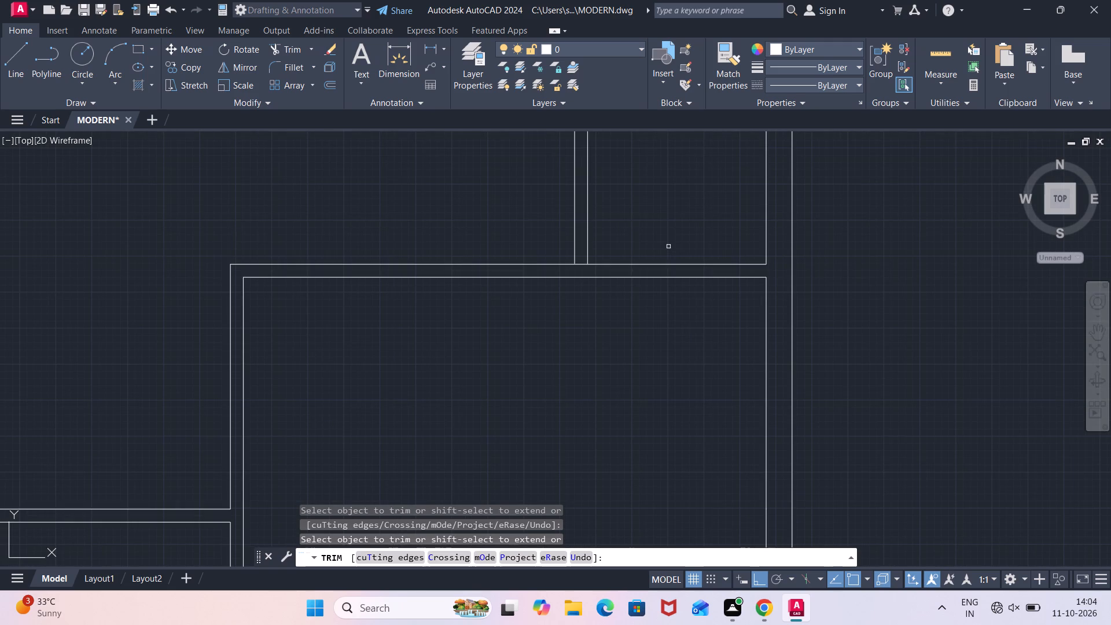
click(583, 266)
scroll(636, 220, down, 1)
middle_drag(640, 212, 654, 322)
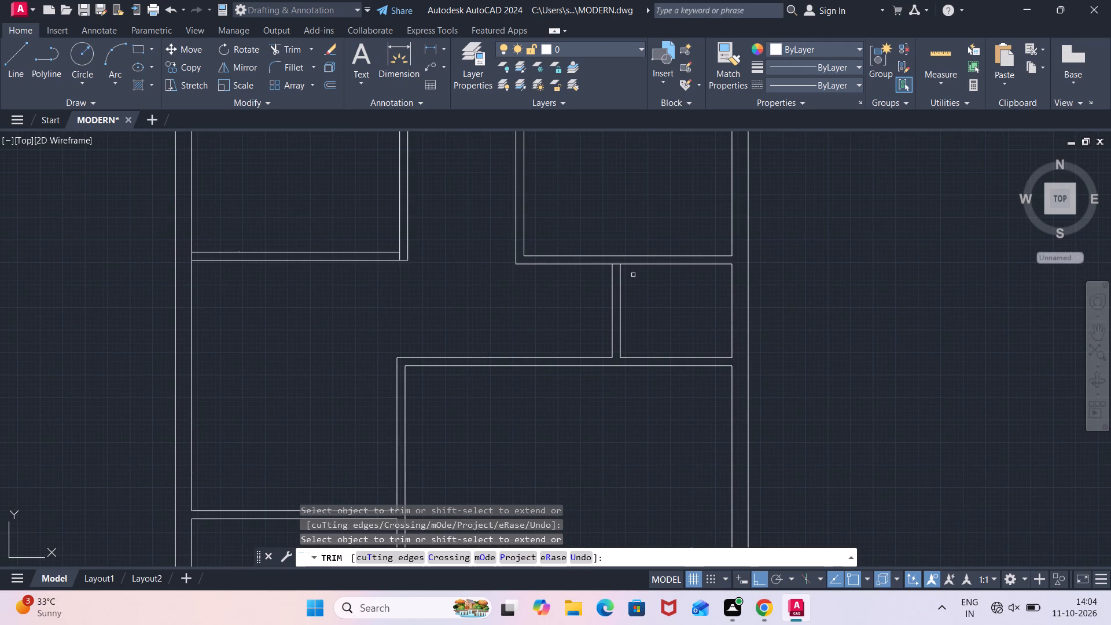
click(616, 264)
click(401, 255)
scroll(482, 223, down, 1)
middle_drag(482, 223, 483, 296)
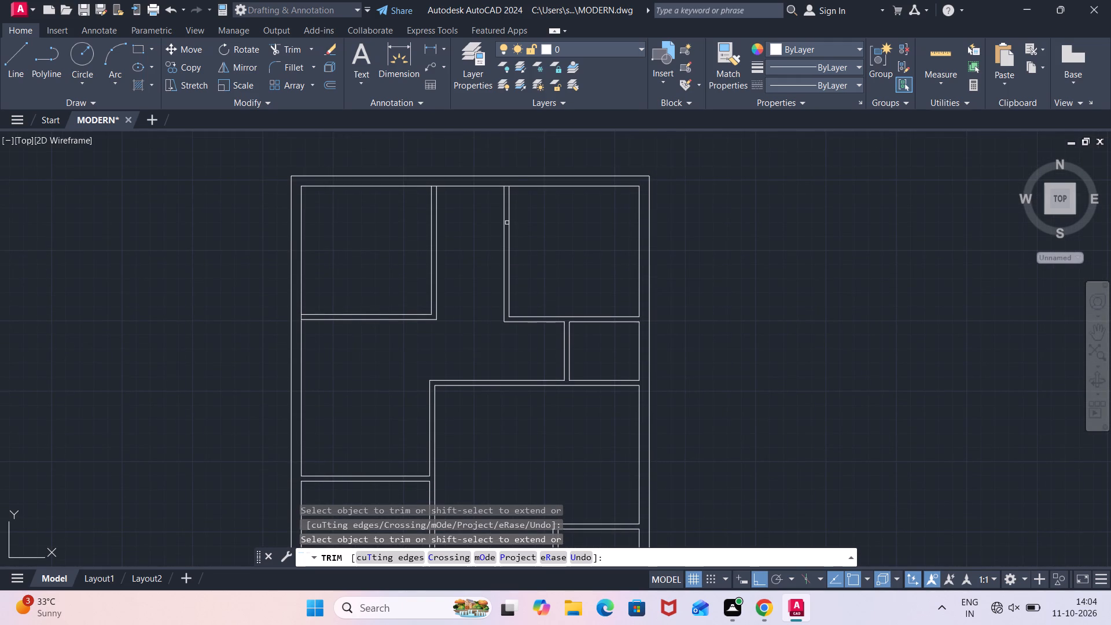
Trim the inner wall line across the two partition ends at the top wall and the upper-left room's partition end at the left wall.
scroll(519, 180, up, 1)
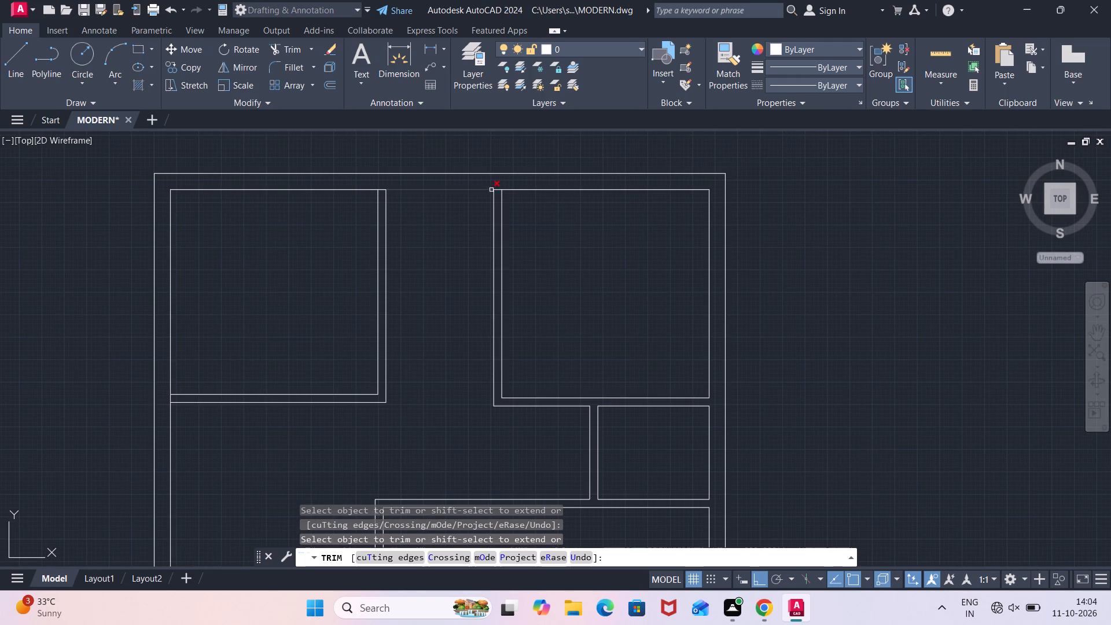
click(495, 188)
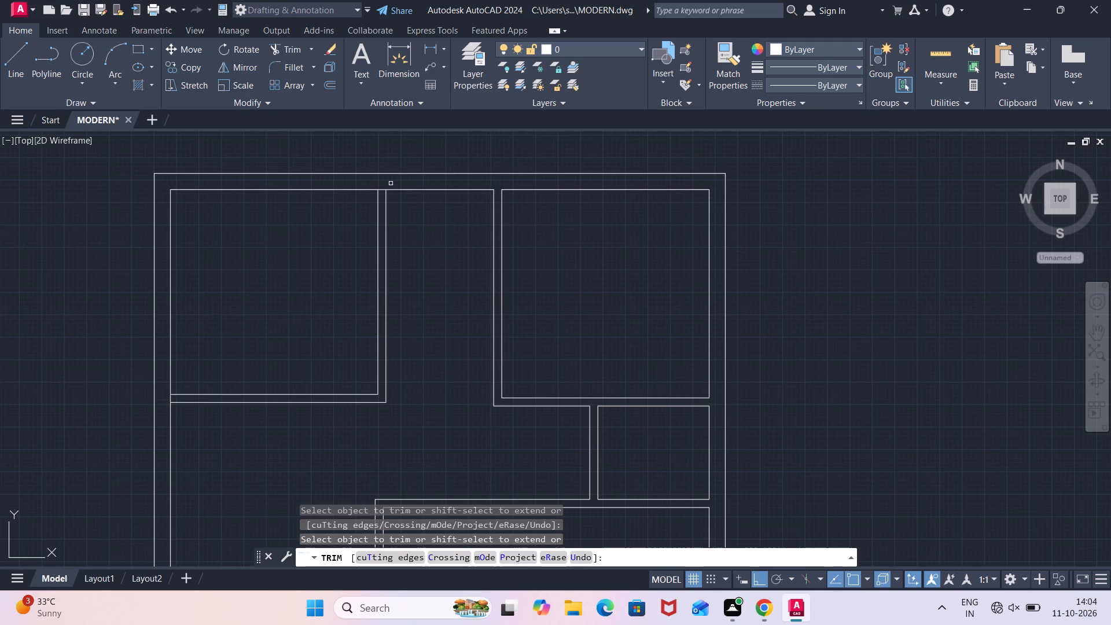
click(381, 189)
middle_drag(443, 337, 455, 243)
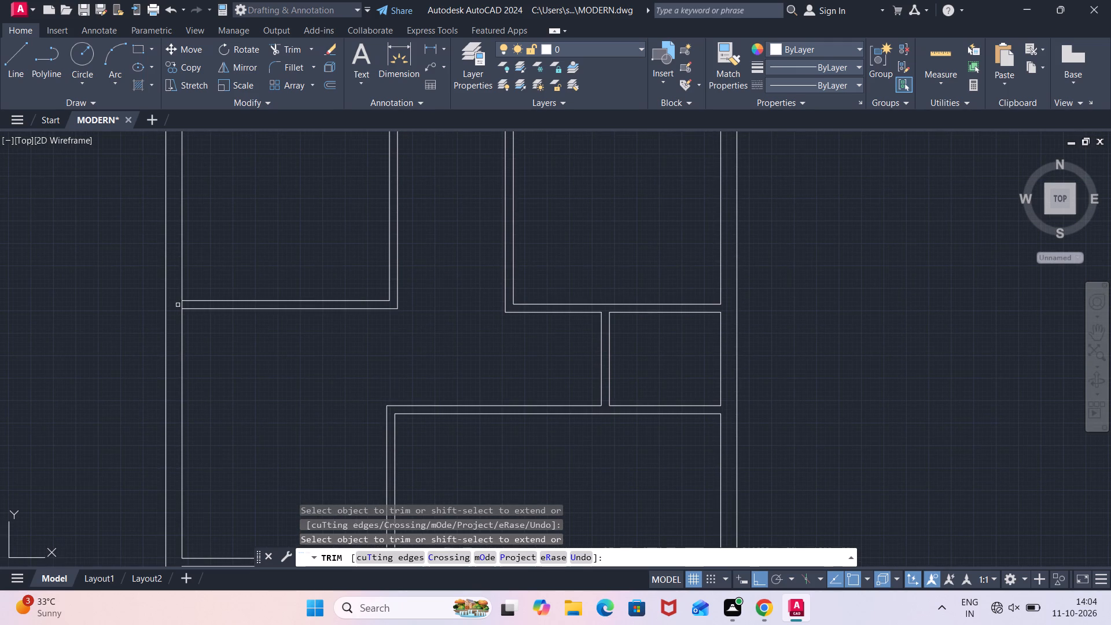
click(181, 303)
scroll(225, 366, down, 1)
middle_drag(243, 373, 271, 229)
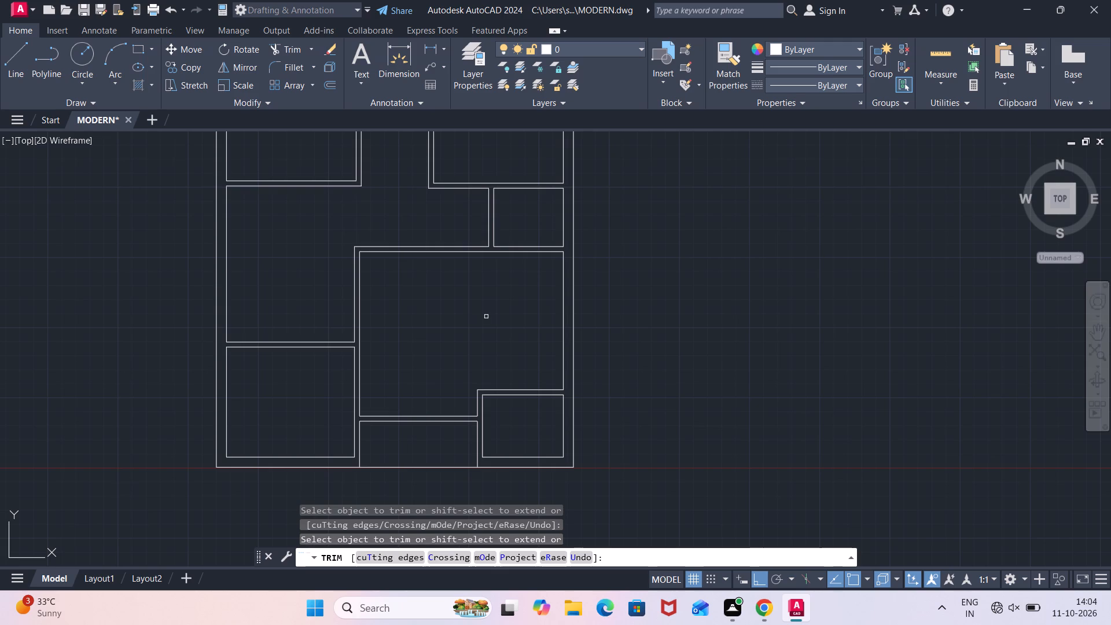
key(Escape)
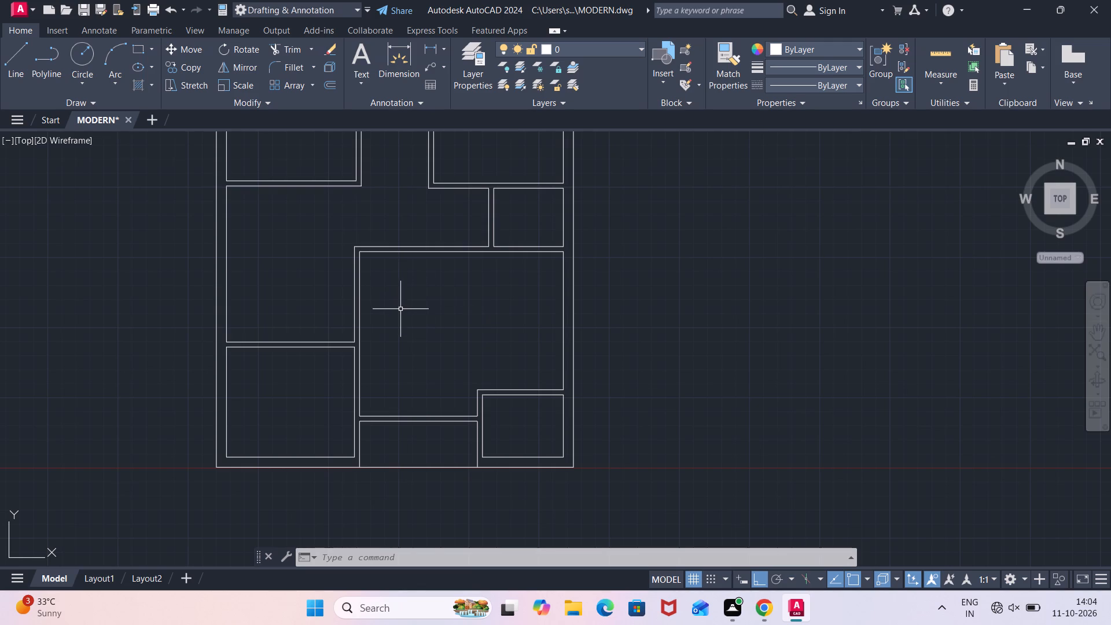
Offset the middle-left space's left inner wall line, lower partition line and upper partition line 3' into the space.
scroll(400, 310, up, 2)
scroll(359, 311, down, 2)
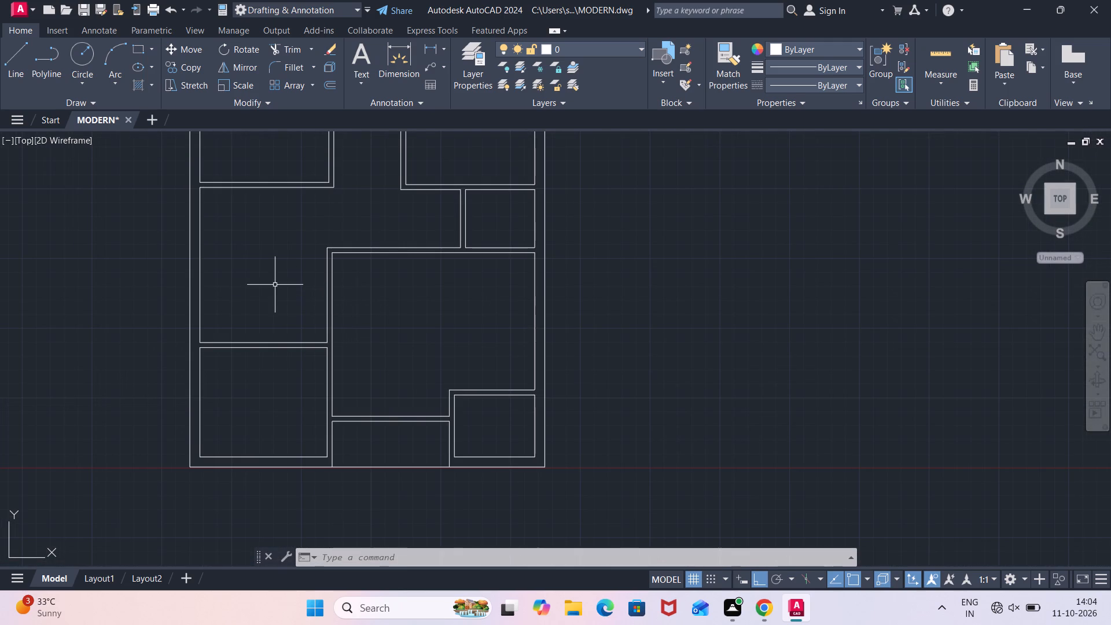
text(OFF)
key(Return)
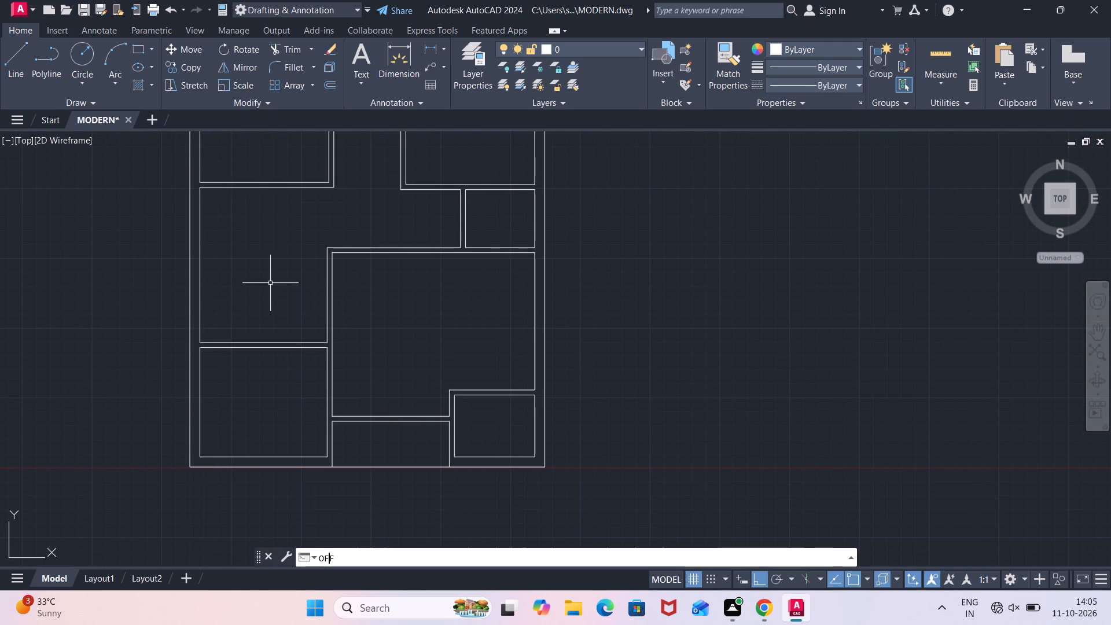
text(3')
key(Return)
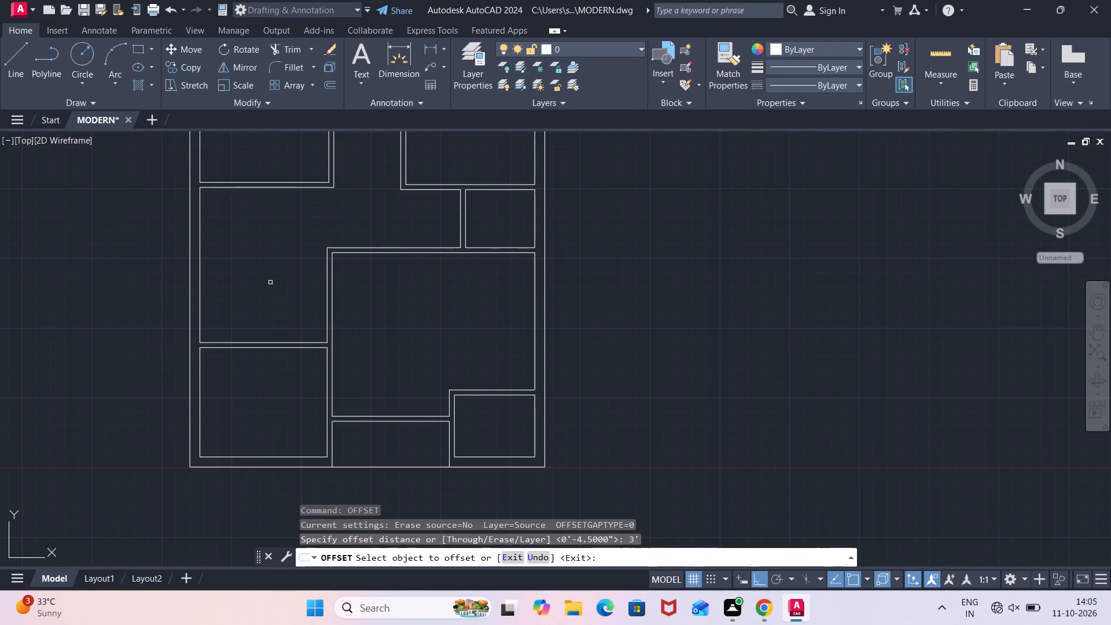
click(200, 298)
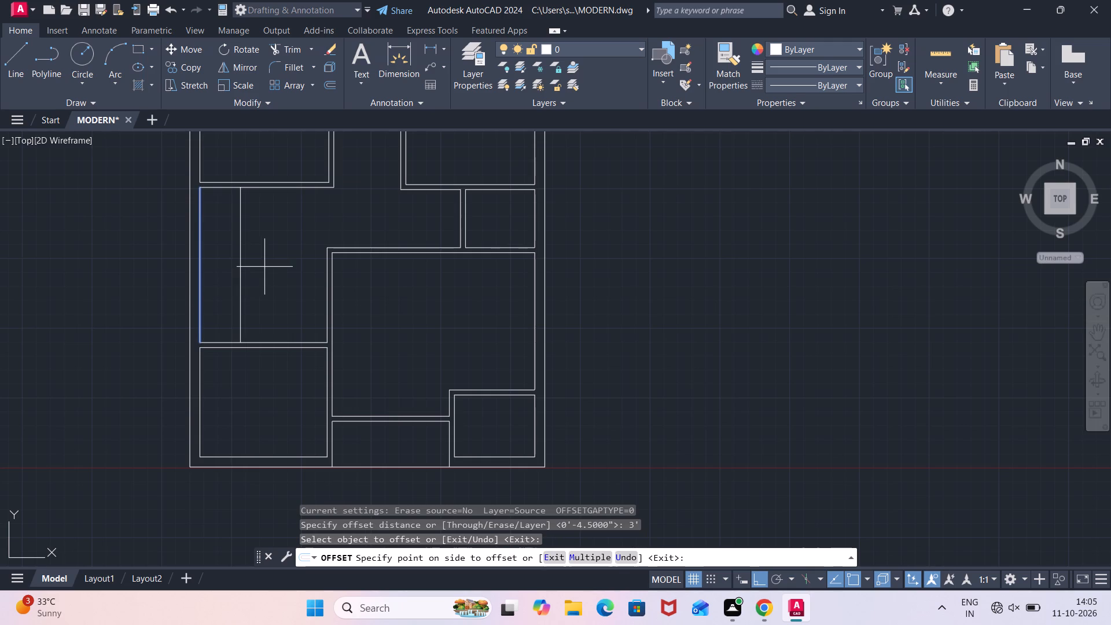
click(264, 267)
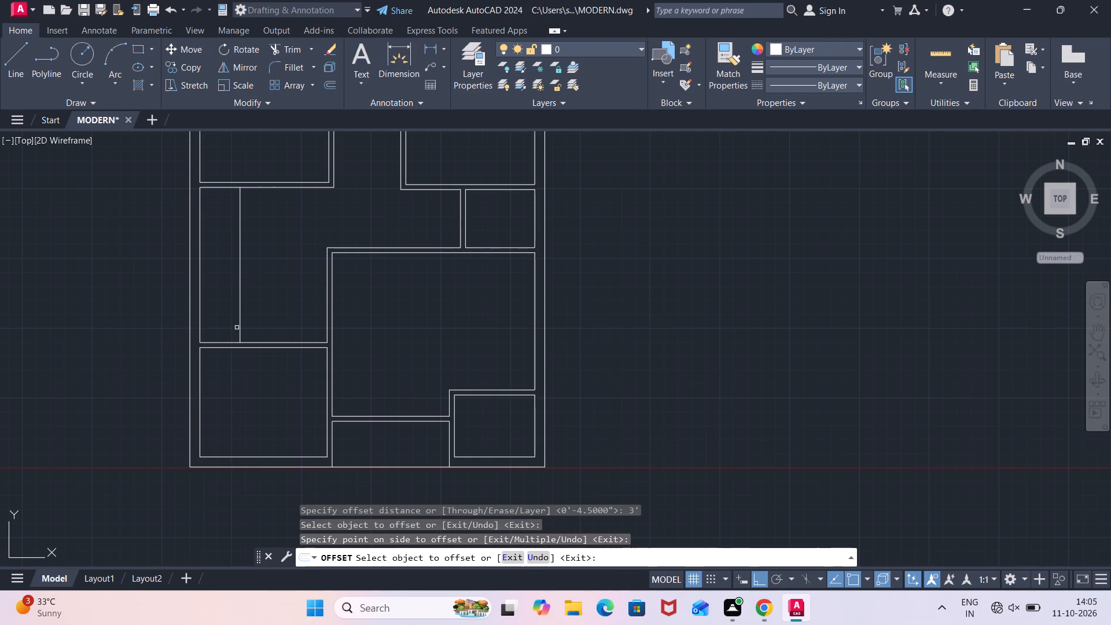
click(233, 341)
click(237, 314)
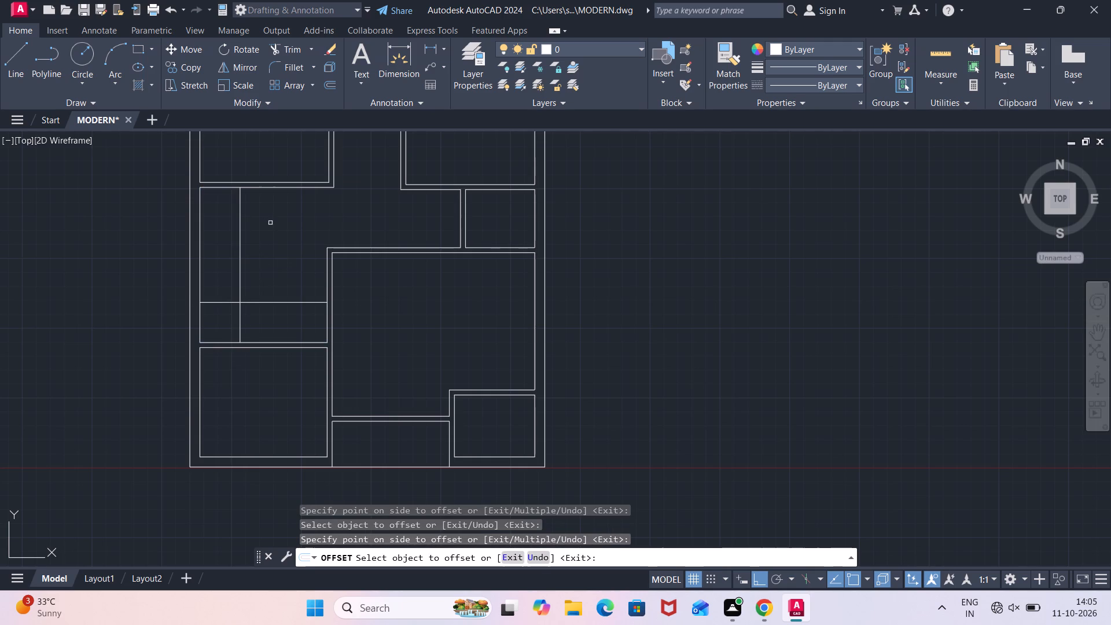
click(283, 189)
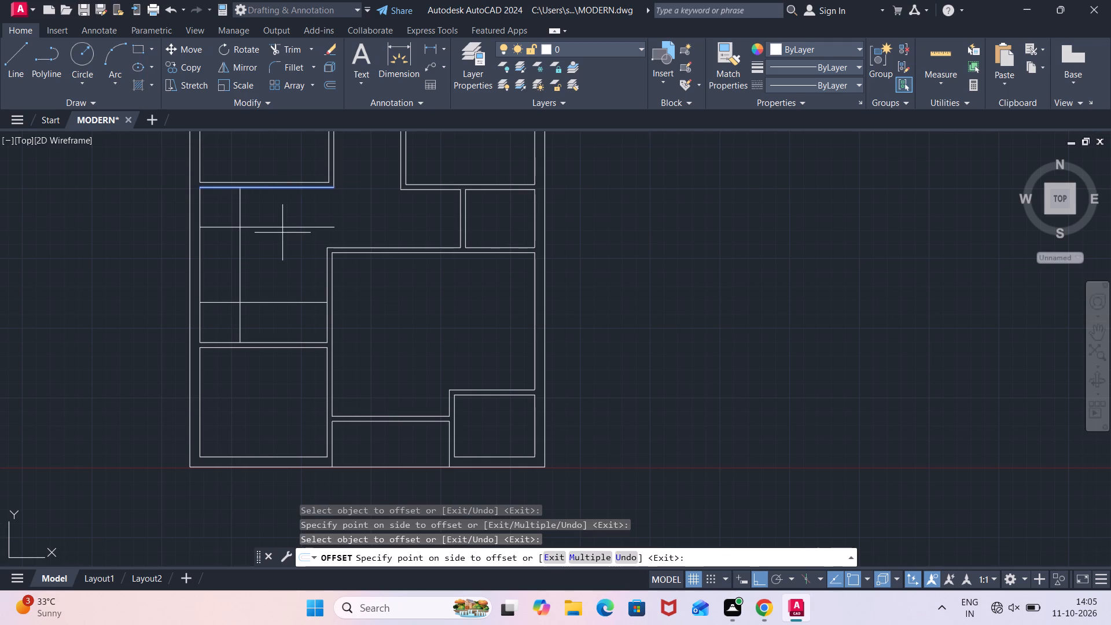
click(282, 233)
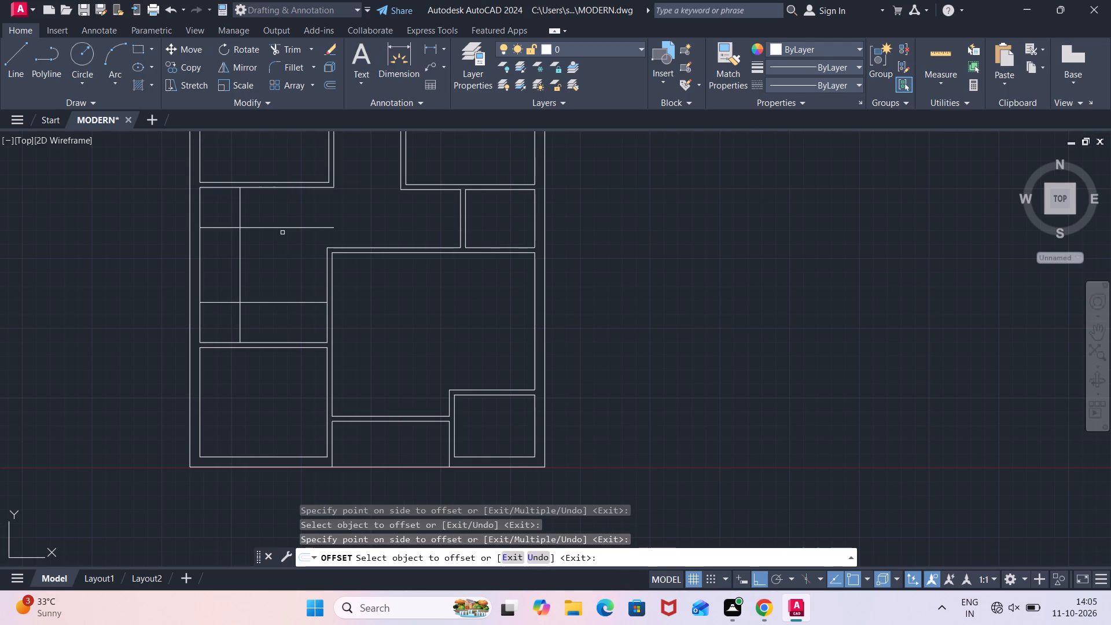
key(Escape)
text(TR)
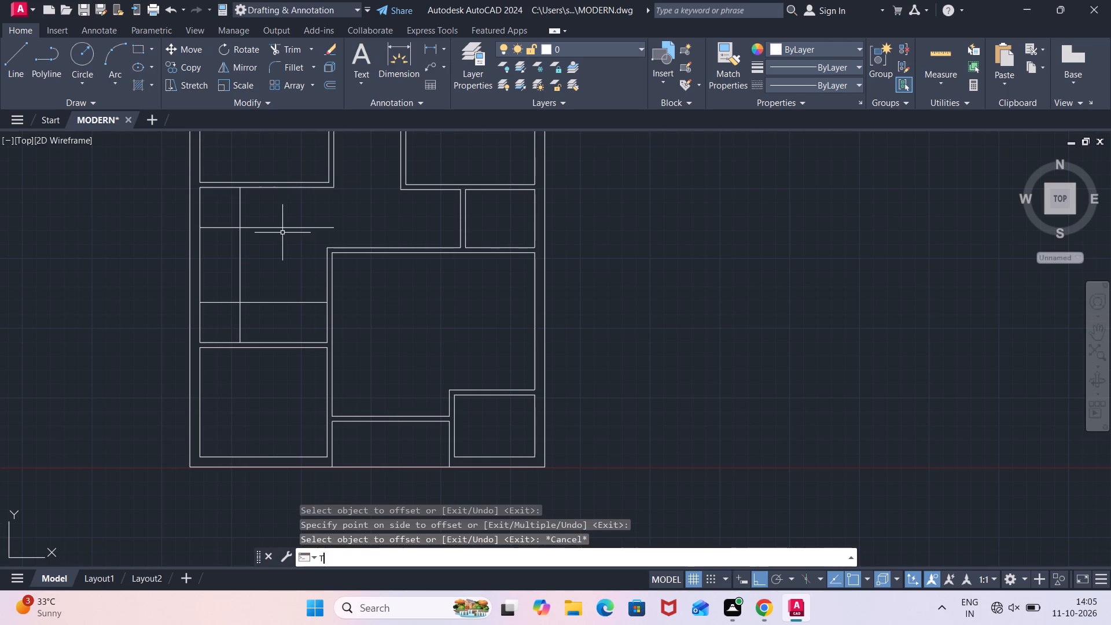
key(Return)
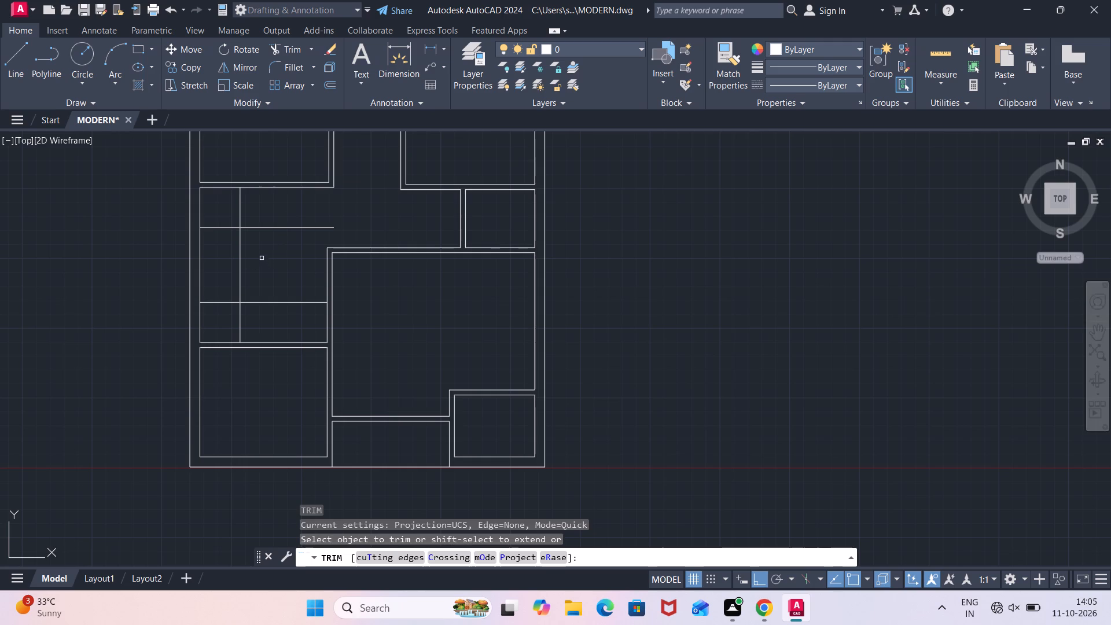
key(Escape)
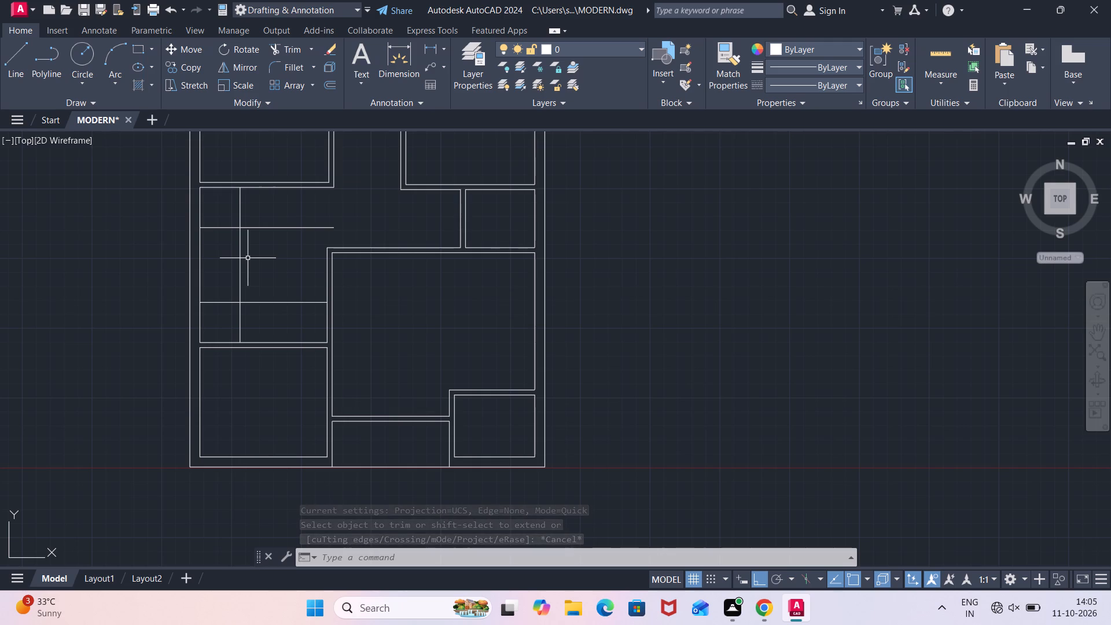
Offset the upper horizontal 3' line in the middle-left space downward at 10" spacing to make six stair tread lines.
text(OFF)
key(Return)
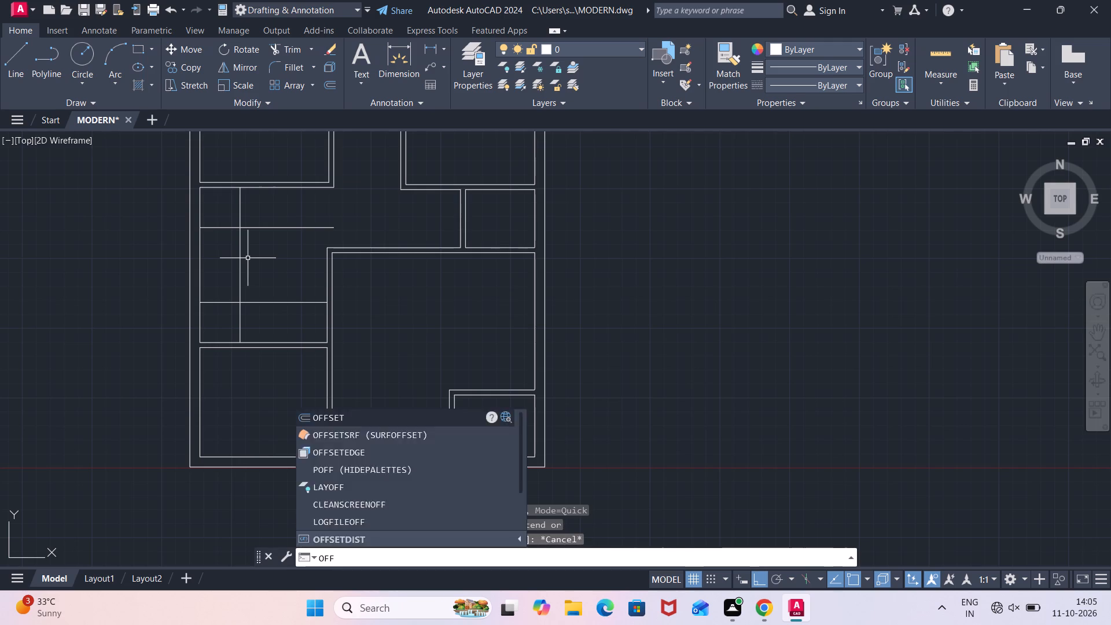
text(10')
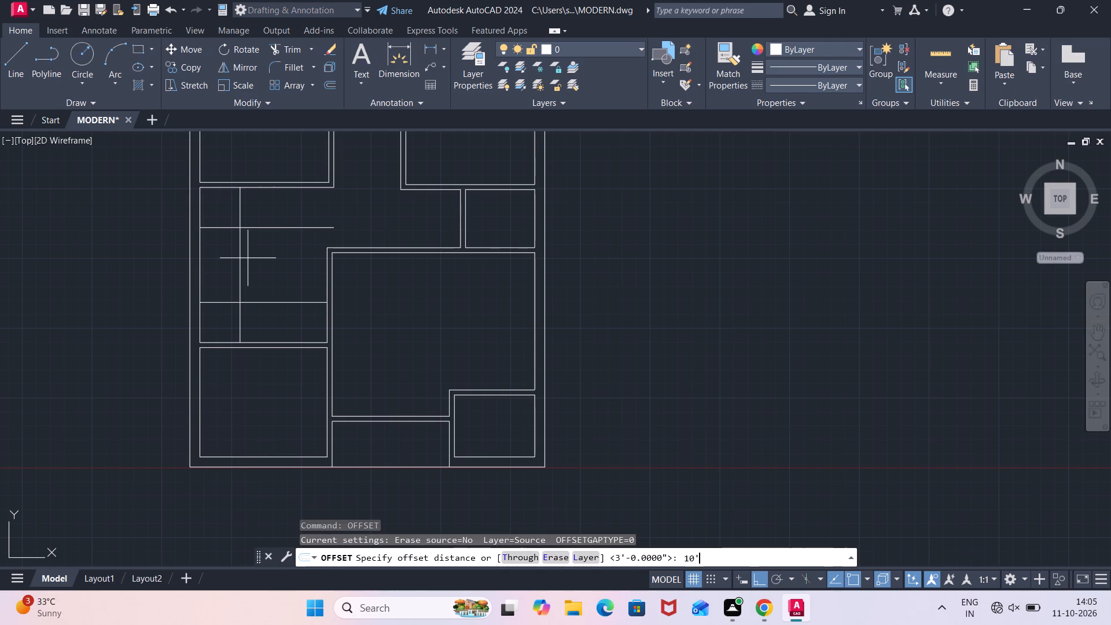
key(BackSpace)
key(shift+quotedbl)
key(Return)
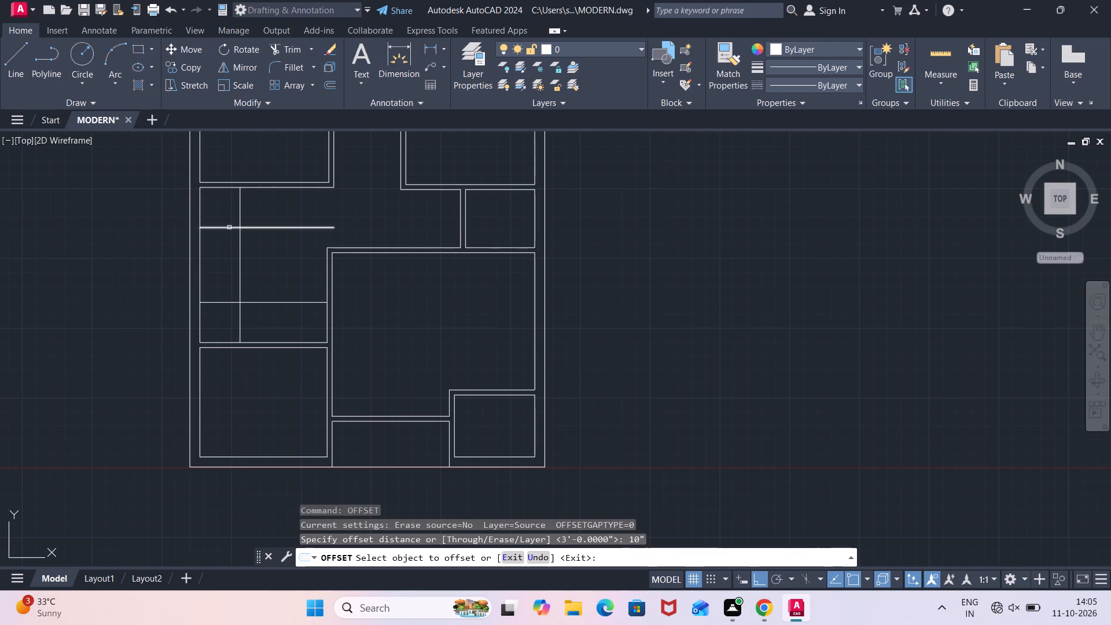
click(229, 226)
click(219, 259)
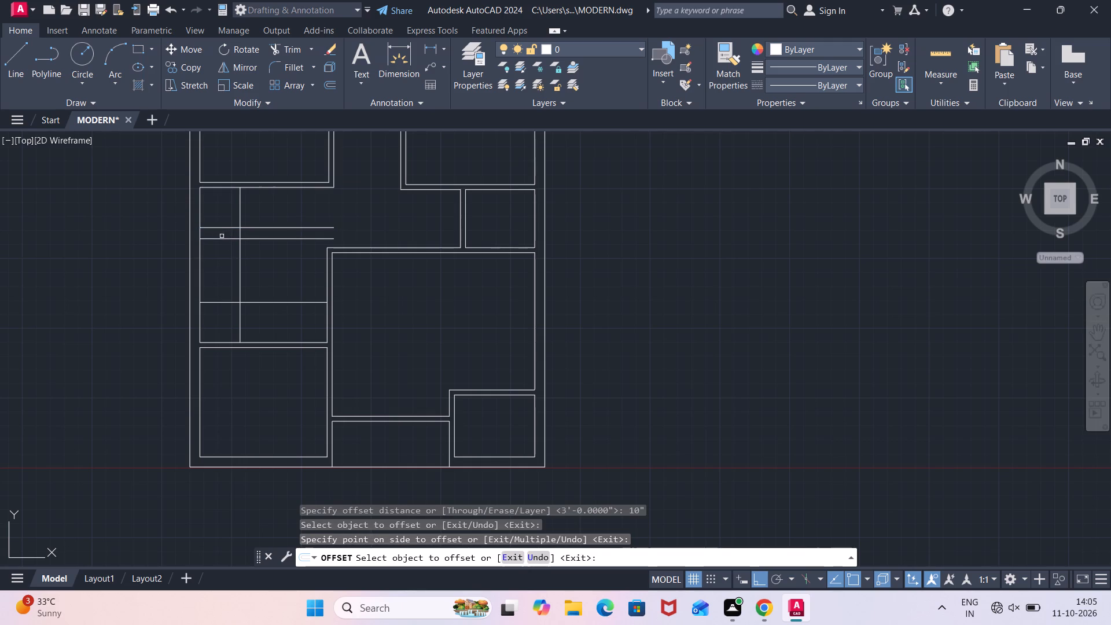
click(221, 237)
click(218, 265)
click(228, 249)
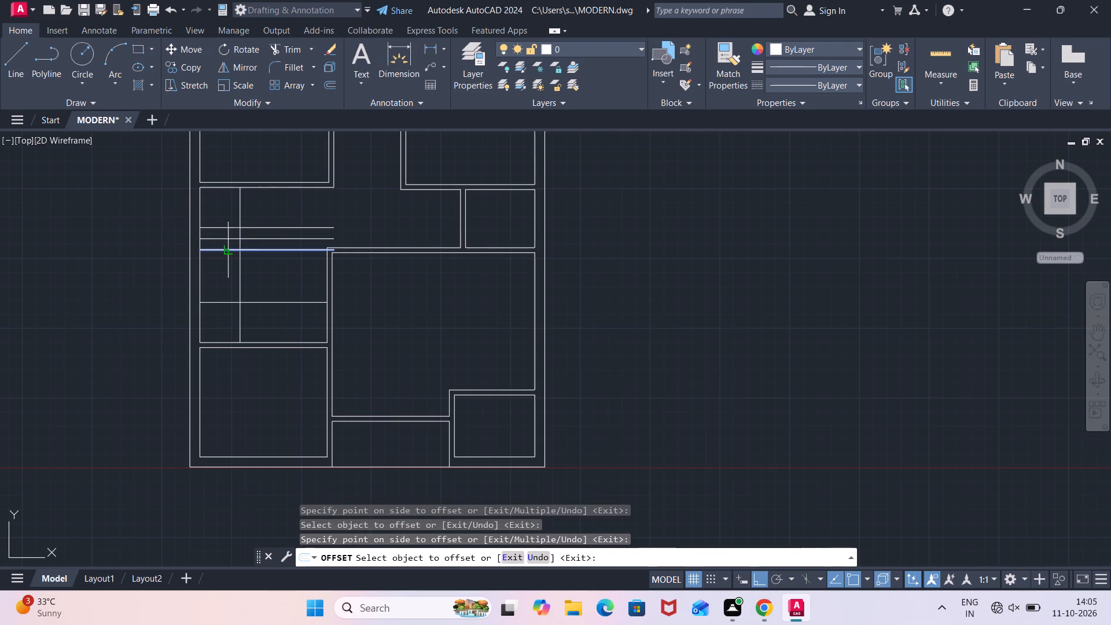
click(219, 276)
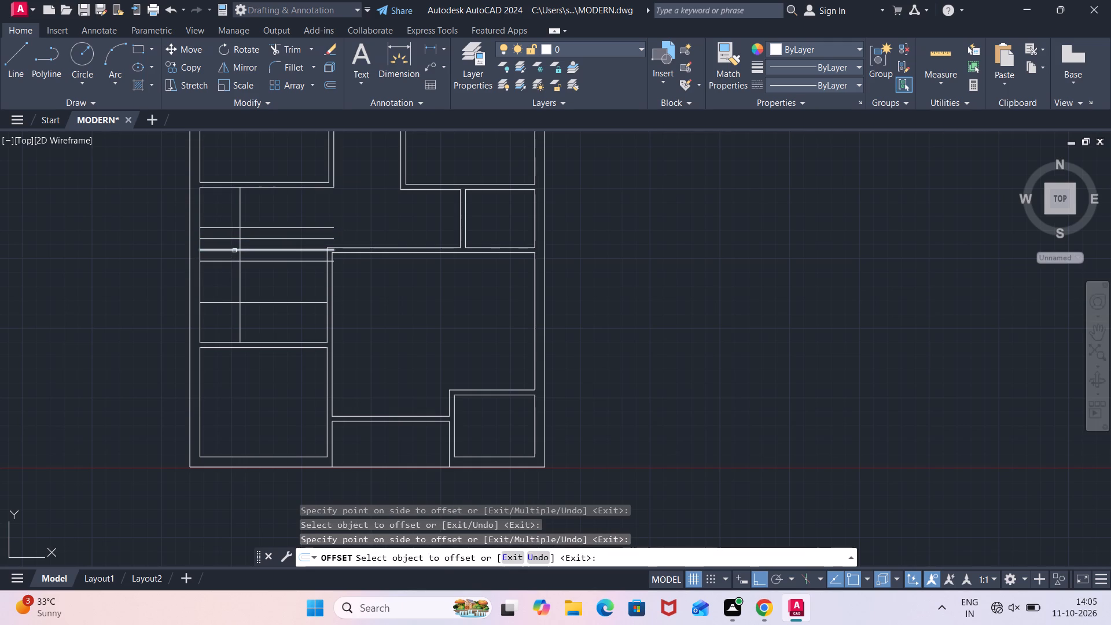
click(226, 259)
click(224, 285)
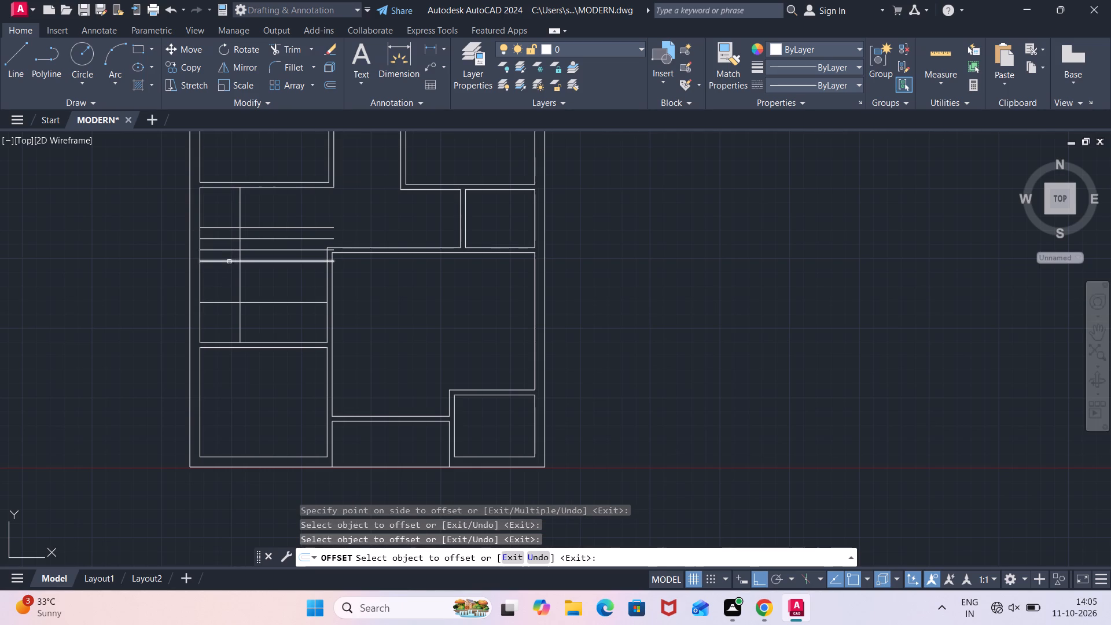
click(229, 260)
click(220, 281)
click(222, 271)
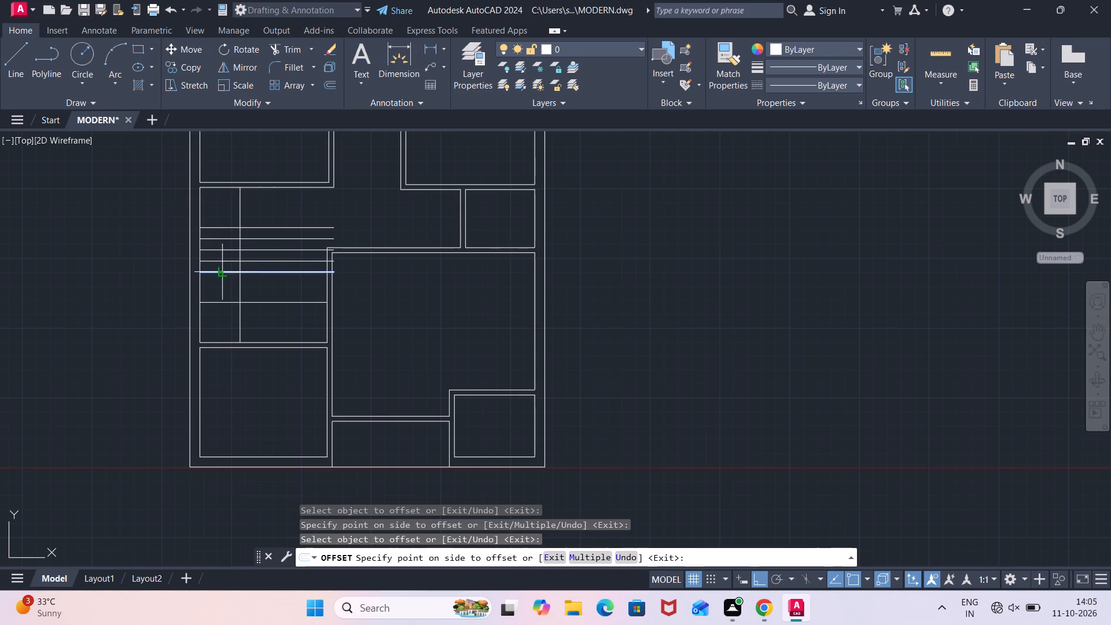
click(224, 289)
click(224, 285)
click(220, 295)
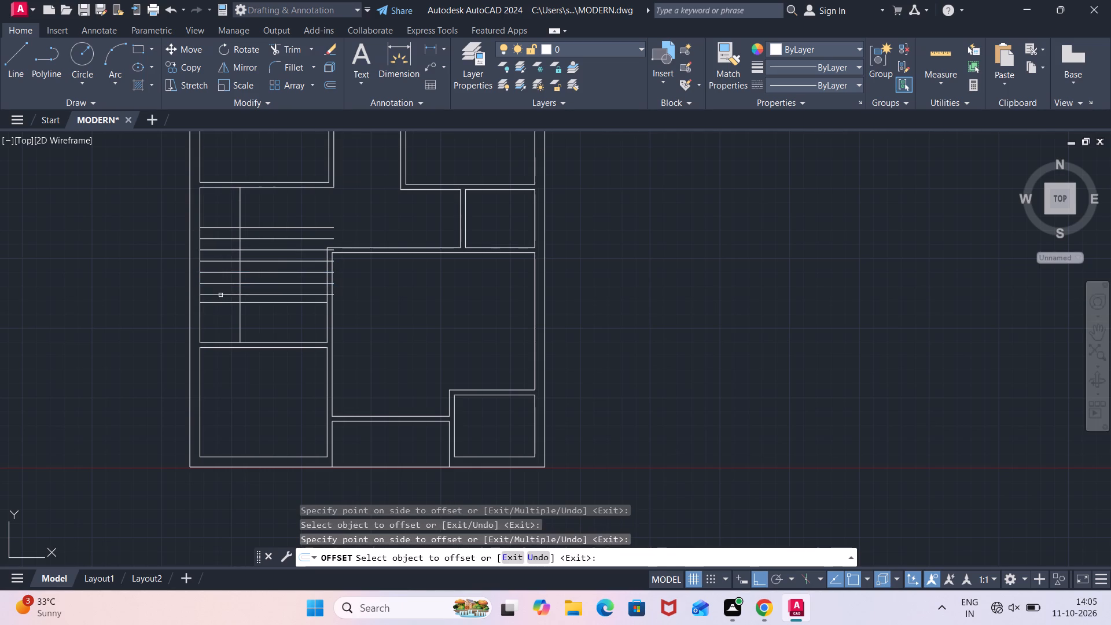
Offset the vertical 3' line in the middle-left space away from the outer wall three times at 10" spacing.
click(240, 321)
click(263, 320)
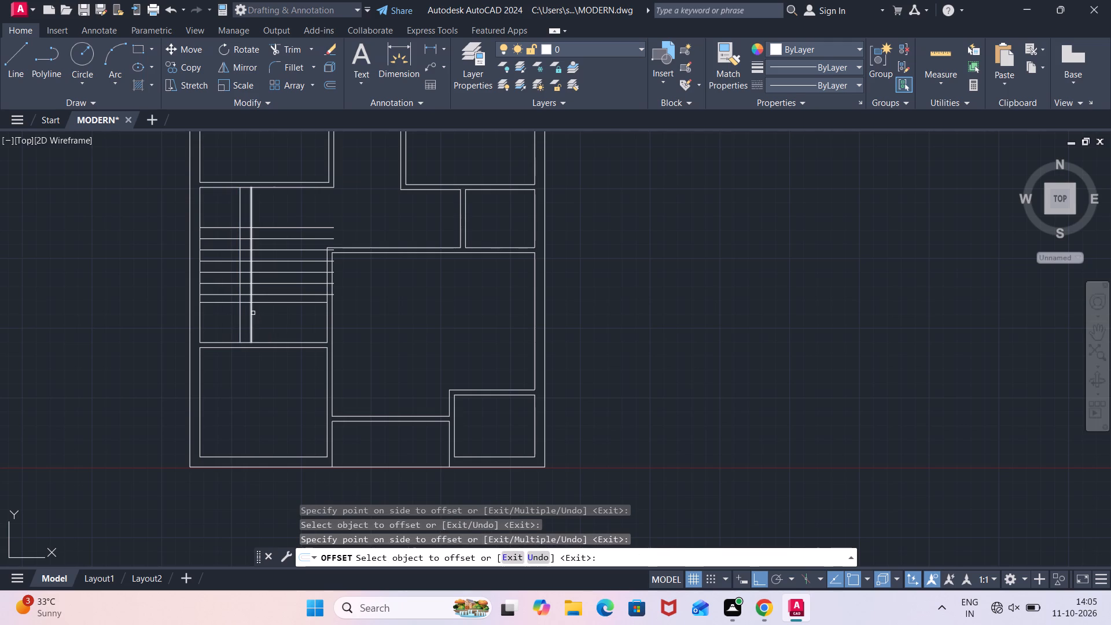
click(252, 312)
click(278, 324)
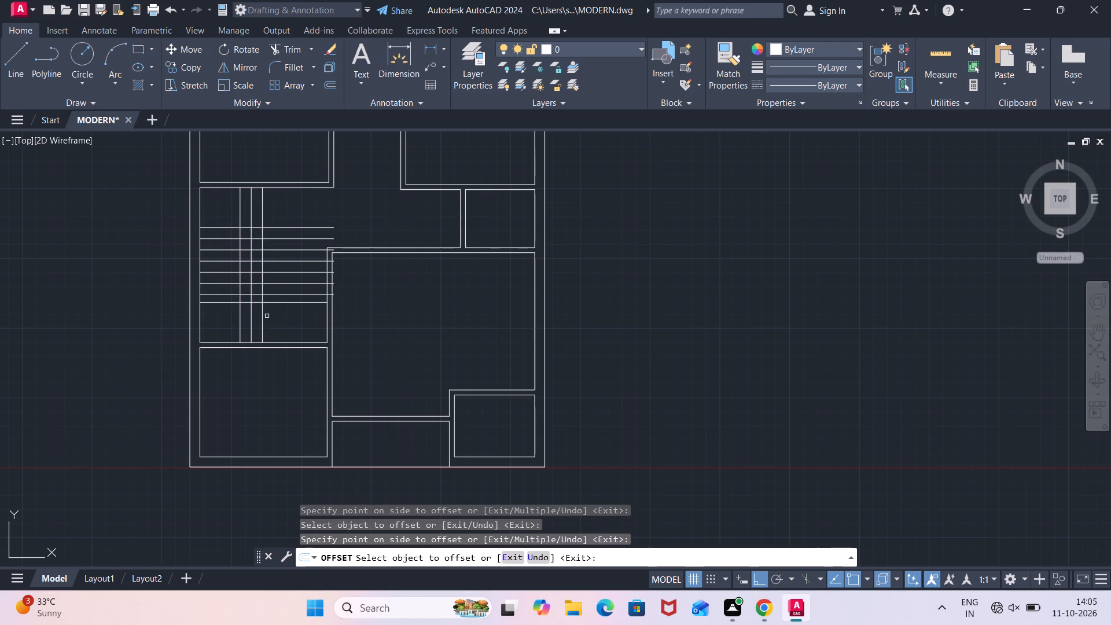
click(264, 311)
click(307, 314)
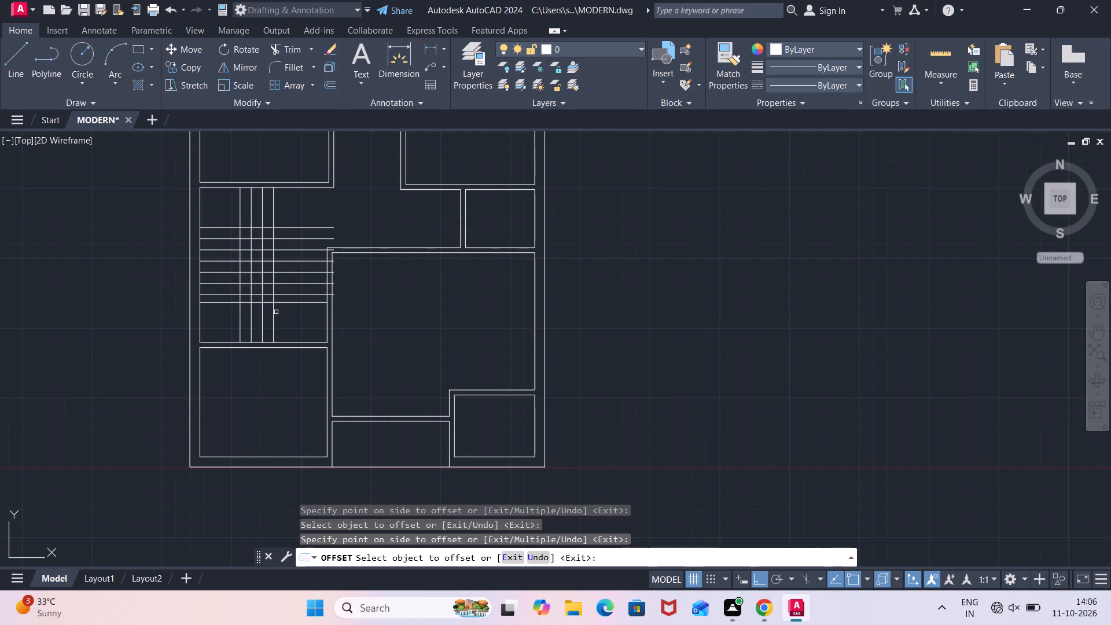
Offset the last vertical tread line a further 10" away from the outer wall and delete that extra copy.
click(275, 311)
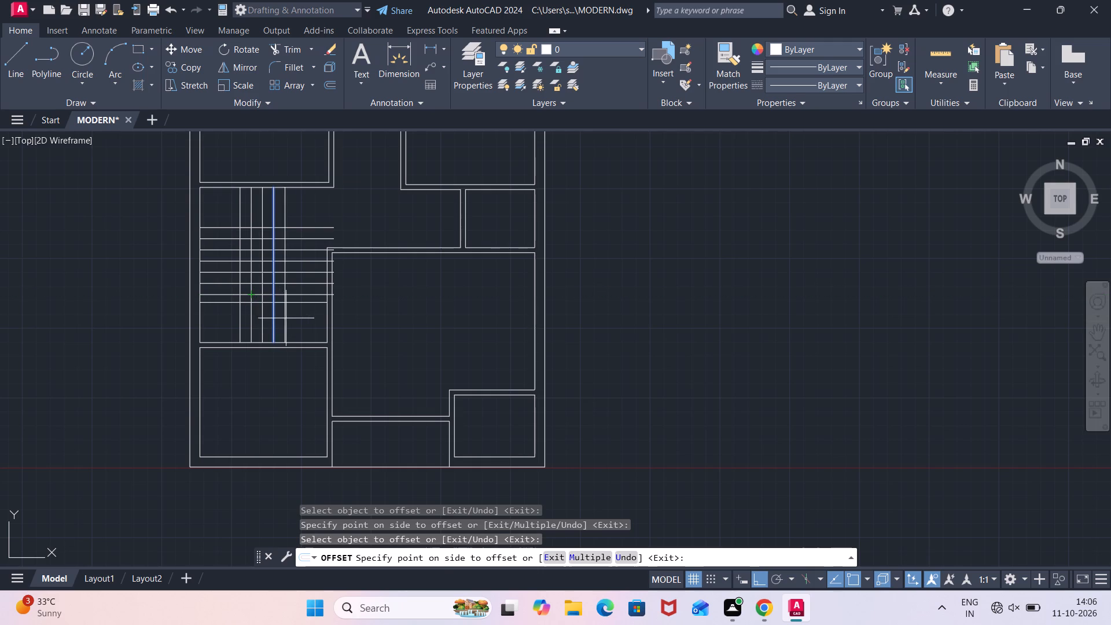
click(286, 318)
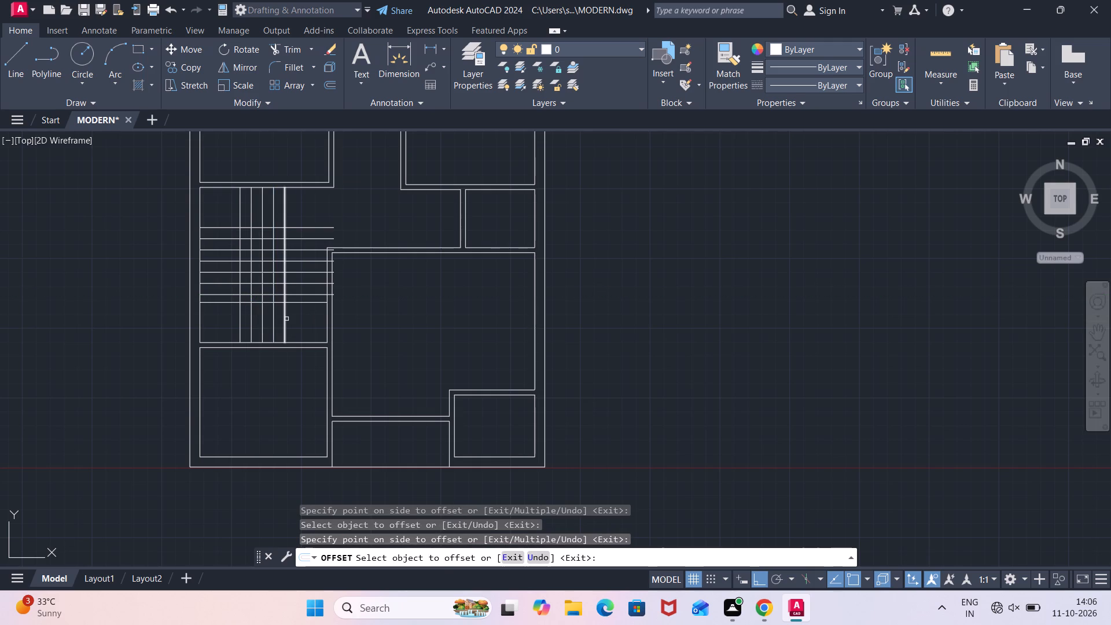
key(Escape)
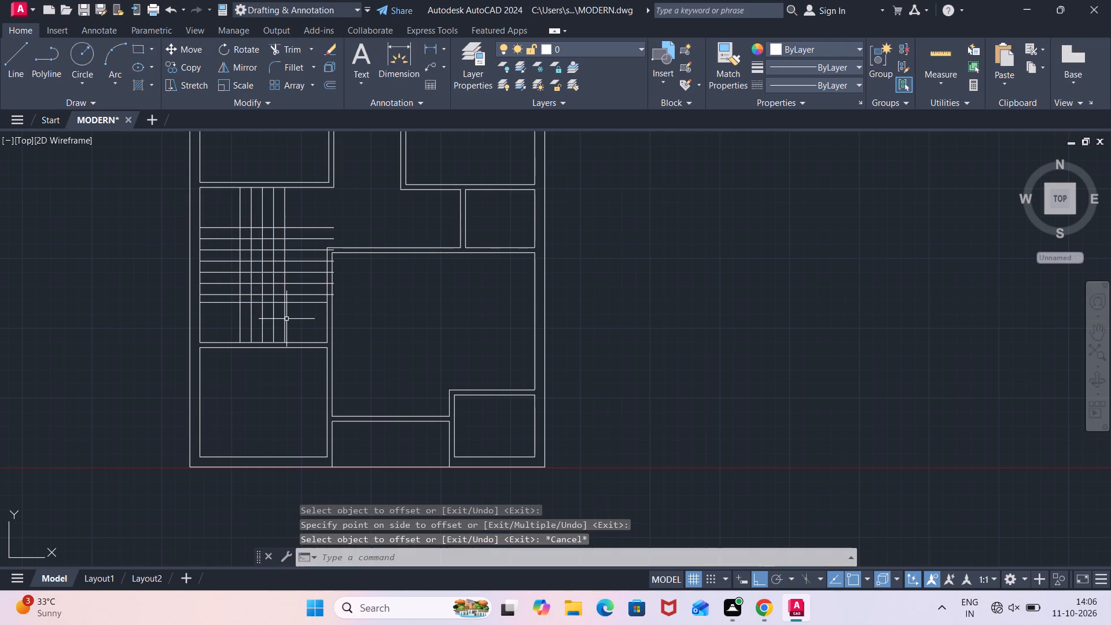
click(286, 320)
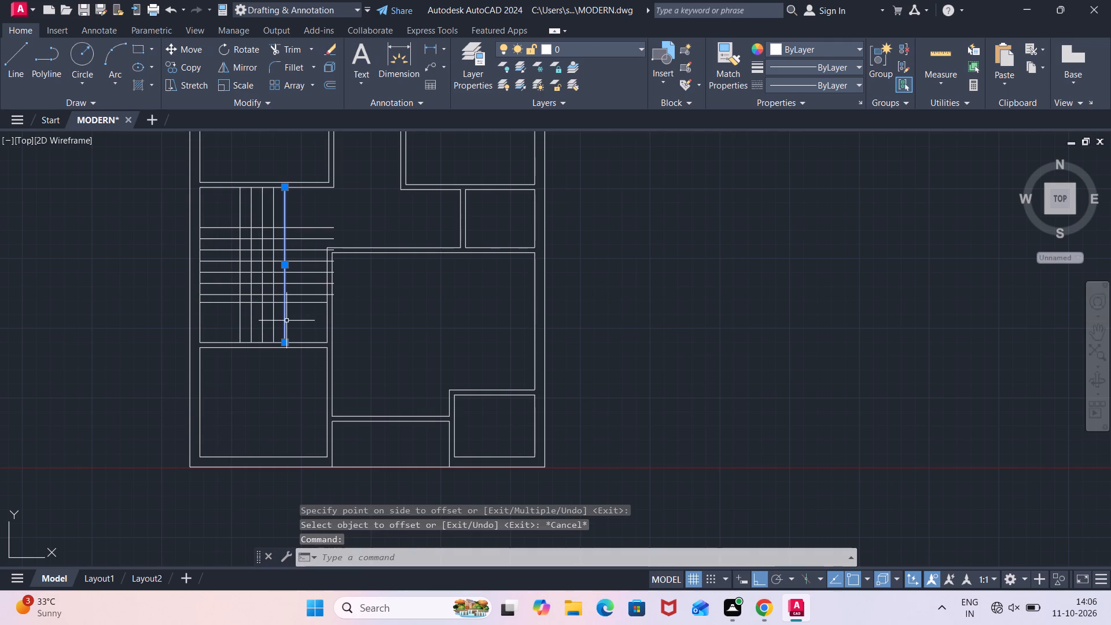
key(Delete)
Trim the horizontal tread lines between the last vertical tread line and the large middle room's left partition.
text(TR)
key(Return)
click(287, 322)
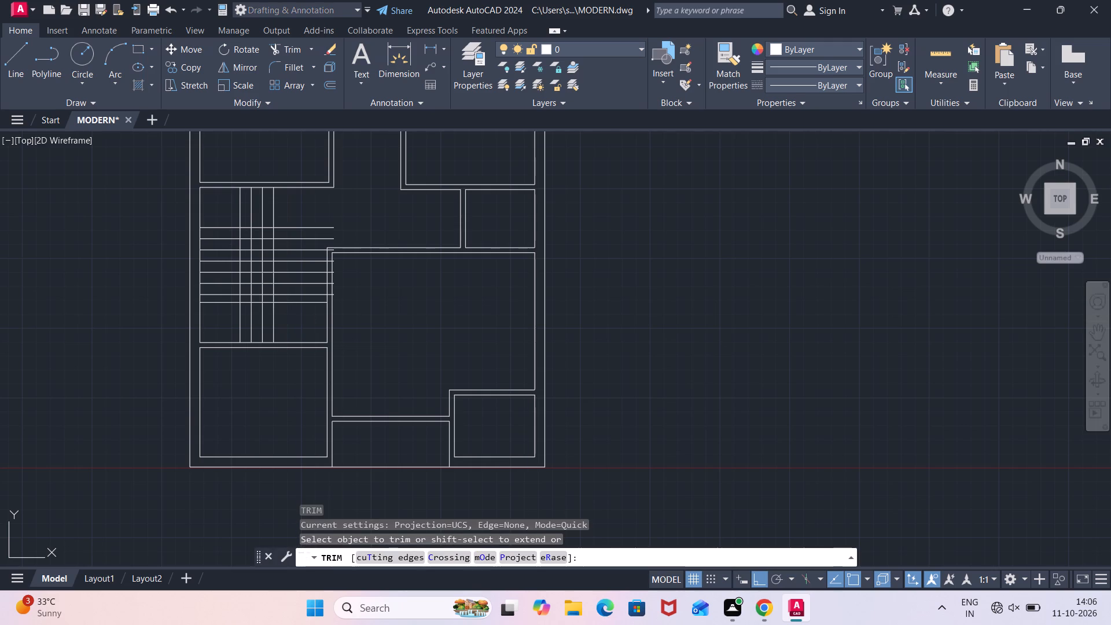
click(315, 219)
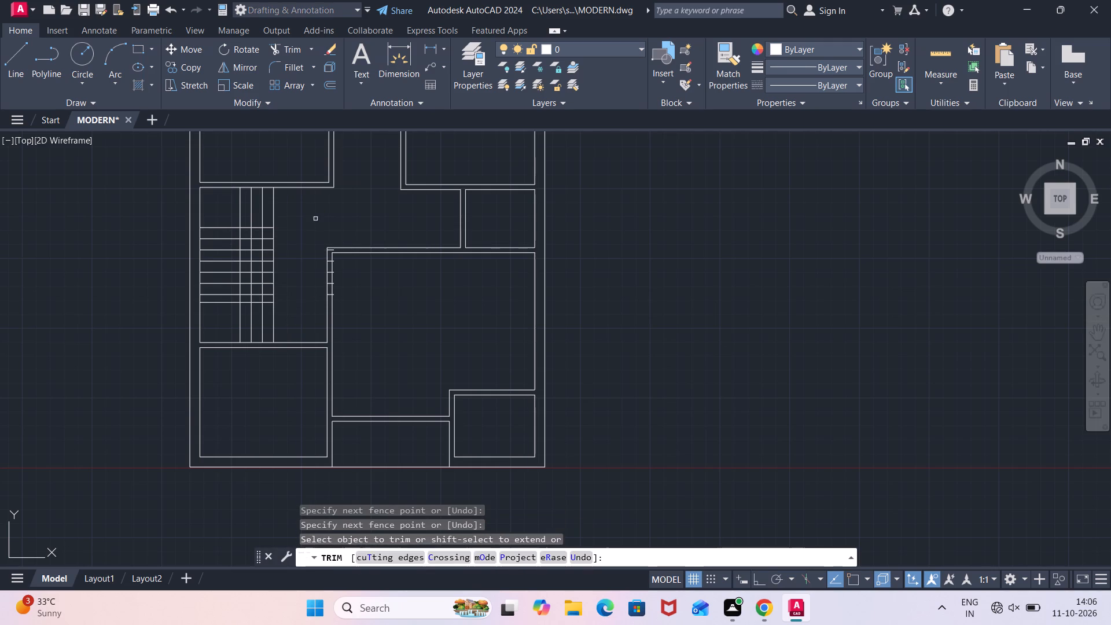
Trim the leftover tread line pieces inside the large middle room's left partition and the stubs projecting into that room.
scroll(331, 251, up, 3)
click(332, 248)
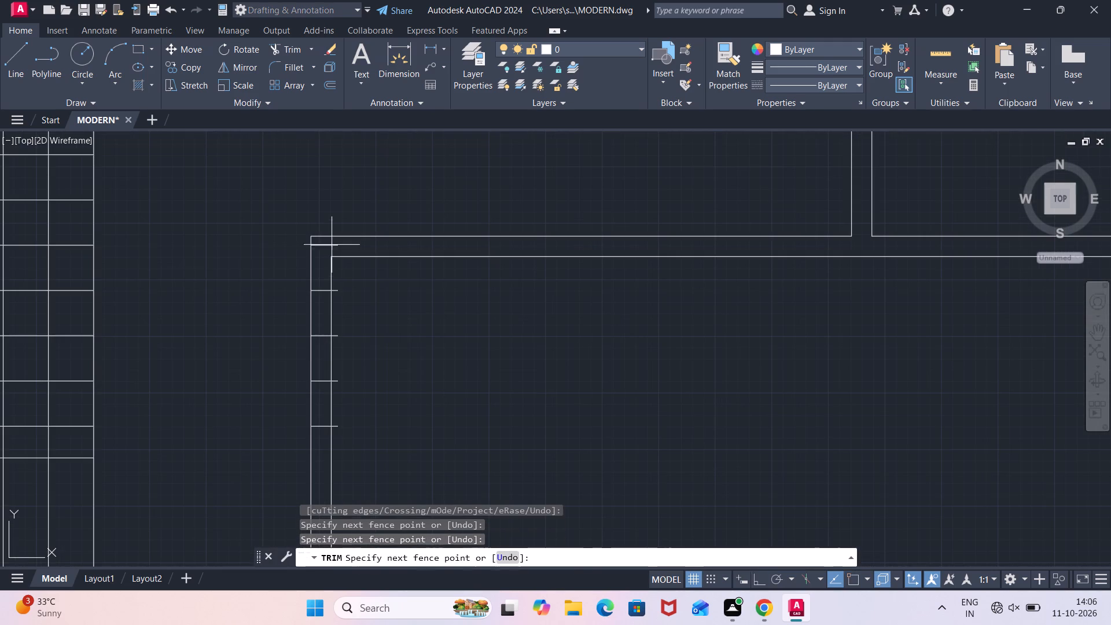
click(332, 241)
click(324, 264)
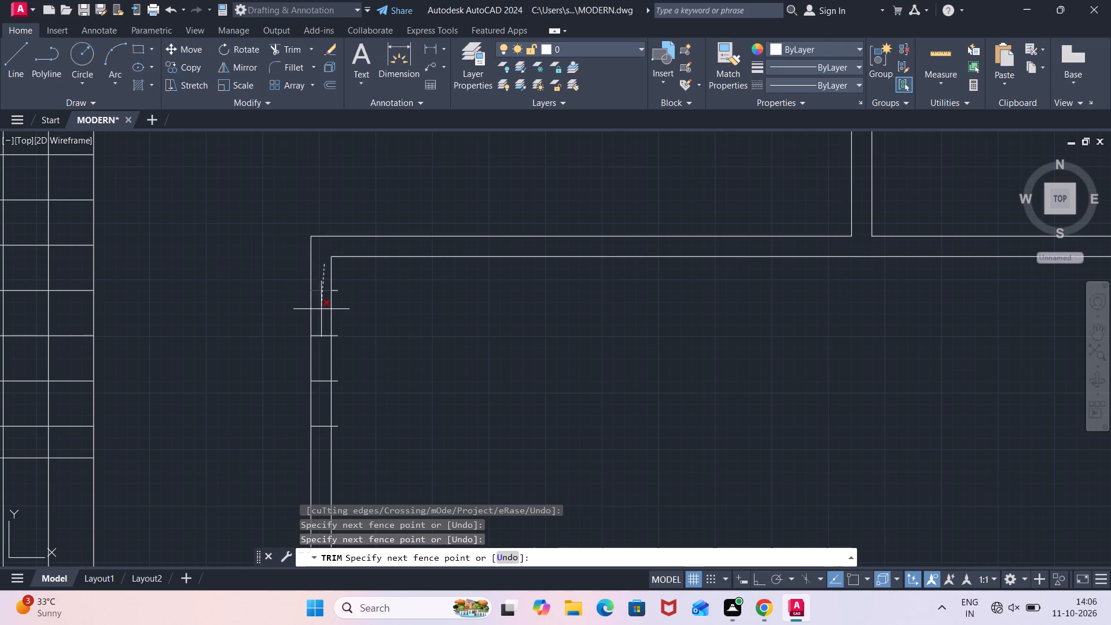
click(321, 437)
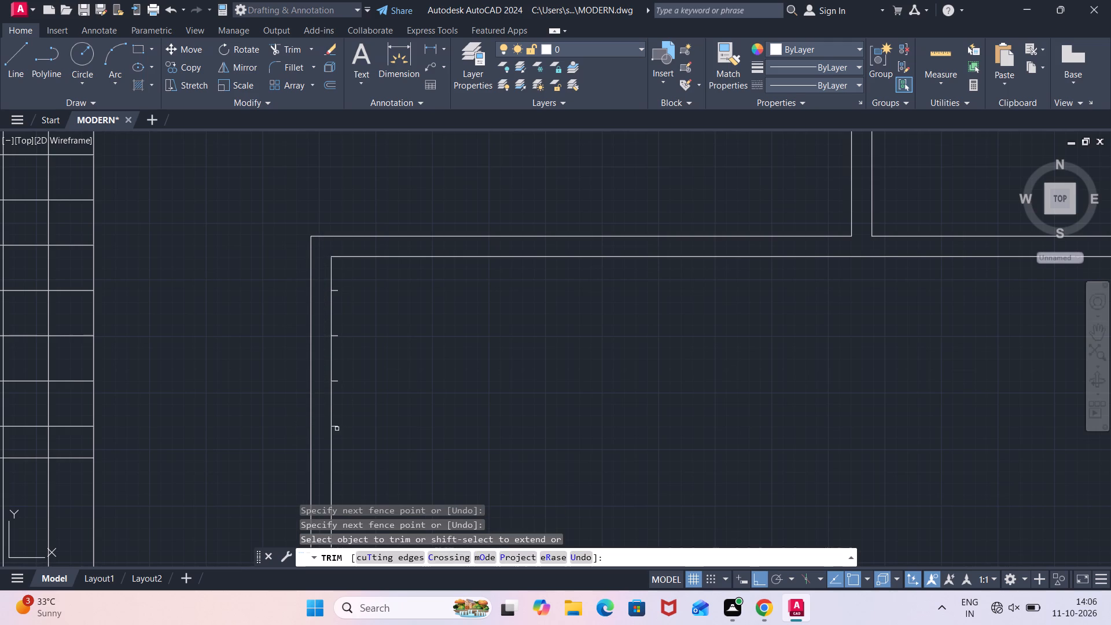
click(339, 427)
click(339, 379)
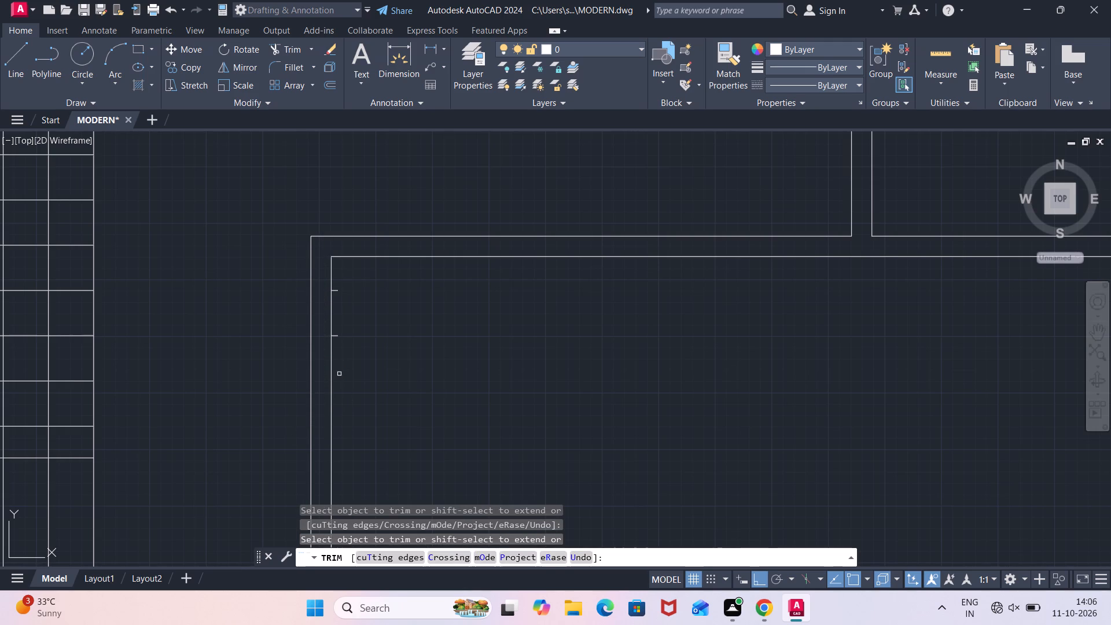
click(340, 334)
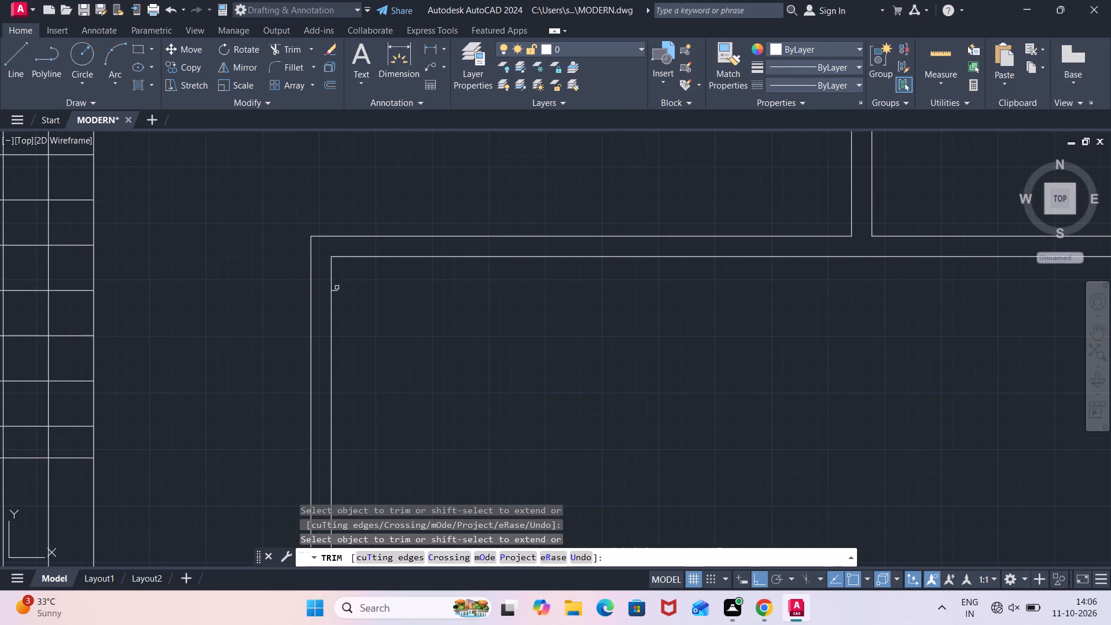
click(337, 293)
scroll(235, 279, down, 1)
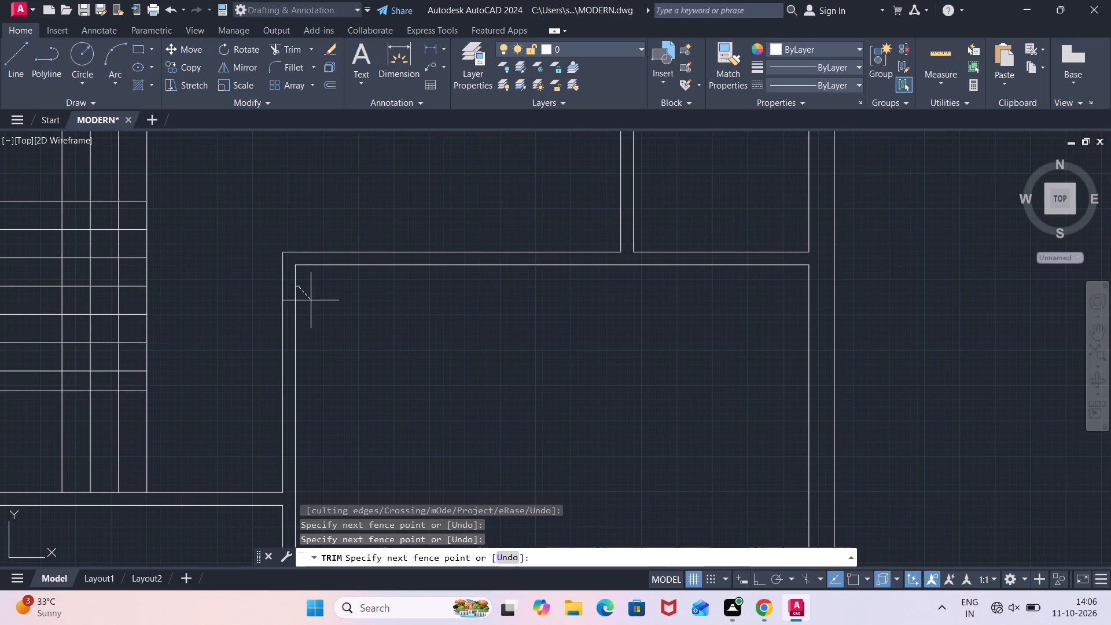
click(299, 282)
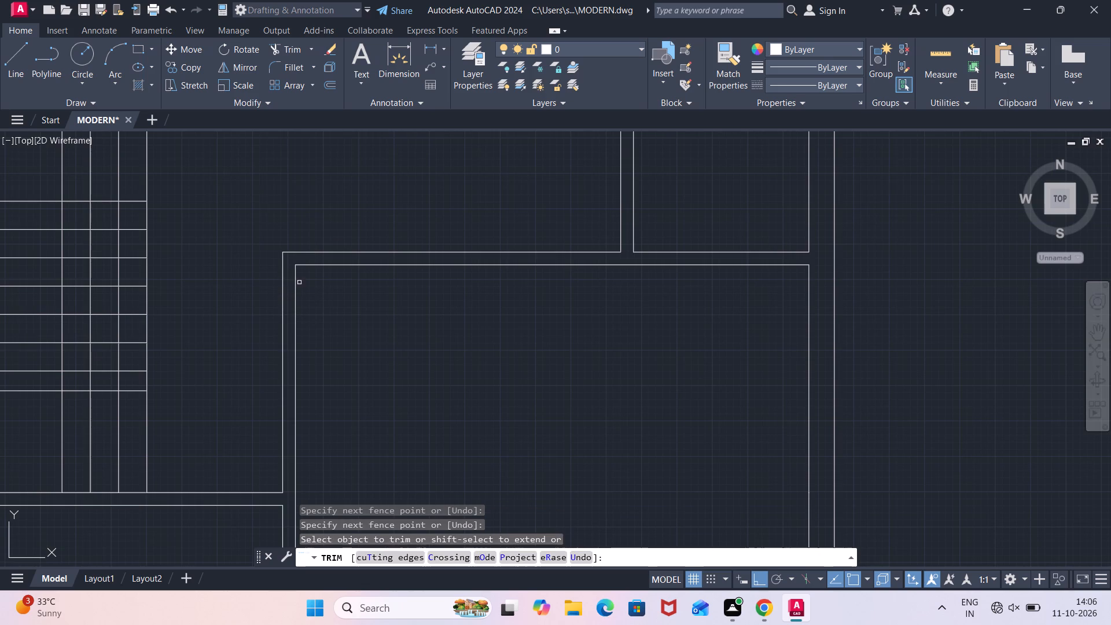
Trim the crossing horizontal and vertical tread lines in the open area beside the staircase's long flight along the outer wall.
scroll(366, 311, down, 1)
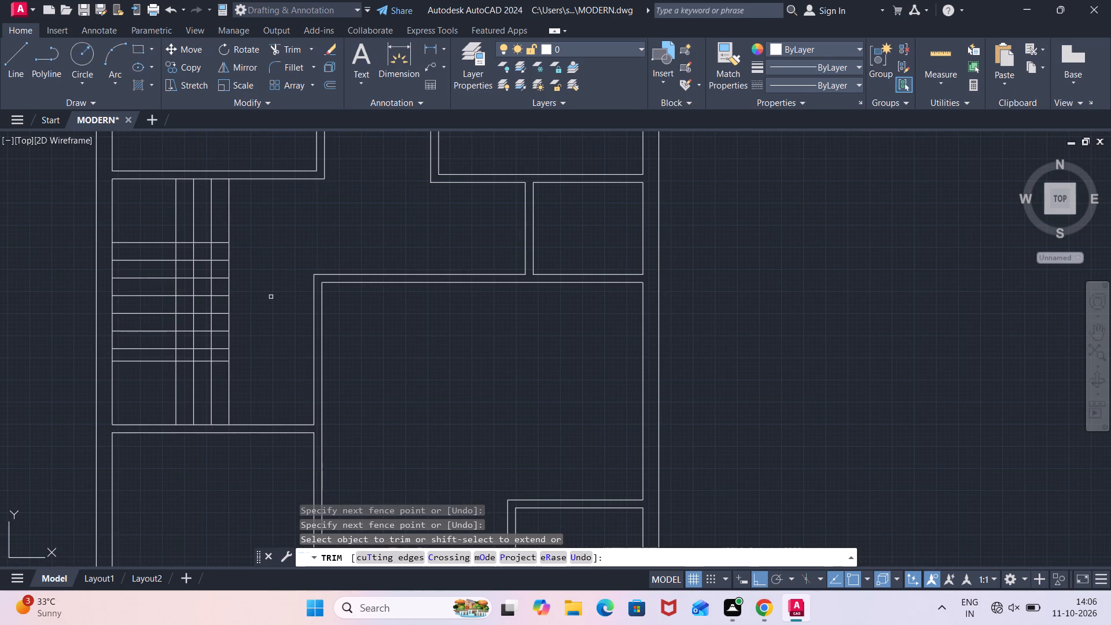
click(236, 248)
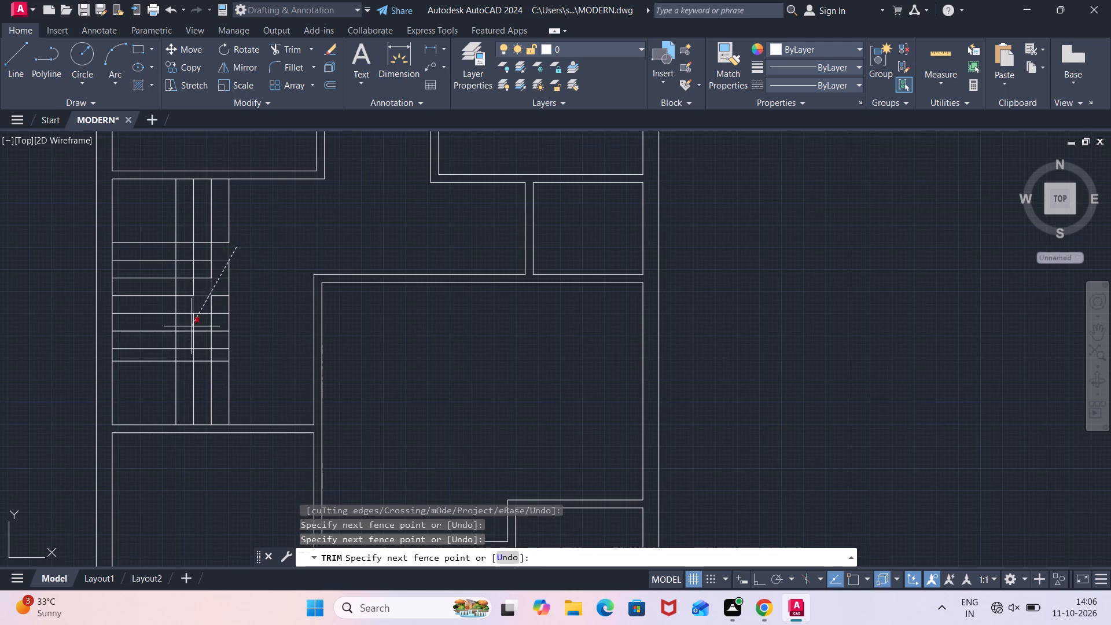
click(190, 354)
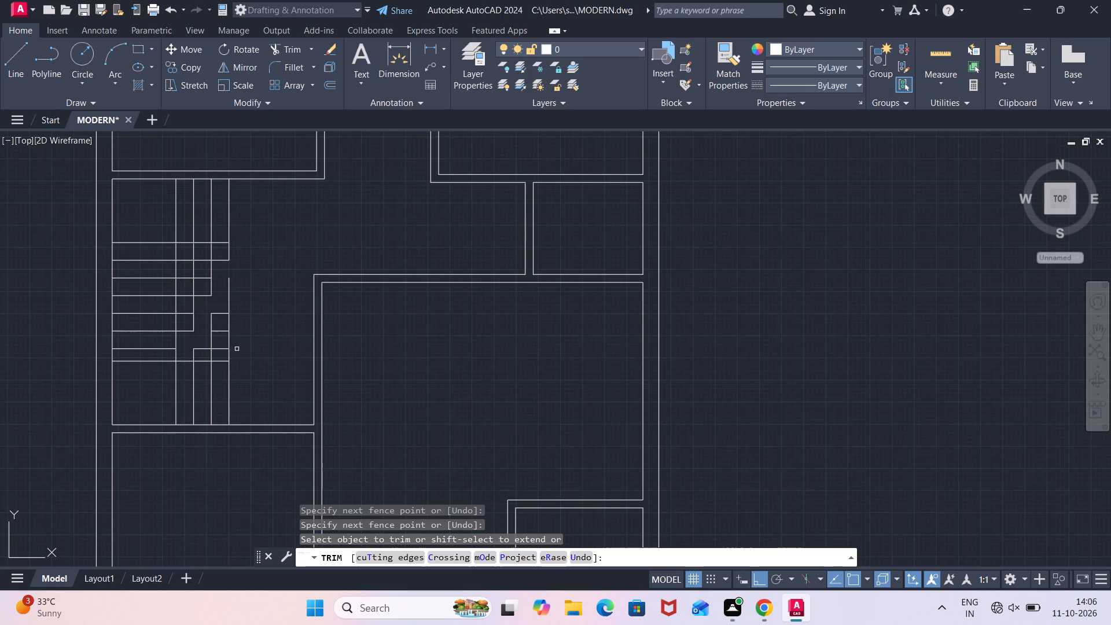
click(237, 350)
click(193, 353)
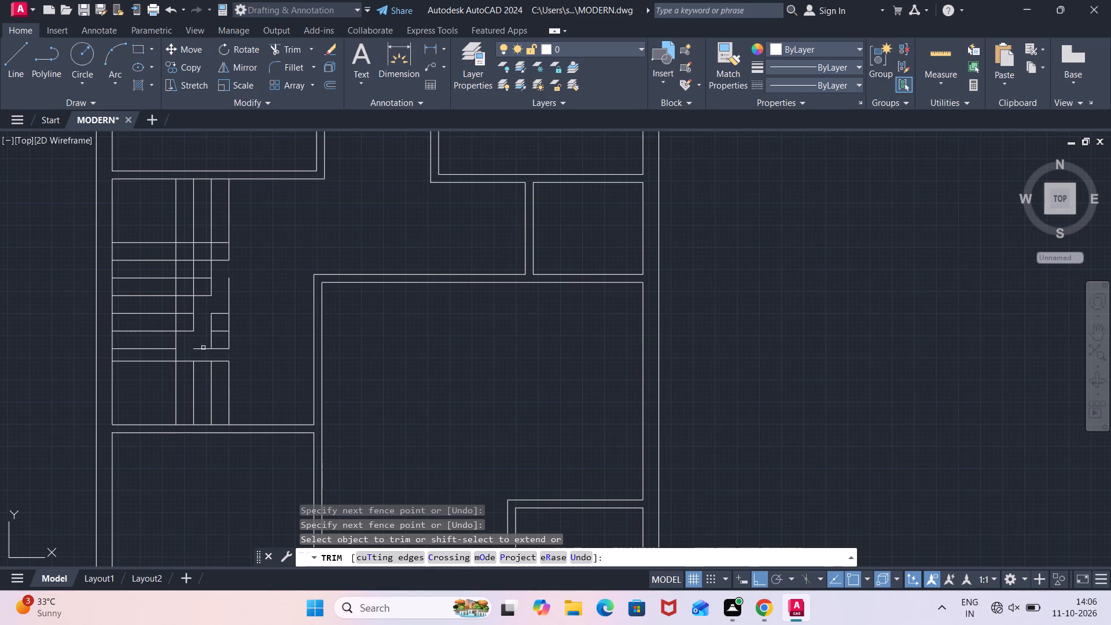
click(204, 347)
click(252, 295)
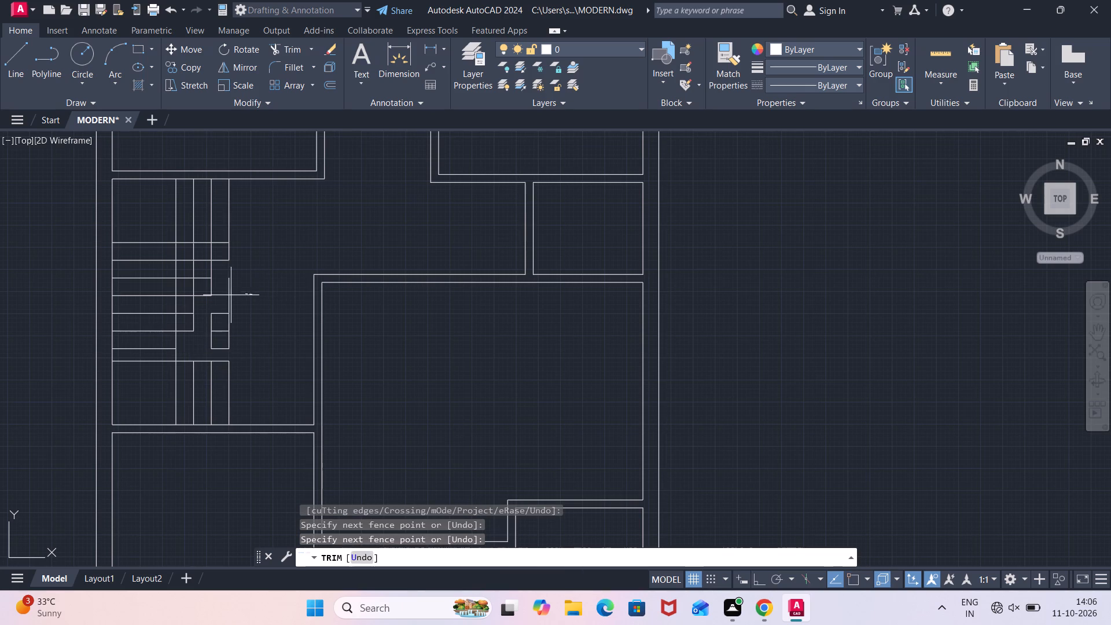
click(196, 296)
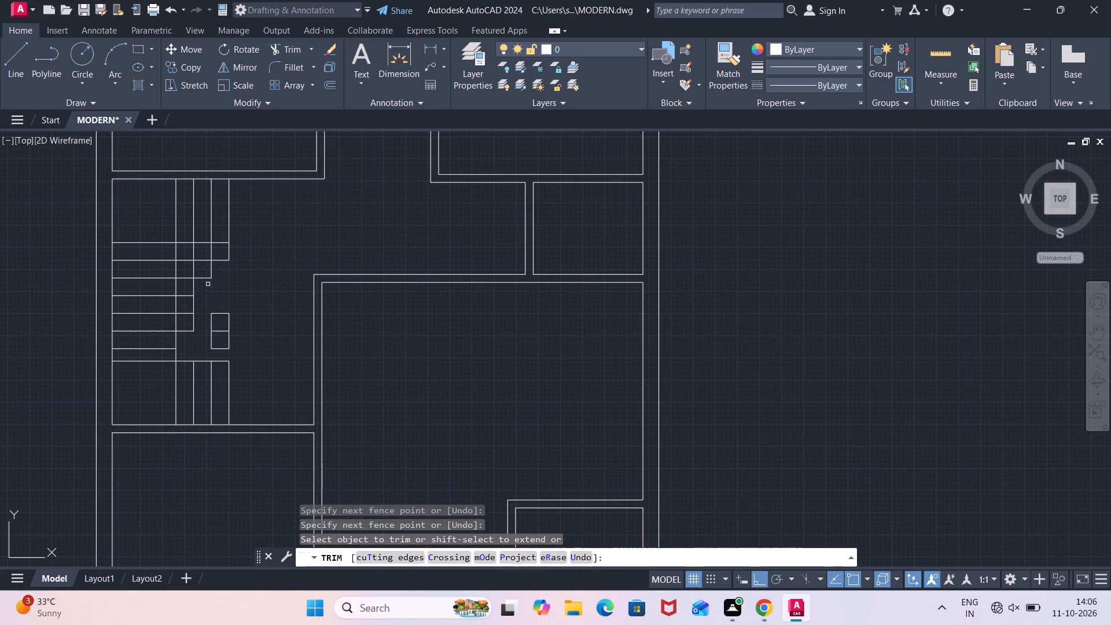
click(223, 251)
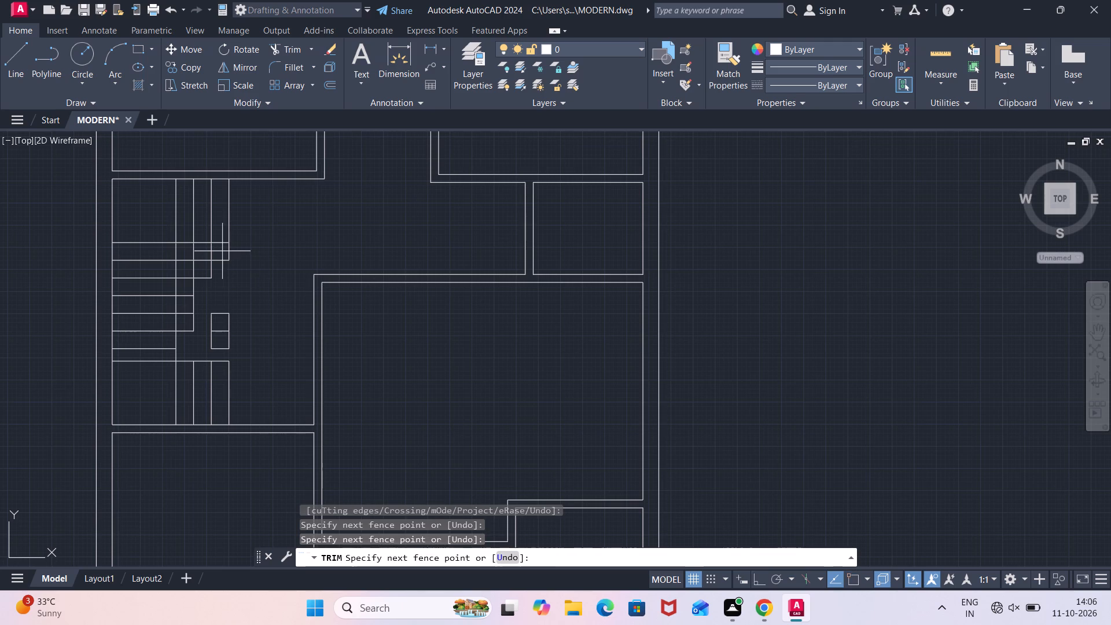
click(189, 252)
drag(187, 262, 187, 276)
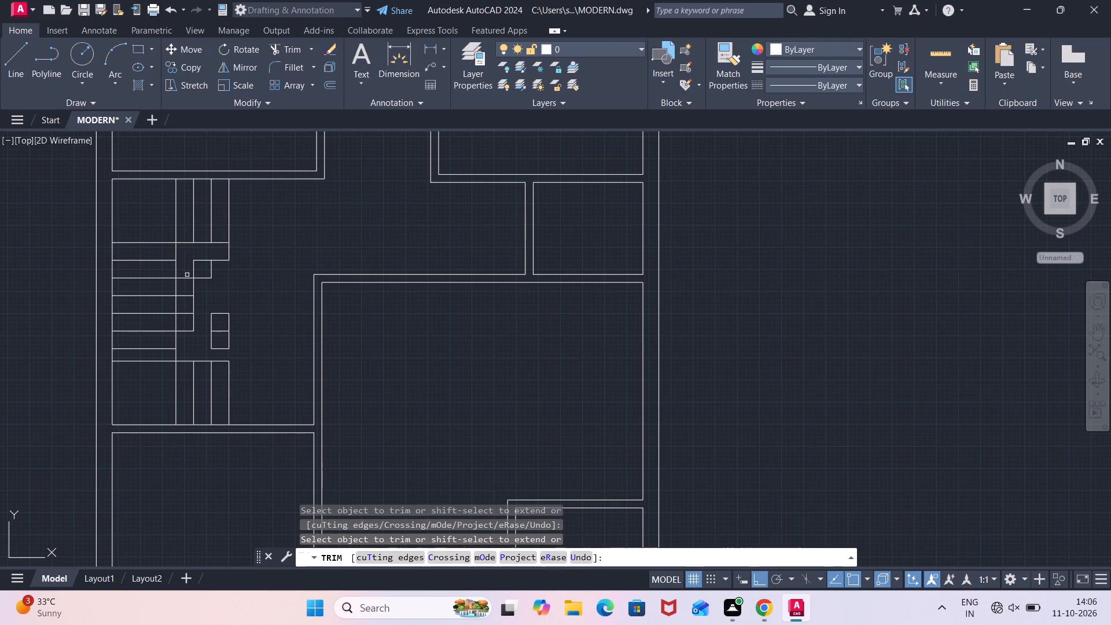
drag(187, 276, 187, 284)
click(187, 268)
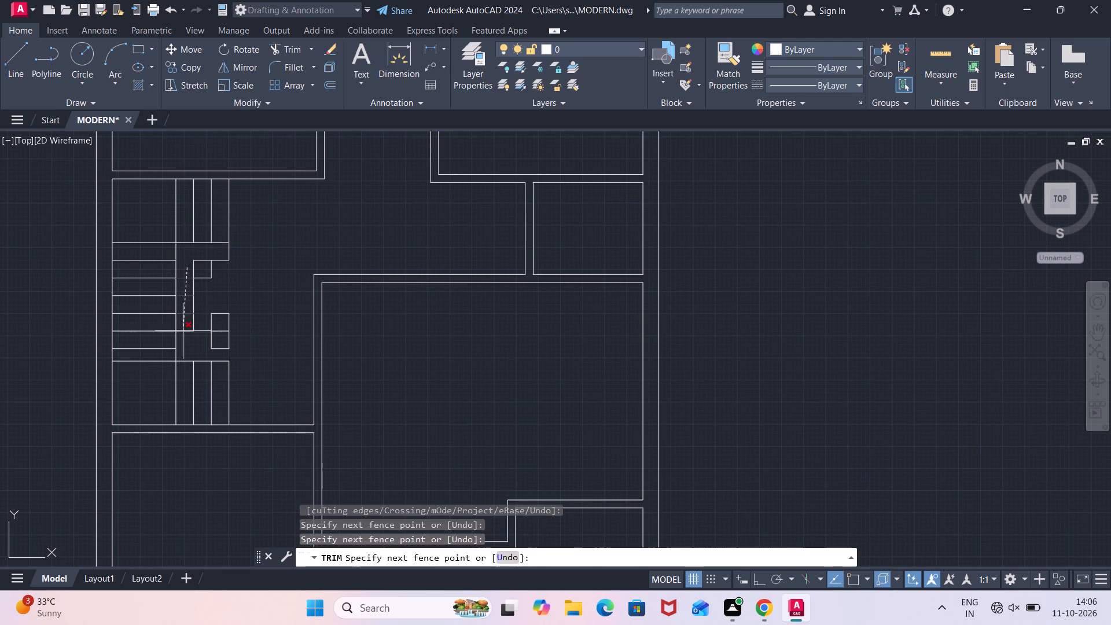
click(183, 335)
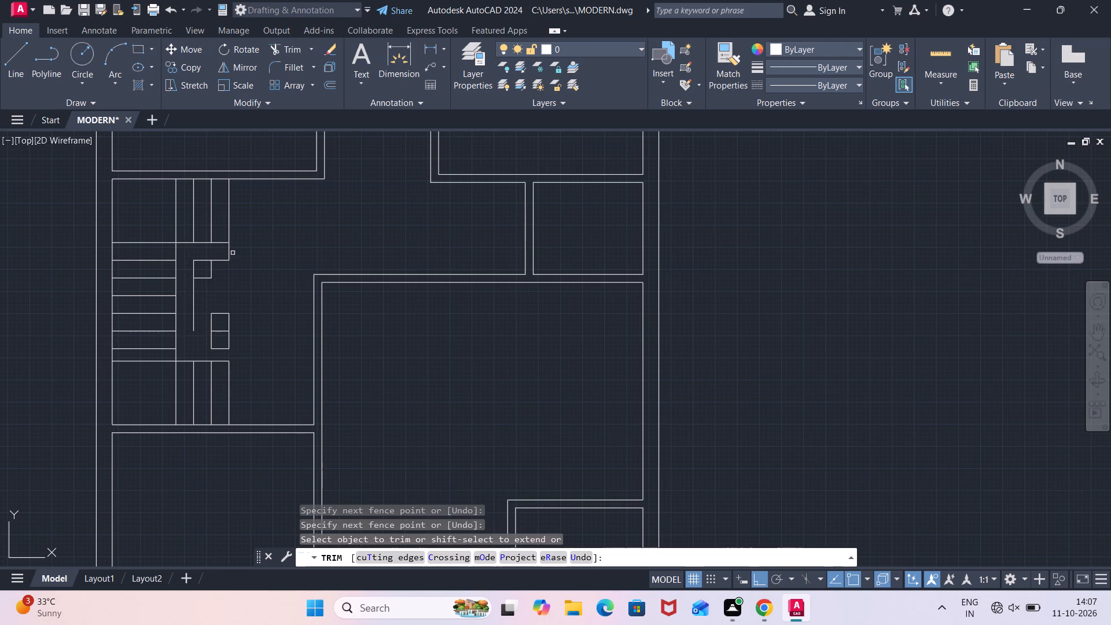
Trim away the leftover tread line fragments between the upper and lower short flights of the staircase.
click(236, 253)
click(207, 258)
drag(207, 258, 189, 310)
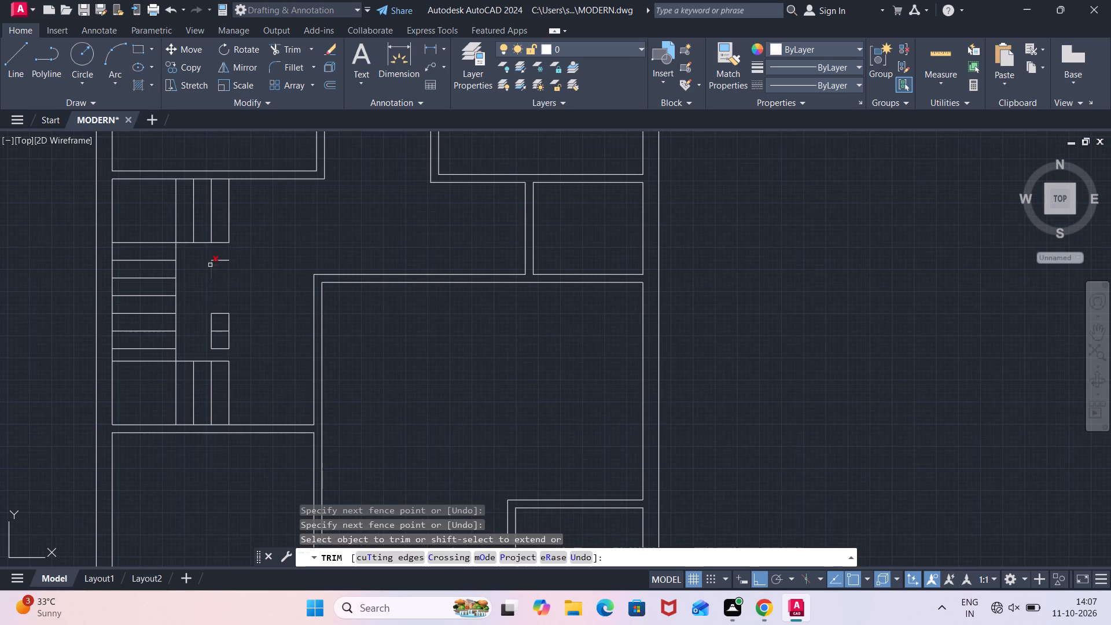
click(218, 258)
click(209, 265)
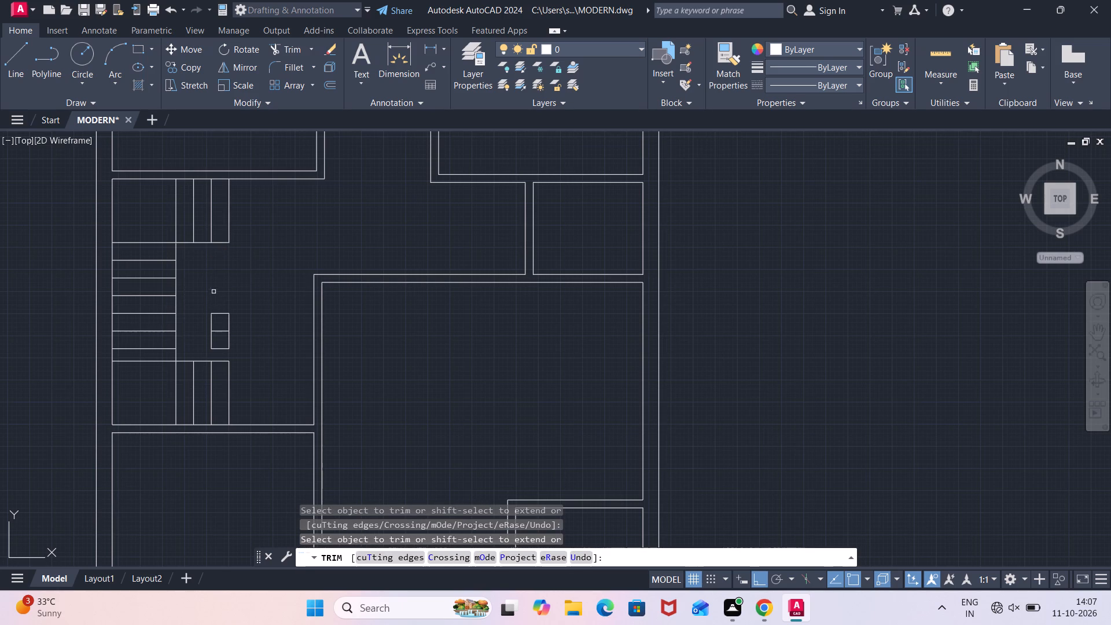
click(219, 300)
click(219, 351)
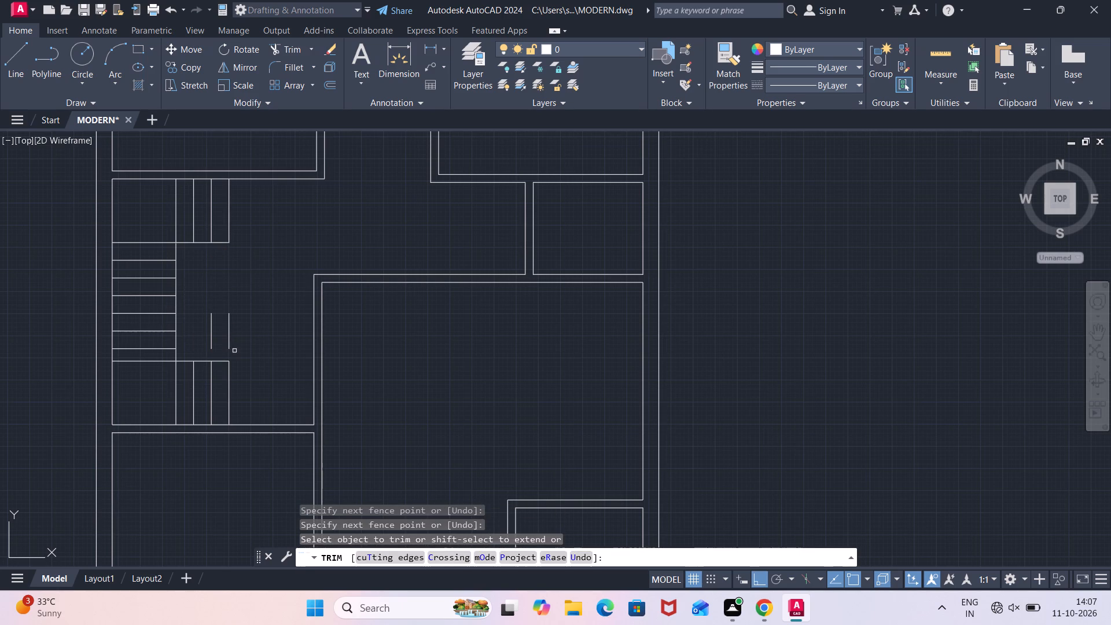
drag(247, 339, 237, 339)
click(196, 333)
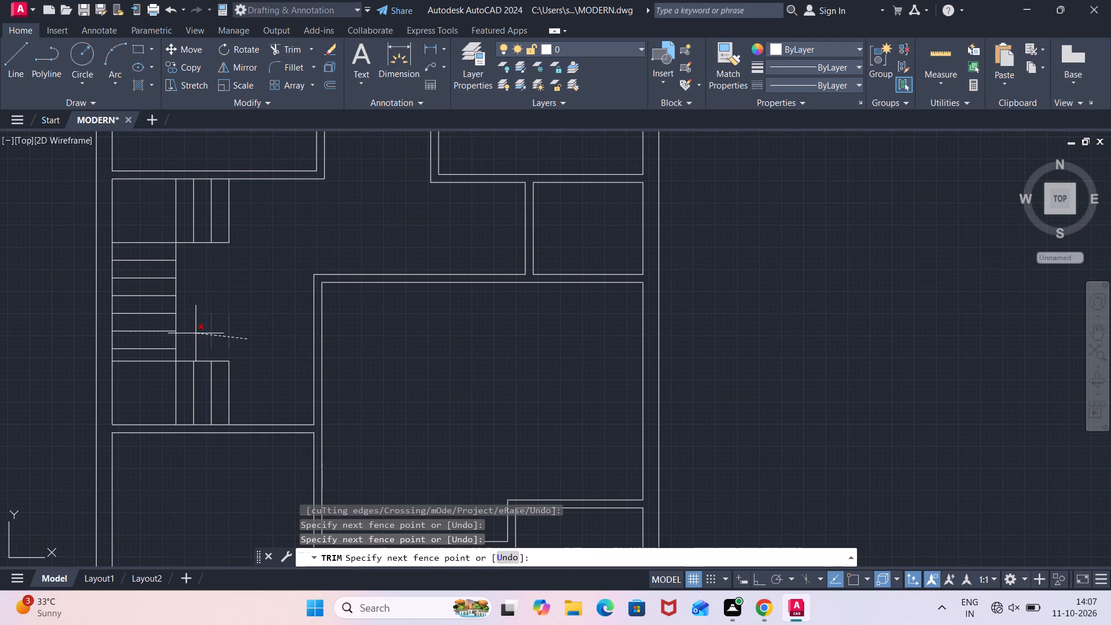
Trim the lower short flight back to a single tread by removing its two outermost vertical lines and the excess edge line.
click(238, 370)
click(207, 369)
click(207, 369)
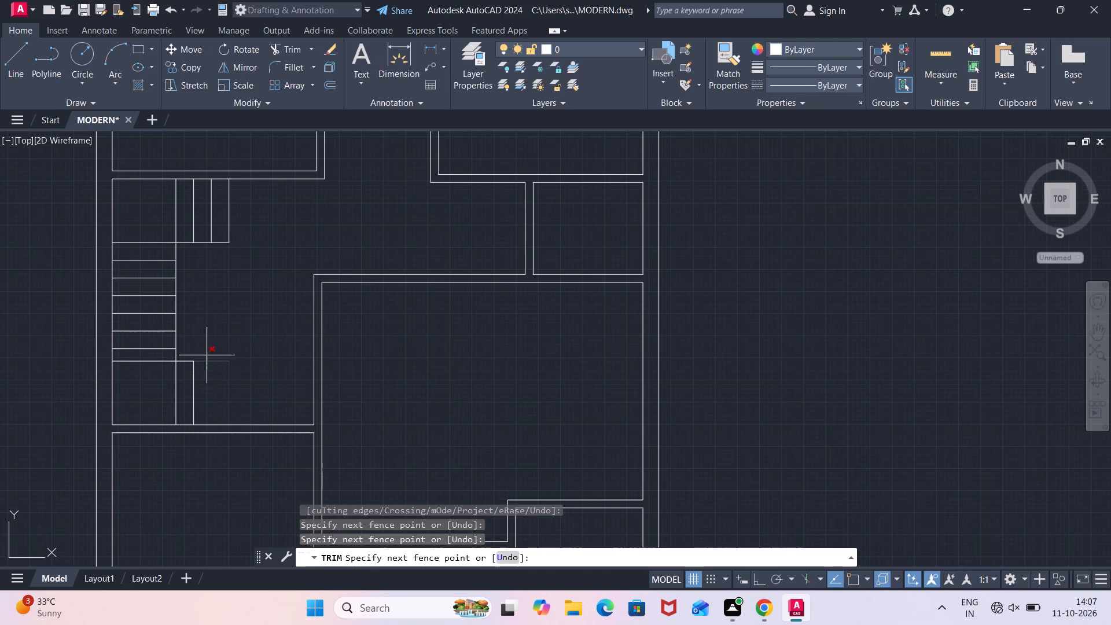
click(207, 344)
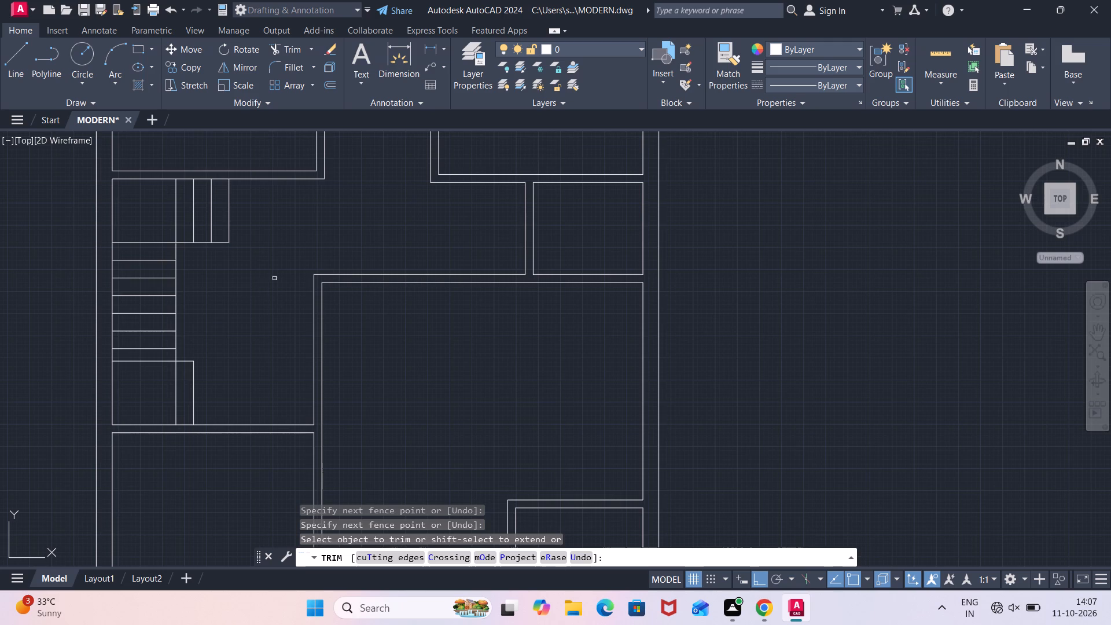
scroll(330, 239, down, 1)
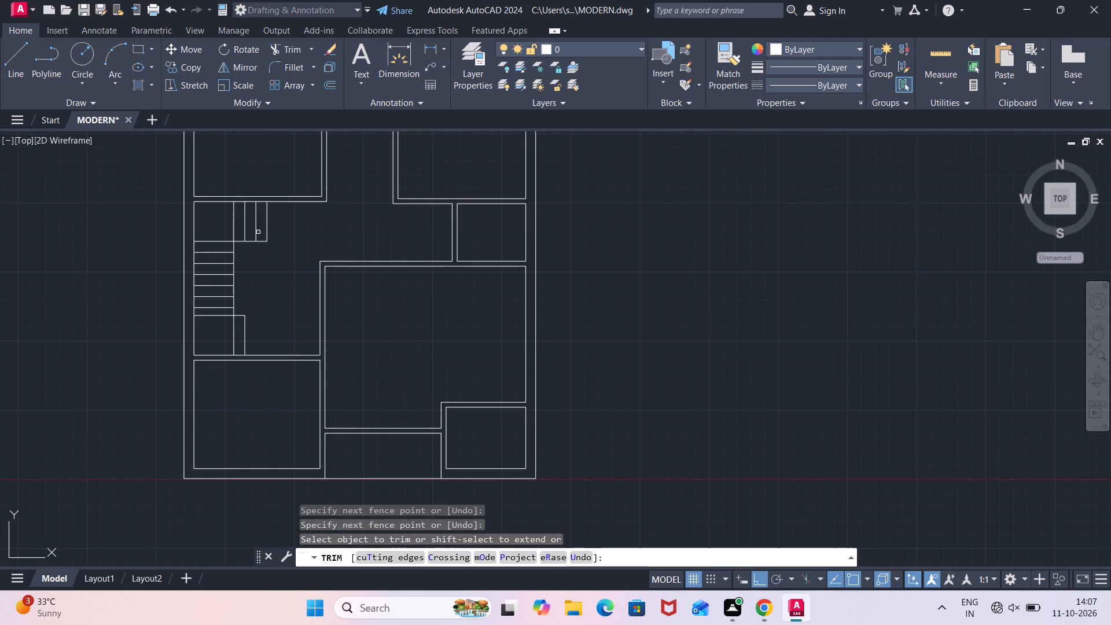
key(Escape)
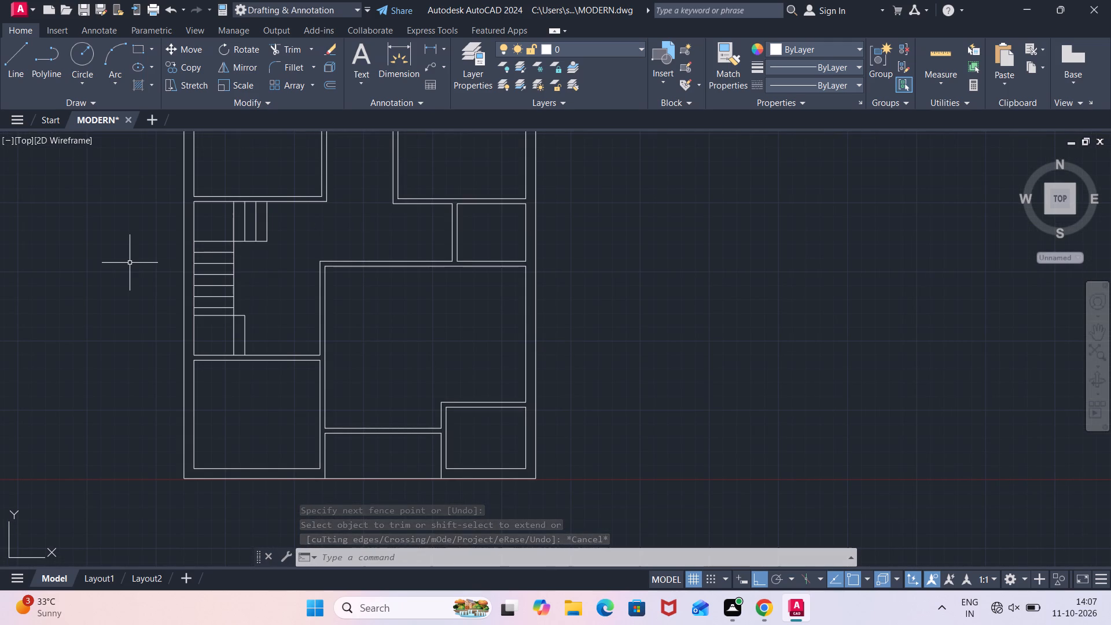
Draw the stair direction line from the lower flight's end through the middle of both landings to just past the upper flight's second tread.
key(l)
key(Return)
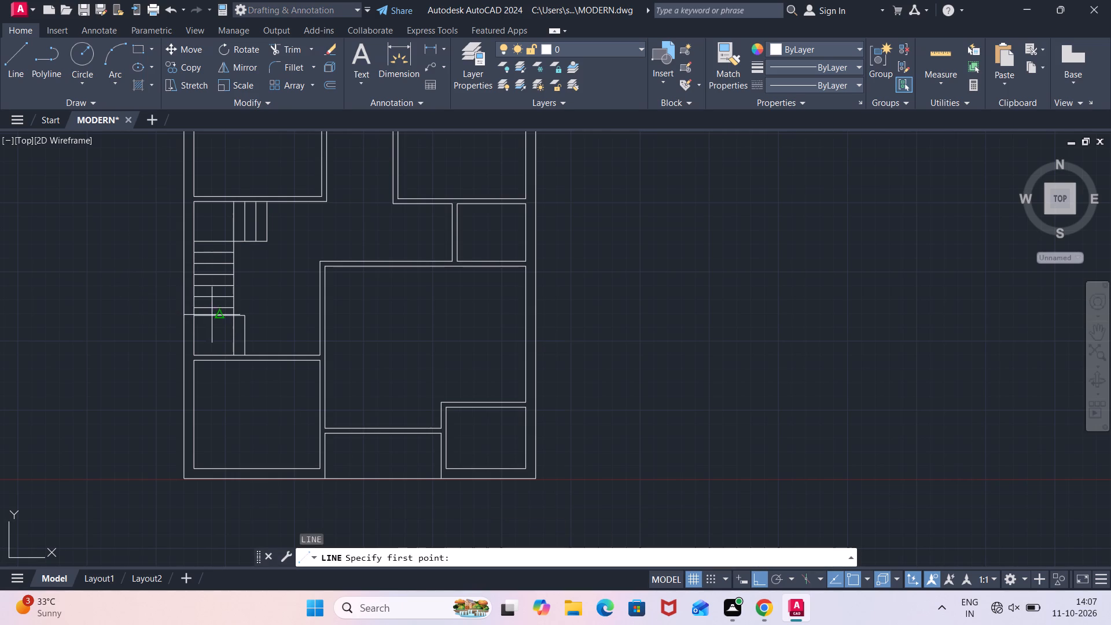
click(245, 333)
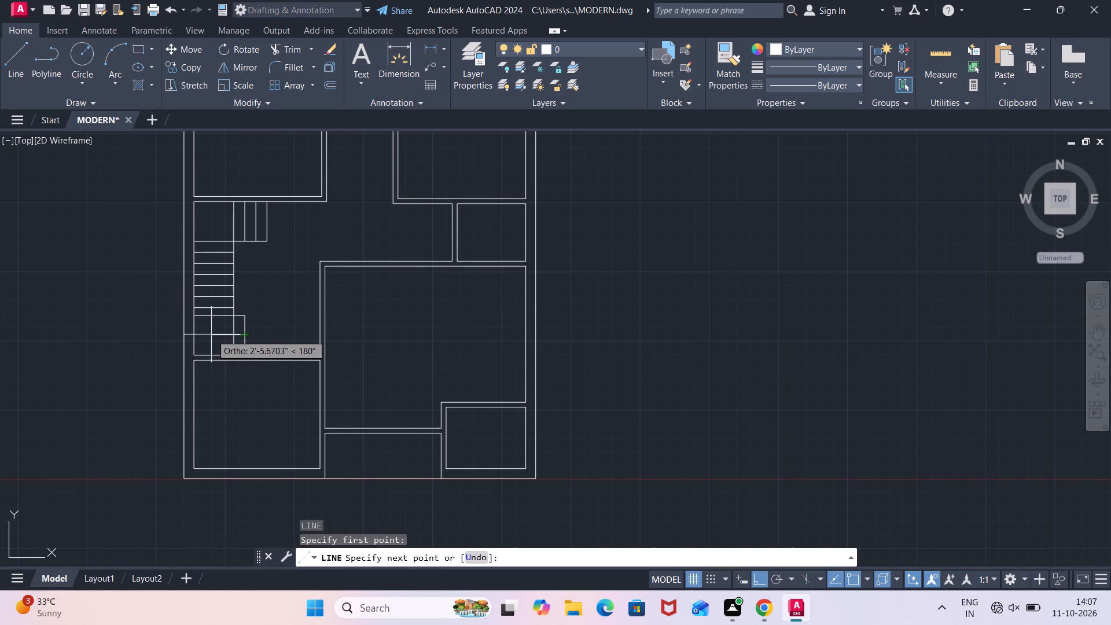
click(214, 332)
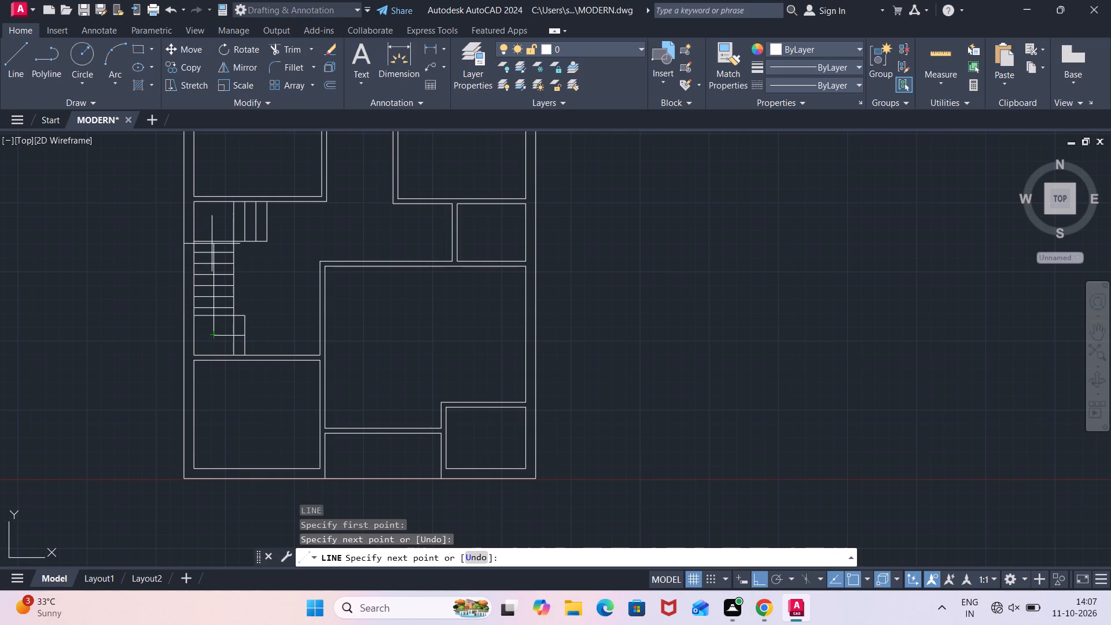
click(211, 223)
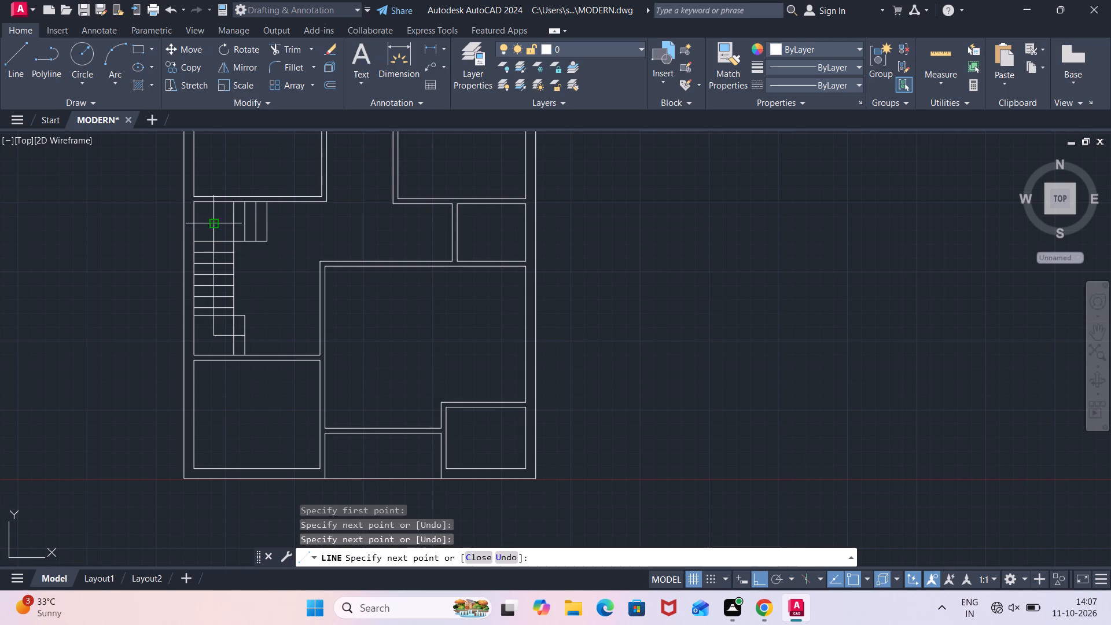
scroll(260, 226, up, 3)
click(256, 216)
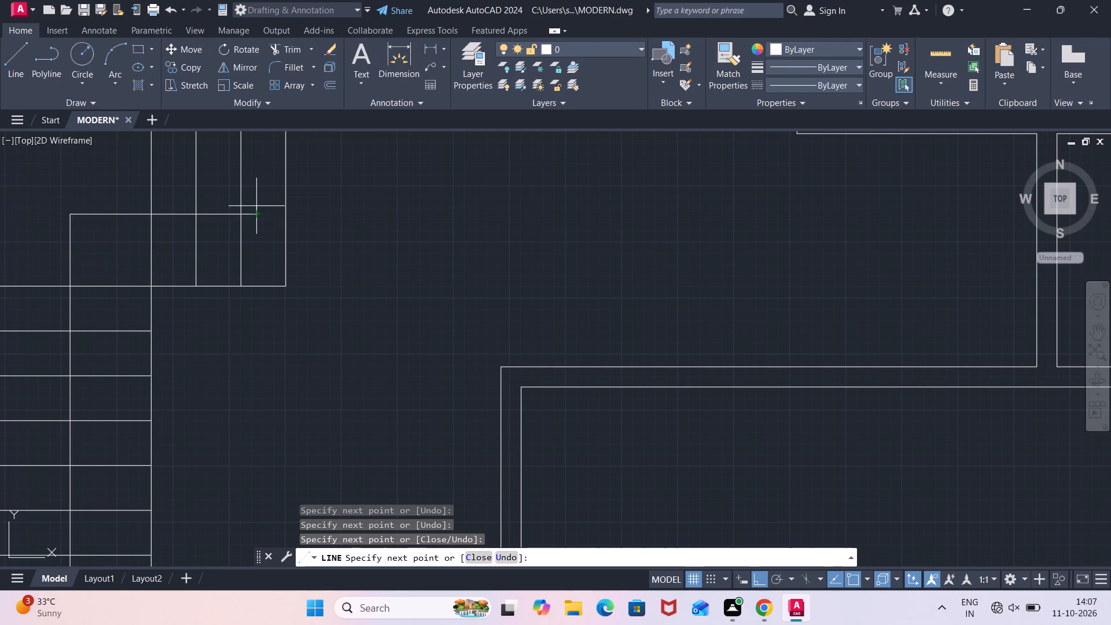
Draw a closed triangular arrowhead at the direction line's upper-flight end, starting with a 2" half-base and with Ortho off for the slanted sides.
text(2")
key(Return)
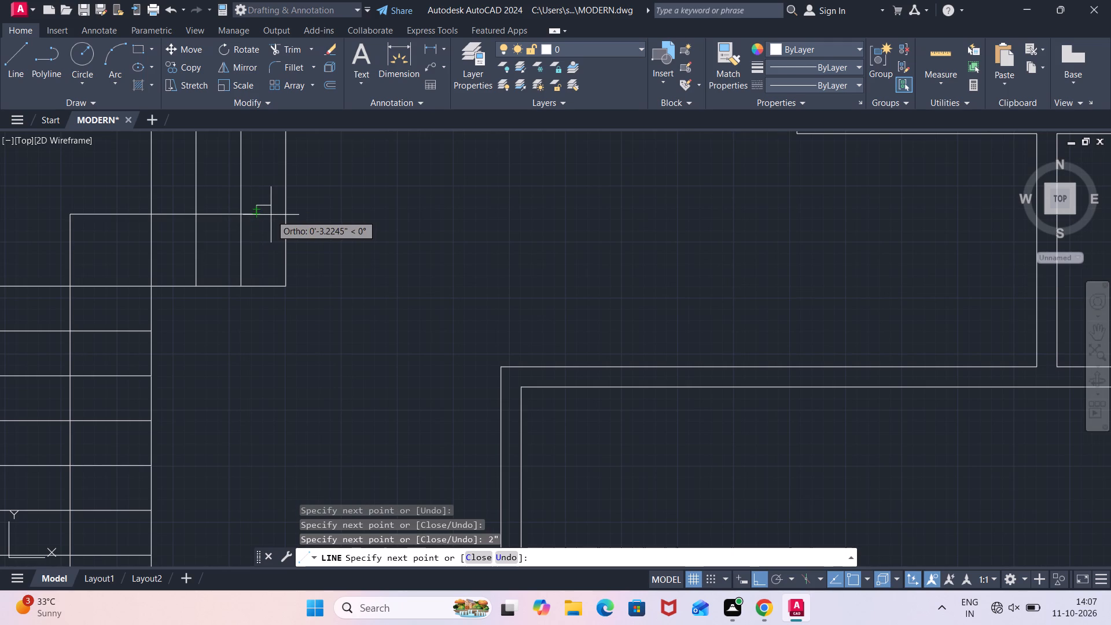
key(F8)
click(271, 214)
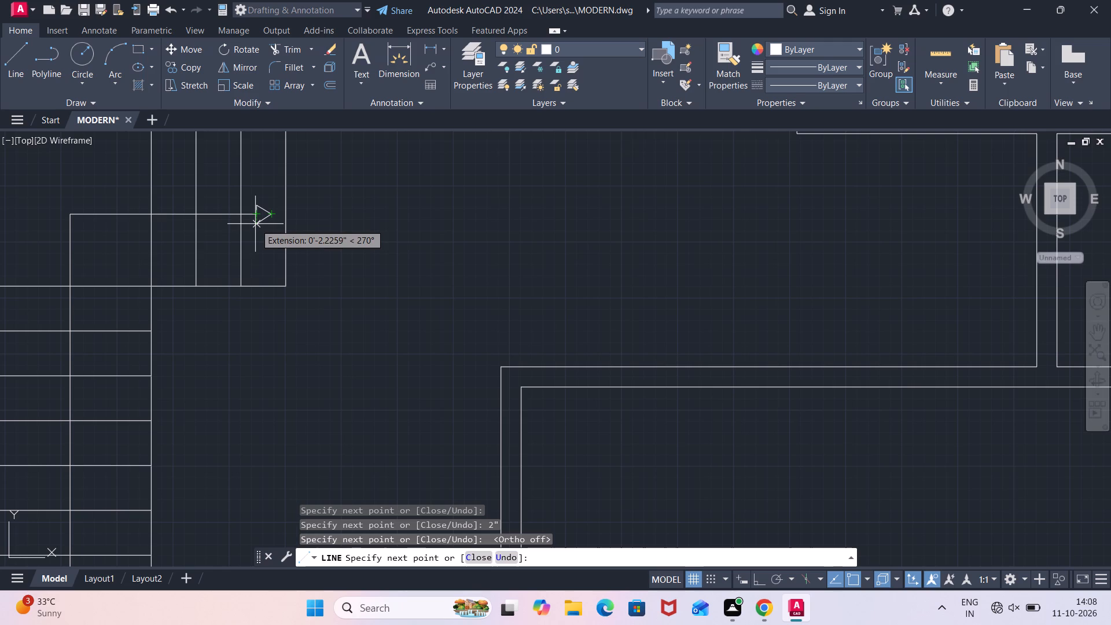
click(255, 224)
click(258, 215)
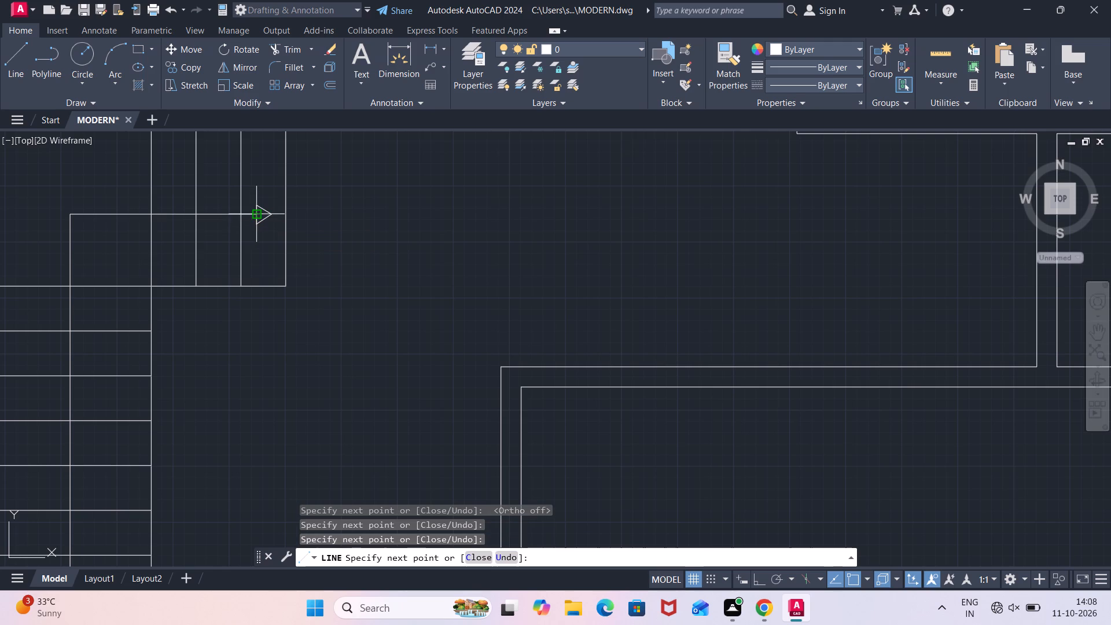
key(Escape)
Offset the inner top wall line of the upper passage 4'4" down into the passage.
scroll(270, 222, down, 1)
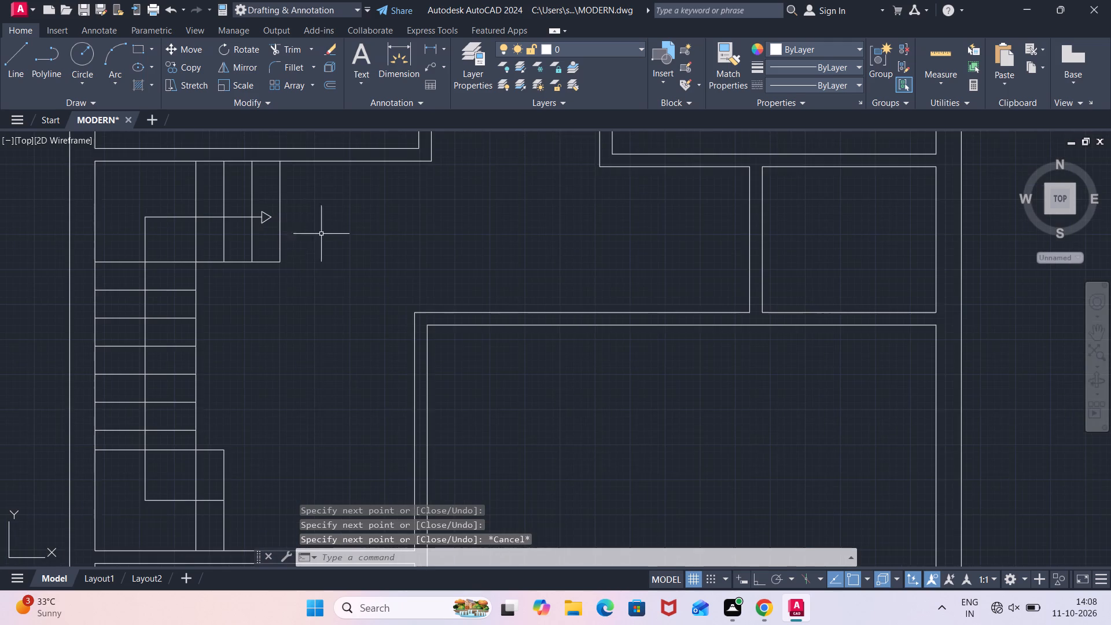
scroll(342, 245, down, 2)
scroll(444, 246, down, 1)
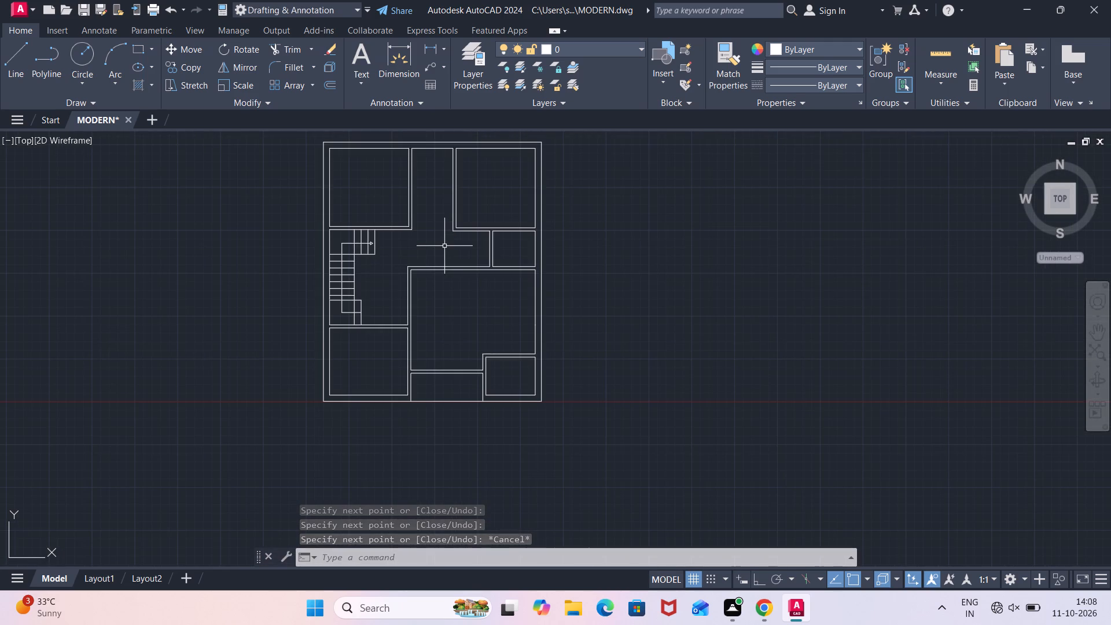
middle_drag(444, 245, 472, 262)
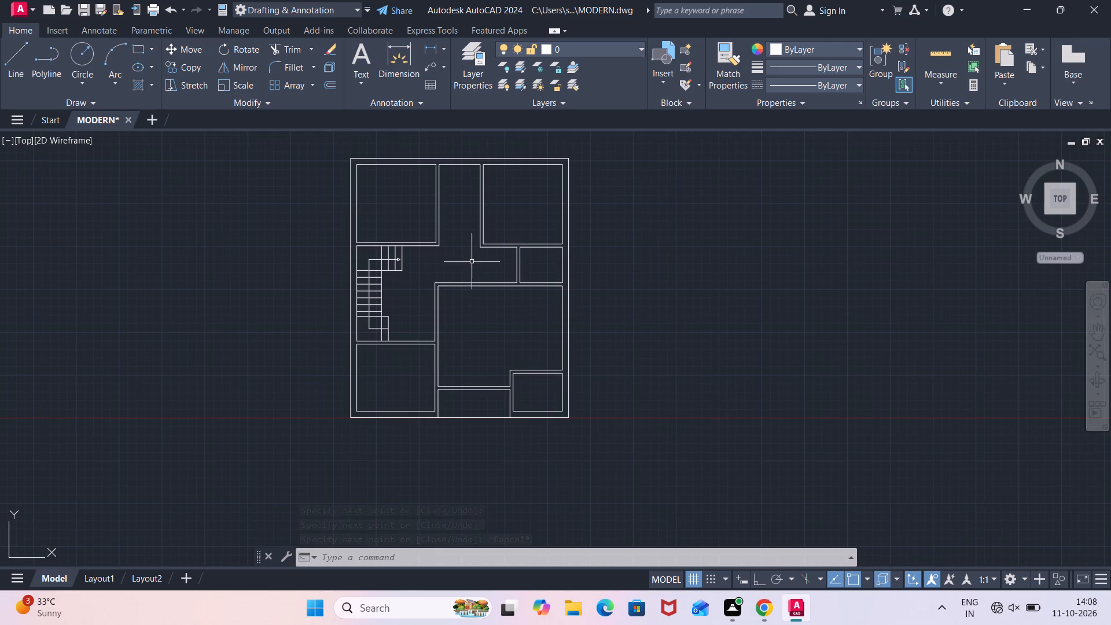
scroll(472, 254, up, 1)
middle_drag(457, 200, 449, 336)
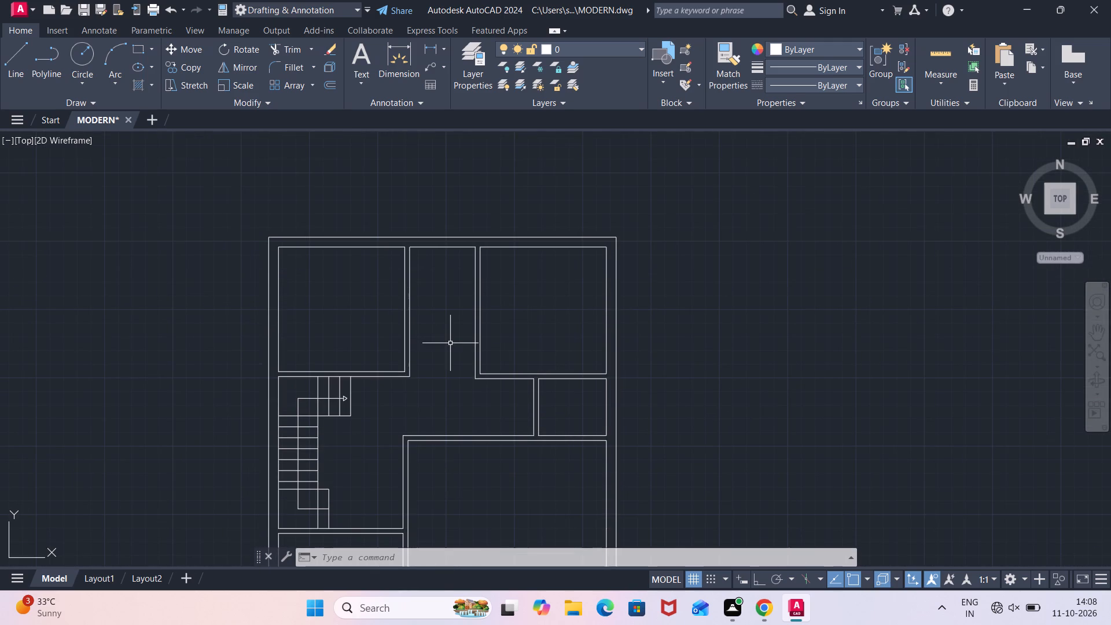
text(OFF)
key(Return)
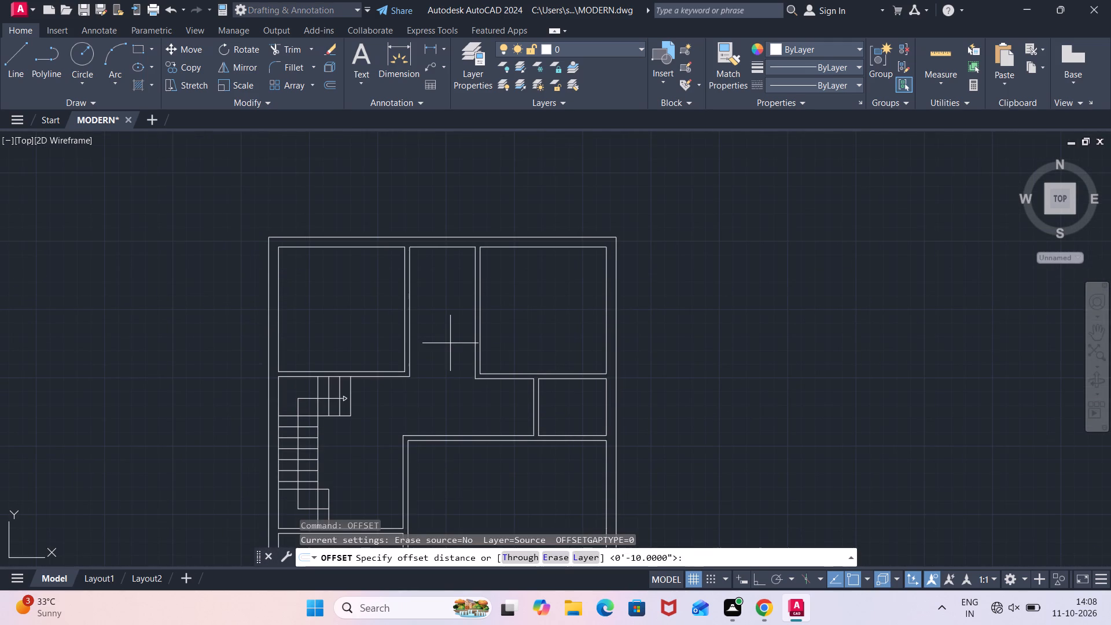
text(4'4")
key(Return)
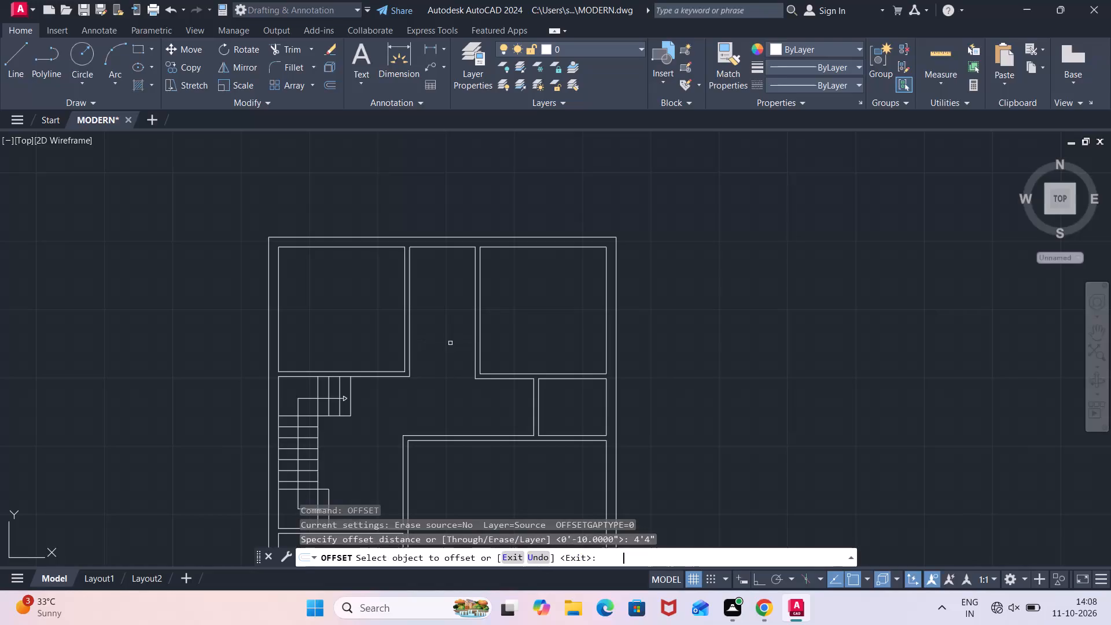
click(450, 244)
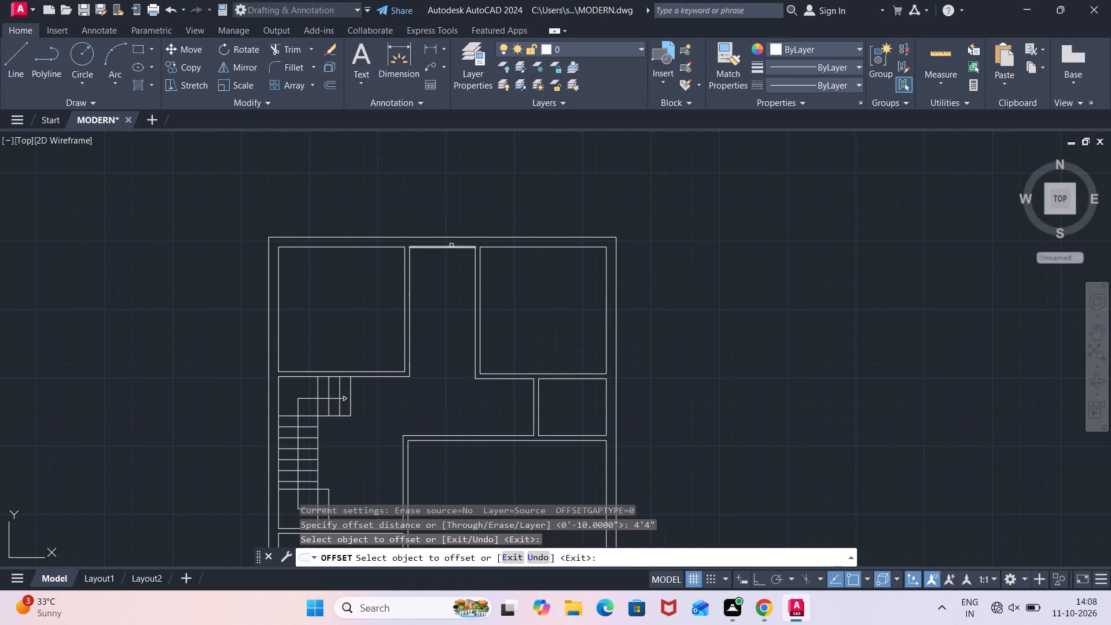
click(451, 245)
click(438, 302)
Offset the new line across the upper passage 4.5" downward to form the partition's second face.
key(space)
key(space)
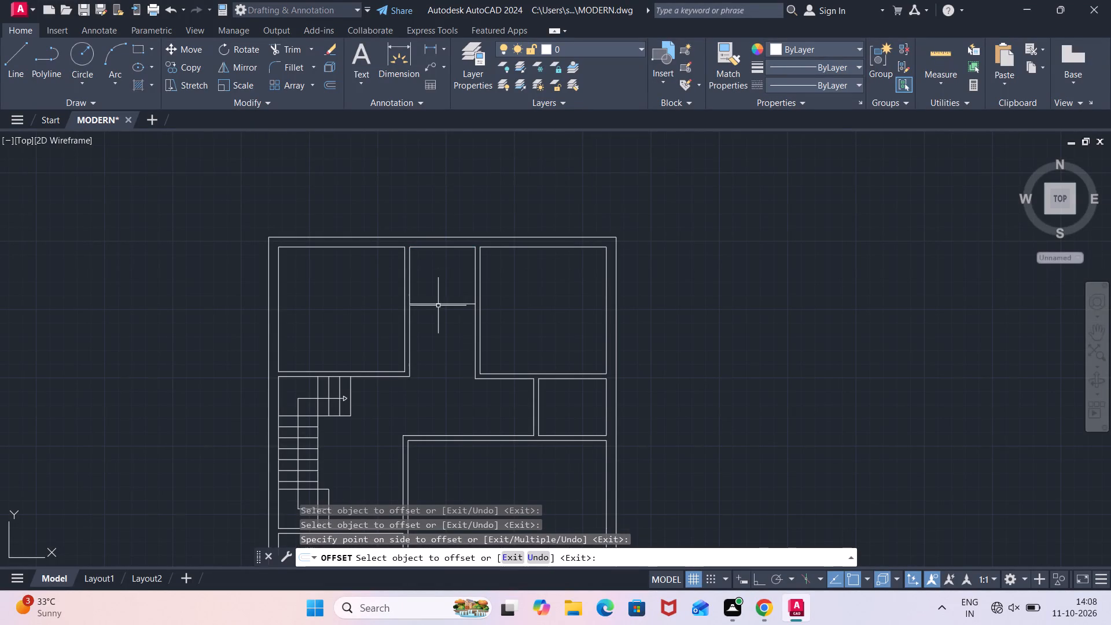
text(4.5")
key(Return)
click(438, 305)
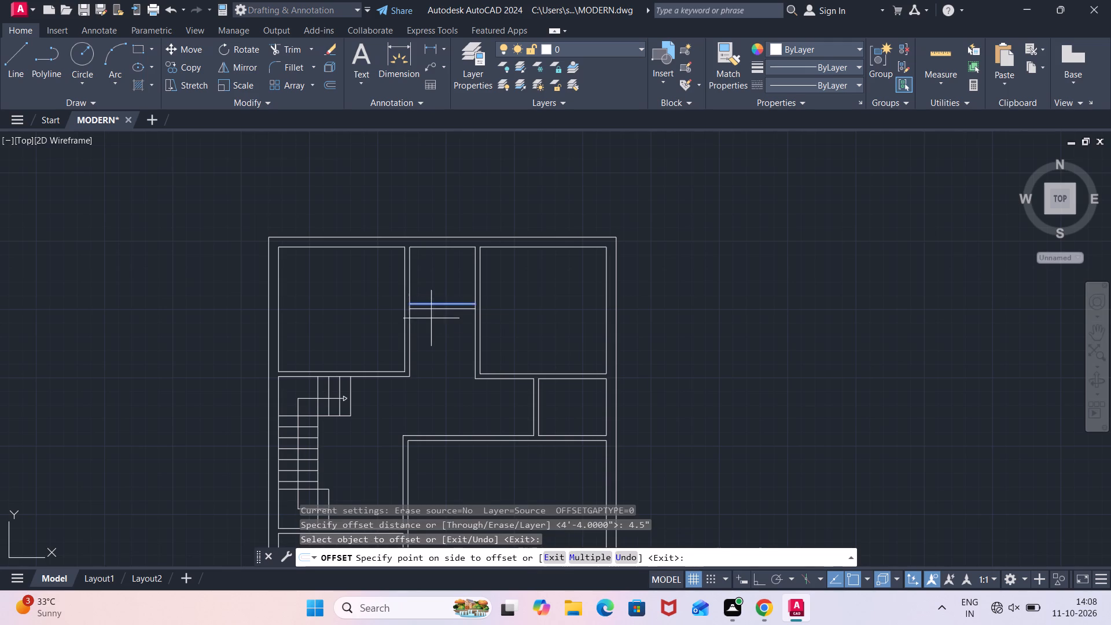
click(426, 354)
key(Escape)
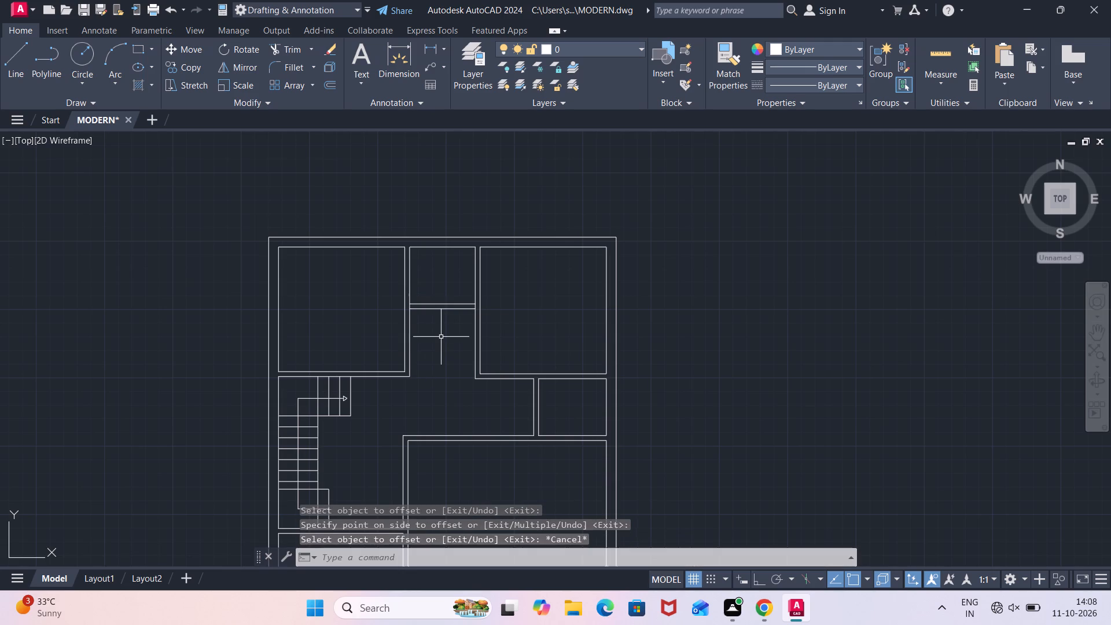
Trim the passage side wall lines between the two partition faces at both ends of the new partition.
text(TR)
key(Return)
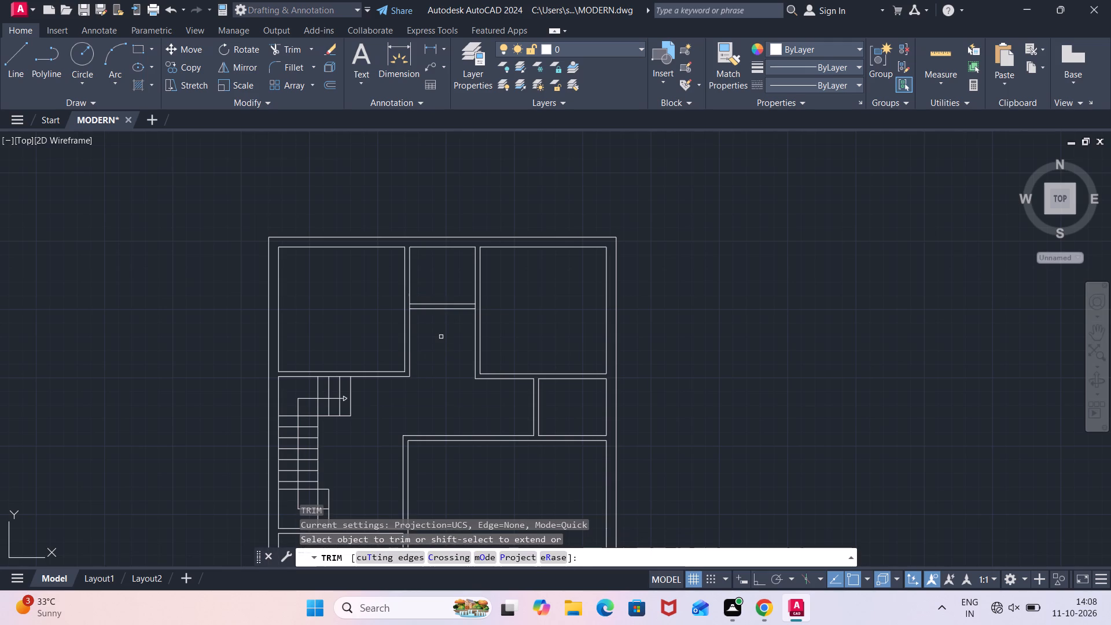
scroll(429, 319, up, 1)
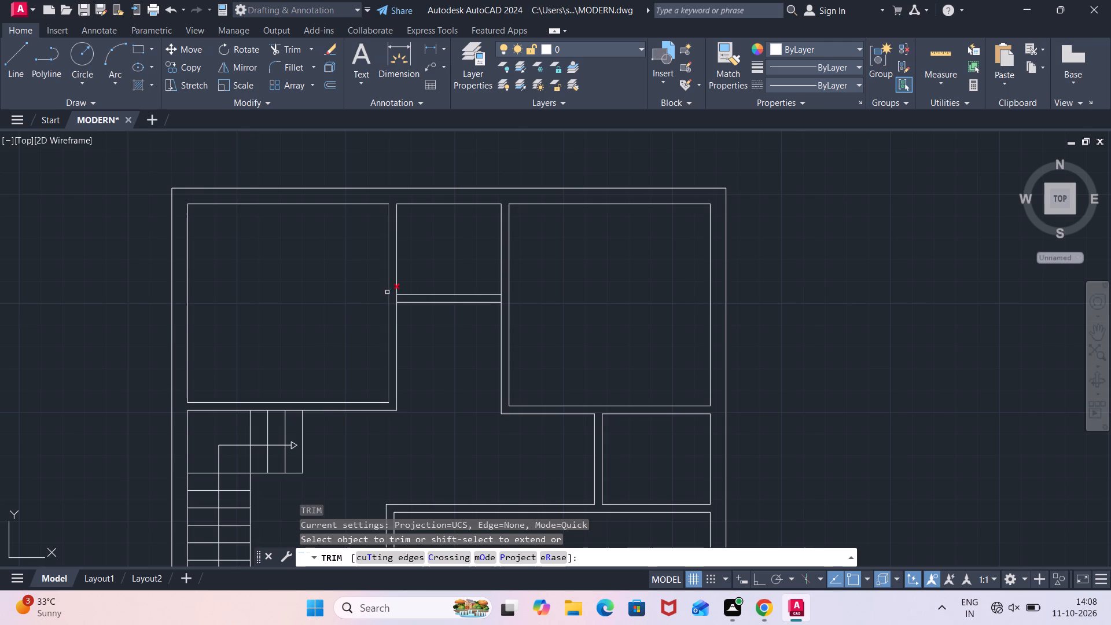
scroll(396, 290, up, 1)
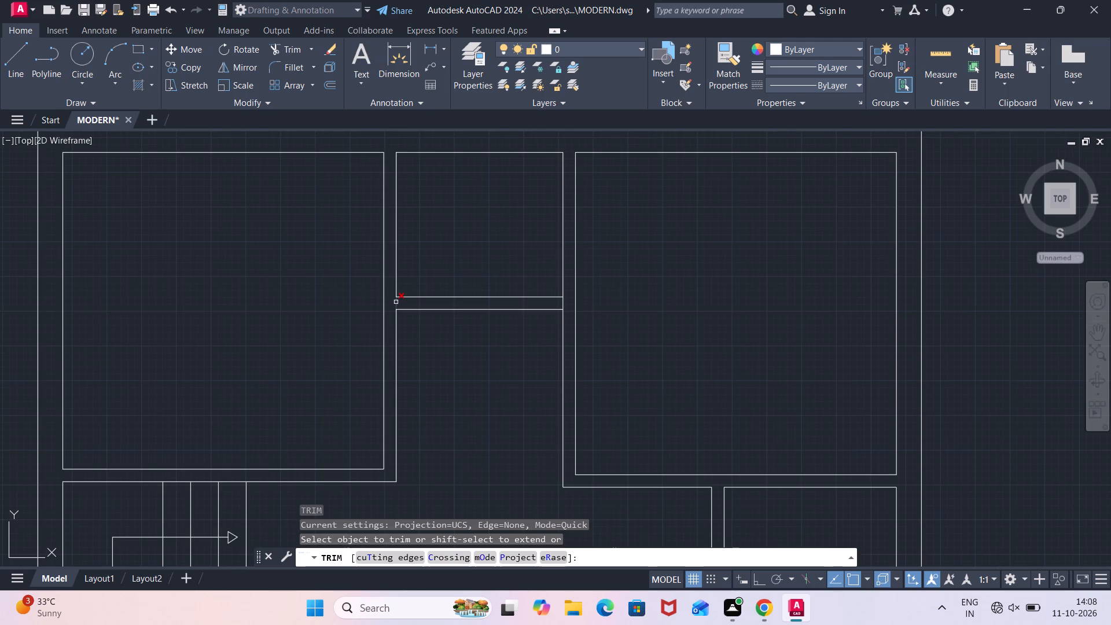
click(397, 302)
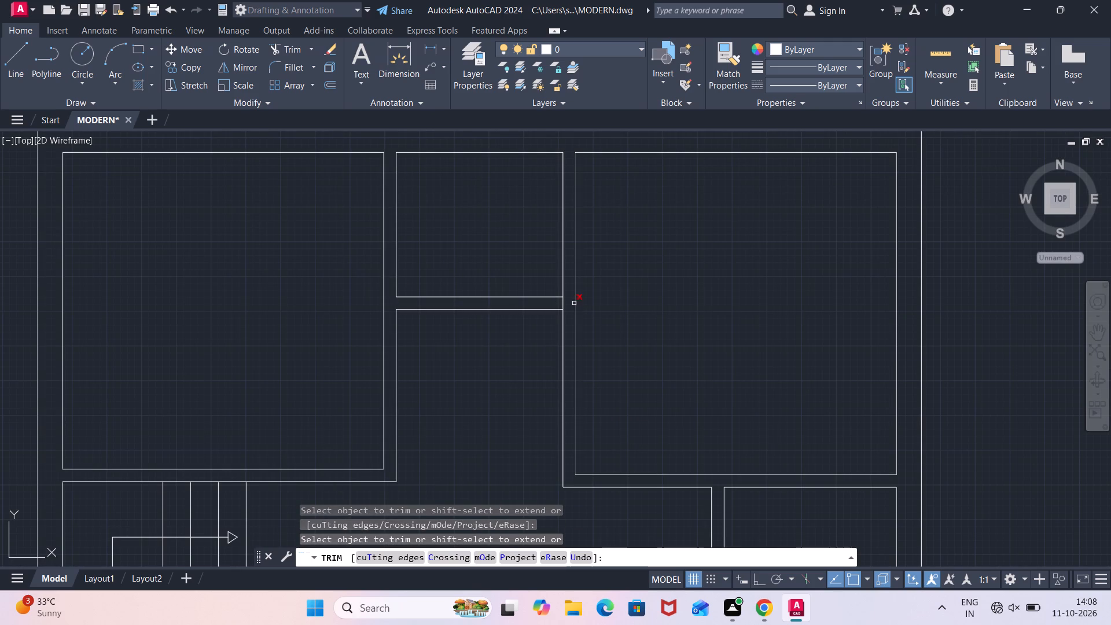
click(562, 303)
scroll(658, 284, down, 1)
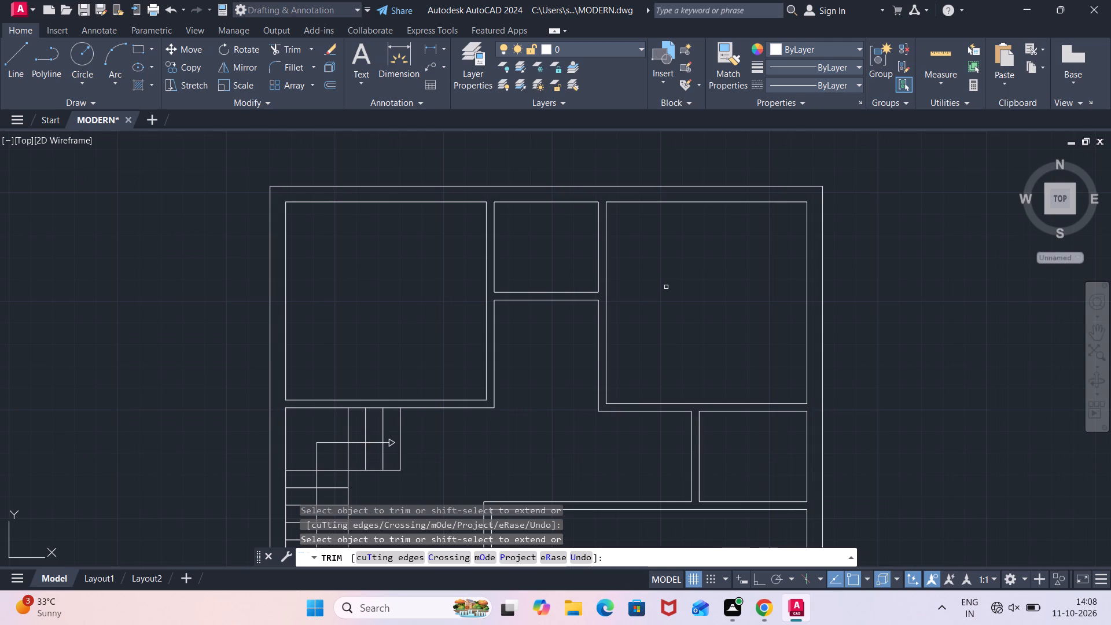
key(Escape)
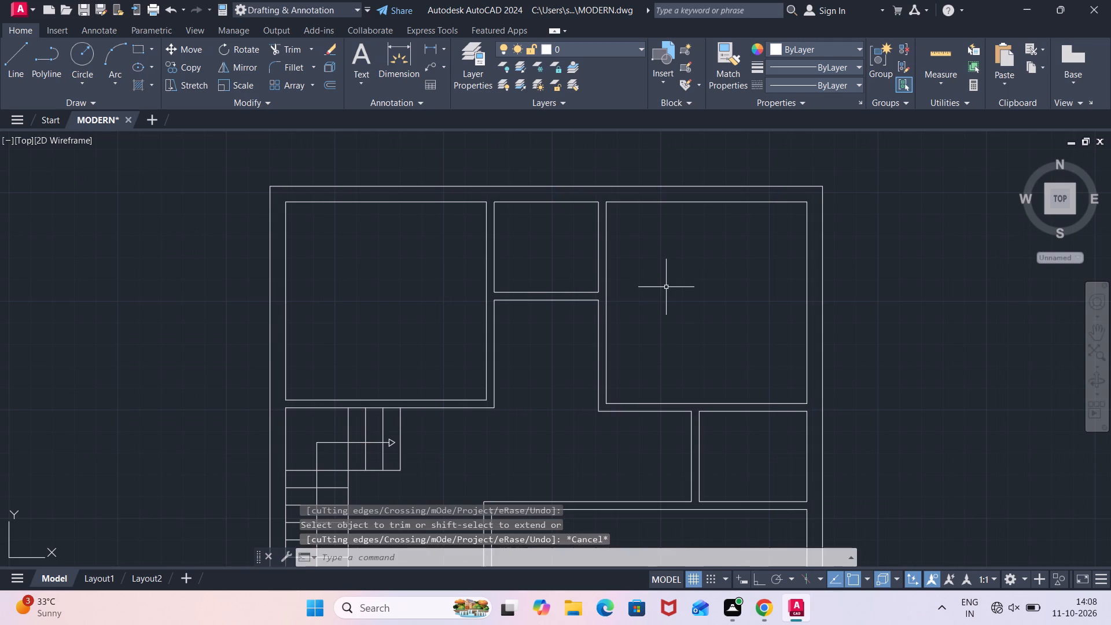
Place the single-line text BED ROOM in the lower part of the upper-left room, with 6" height and 0 rotation.
scroll(666, 287, down, 1)
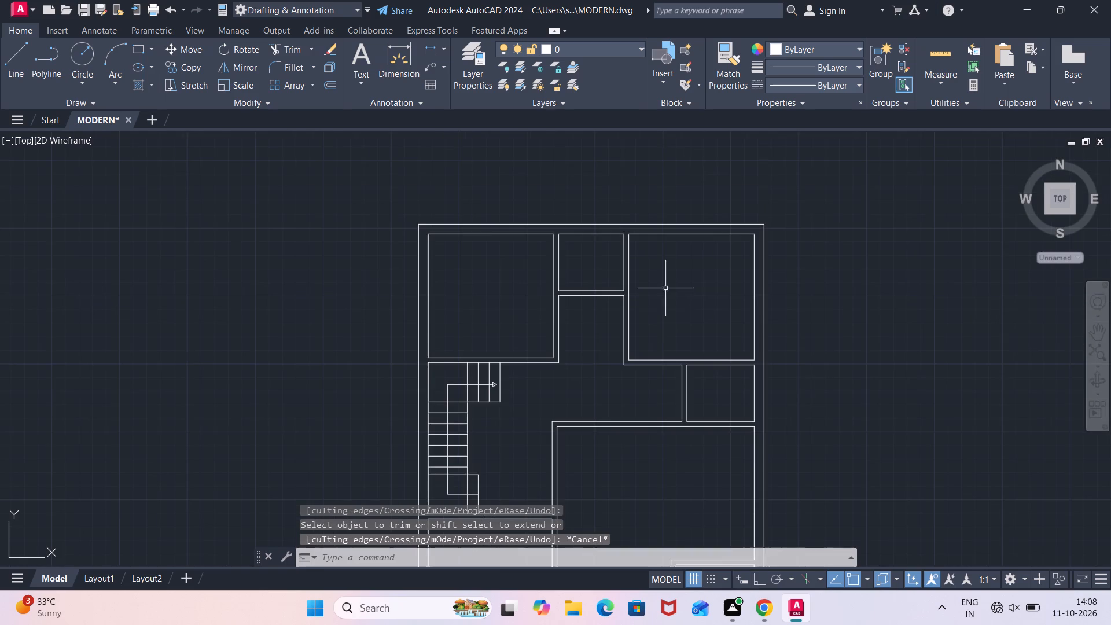
middle_drag(661, 318, 602, 236)
scroll(602, 236, down, 1)
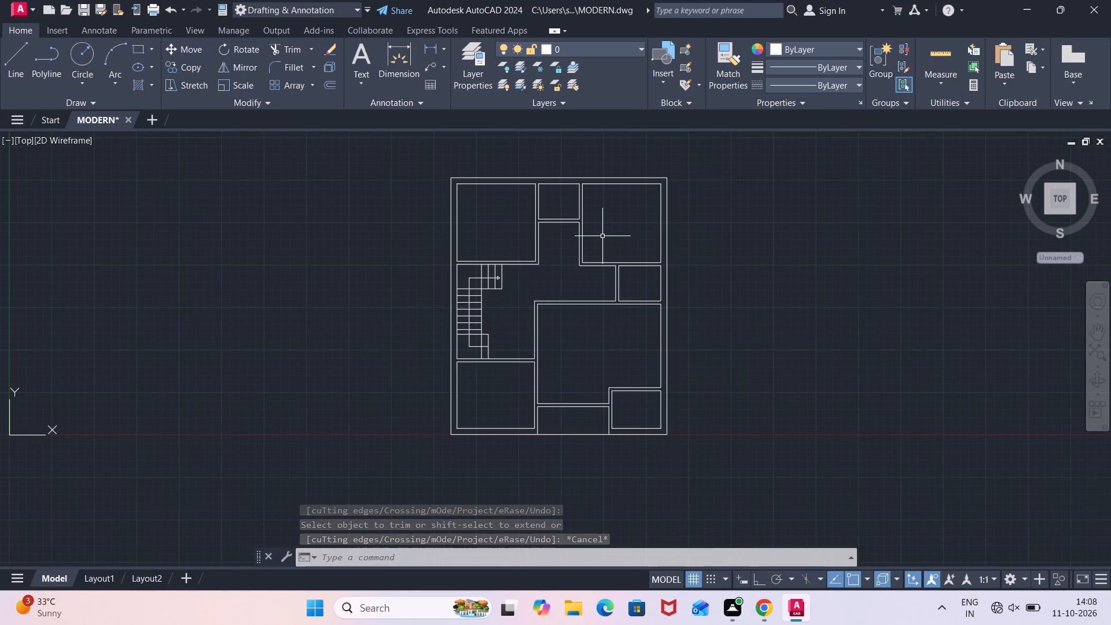
scroll(506, 221, up, 1)
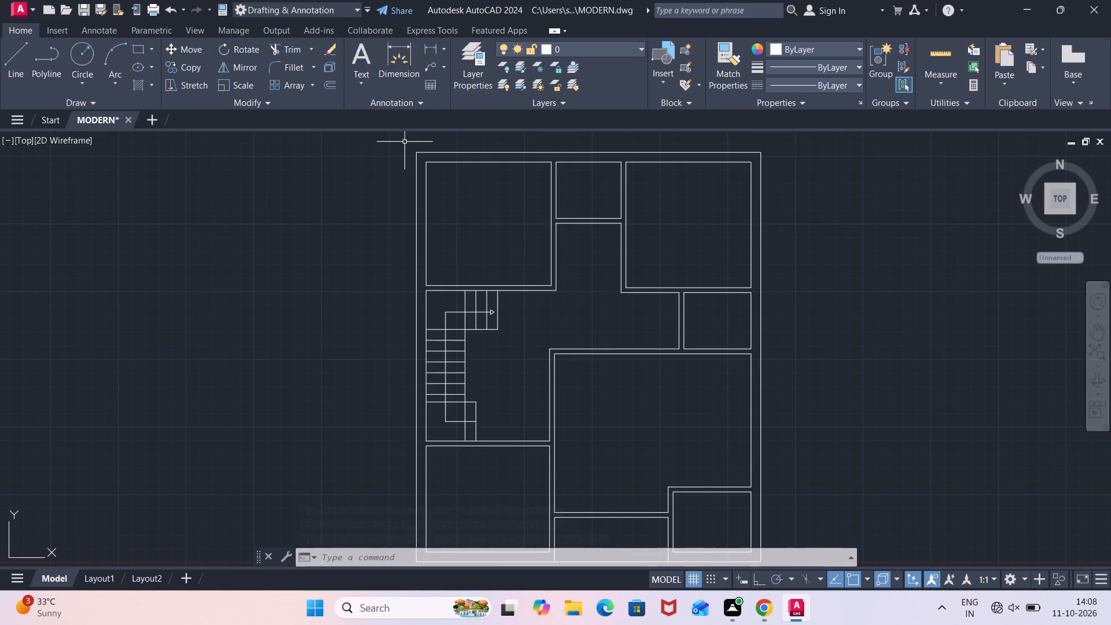
click(365, 81)
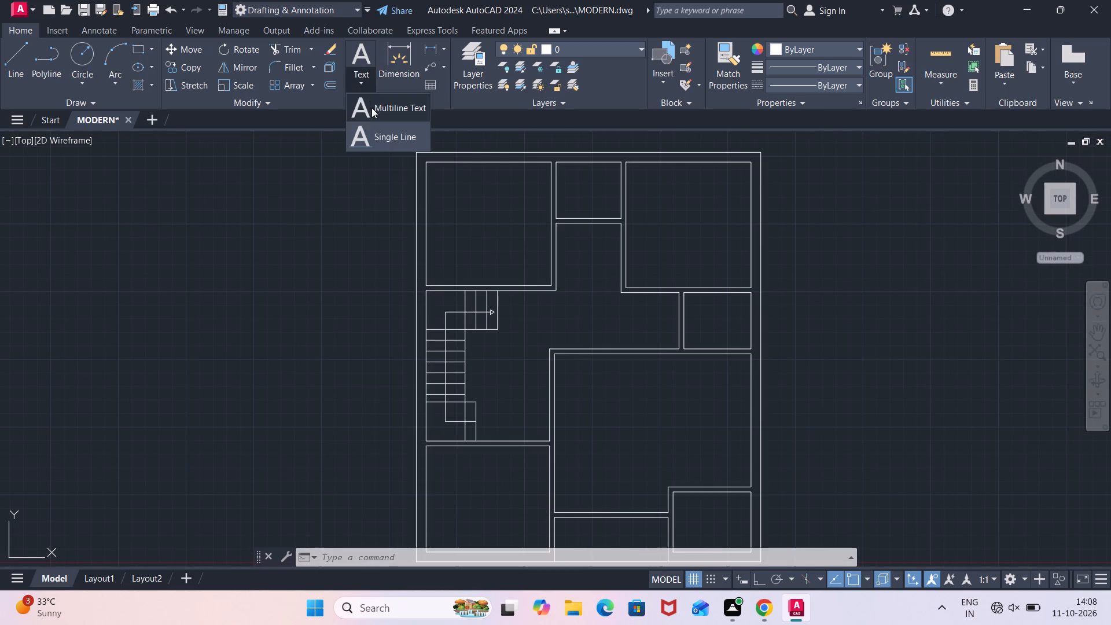
click(387, 135)
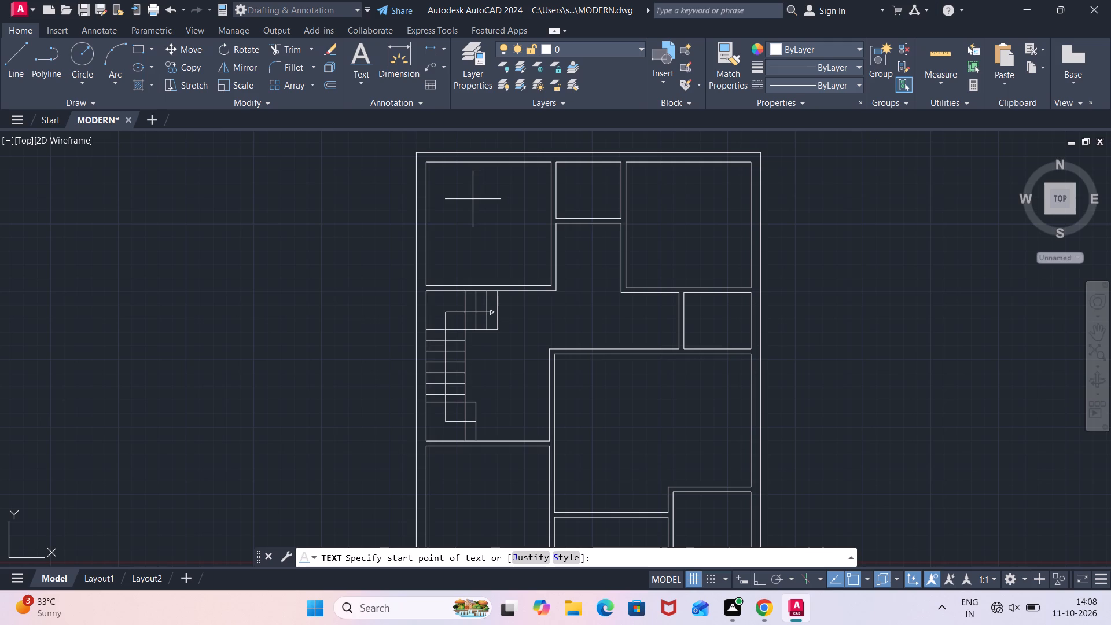
click(450, 203)
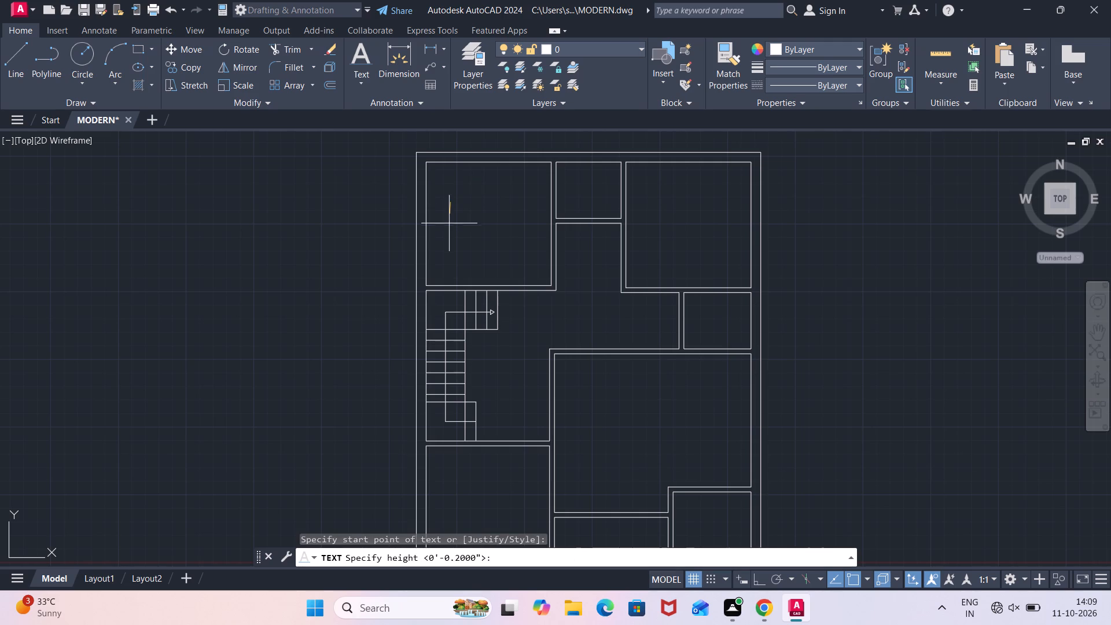
key(6)
key(shift+quotedbl)
key(Return)
key(0)
key(Return)
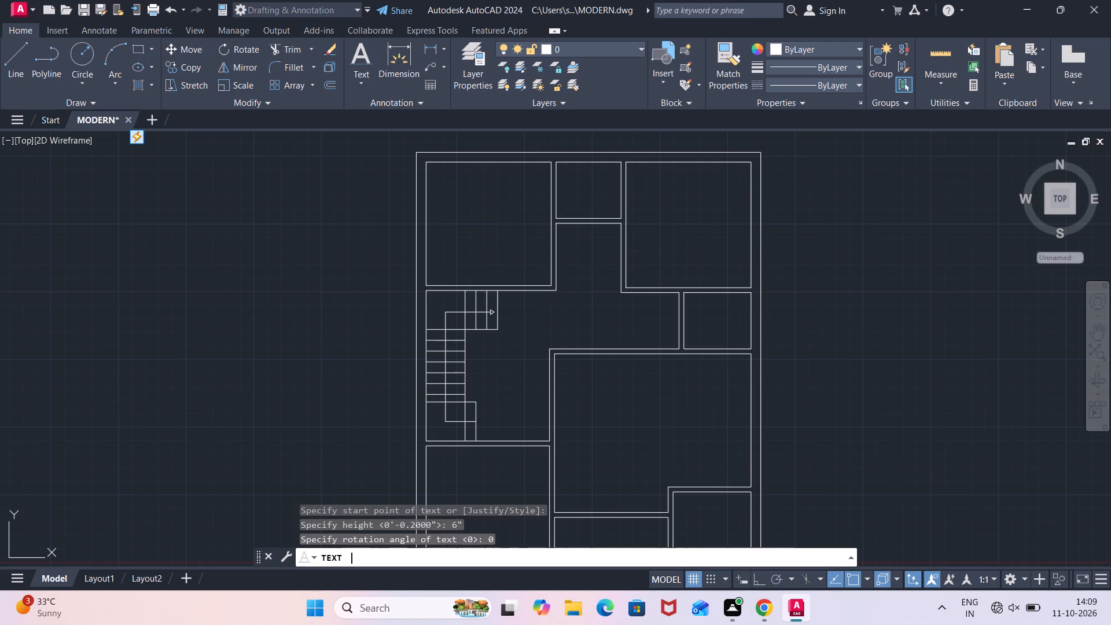
click(449, 262)
click(450, 269)
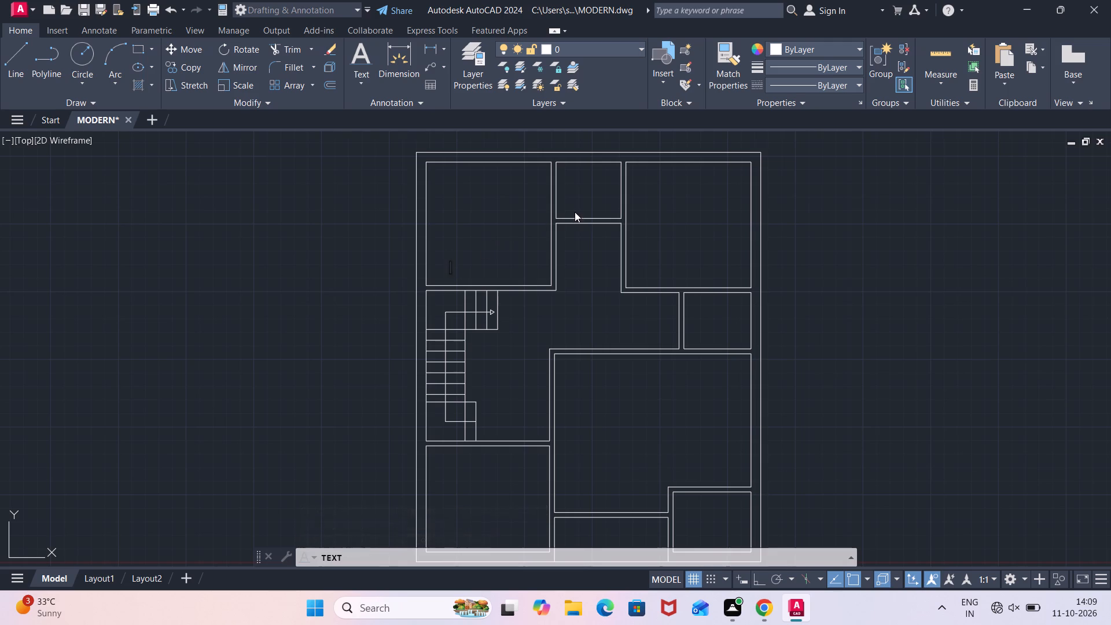
click(442, 253)
text(BED)
key(space)
text(ROOM)
Add the room size 10'X9'6" as a second line beneath the BED ROOM label.
key(Return)
key(1)
key(0)
text('X)
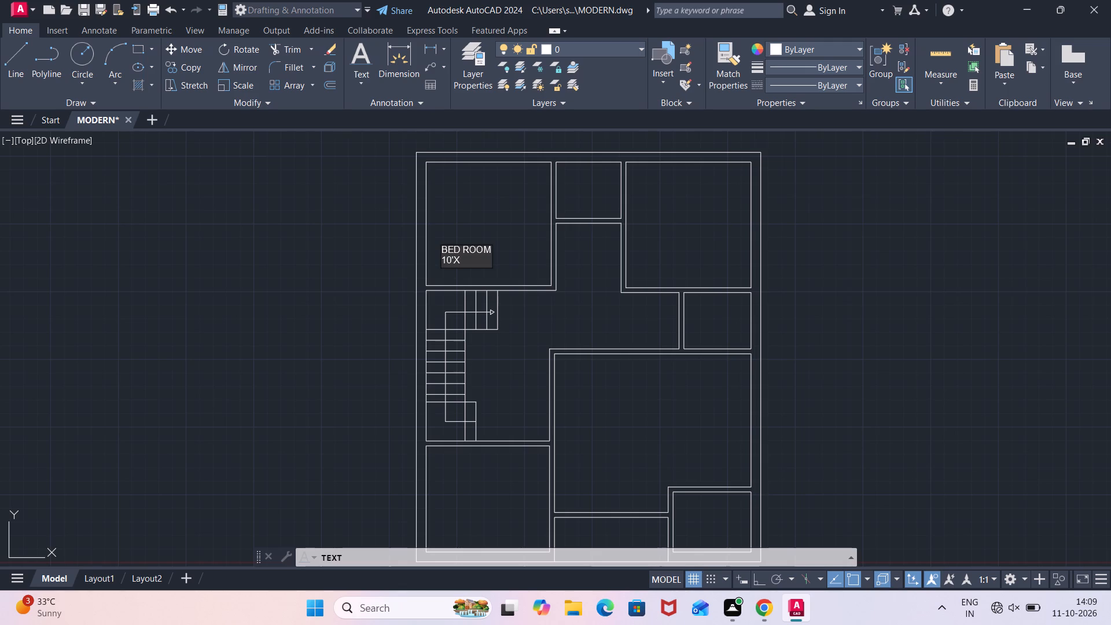
key(9)
key(apostrophe)
key(6)
key(shift+quotedbl)
Label the small top-centre room TOILET with the size 7'X4'4" on a second line.
click(572, 203)
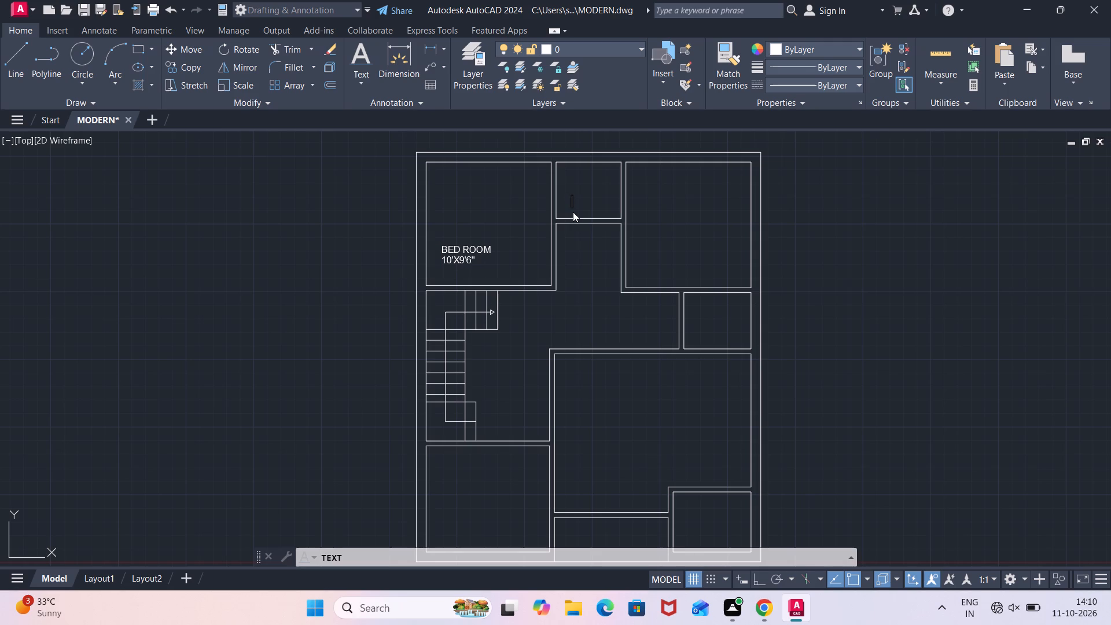
text(TO)
text(ILET)
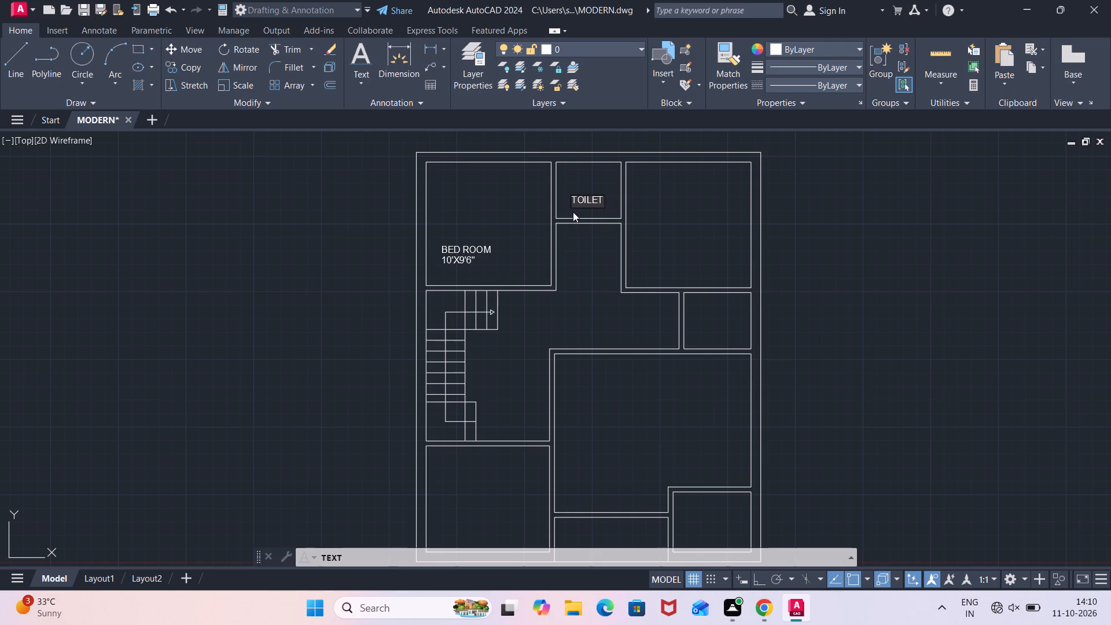
key(Return)
key(7)
key(apostrophe)
key(x)
key(4)
text('4')
key(BackSpace)
key(shift+quotedbl)
Label the upper-right room BED ROOM with the size 10'X9'8" beneath, in the room's lower part.
click(691, 251)
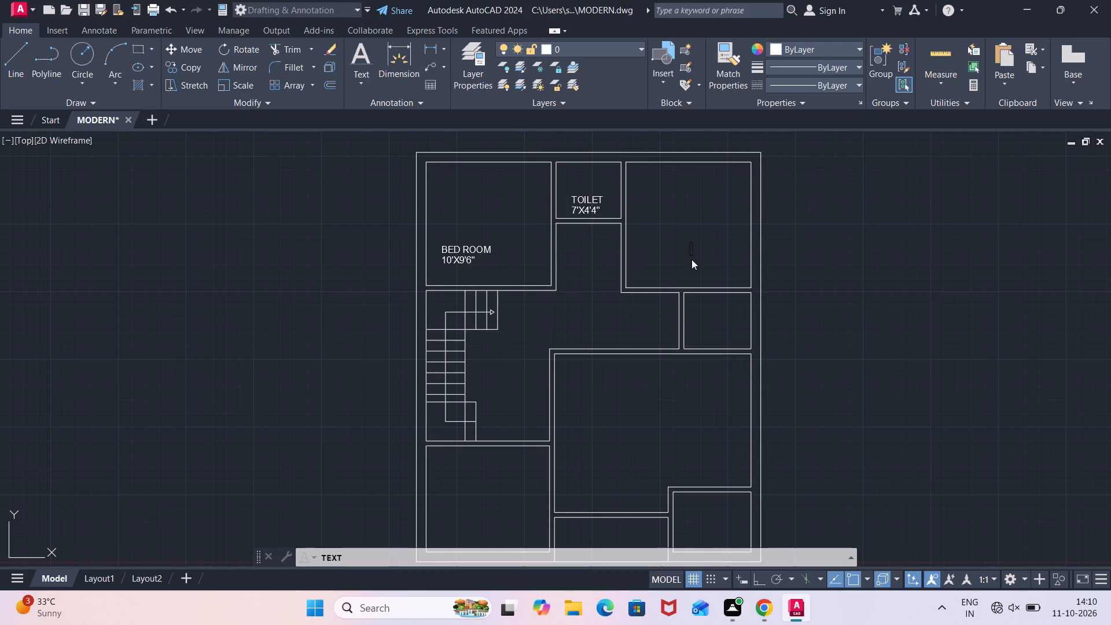
click(691, 259)
text(BED ROOM)
key(Return)
text(10)
key(apostrophe)
key(x)
key(9)
key(apostrophe)
key(8)
key(shift+quotedbl)
Label the small room below the upper-right bedroom TOILET with the size 5'2"X4'4" on a second line.
click(689, 300)
click(688, 306)
text(TOI)
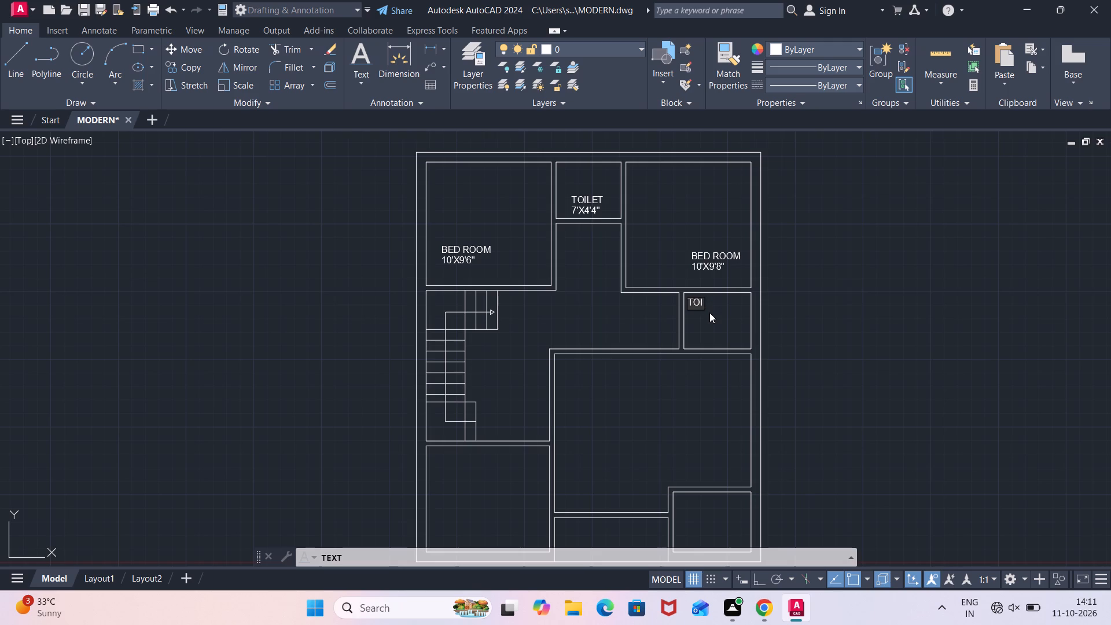
text(LET)
key(Return)
key(5)
key(apostrophe)
key(2)
key(shift+quotedbl)
key(x)
key(4)
text('4)
key(shift+quotedbl)
Label the central corridor PASSAGE with the size 7'4"X4'4" on a second line.
click(576, 321)
text(PA)
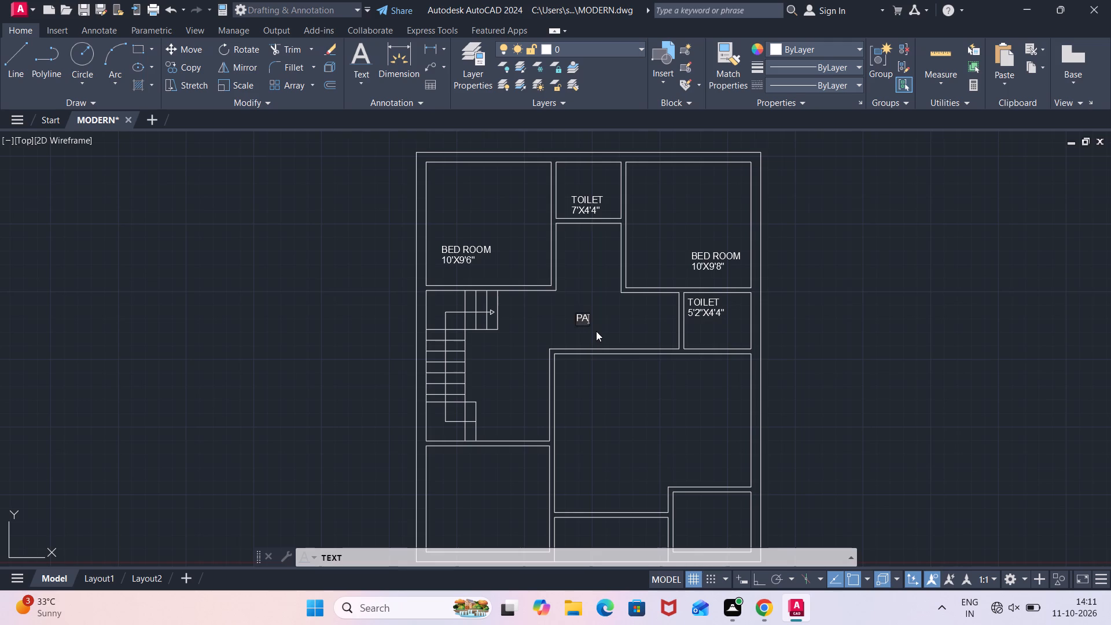
text(SSAGE)
key(Return)
key(7)
key(apostrophe)
key(4)
key(shift+quotedbl)
key(x)
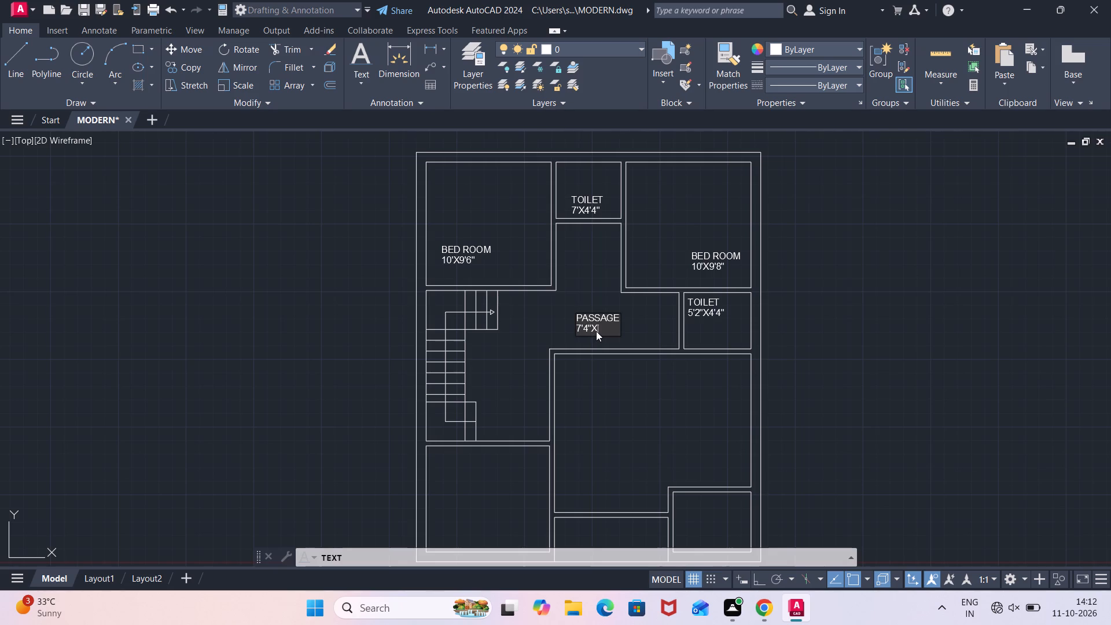
key(4)
key(apostrophe)
key(4)
key(shift+quotedbl)
Label the open space beside the staircase STAIR/DINING, with AREA on a second line.
click(480, 343)
text(STA)
text(IR)
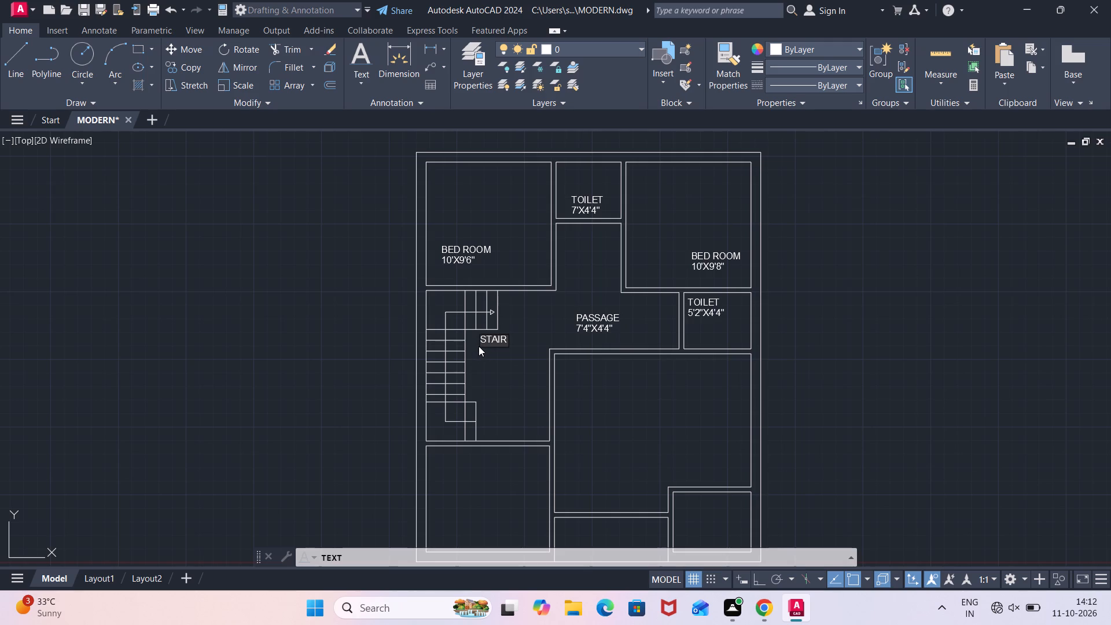
key(shift+question)
key(BackSpace)
key(slash)
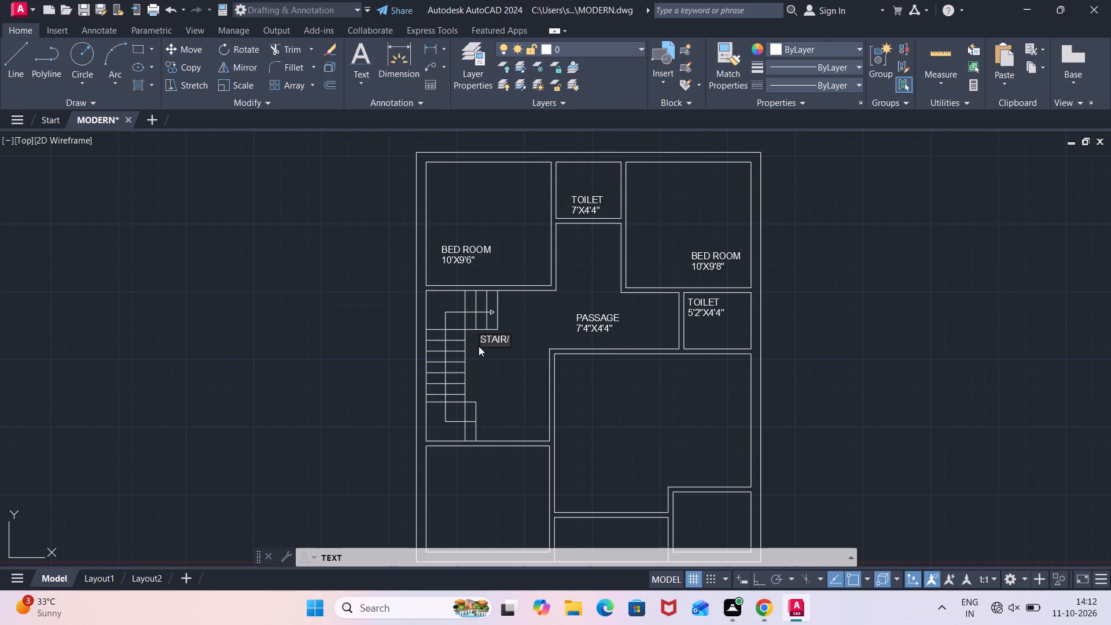
text(DIN)
text(ING)
key(Return)
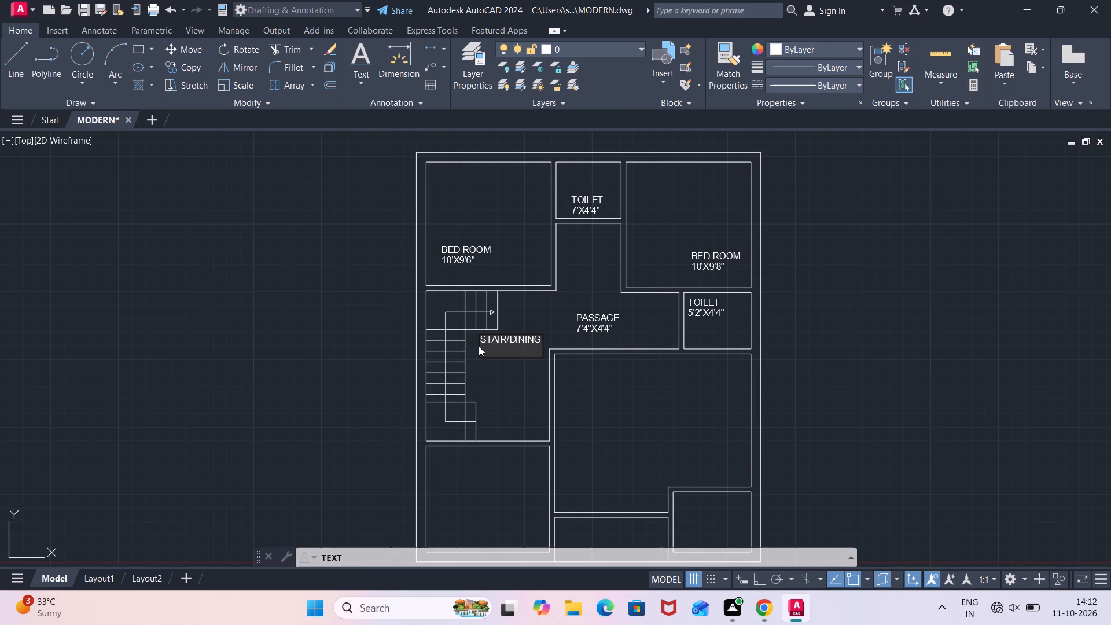
text(AREA)
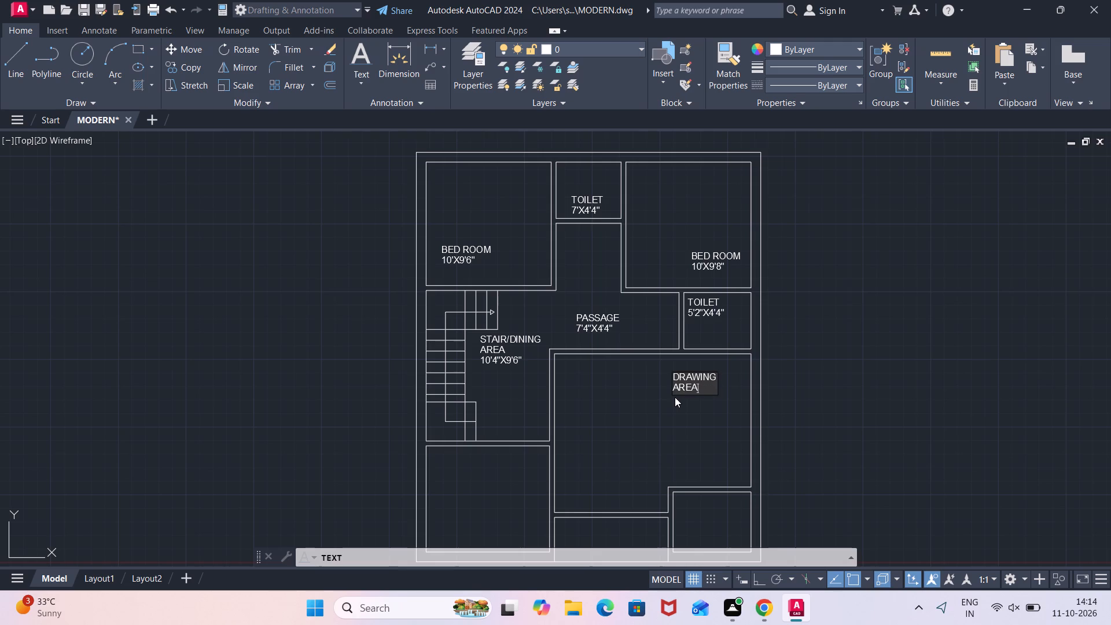
Complete the DRAWING label in the large room with AREA on a second line and the size 14'5"X10'10" on a third.
key(Return)
key(1)
key(4)
key(apostrophe)
key(5)
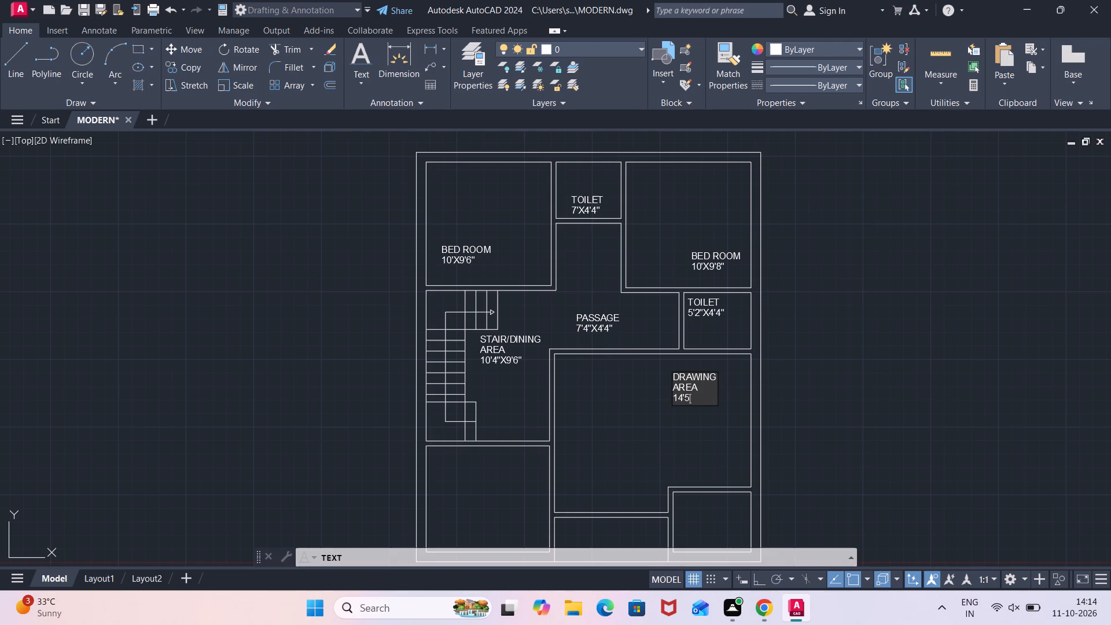
key(shift+quotedbl)
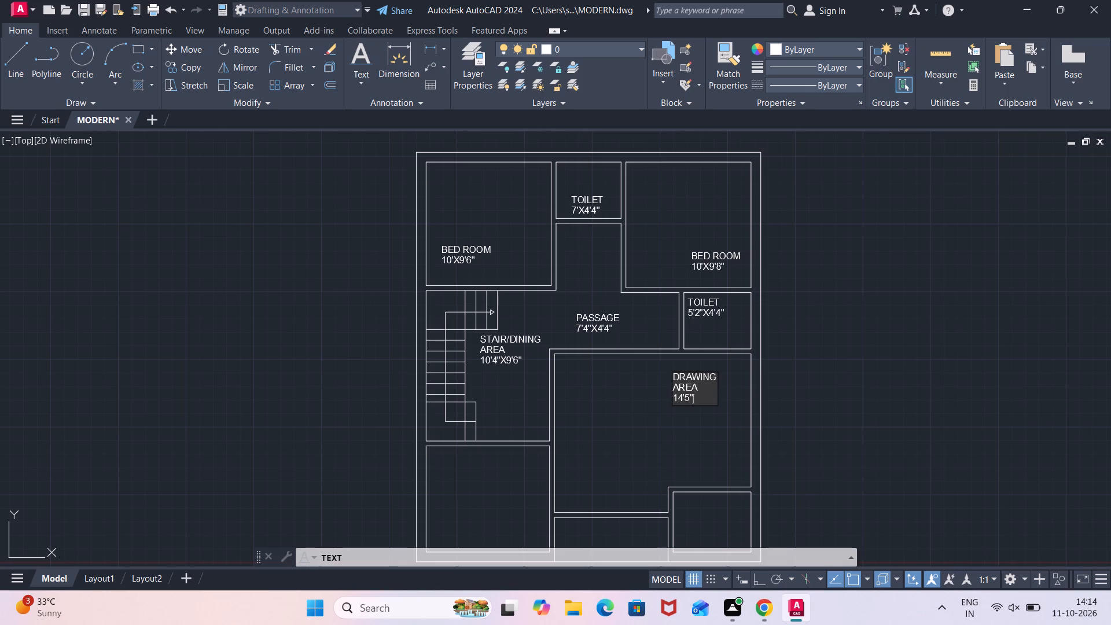
key(x)
text(10)
key(apostrophe)
text(10)
key(shift+quotedbl)
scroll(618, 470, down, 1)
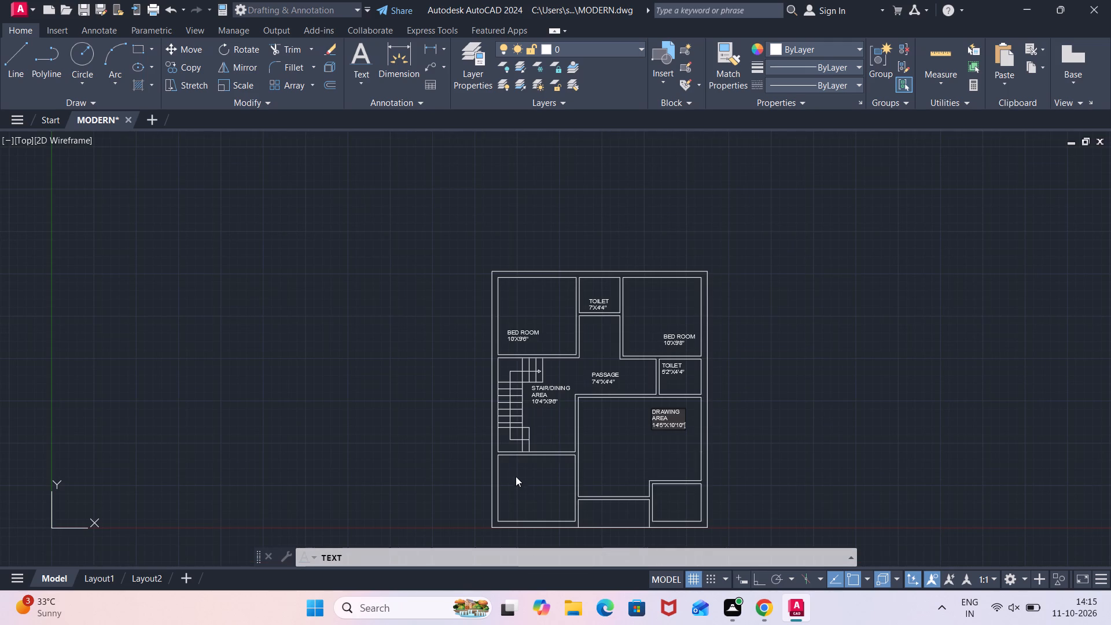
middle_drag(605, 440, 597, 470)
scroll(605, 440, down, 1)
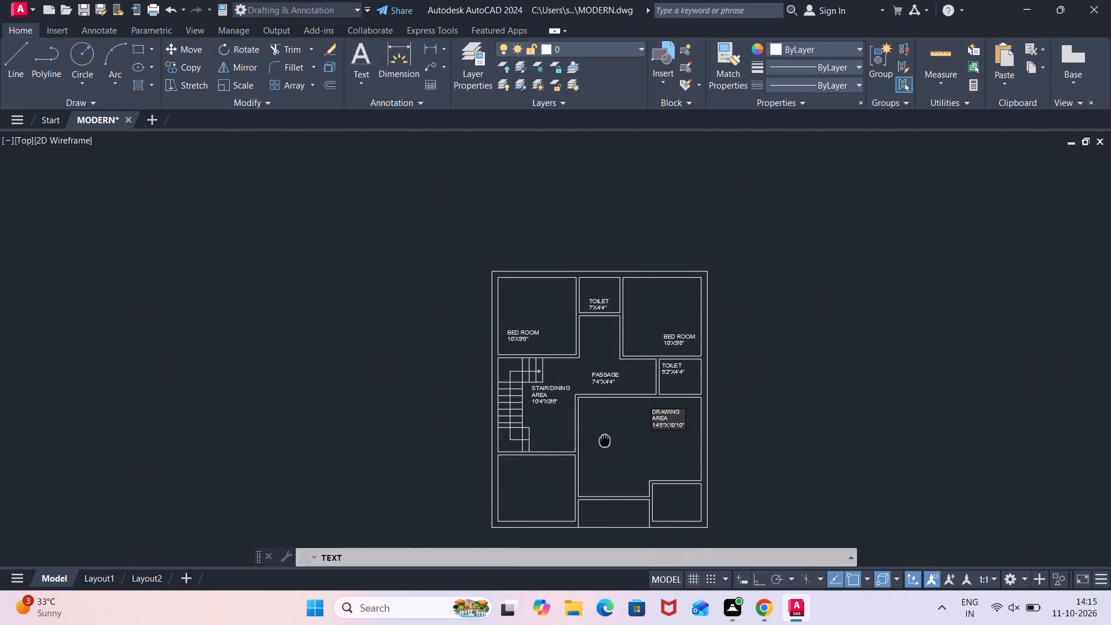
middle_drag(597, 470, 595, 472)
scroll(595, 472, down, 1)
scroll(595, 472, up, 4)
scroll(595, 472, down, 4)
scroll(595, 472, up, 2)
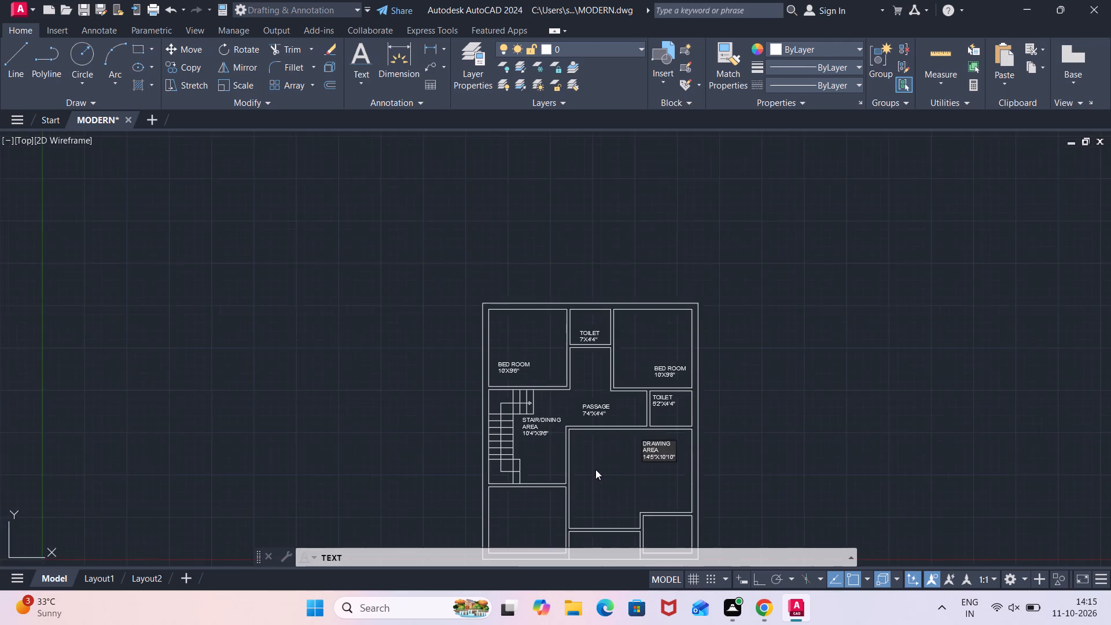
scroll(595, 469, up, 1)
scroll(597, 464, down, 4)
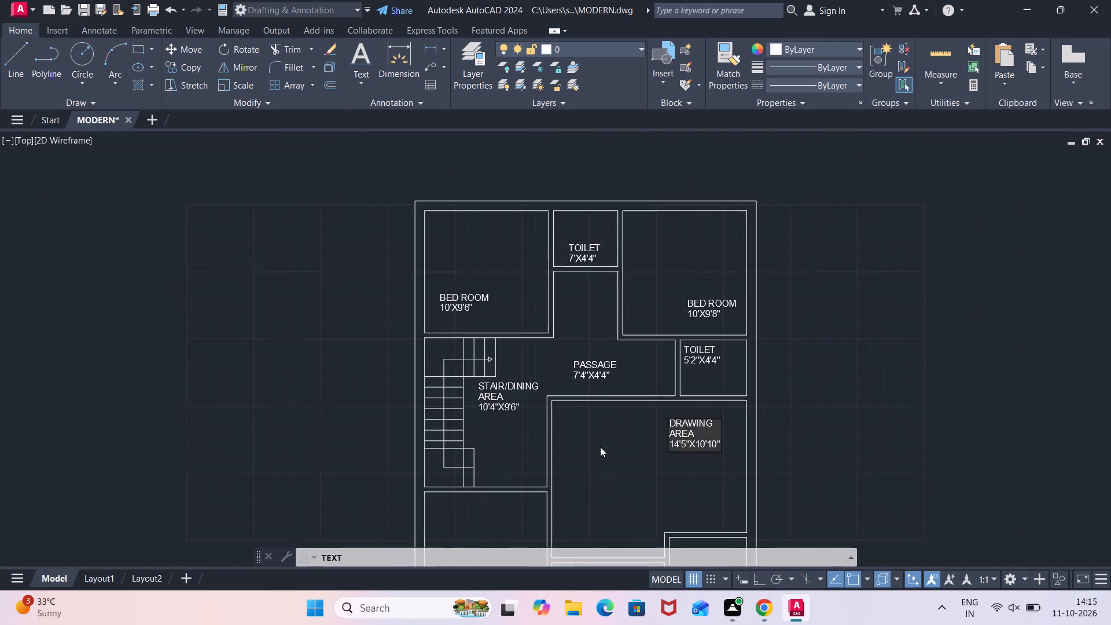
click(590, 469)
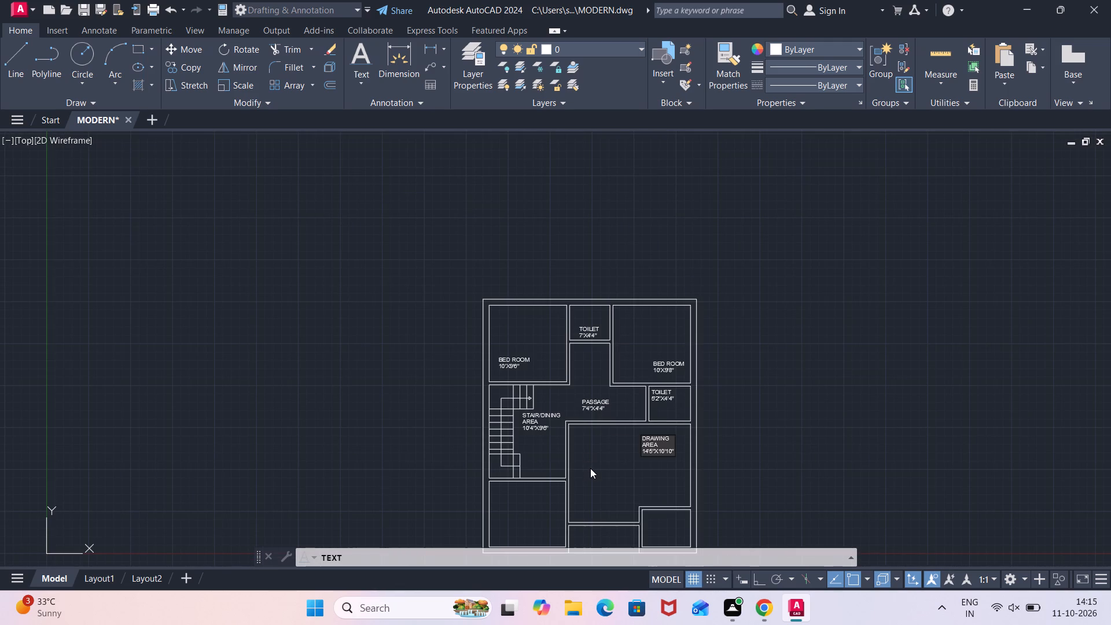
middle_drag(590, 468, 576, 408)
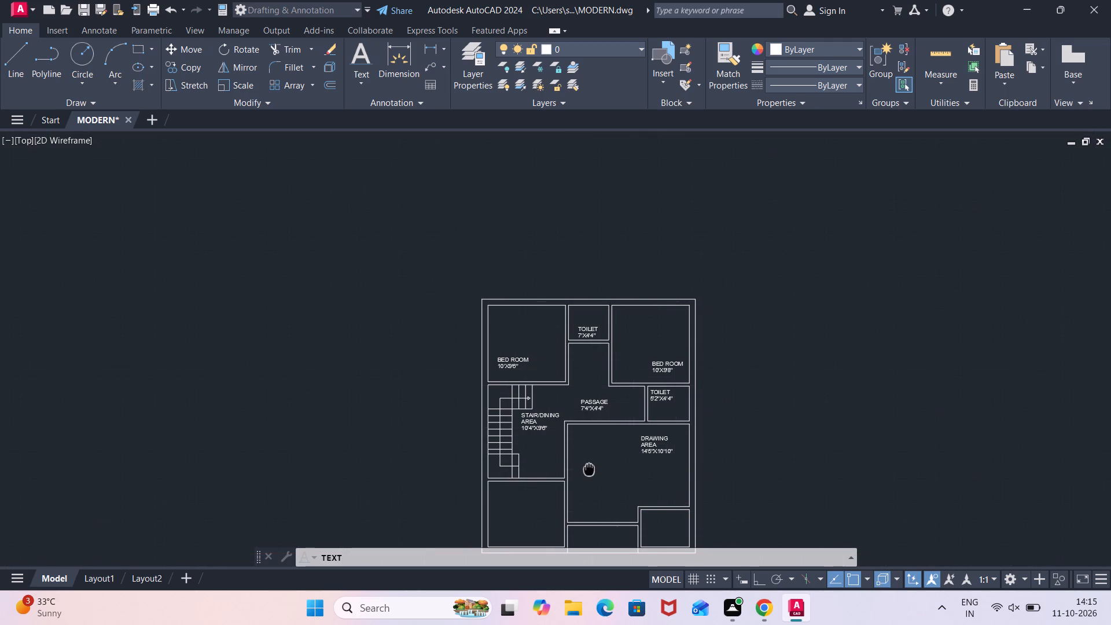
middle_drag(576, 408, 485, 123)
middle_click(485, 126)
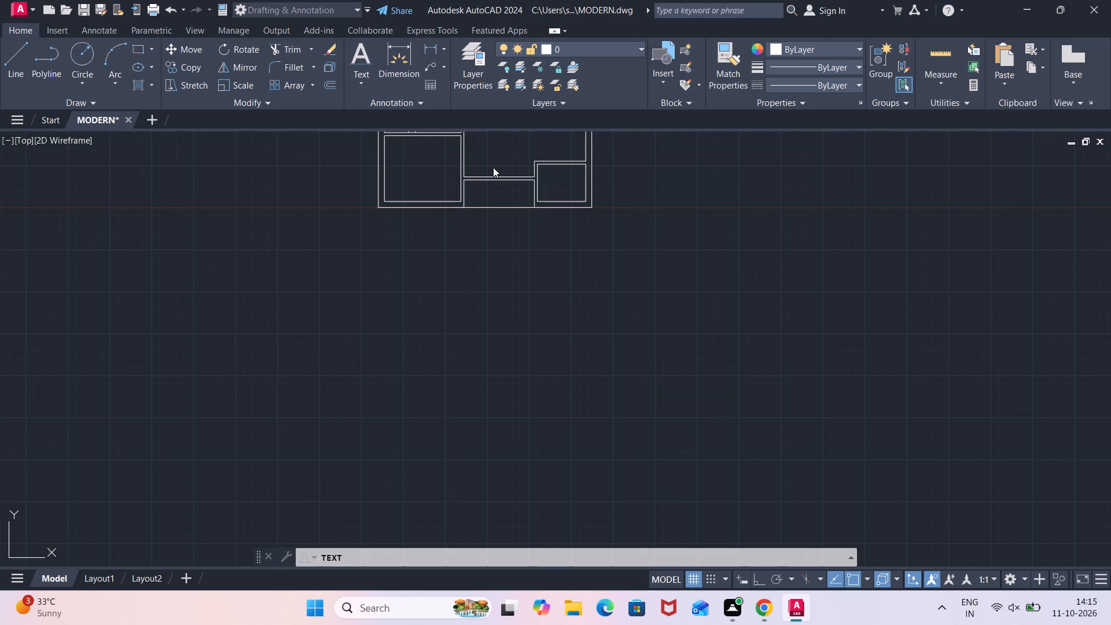
Label the room below the staircase KITCHEN with the size 9'6"X8'2" on a second line.
middle_drag(506, 161, 527, 254)
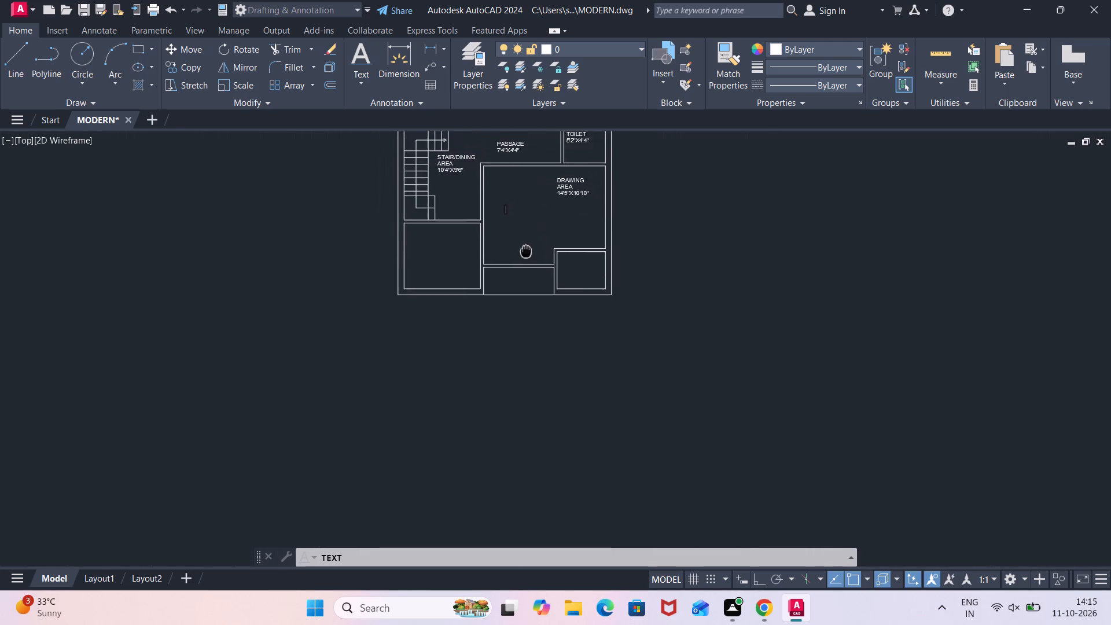
middle_drag(527, 254, 524, 379)
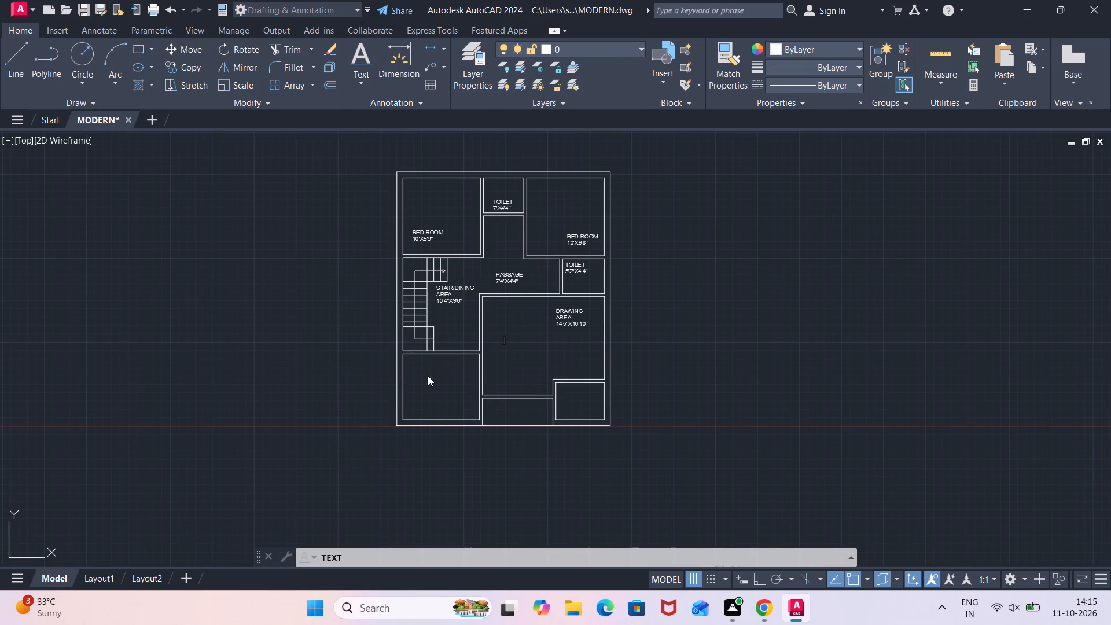
click(428, 369)
click(1034, 612)
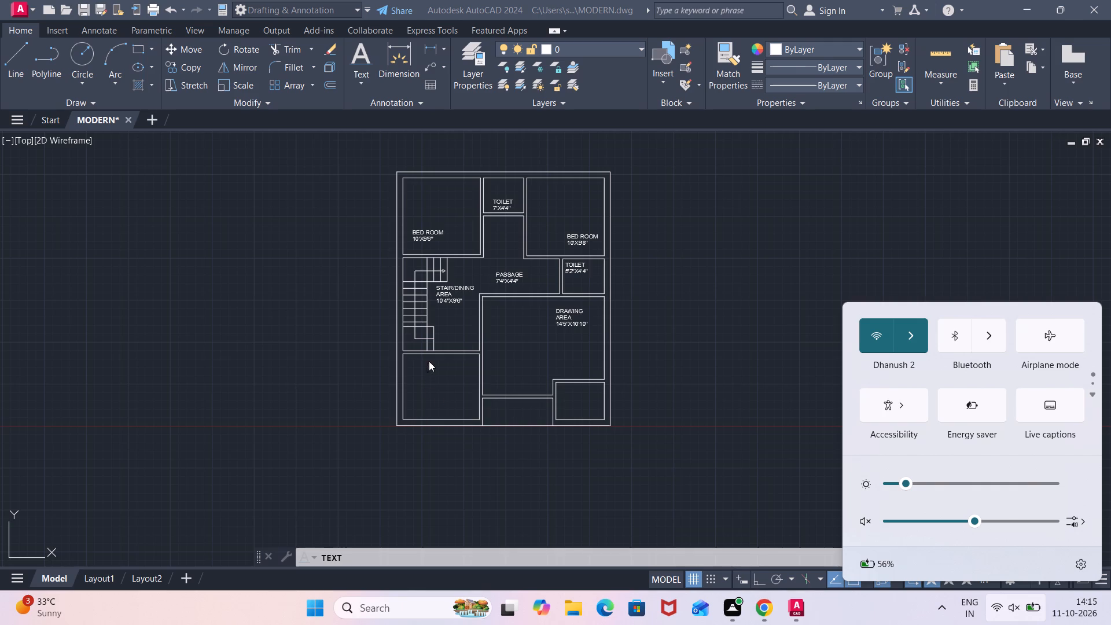
scroll(520, 338, up, 1)
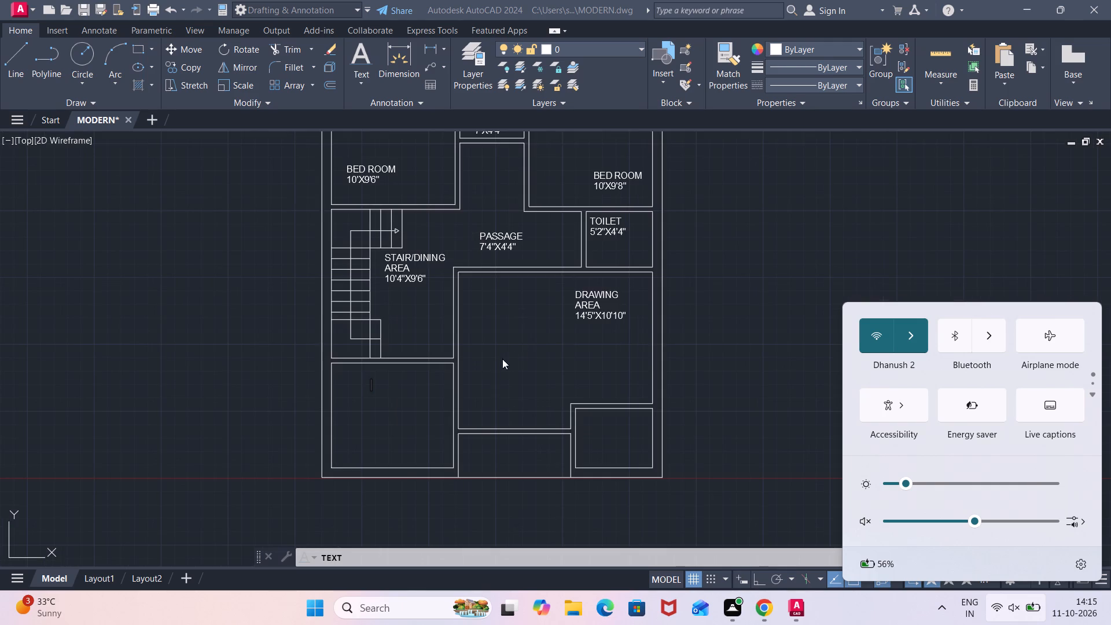
click(370, 385)
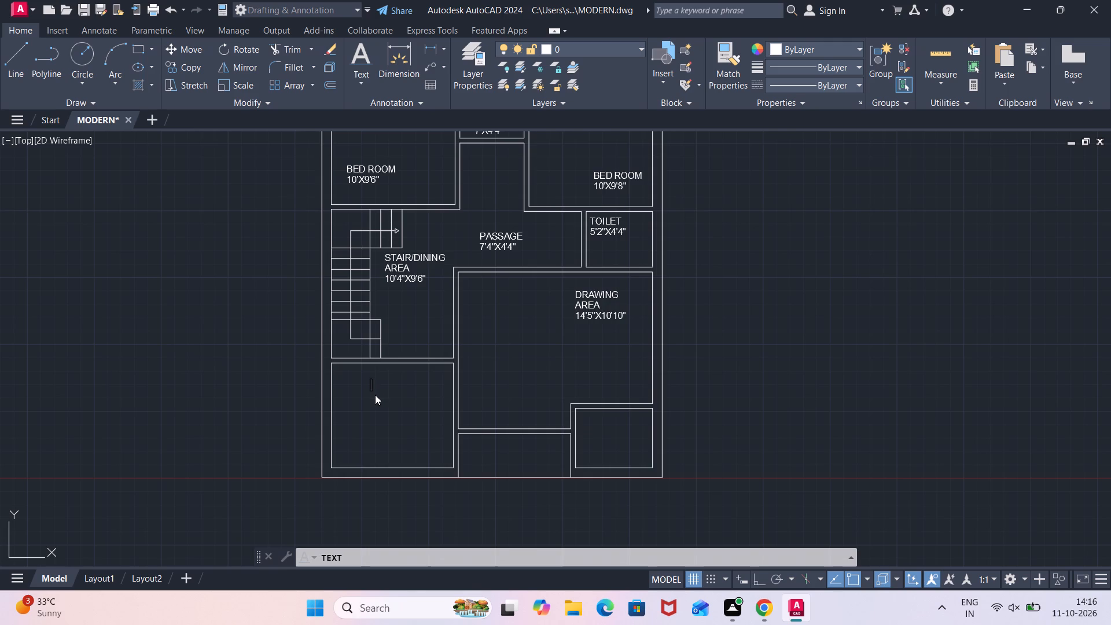
text(KIT)
text(CHEN)
key(Return)
key(9)
key(apostrophe)
key(6)
key(shift+quotedbl)
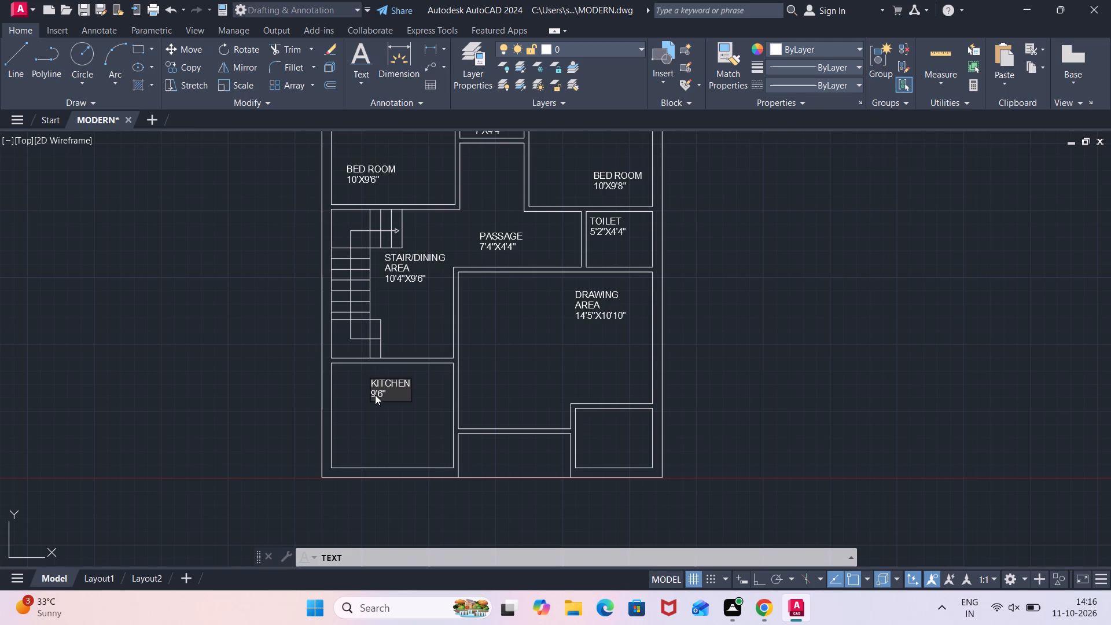
key(x)
key(8)
text('2)
key(shift+quotedbl)
Label the small open-fronted space below the drawing area SIT OUT with the size 9'0"X3'5" on a second line.
click(489, 448)
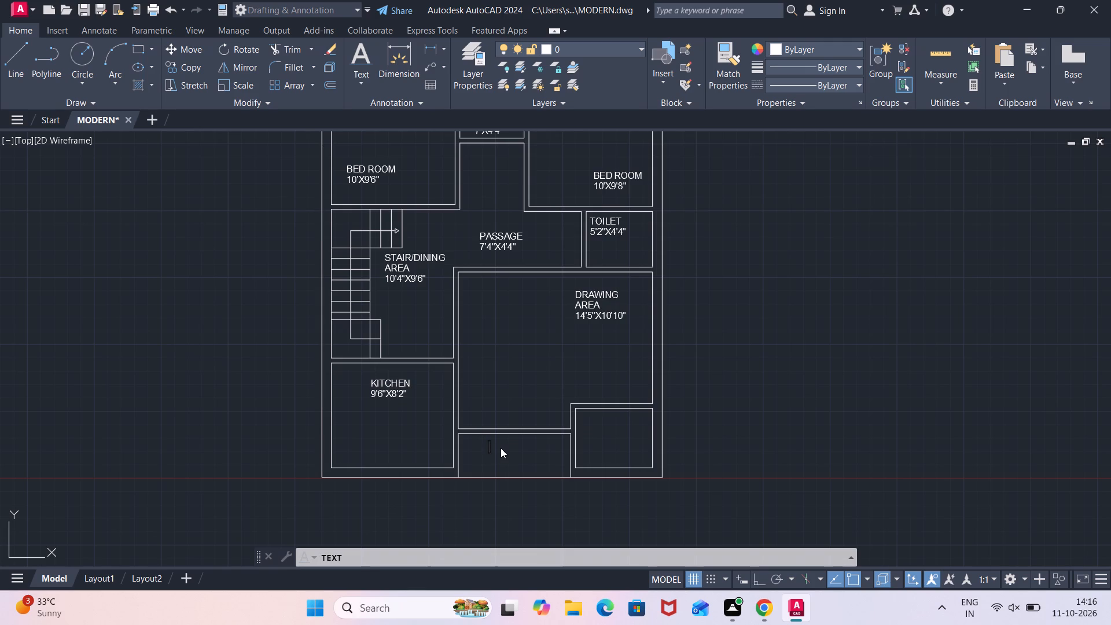
click(501, 444)
text(SIT)
key(space)
text(OUT)
key(Return)
key(9)
text('0)
key(shift+quotedbl)
key(x)
key(3)
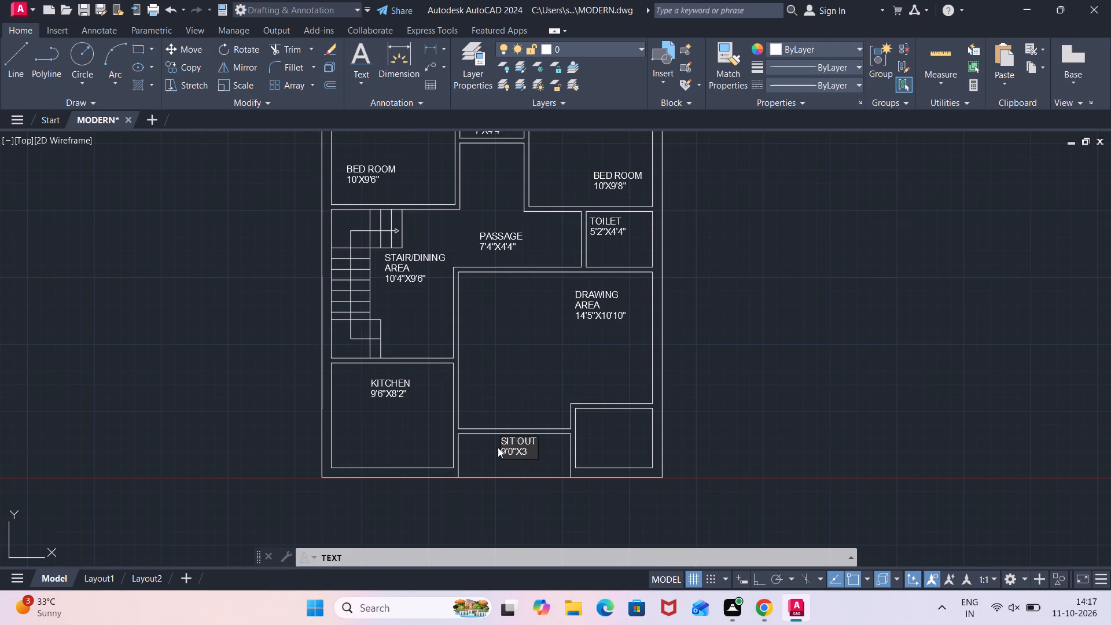
text('5)
key(shift+quotedbl)
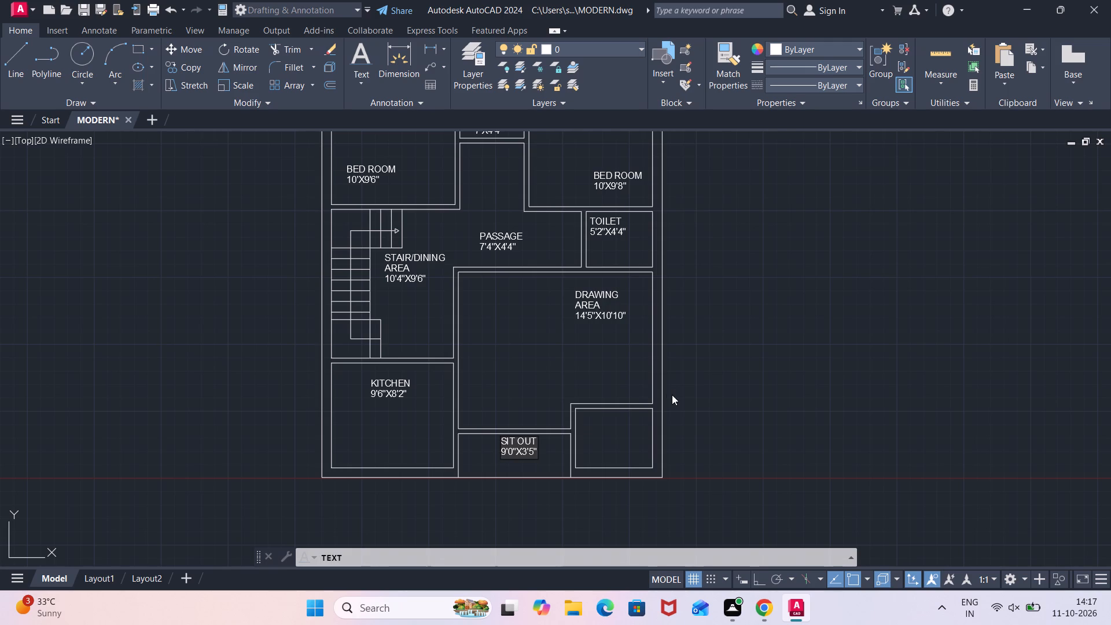
Label the small room beside the sit out OPEN, with AREA on a second line and the size 6'0"X5'0" on a third.
click(601, 420)
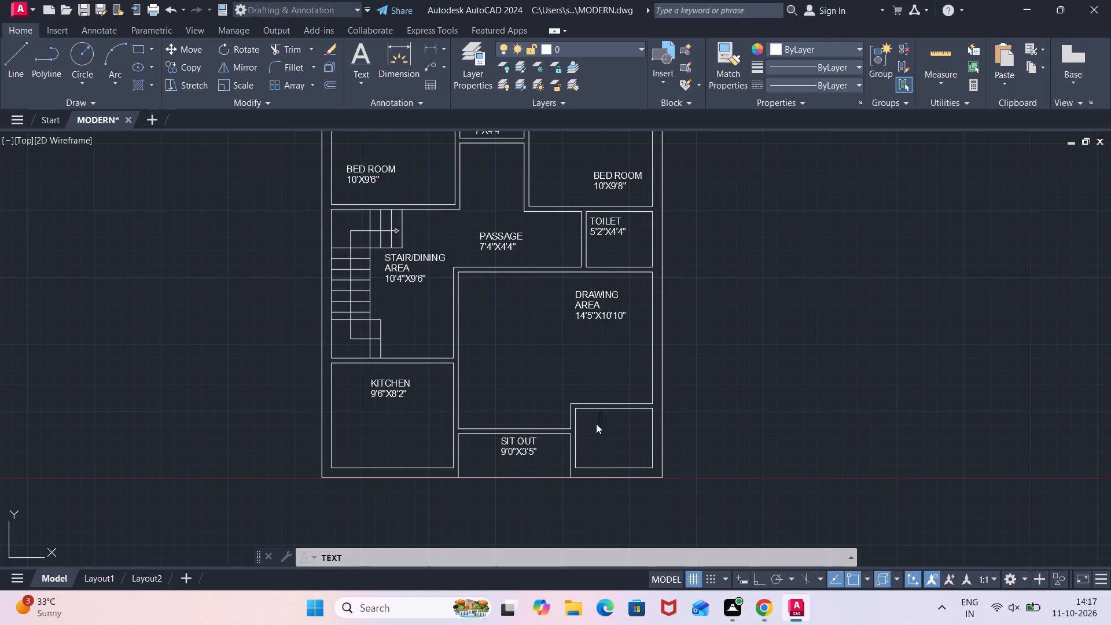
click(596, 424)
text(OPEN)
key(space)
key(BackSpace)
key(Return)
text(AREA])
key(BackSpace)
key(Return)
key(6)
text('0)
key(ctrl+apostrophe)
key(shift+quotedbl)
key(x)
key(5)
text('0)
key(shift+quotedbl)
click(509, 342)
Examine the whole floor plan and its room labels for completeness.
scroll(510, 342, up, 2)
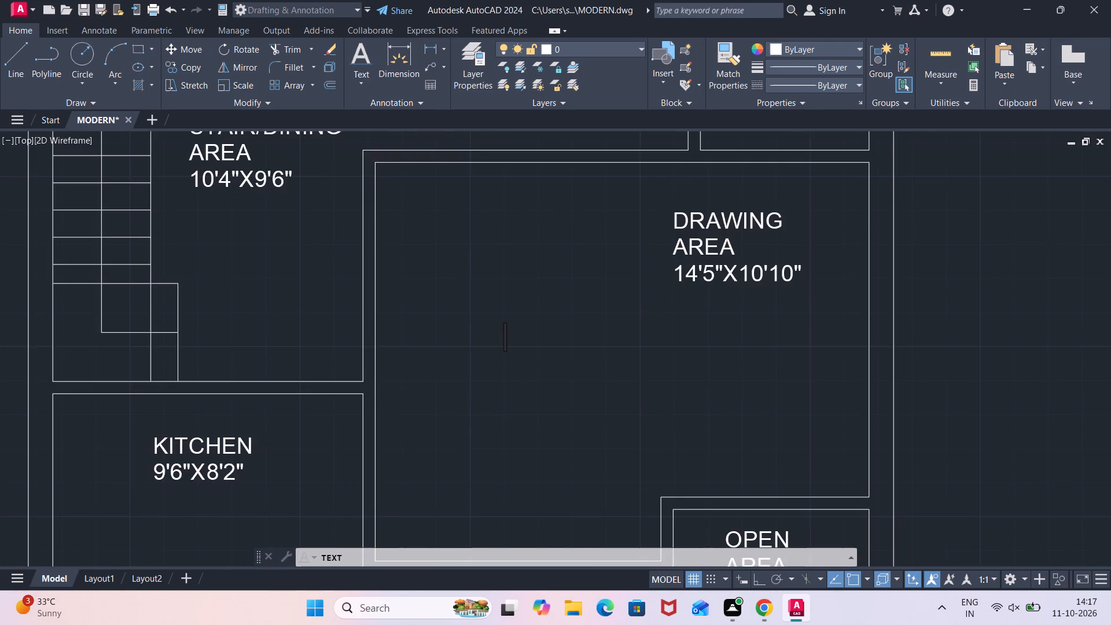
scroll(510, 342, down, 2)
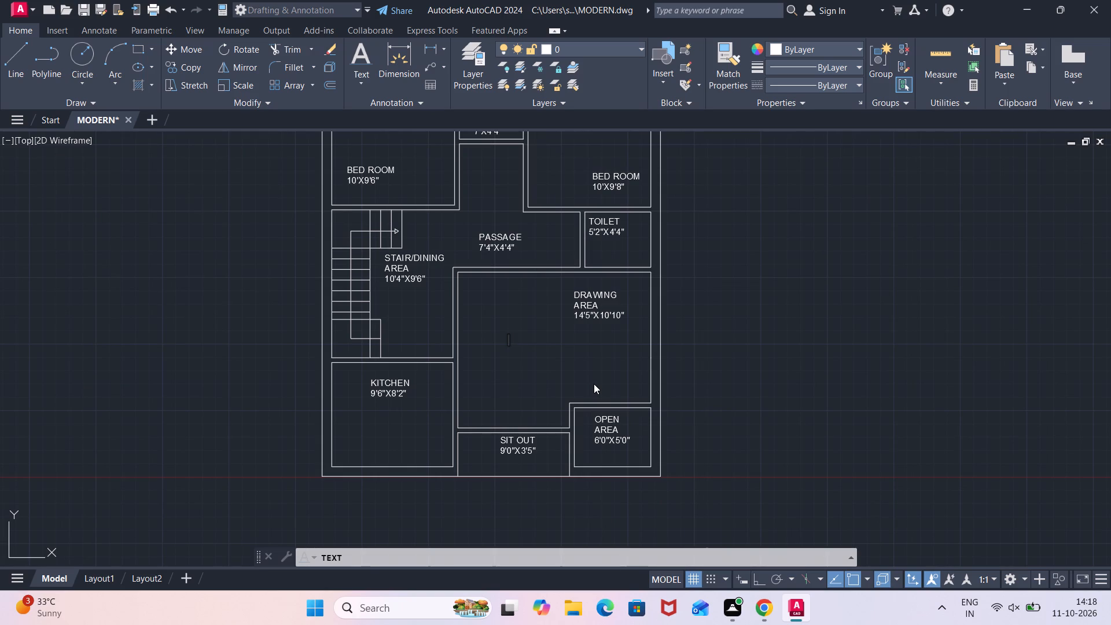
scroll(594, 384, up, 1)
scroll(594, 384, down, 2)
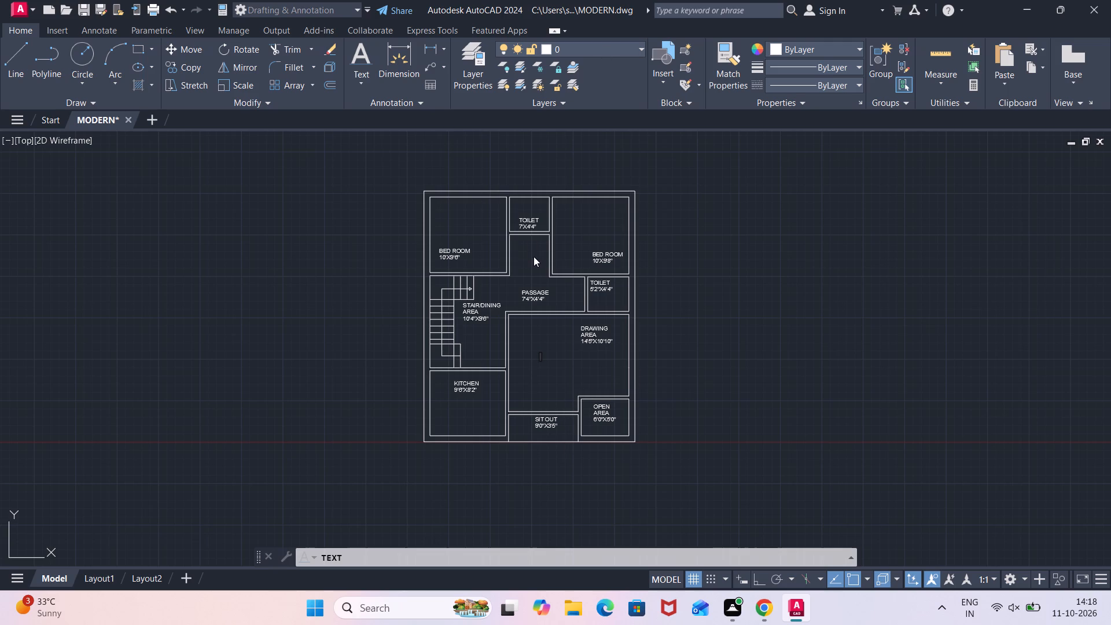
click(543, 302)
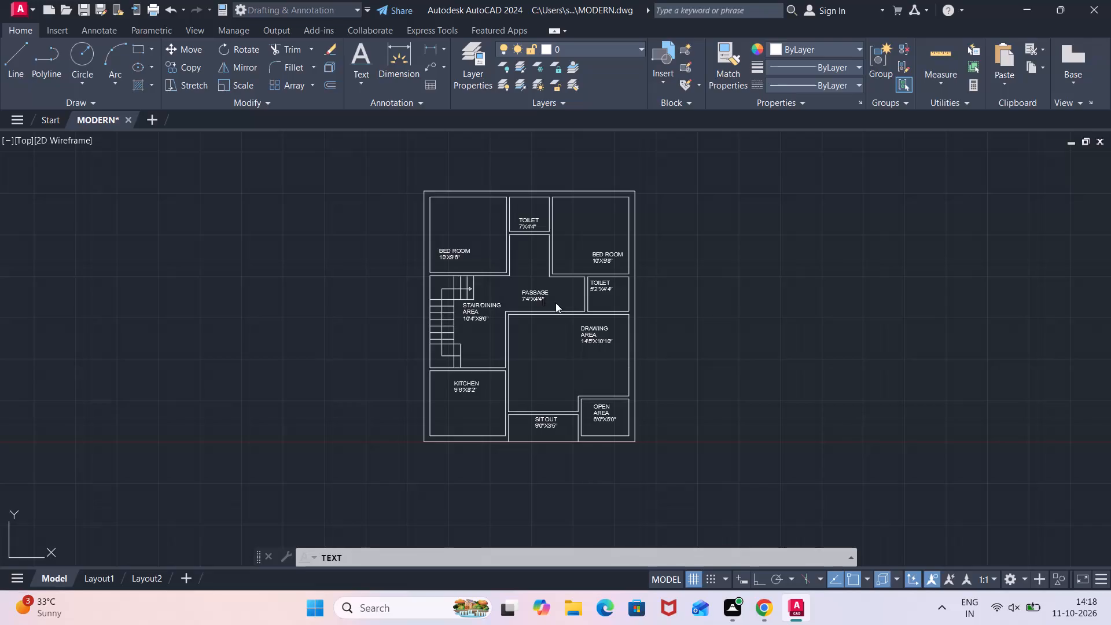
click(556, 363)
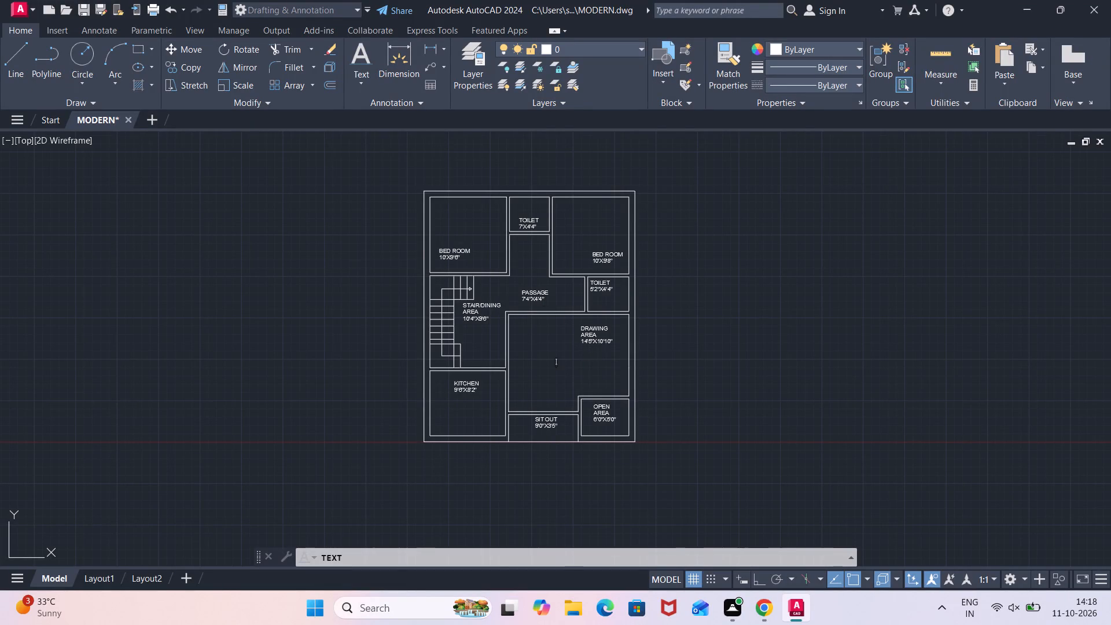
scroll(554, 357, up, 2)
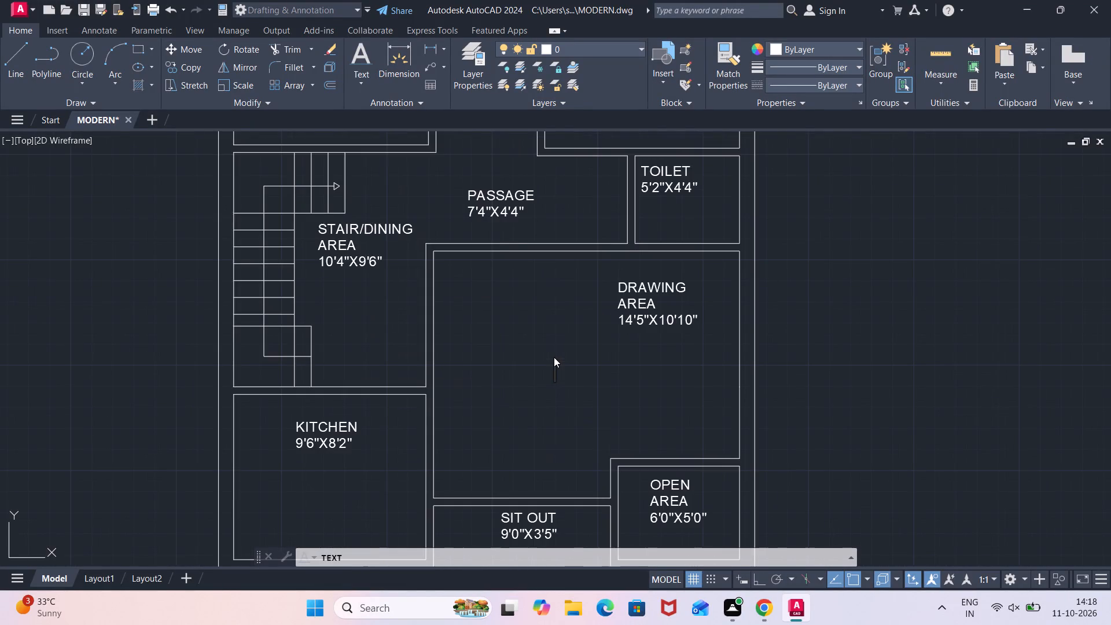
scroll(554, 357, down, 1)
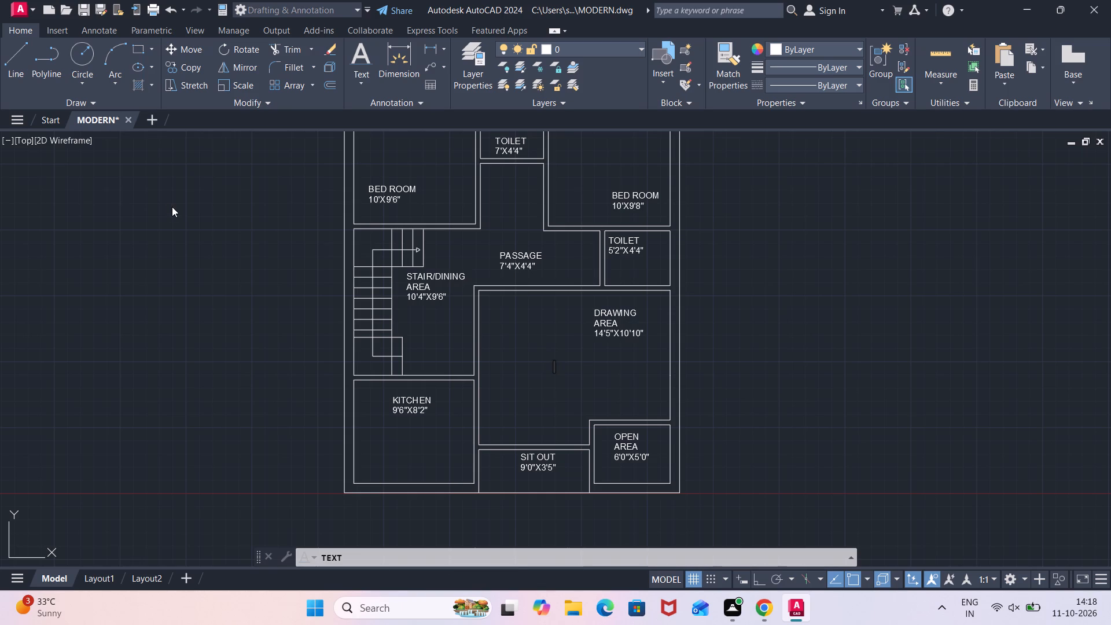
scroll(557, 253, up, 1)
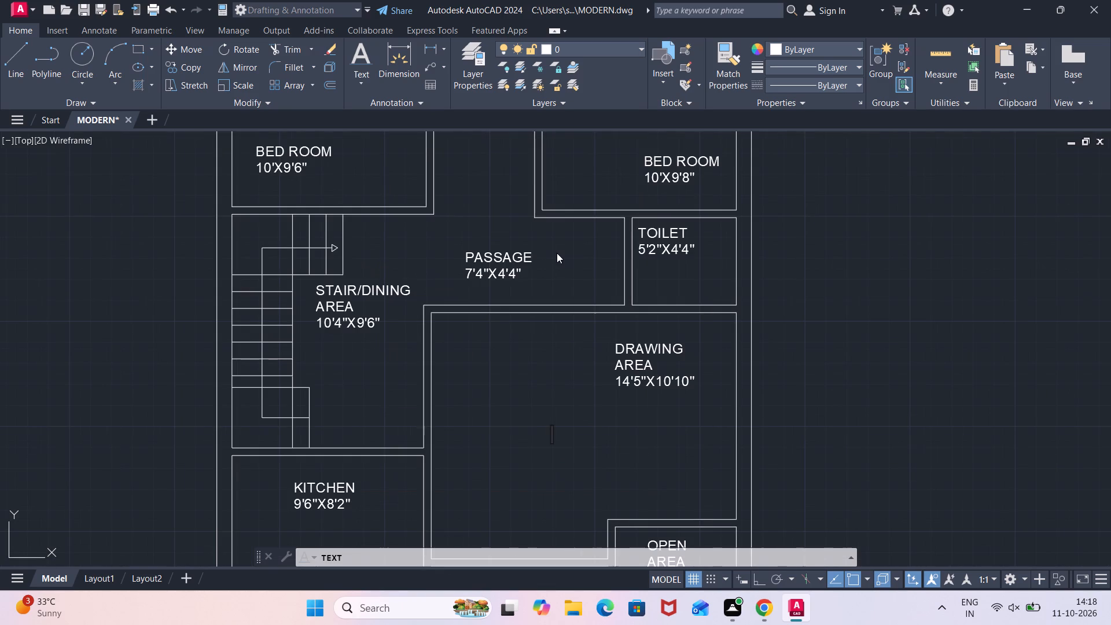
scroll(557, 253, down, 1)
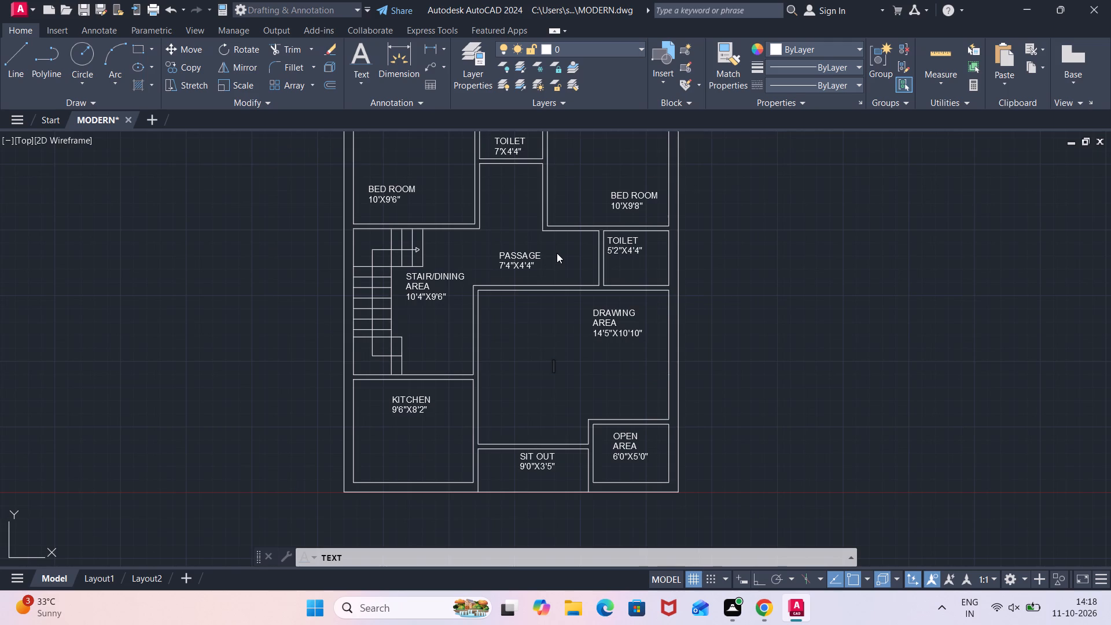
scroll(557, 253, up, 1)
scroll(557, 253, down, 1)
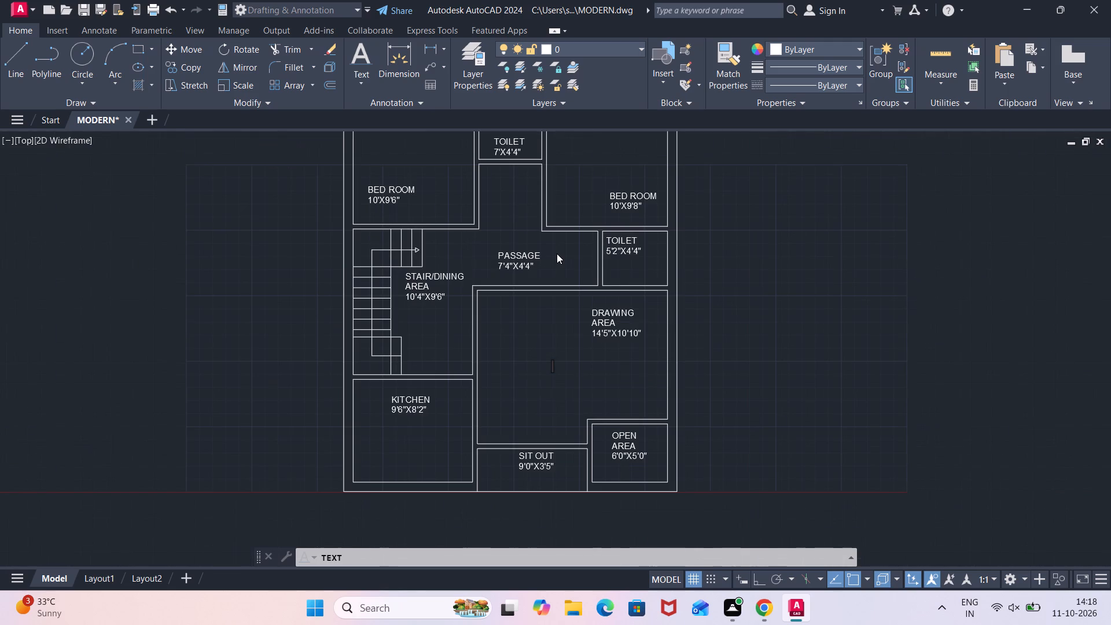
scroll(557, 253, up, 1)
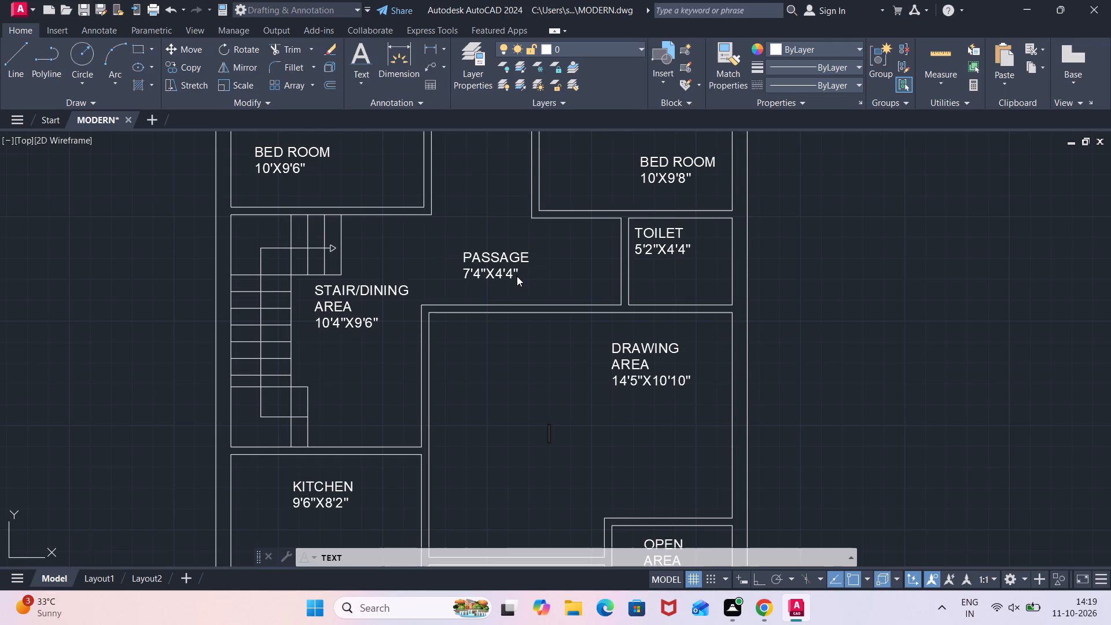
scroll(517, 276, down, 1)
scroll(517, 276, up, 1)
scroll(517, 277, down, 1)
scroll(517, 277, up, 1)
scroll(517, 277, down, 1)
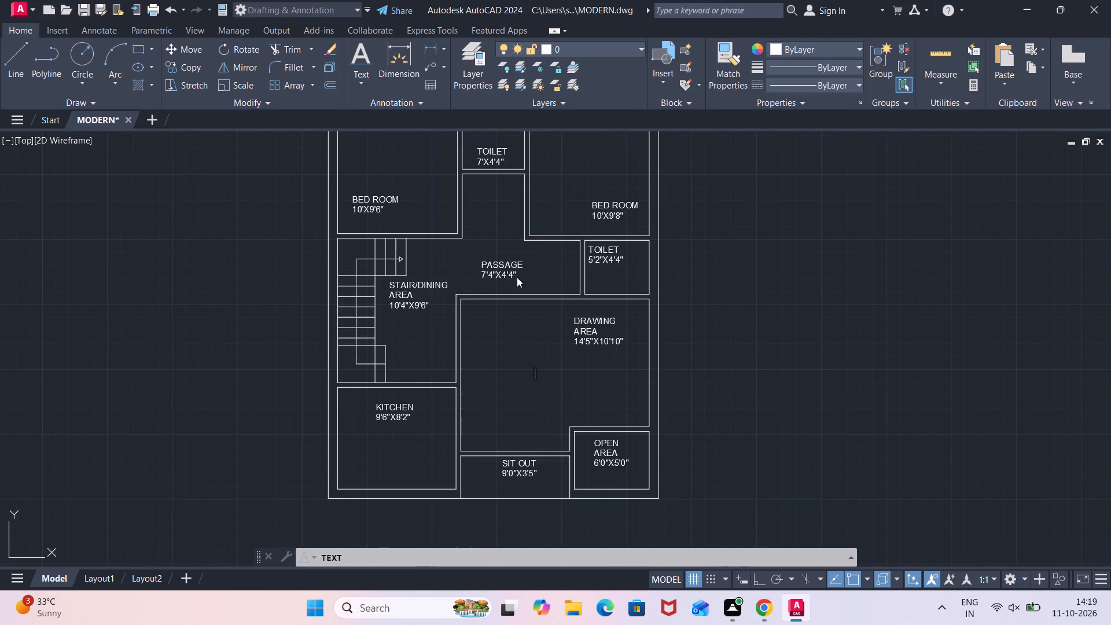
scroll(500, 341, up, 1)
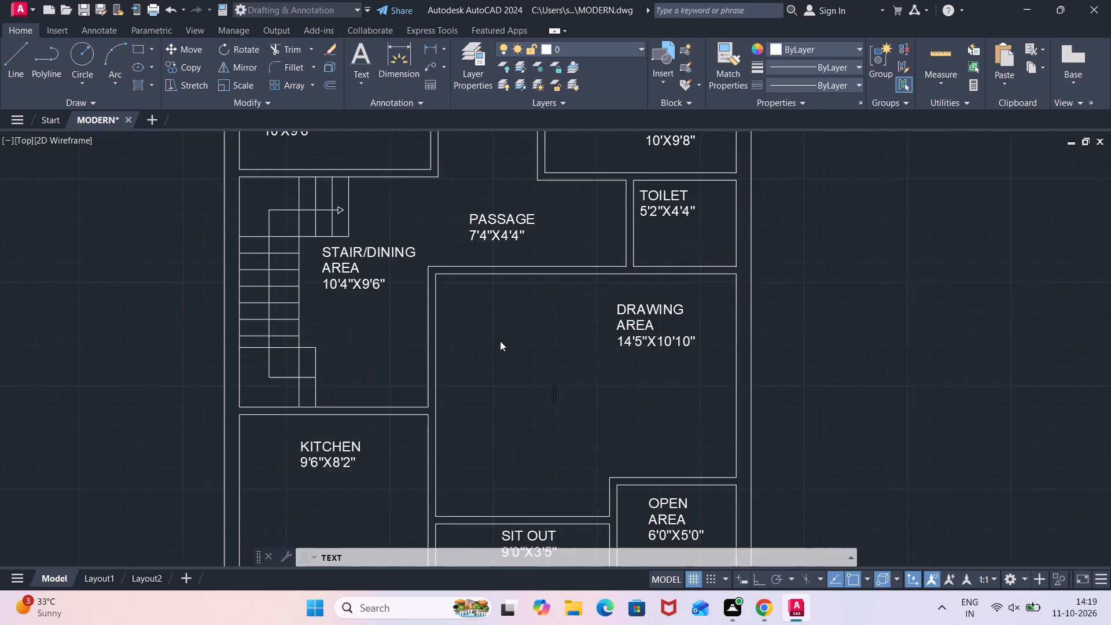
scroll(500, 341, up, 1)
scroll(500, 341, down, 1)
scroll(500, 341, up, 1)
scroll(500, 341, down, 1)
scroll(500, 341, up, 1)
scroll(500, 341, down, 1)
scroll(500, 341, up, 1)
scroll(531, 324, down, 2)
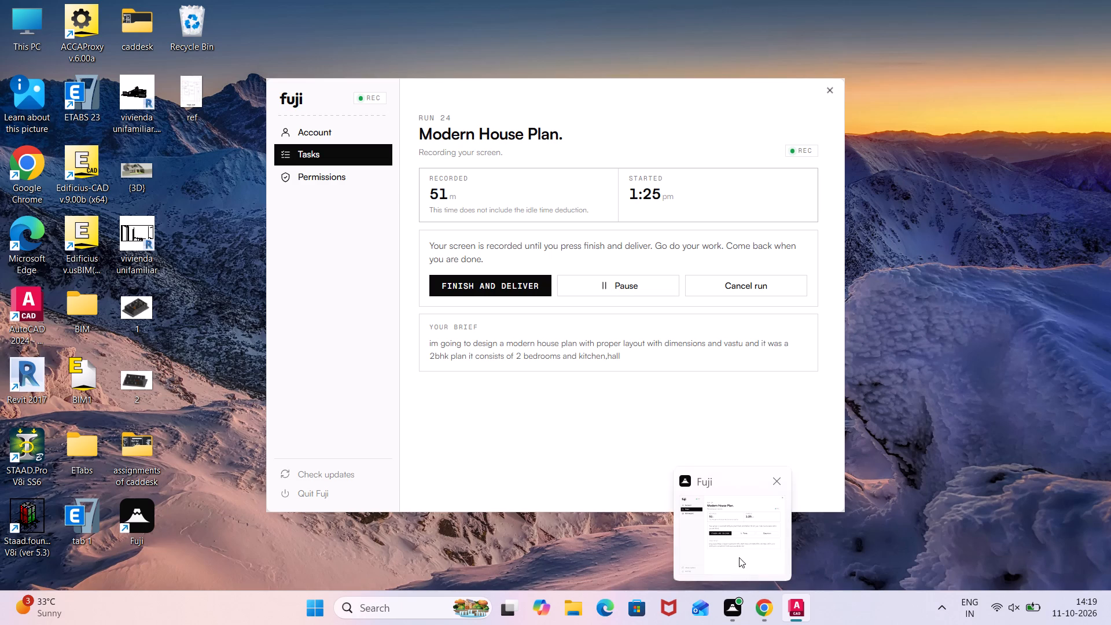
Examine the stair/dining area, passage, drawing area and sit out labels for correct names and sizes.
scroll(457, 319, up, 1)
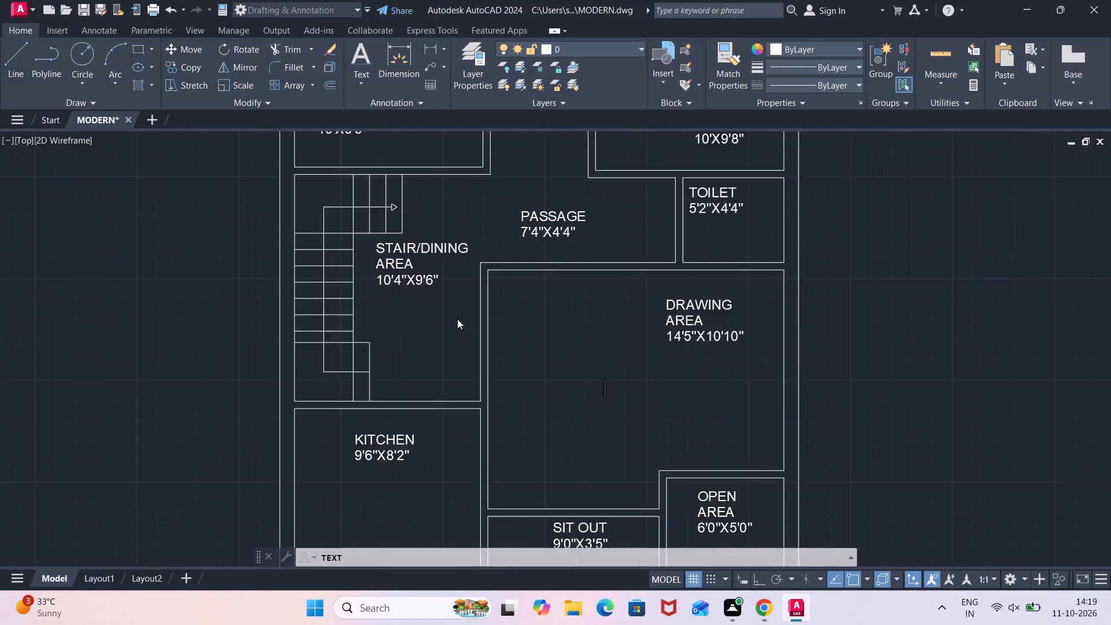
scroll(457, 319, up, 1)
scroll(457, 319, down, 1)
scroll(457, 319, up, 2)
scroll(457, 319, down, 1)
scroll(457, 319, up, 1)
scroll(457, 319, down, 1)
scroll(457, 319, up, 1)
scroll(457, 319, down, 1)
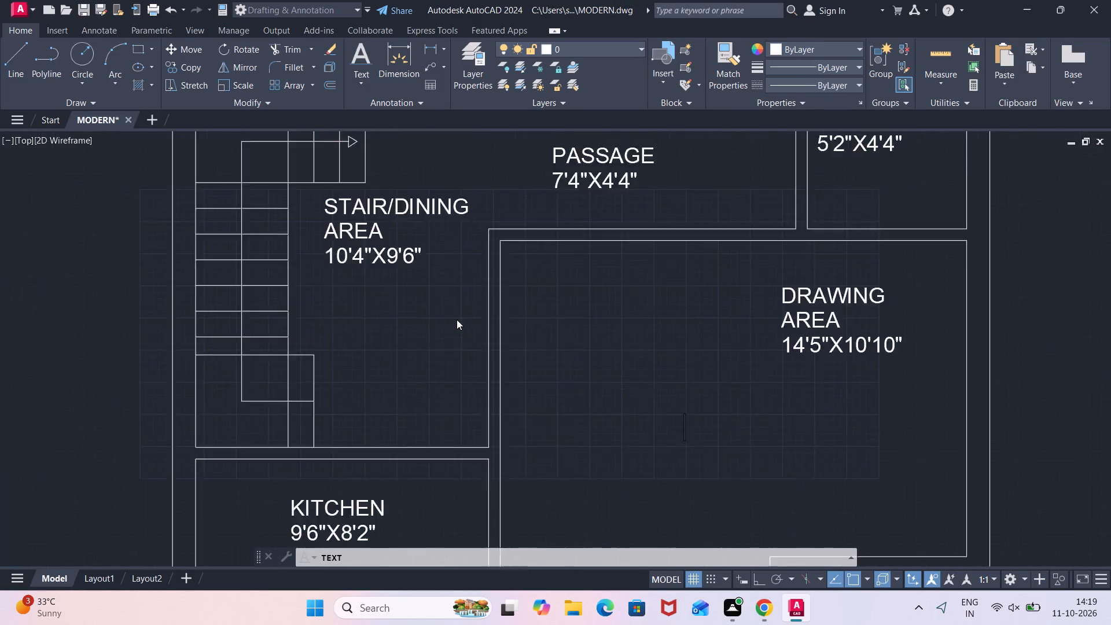
scroll(457, 319, up, 1)
click(422, 312)
scroll(422, 312, down, 1)
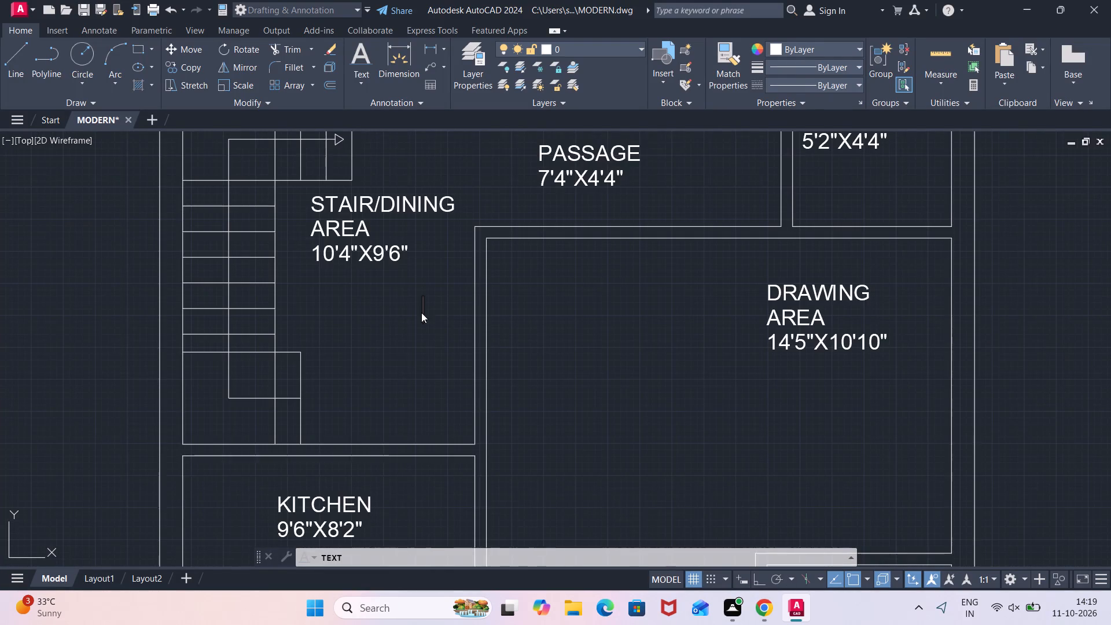
scroll(355, 285, down, 1)
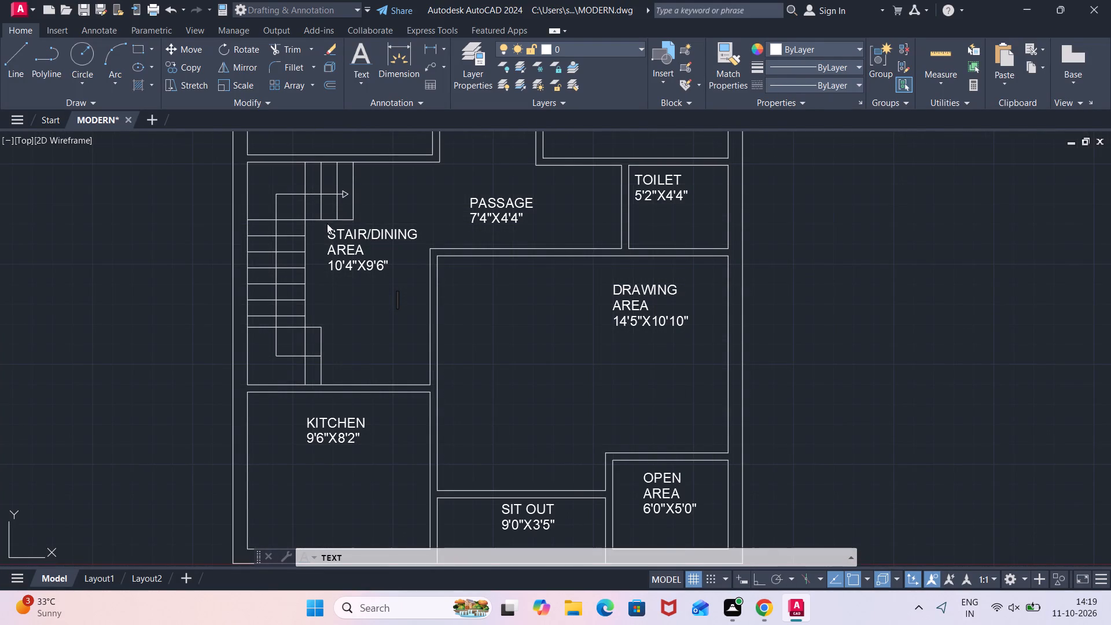
click(327, 229)
click(340, 256)
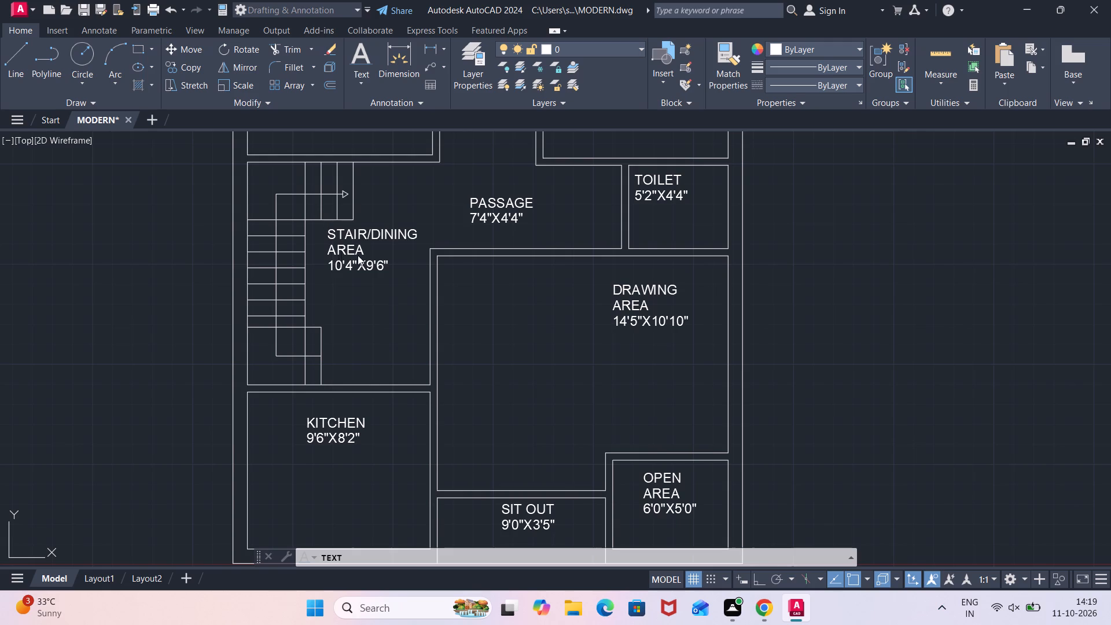
click(358, 255)
click(389, 259)
scroll(390, 259, down, 1)
click(472, 226)
click(472, 237)
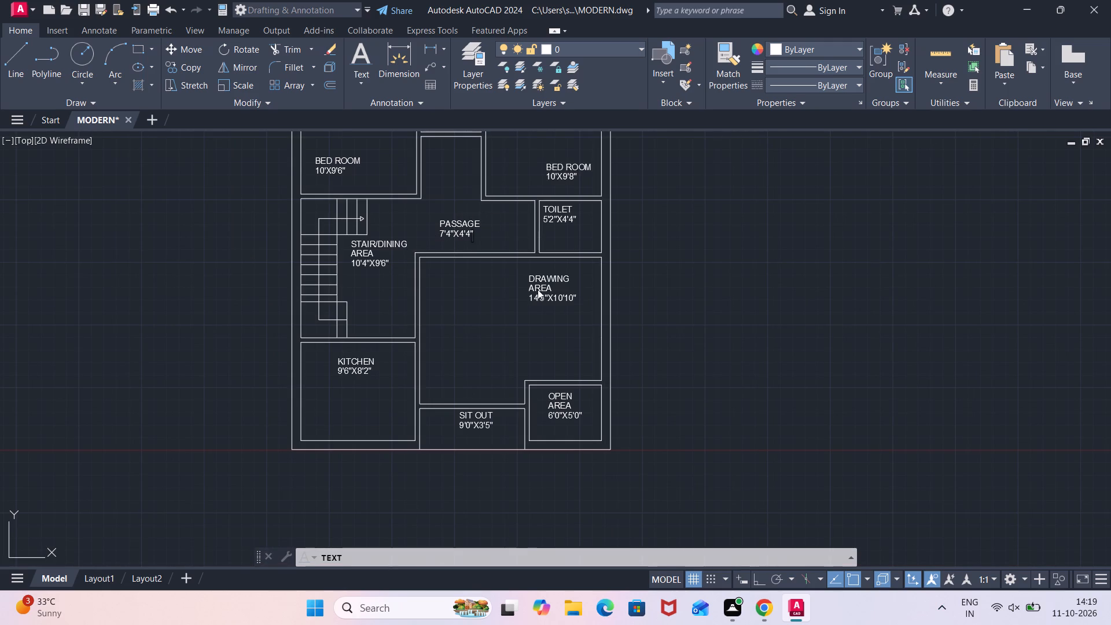
click(561, 296)
click(531, 271)
click(525, 290)
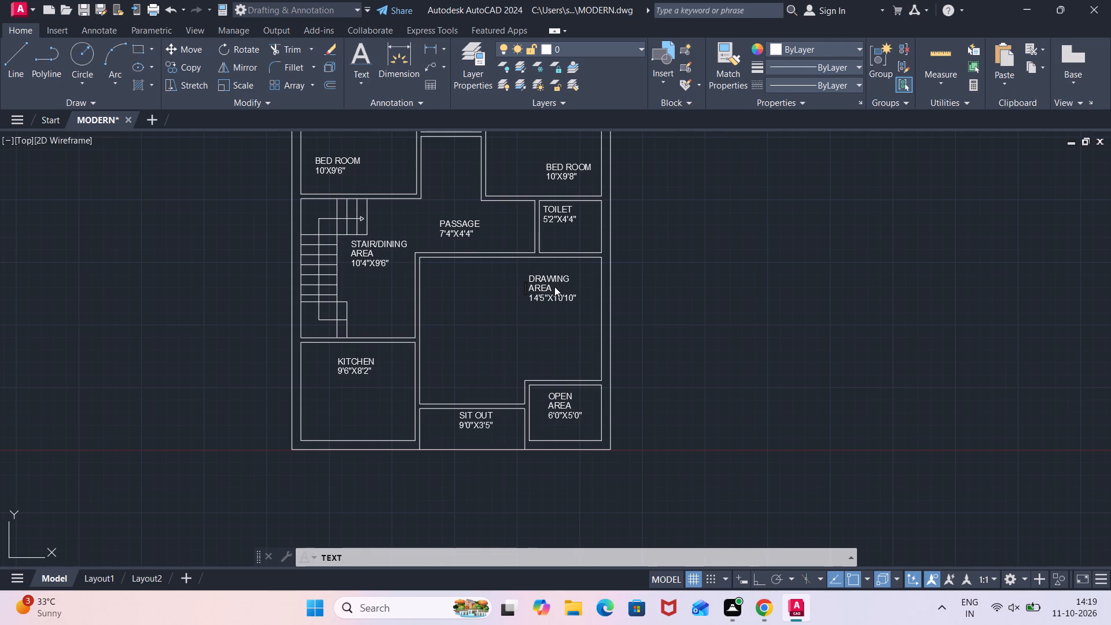
click(554, 286)
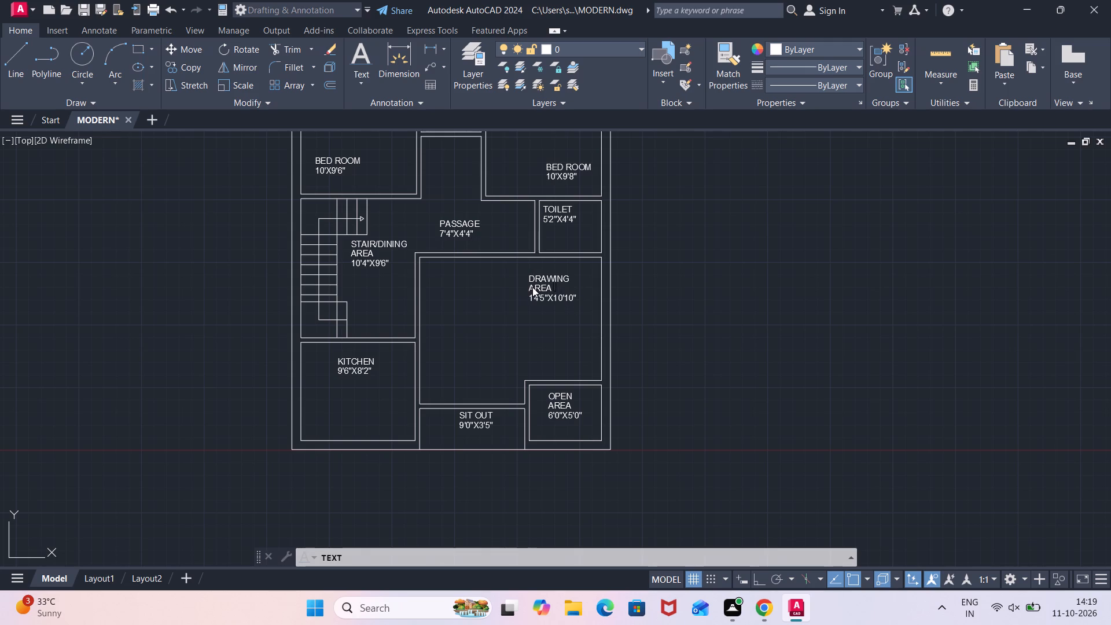
click(532, 288)
click(538, 297)
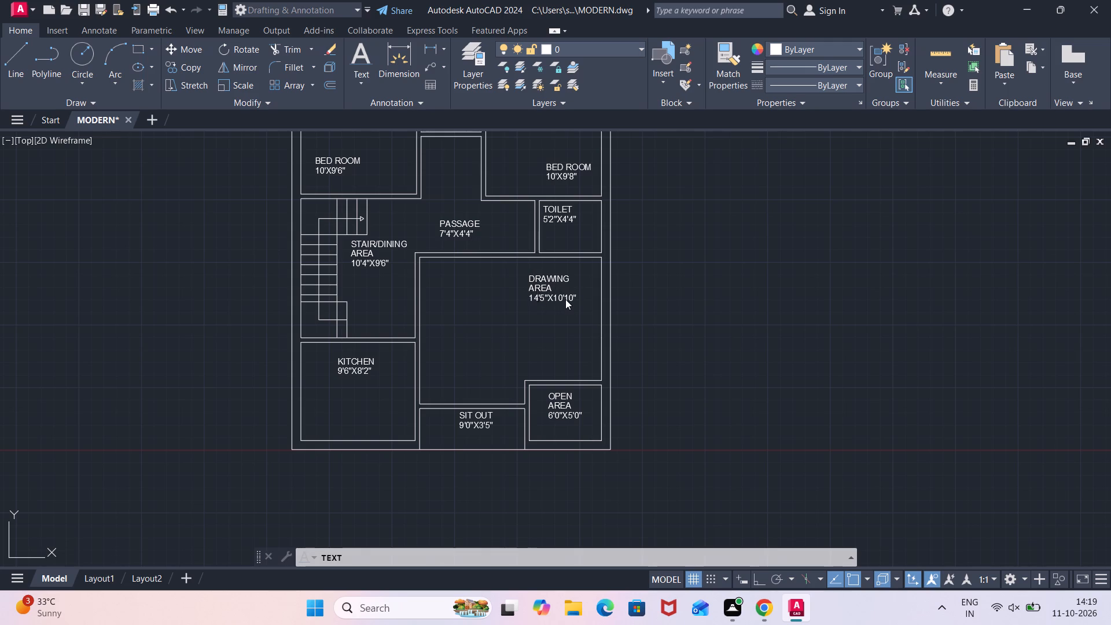
click(572, 300)
click(498, 417)
scroll(481, 358, down, 1)
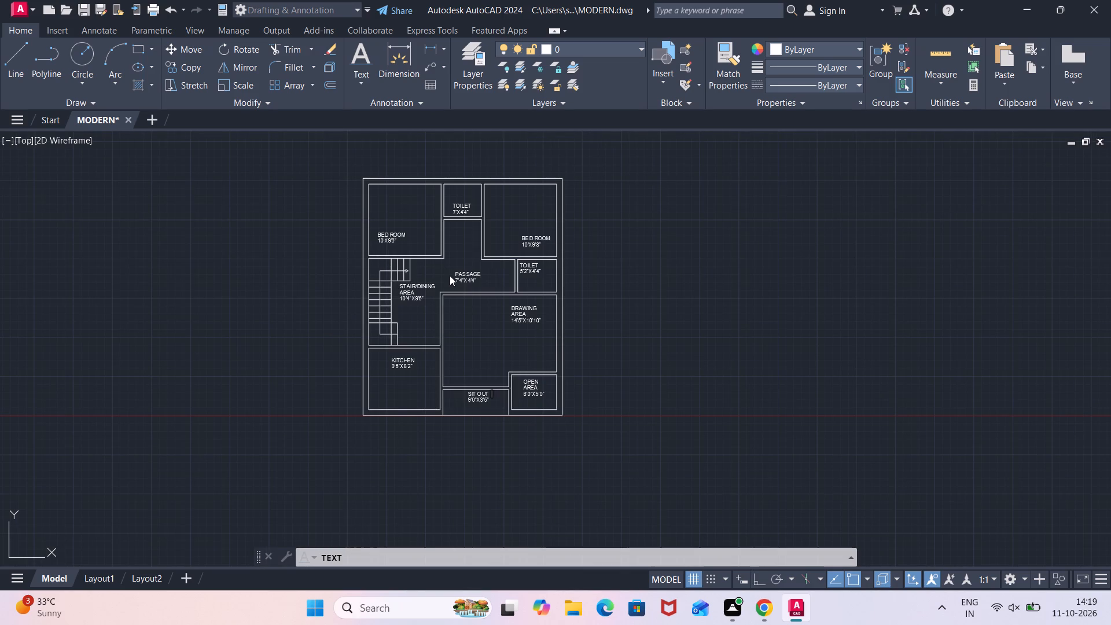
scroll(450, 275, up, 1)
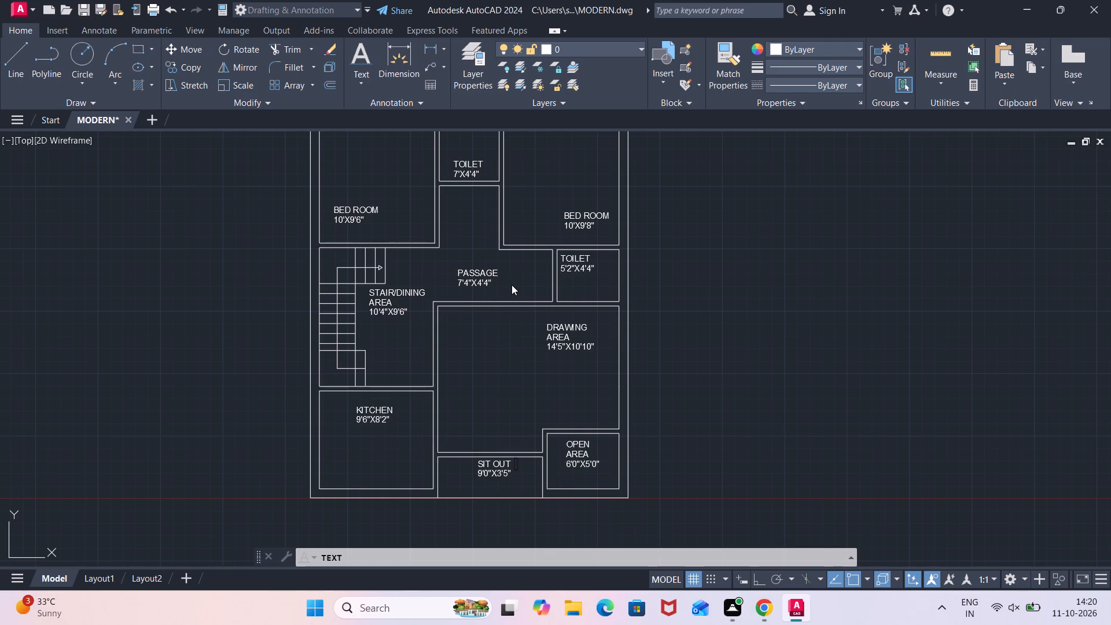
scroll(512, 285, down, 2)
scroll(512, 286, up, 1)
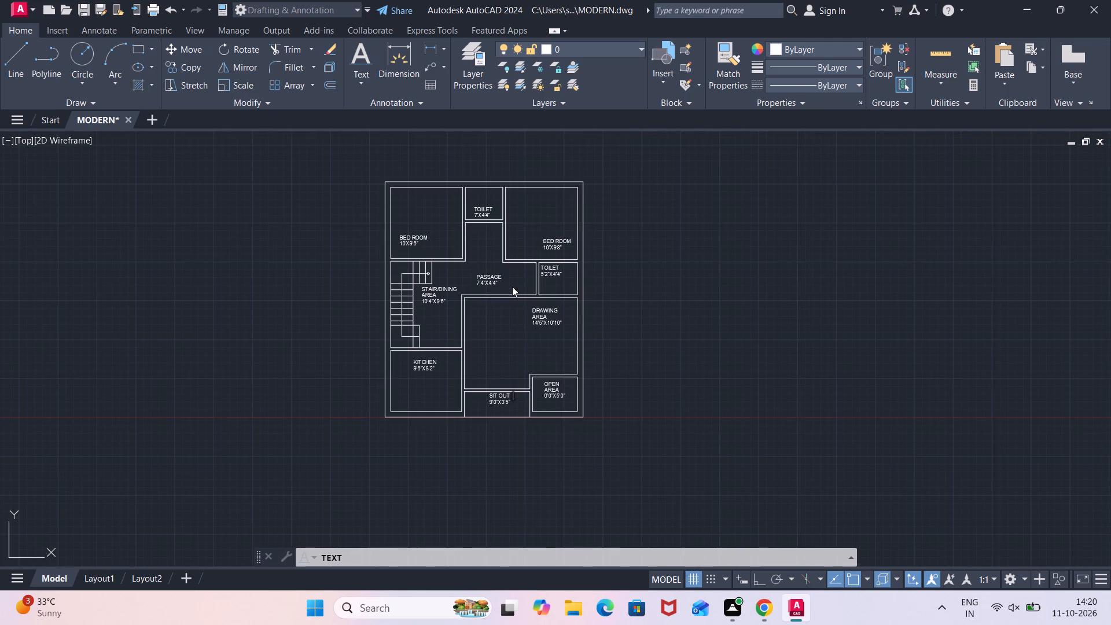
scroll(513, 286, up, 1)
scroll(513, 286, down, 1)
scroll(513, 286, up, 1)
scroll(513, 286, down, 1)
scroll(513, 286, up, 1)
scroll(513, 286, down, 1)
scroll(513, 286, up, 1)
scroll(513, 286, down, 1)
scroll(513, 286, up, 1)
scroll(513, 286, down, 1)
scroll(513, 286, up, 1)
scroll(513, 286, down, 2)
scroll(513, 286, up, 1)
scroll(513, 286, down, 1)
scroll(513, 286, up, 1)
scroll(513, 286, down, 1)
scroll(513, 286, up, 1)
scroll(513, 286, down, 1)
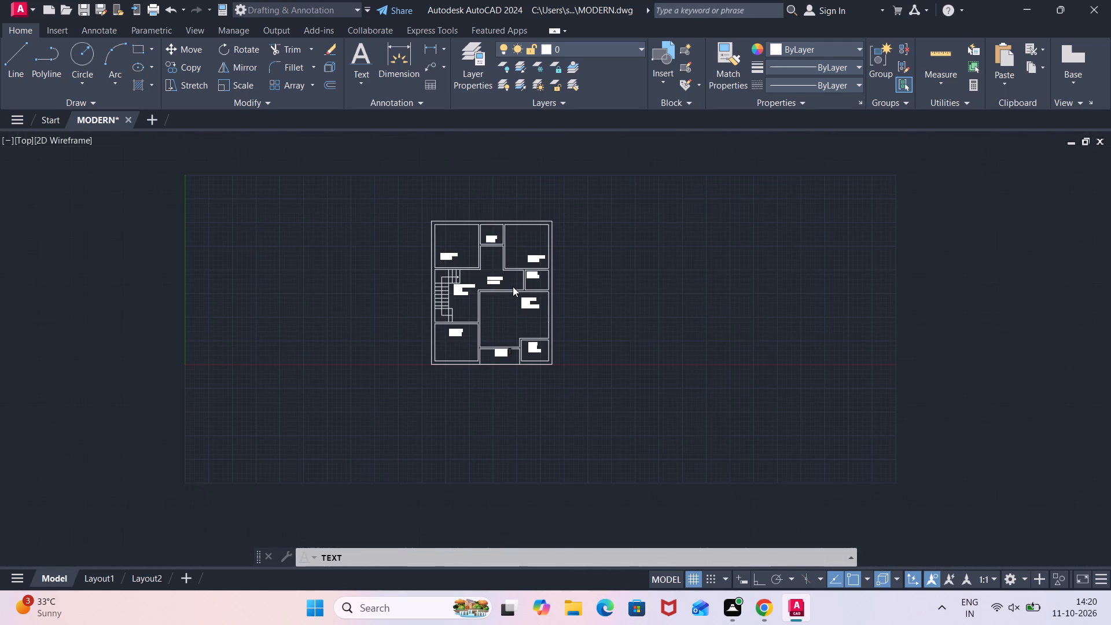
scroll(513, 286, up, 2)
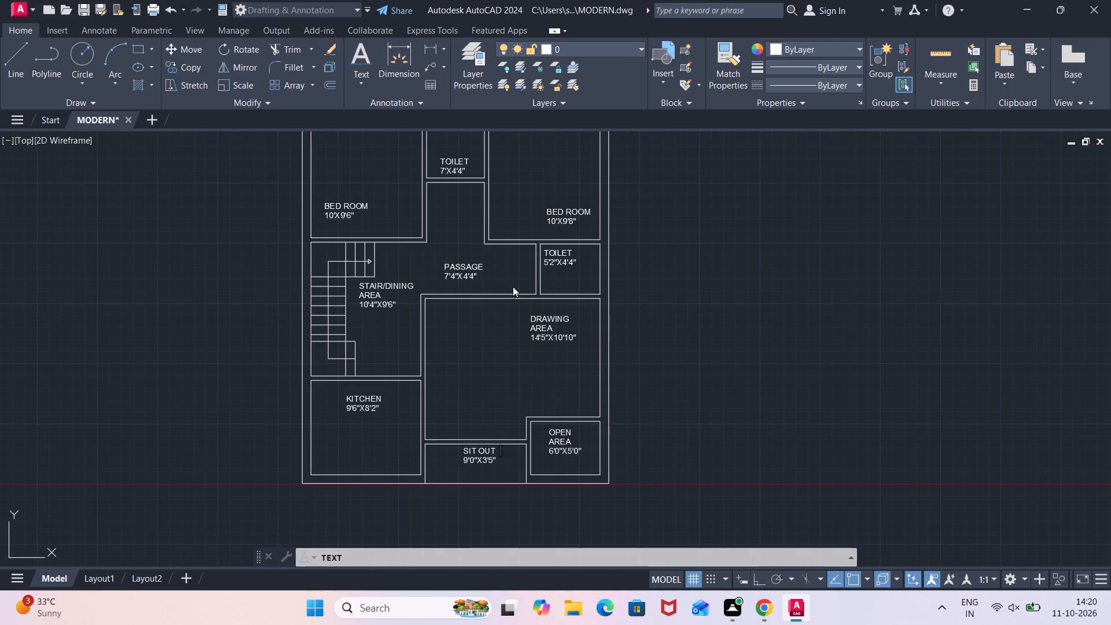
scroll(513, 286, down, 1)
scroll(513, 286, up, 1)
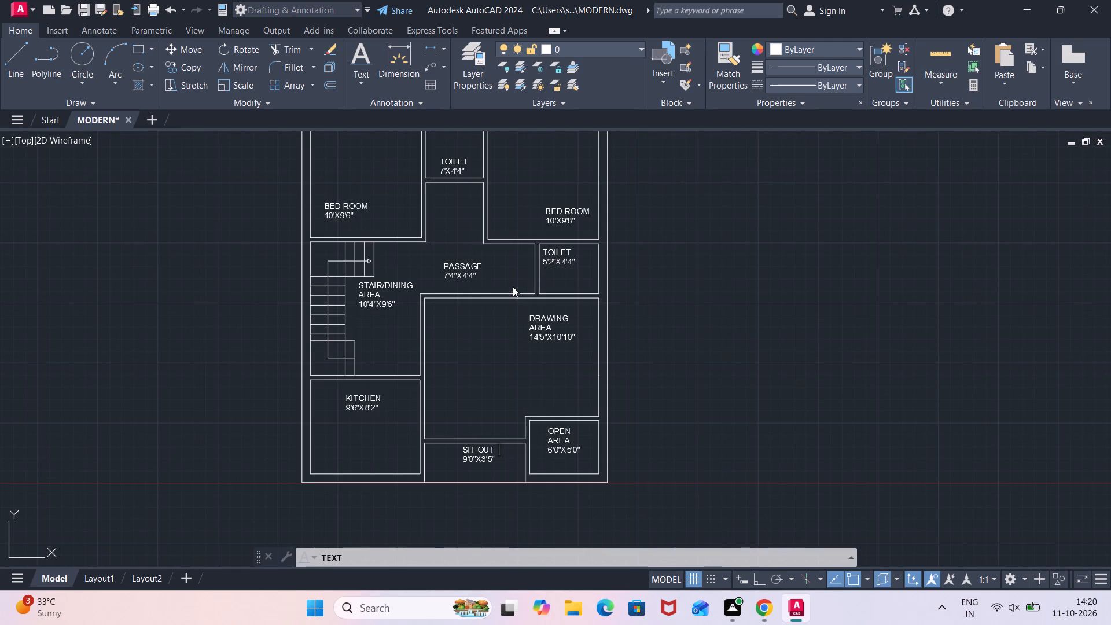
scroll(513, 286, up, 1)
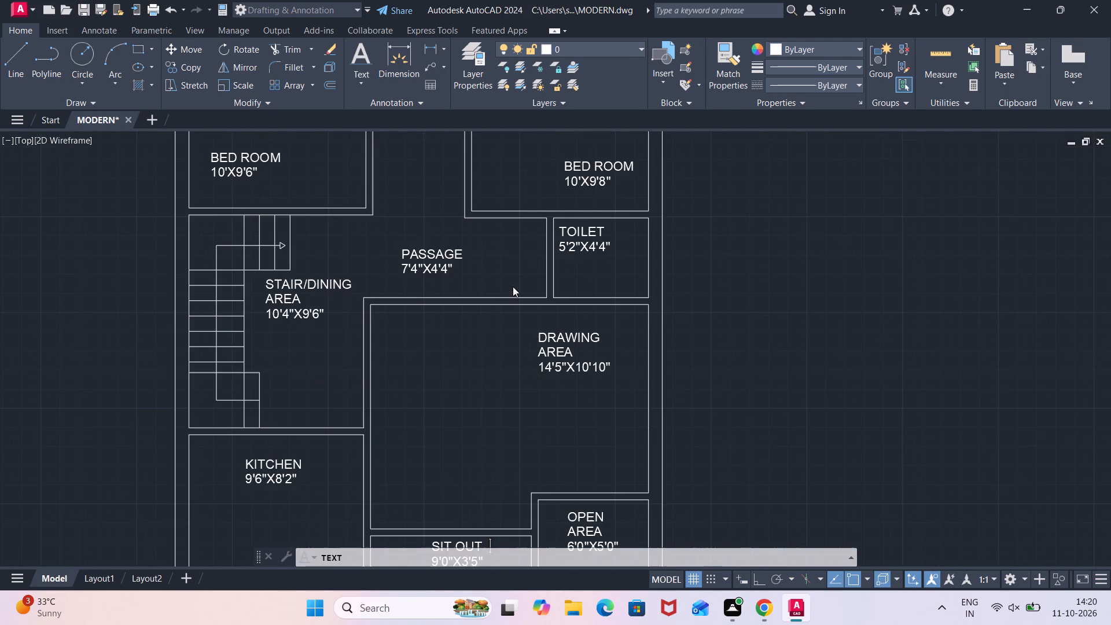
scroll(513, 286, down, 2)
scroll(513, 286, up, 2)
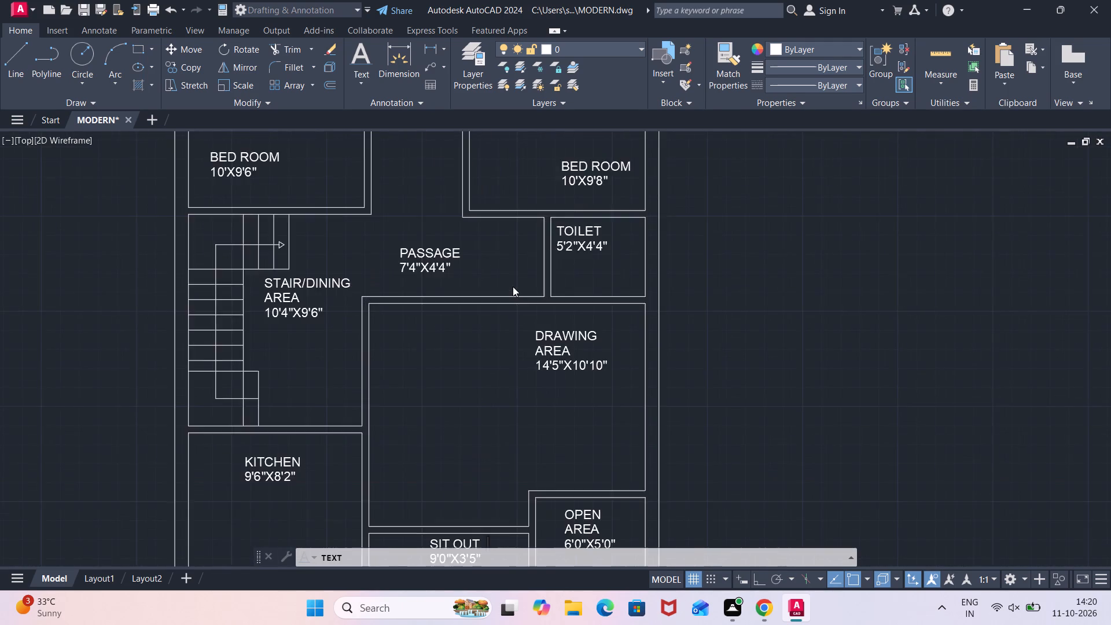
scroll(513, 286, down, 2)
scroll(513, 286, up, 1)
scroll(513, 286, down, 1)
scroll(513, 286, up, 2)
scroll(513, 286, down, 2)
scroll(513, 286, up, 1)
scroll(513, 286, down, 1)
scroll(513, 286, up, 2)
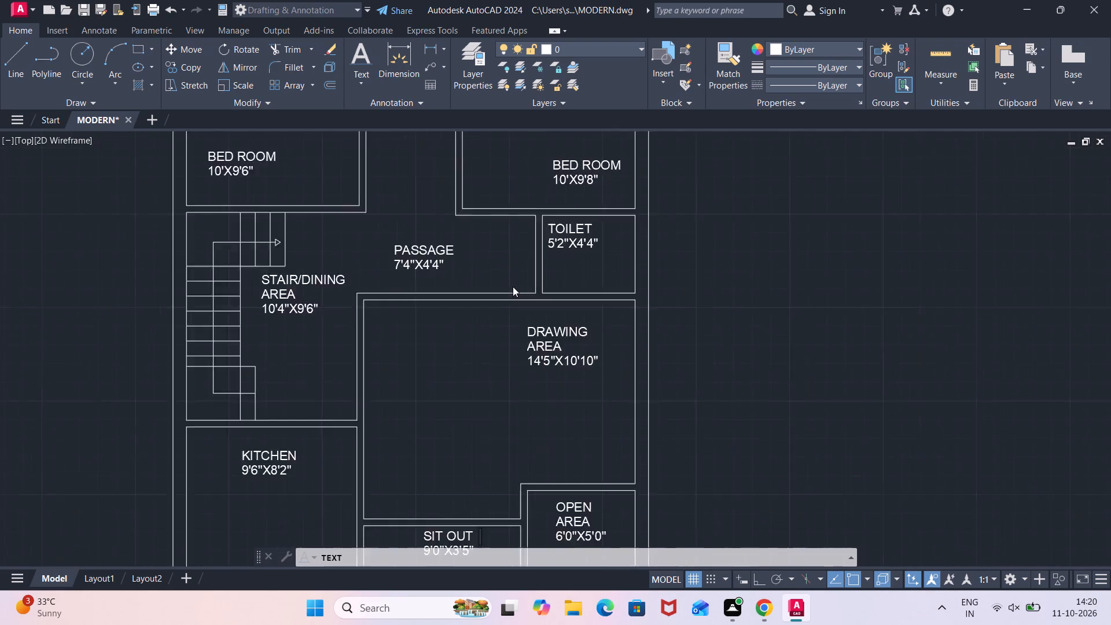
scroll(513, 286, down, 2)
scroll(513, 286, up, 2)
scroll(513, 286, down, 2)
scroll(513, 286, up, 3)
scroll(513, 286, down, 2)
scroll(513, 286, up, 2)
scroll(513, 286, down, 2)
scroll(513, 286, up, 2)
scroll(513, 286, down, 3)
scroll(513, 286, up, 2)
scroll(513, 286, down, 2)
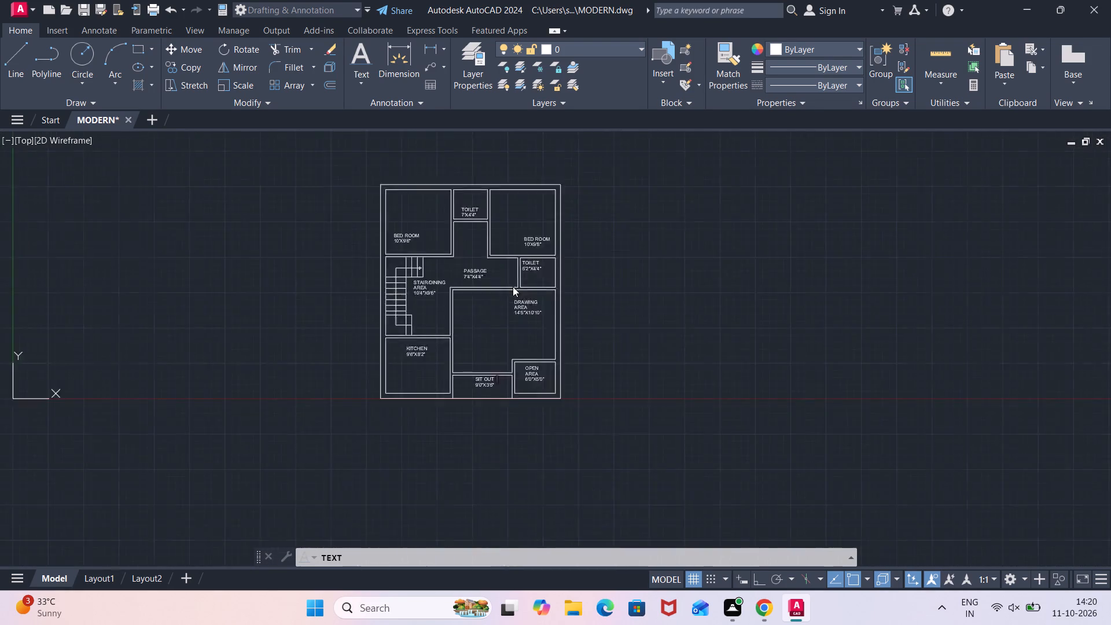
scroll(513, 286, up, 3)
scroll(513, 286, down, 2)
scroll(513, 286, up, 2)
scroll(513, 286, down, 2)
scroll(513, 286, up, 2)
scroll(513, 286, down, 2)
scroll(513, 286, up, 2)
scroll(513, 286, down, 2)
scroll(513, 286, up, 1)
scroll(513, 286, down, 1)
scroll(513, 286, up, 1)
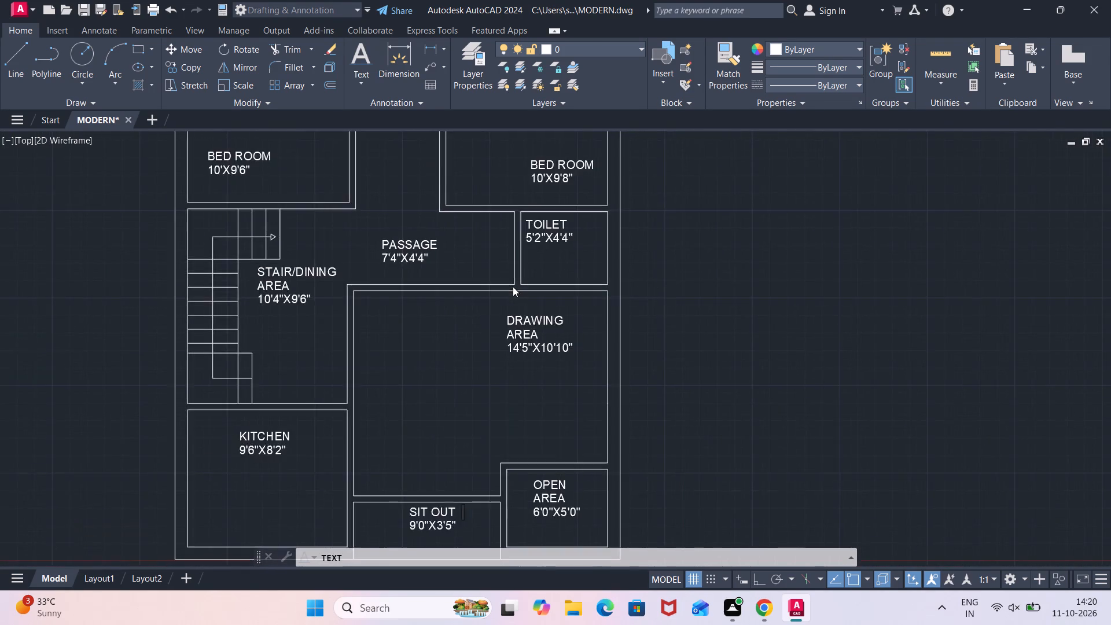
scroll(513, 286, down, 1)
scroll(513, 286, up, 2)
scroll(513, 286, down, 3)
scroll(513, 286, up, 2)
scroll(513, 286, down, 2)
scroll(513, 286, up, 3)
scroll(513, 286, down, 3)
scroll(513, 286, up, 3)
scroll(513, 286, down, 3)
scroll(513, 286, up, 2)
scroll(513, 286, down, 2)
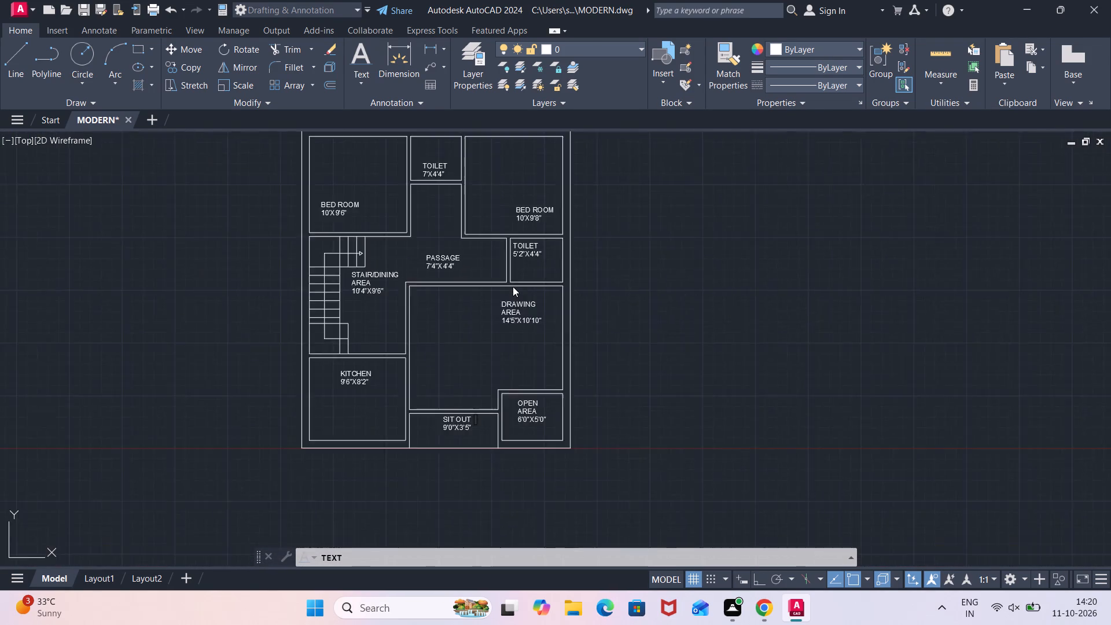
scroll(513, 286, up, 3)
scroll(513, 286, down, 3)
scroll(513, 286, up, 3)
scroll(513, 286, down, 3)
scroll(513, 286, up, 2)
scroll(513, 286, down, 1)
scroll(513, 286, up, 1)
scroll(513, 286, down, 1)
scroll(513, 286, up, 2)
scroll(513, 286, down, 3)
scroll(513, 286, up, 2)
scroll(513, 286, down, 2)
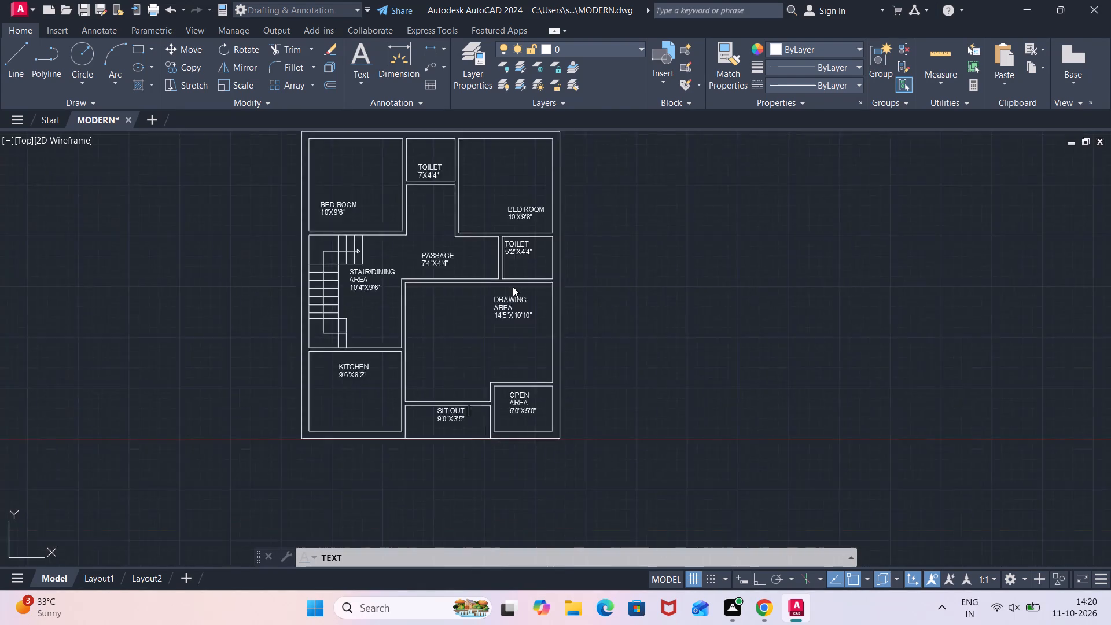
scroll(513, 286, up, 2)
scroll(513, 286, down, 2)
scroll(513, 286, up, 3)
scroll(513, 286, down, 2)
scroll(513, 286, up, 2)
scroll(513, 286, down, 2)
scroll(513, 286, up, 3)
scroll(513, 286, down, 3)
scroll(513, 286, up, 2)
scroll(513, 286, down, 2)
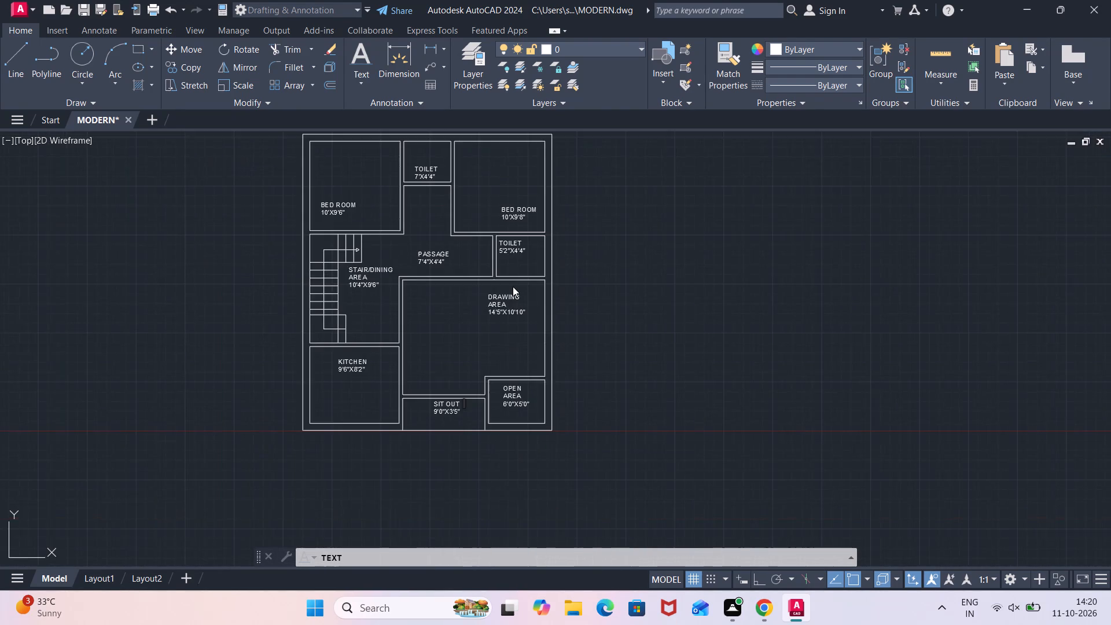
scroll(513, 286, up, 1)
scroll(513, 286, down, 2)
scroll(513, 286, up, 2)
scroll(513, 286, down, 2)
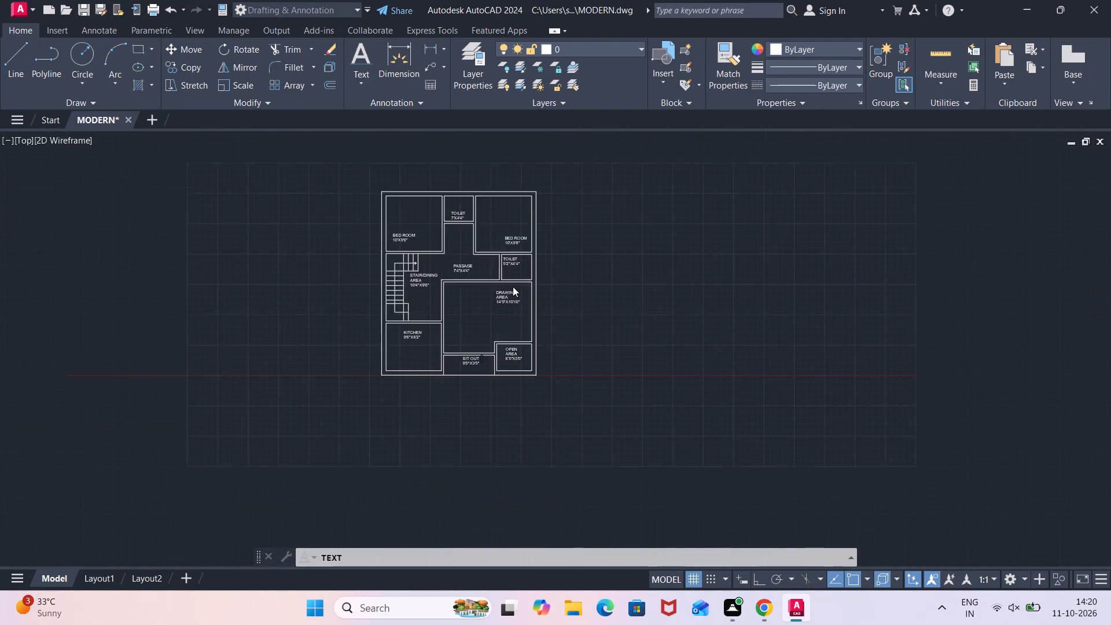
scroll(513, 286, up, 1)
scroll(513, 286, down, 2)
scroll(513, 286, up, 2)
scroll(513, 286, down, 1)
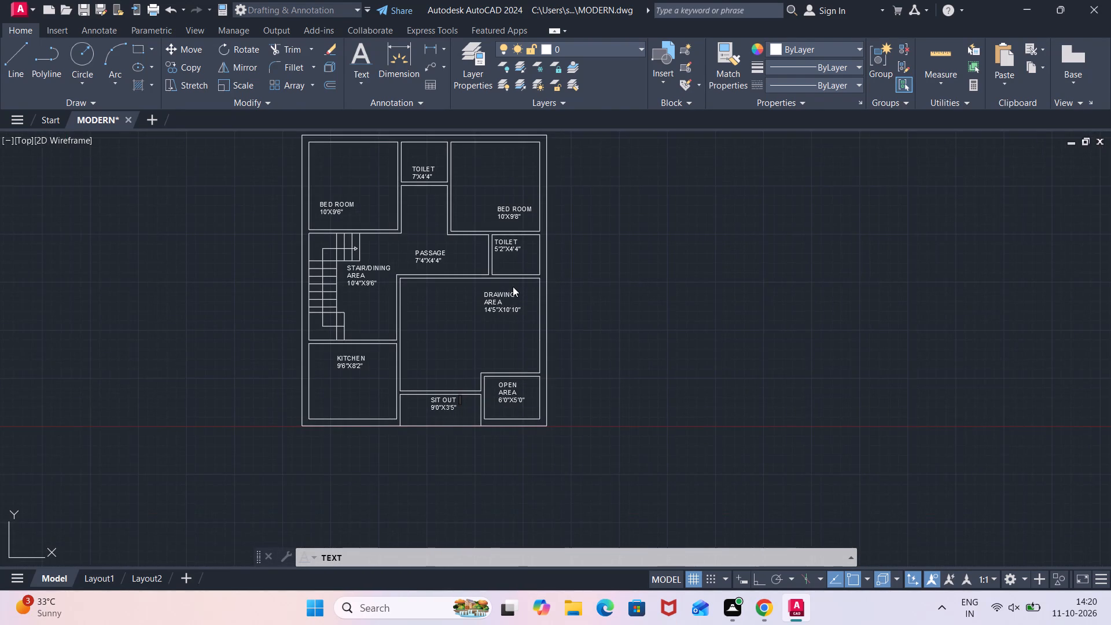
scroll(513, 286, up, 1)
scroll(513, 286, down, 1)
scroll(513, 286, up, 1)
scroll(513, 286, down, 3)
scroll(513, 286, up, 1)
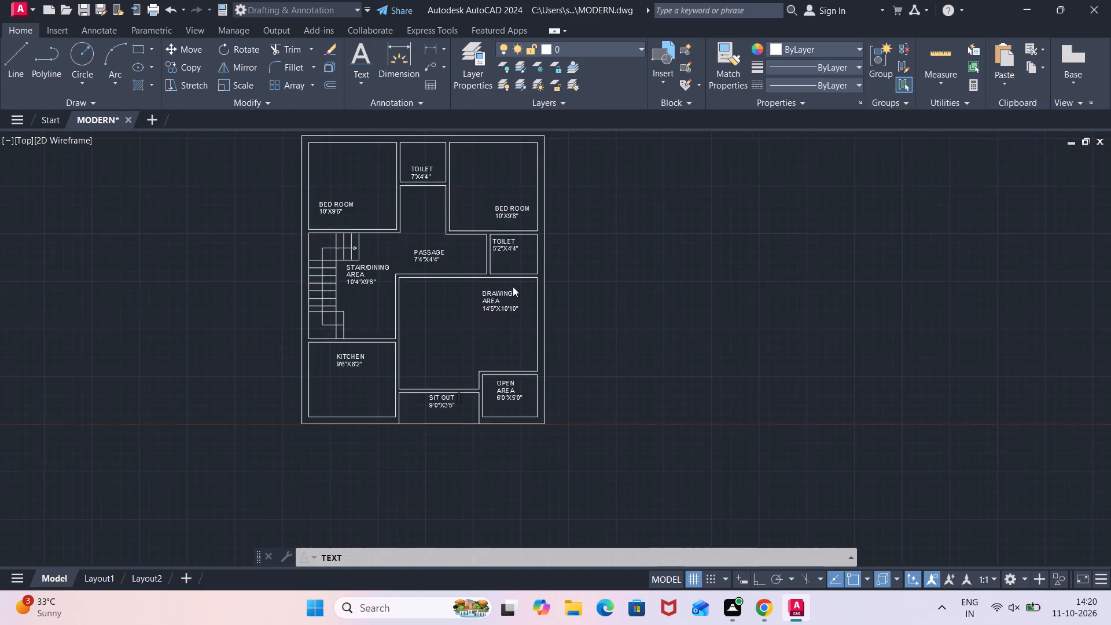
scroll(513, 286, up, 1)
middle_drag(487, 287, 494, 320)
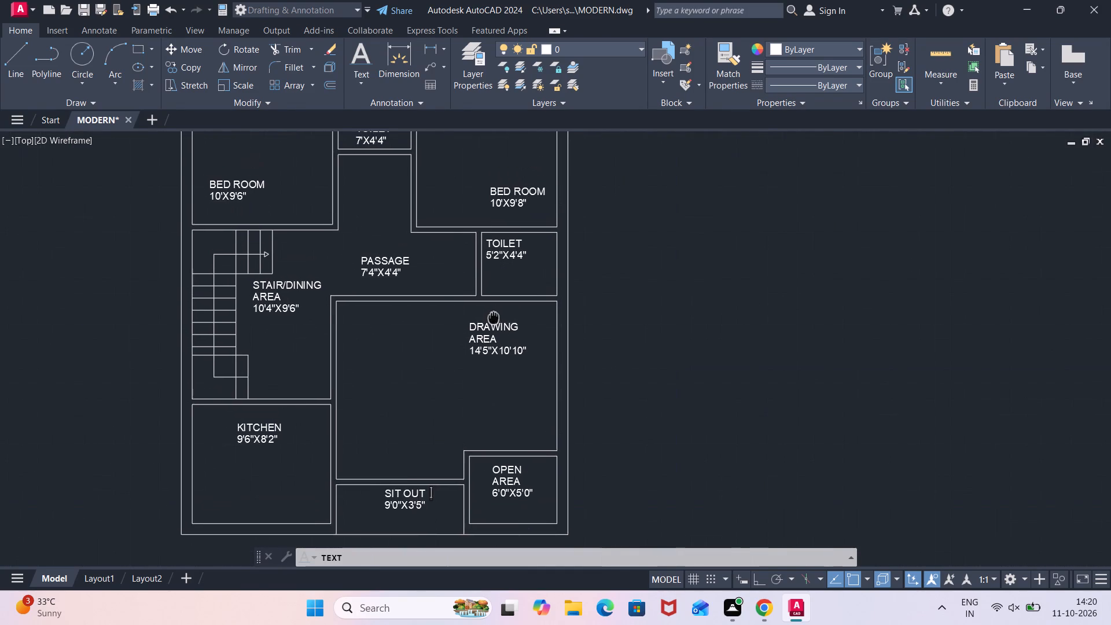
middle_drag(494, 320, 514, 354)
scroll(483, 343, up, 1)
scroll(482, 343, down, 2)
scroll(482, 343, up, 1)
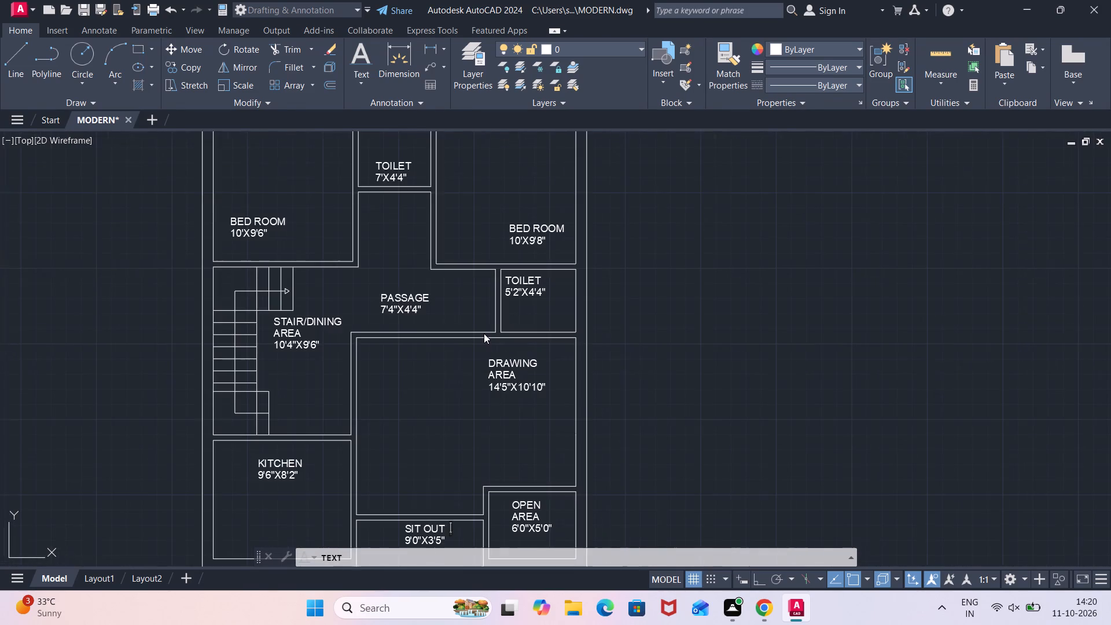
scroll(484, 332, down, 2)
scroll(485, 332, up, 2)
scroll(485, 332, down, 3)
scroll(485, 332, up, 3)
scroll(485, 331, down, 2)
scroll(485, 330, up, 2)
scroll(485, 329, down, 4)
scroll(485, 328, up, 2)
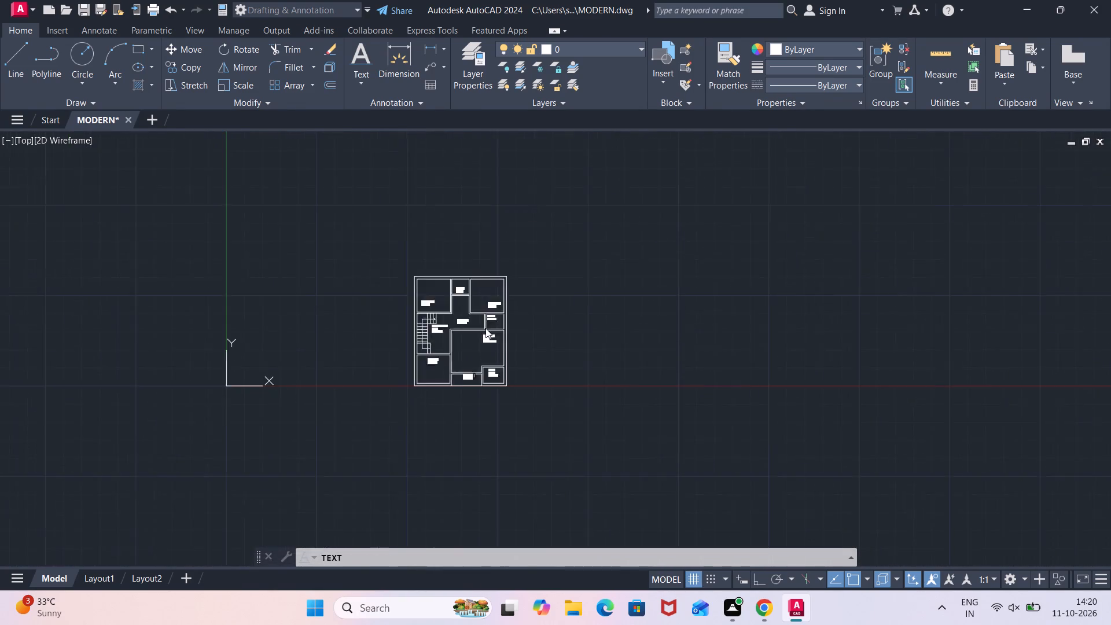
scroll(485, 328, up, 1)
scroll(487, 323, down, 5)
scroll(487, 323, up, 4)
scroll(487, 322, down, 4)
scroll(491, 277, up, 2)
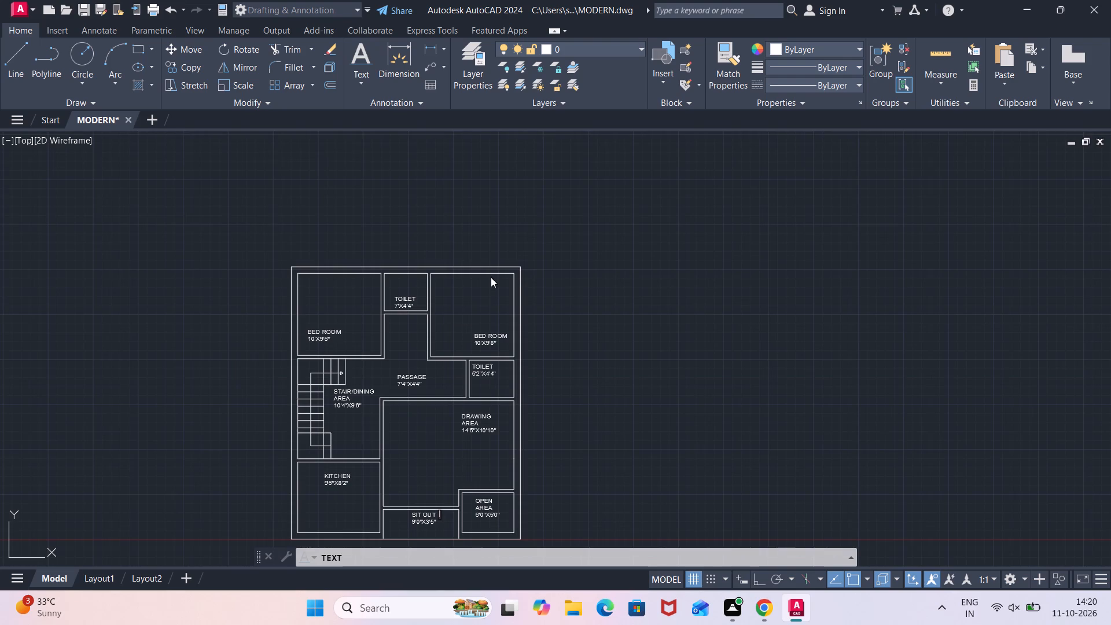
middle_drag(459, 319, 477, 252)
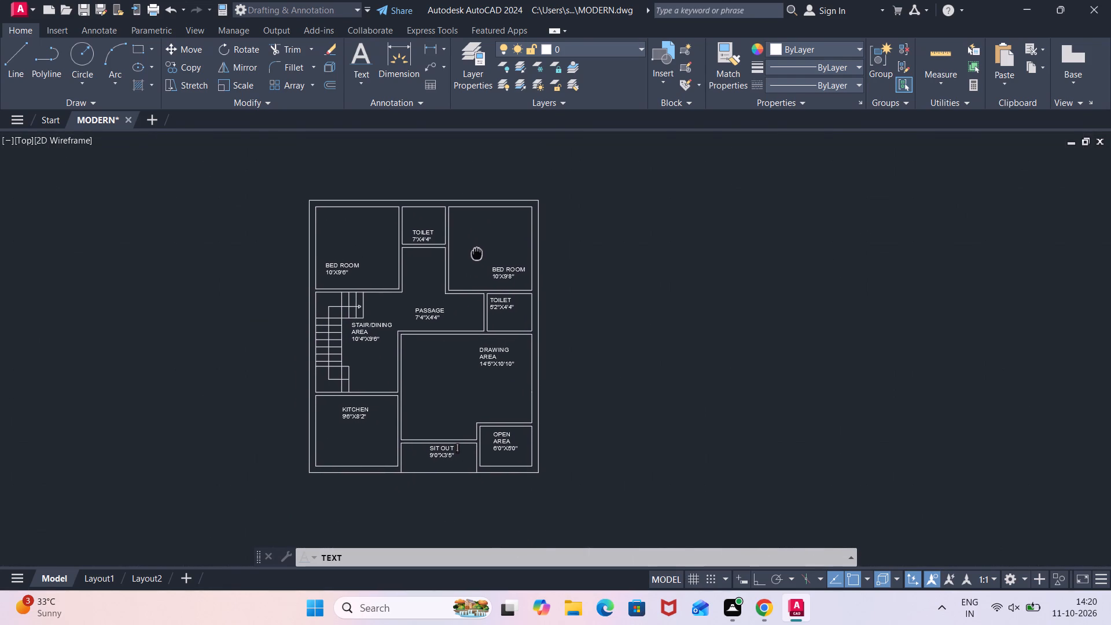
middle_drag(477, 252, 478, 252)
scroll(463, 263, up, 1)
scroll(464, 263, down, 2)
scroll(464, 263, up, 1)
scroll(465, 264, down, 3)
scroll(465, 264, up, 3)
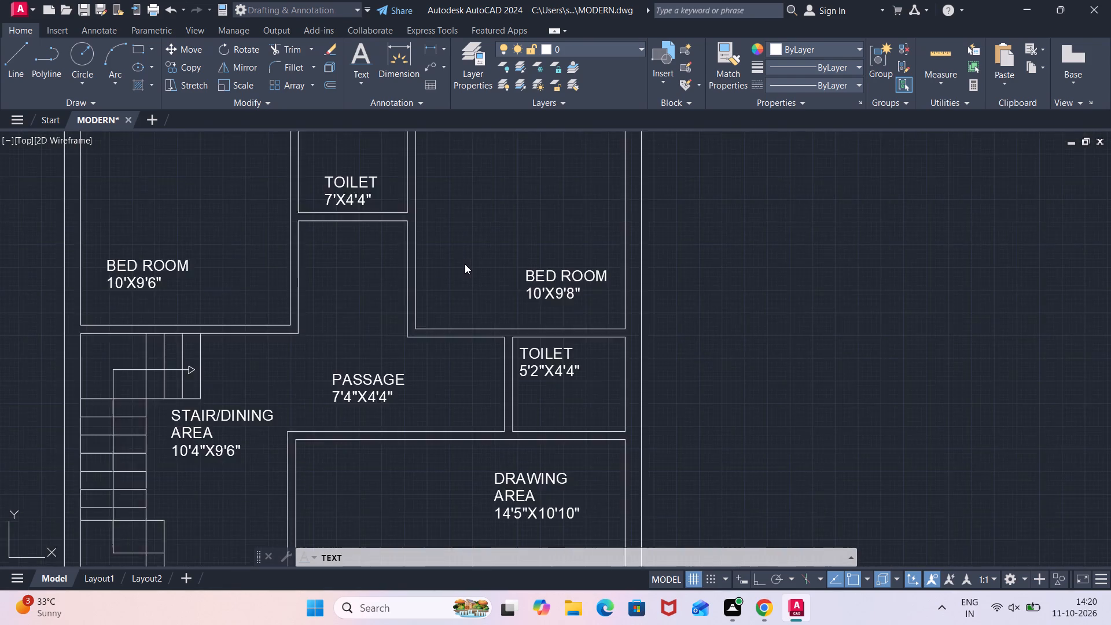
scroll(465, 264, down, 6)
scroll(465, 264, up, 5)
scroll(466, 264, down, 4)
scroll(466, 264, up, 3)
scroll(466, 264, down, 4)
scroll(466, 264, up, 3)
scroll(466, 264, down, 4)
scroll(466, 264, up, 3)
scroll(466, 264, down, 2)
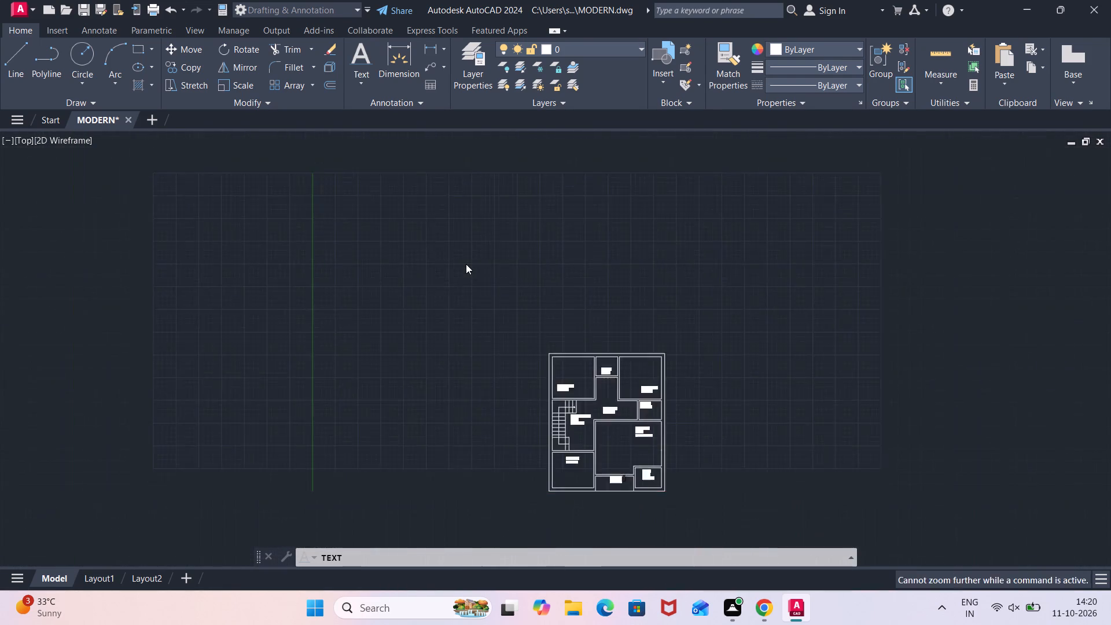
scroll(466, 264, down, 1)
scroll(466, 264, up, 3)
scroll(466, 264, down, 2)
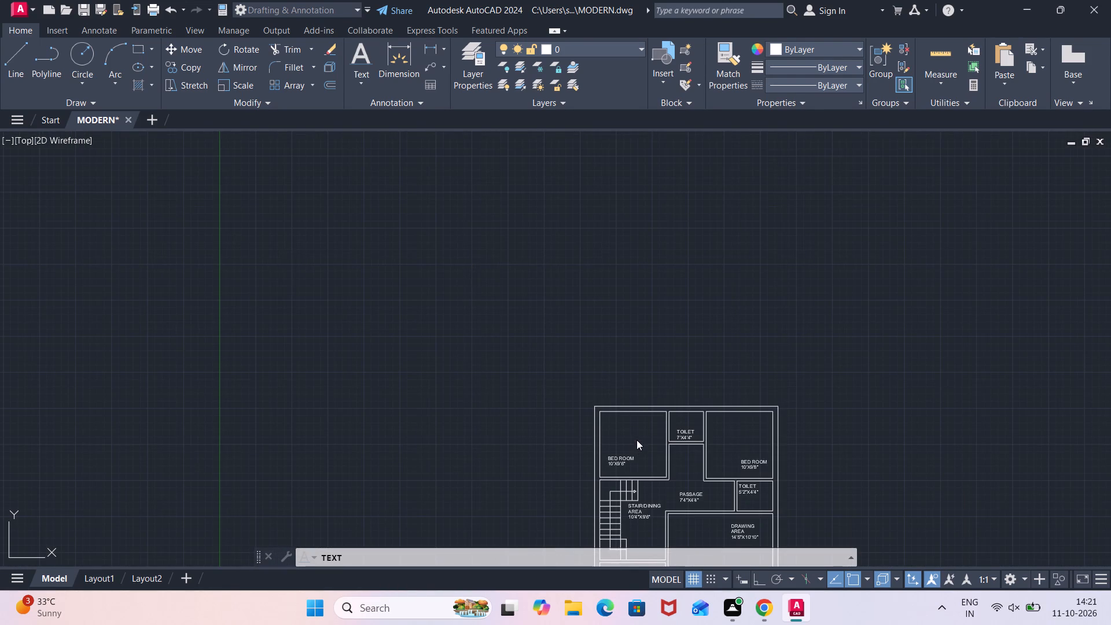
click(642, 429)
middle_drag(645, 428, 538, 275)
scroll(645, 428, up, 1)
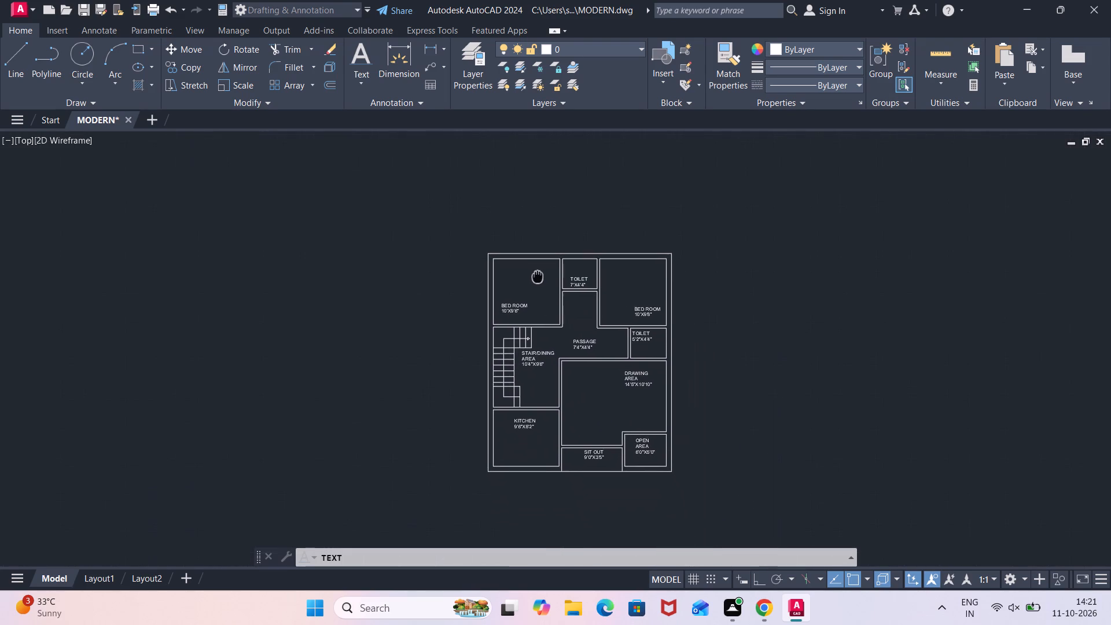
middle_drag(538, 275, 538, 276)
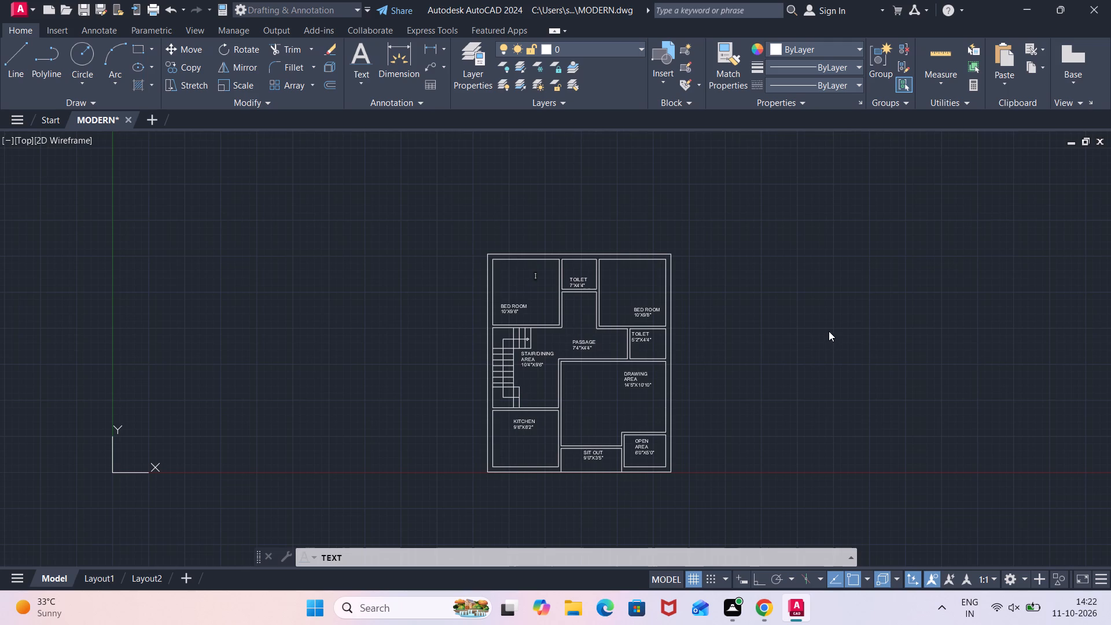
End the room labelling without adding another text label.
click(820, 300)
key(Escape)
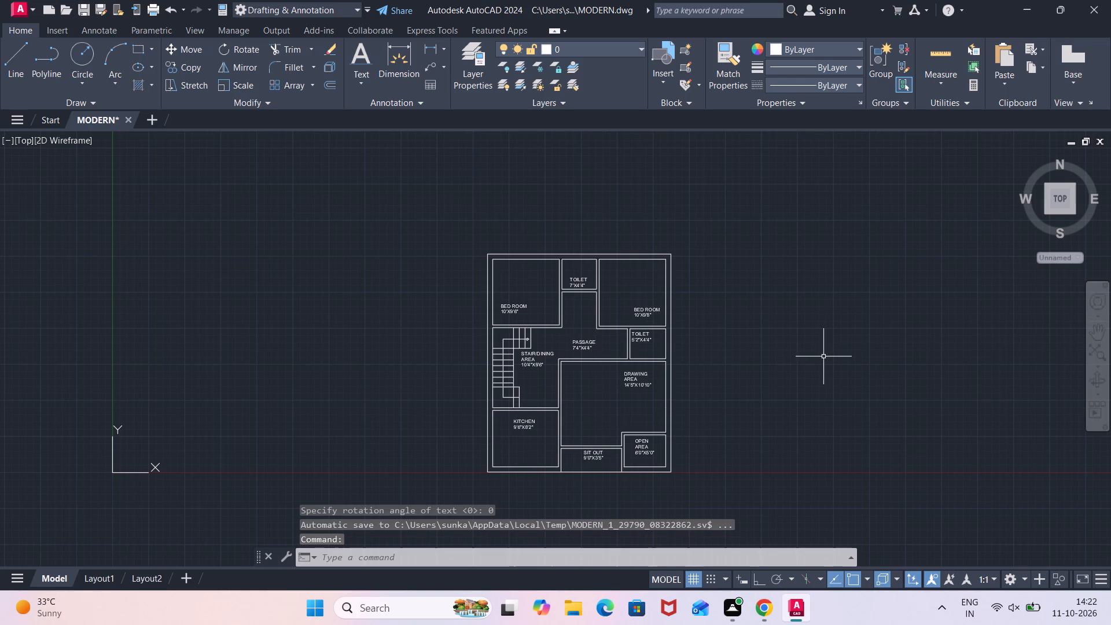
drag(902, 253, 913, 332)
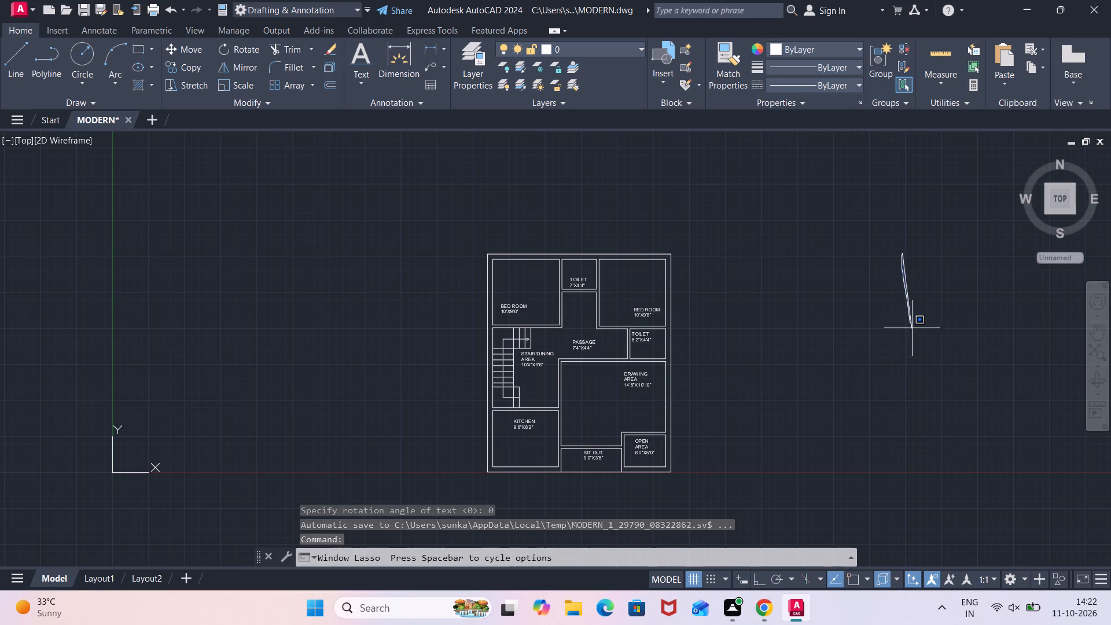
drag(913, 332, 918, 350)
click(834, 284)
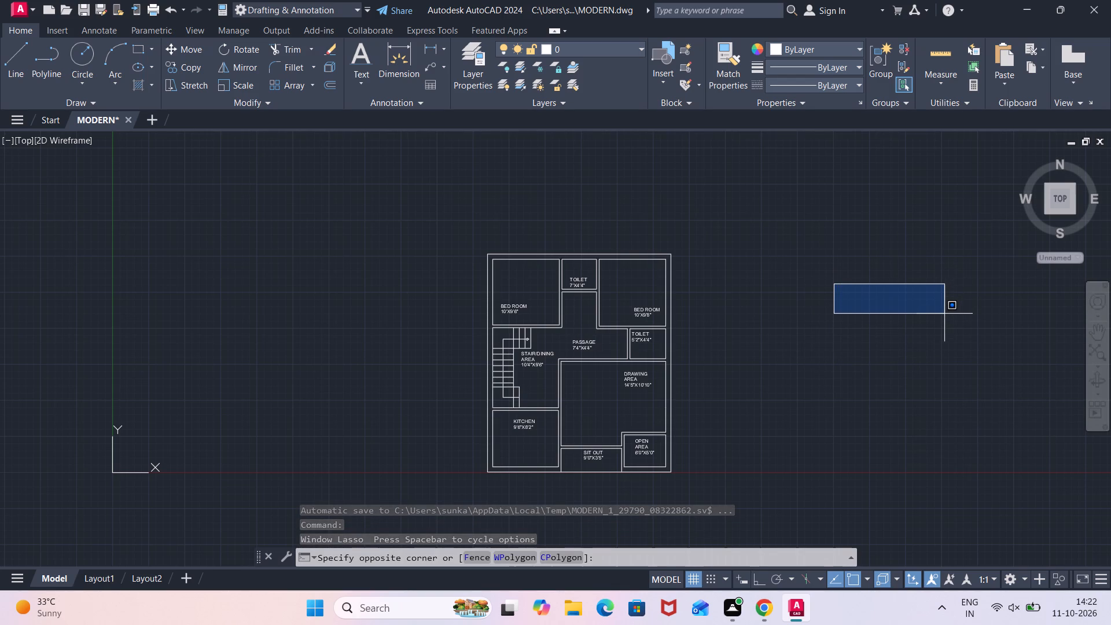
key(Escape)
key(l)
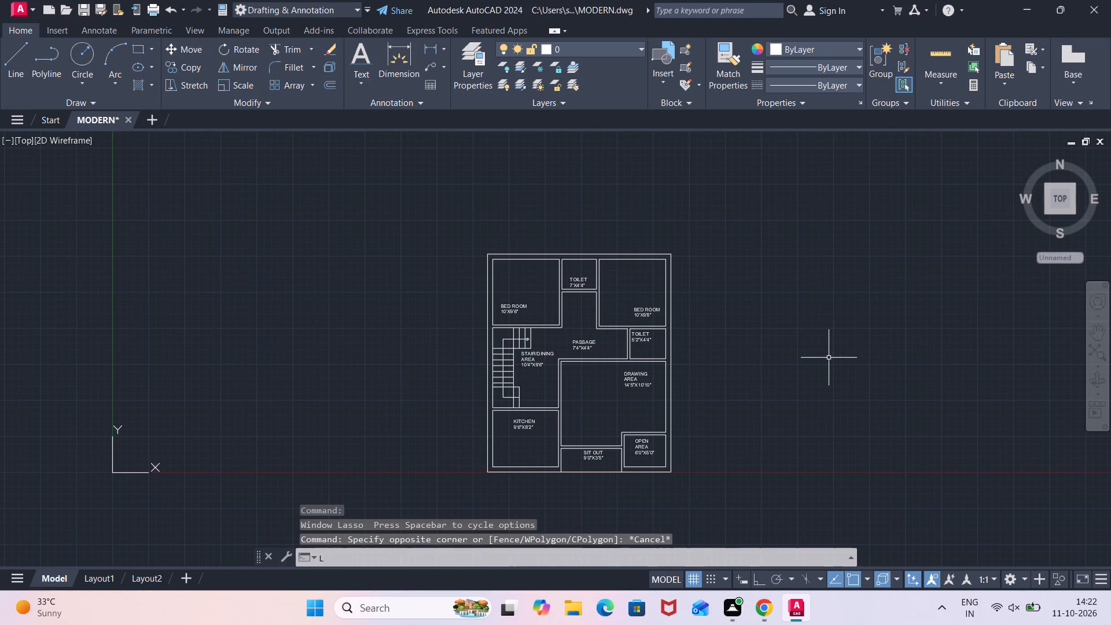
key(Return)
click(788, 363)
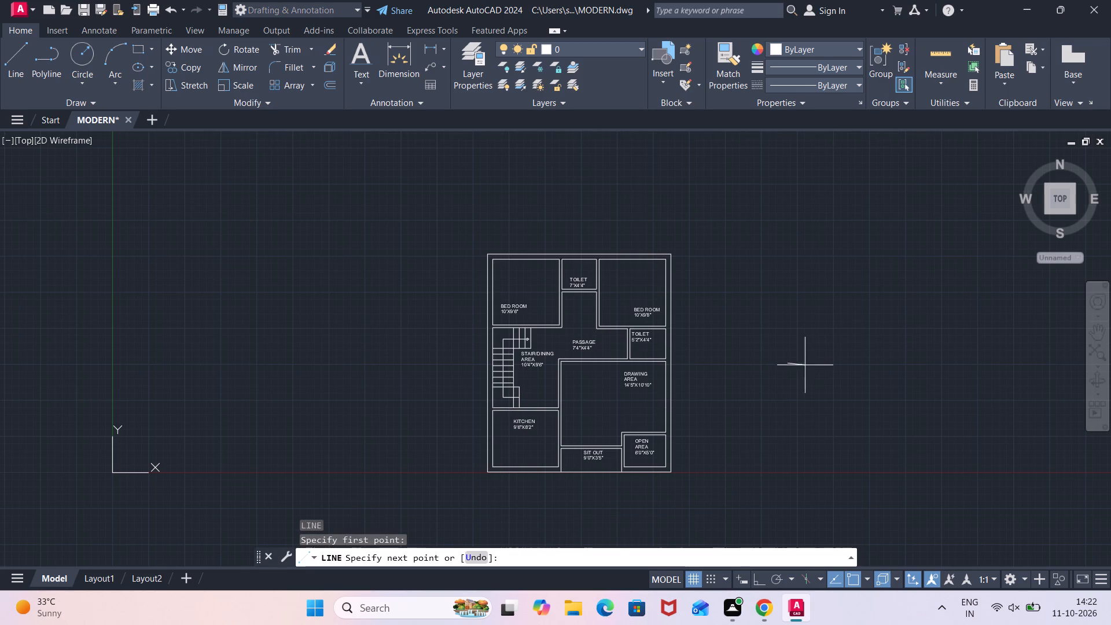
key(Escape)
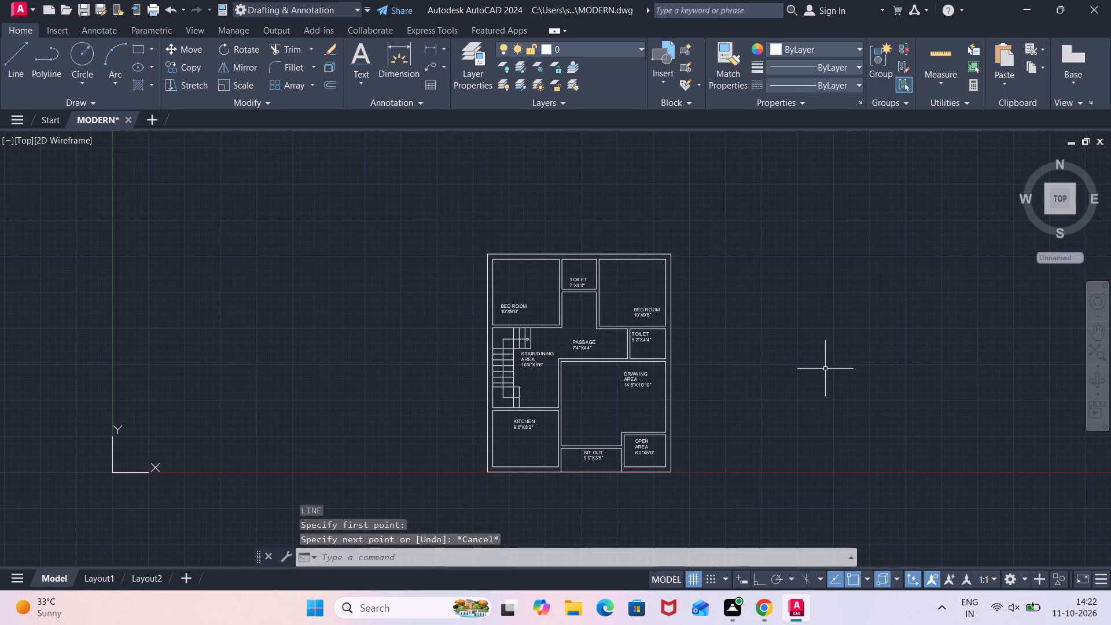
Set the current object colour to orange 242,103,34.
click(772, 46)
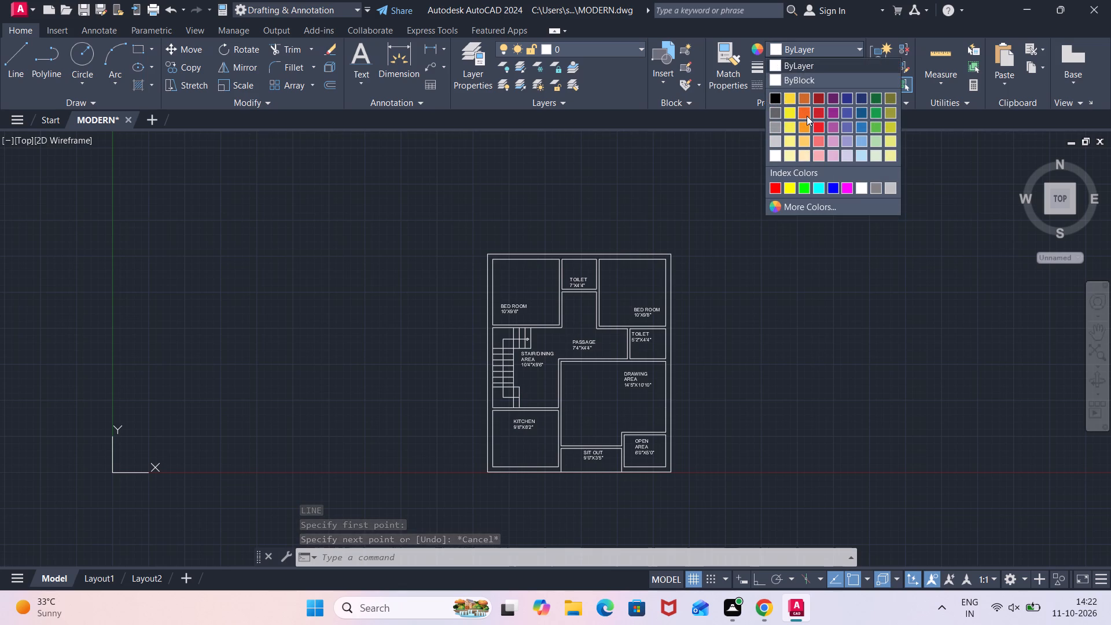
click(807, 116)
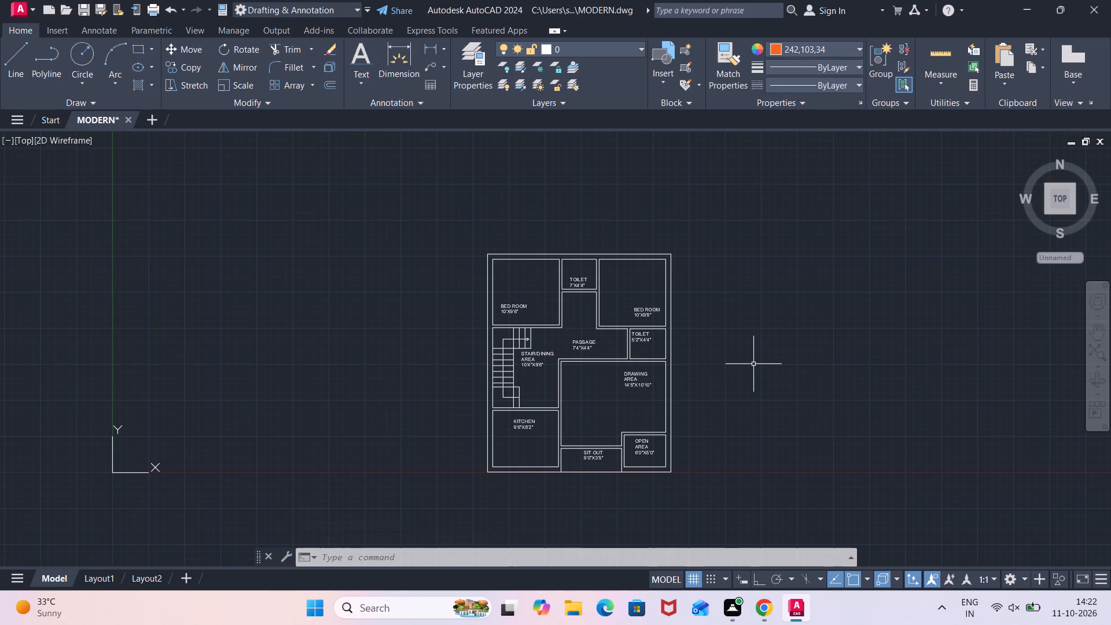
Draw a closed rectangle 3'11" wide and 9" high from orthogonal lines in the empty space beside the floor plan.
key(l)
key(Return)
click(753, 364)
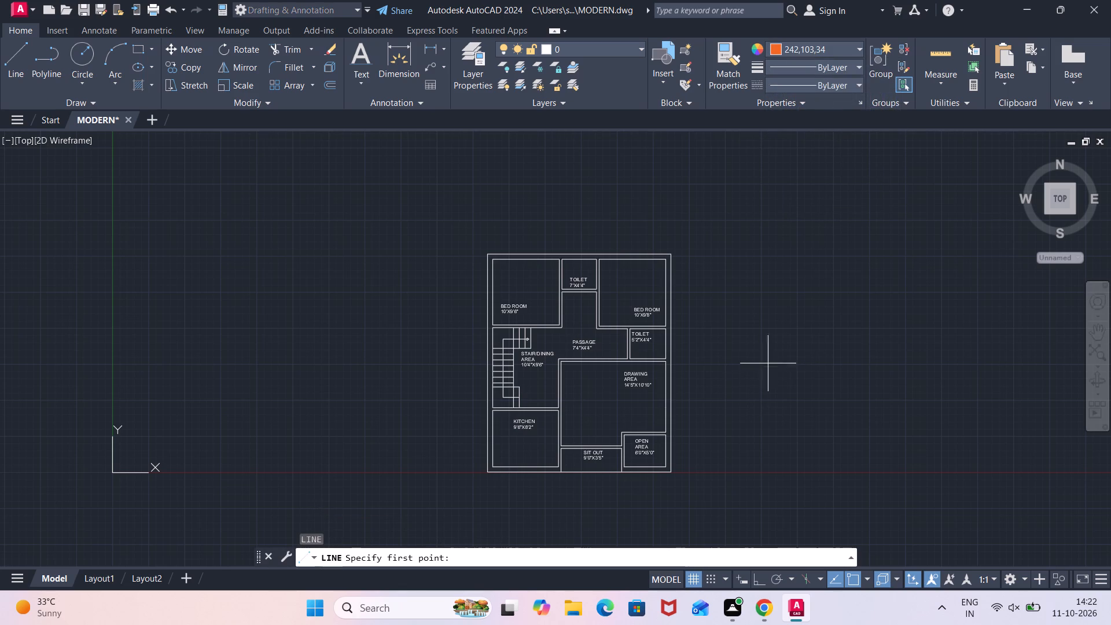
click(804, 366)
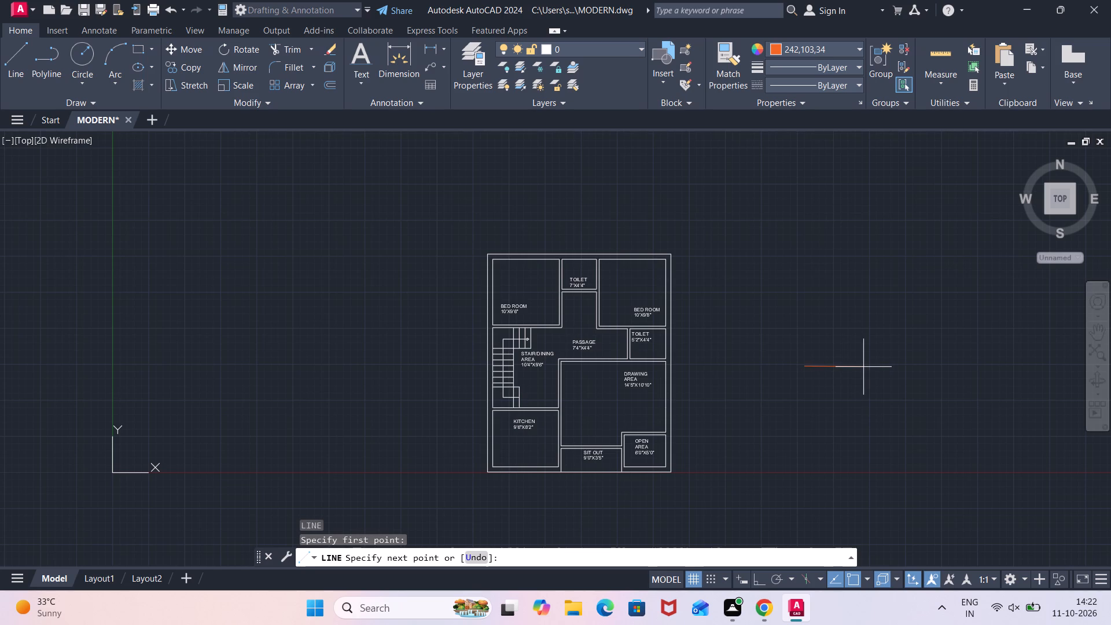
key(F8)
key(3)
text('11)
key(shift+quotedbl)
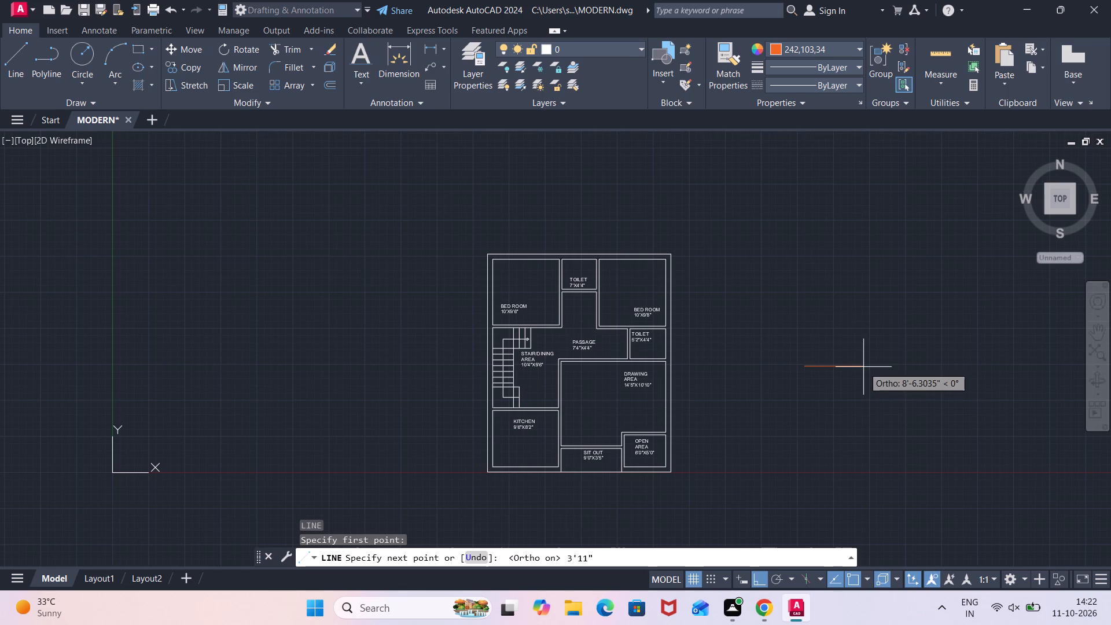
key(Return)
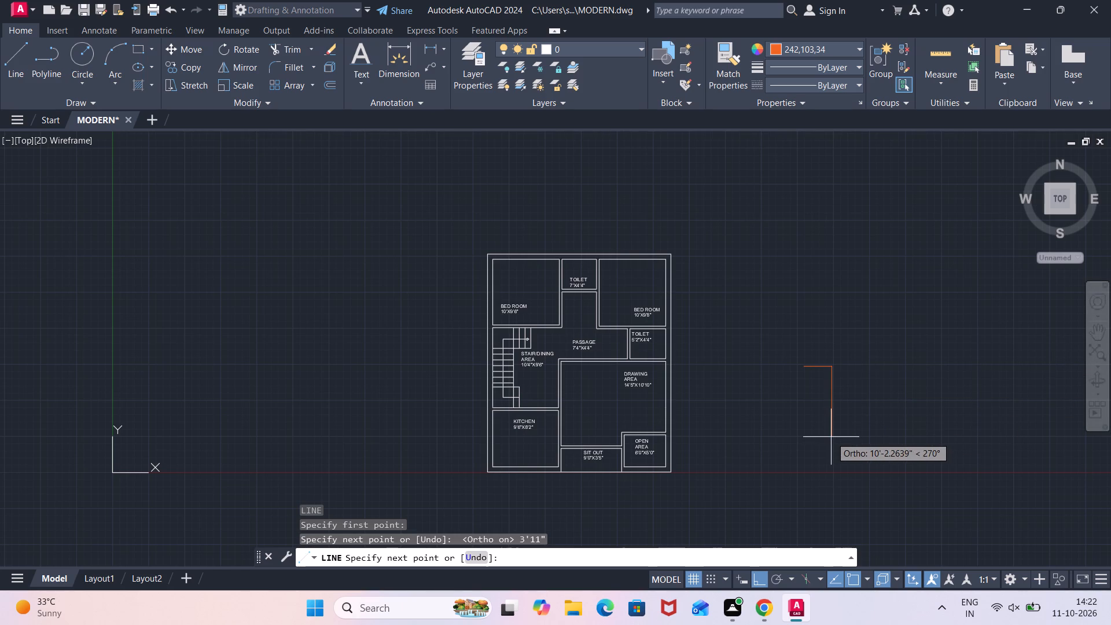
key(9)
key(shift+quotedbl)
key(Return)
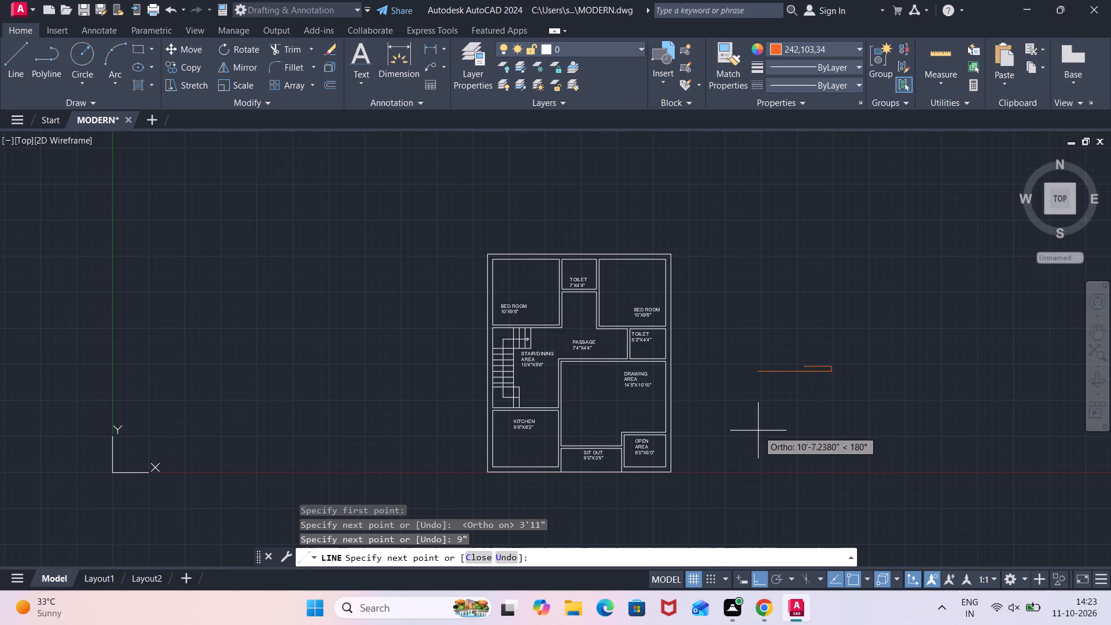
key(3)
key(apostrophe)
text(11)
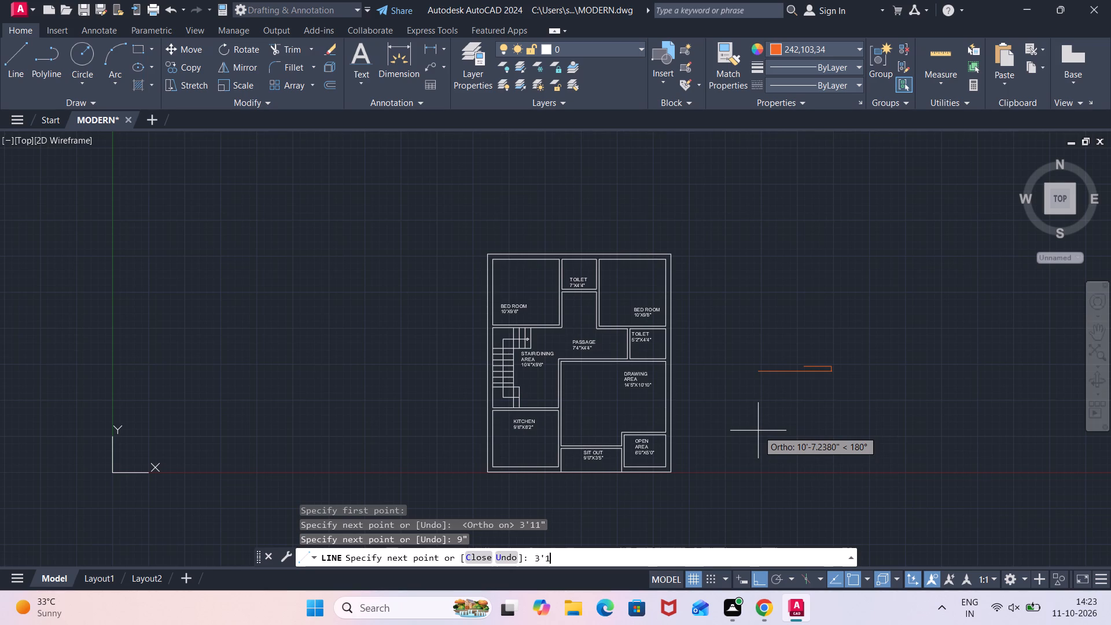
key(shift+quotedbl)
key(Return)
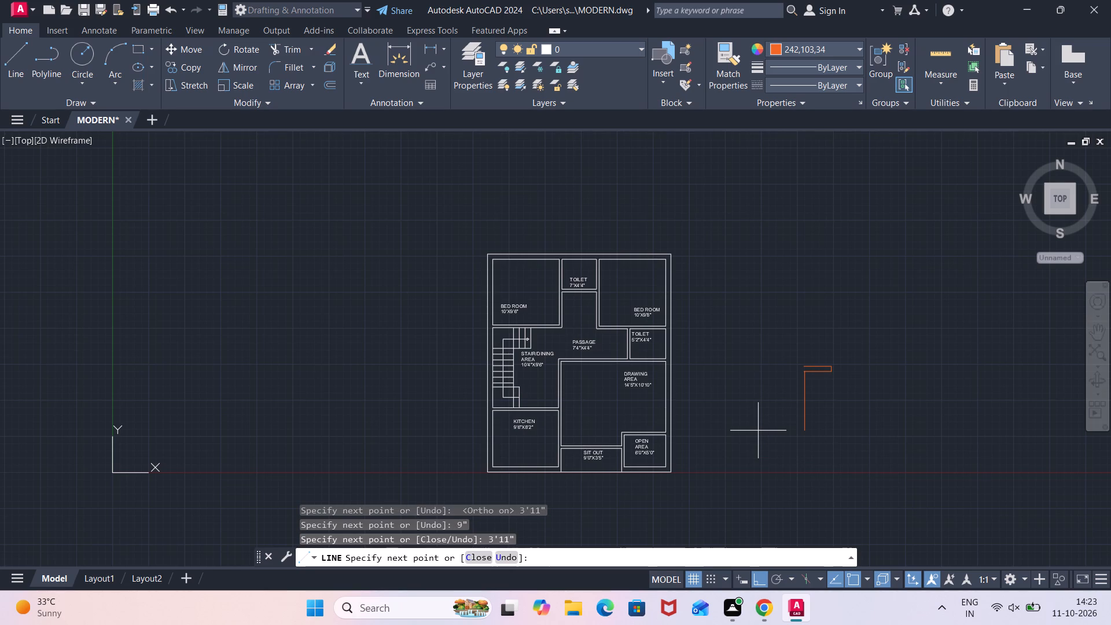
click(803, 364)
Draw a horizontal centre line through the orange rectangle between the midpoints of its two short sides.
scroll(810, 361, up, 2)
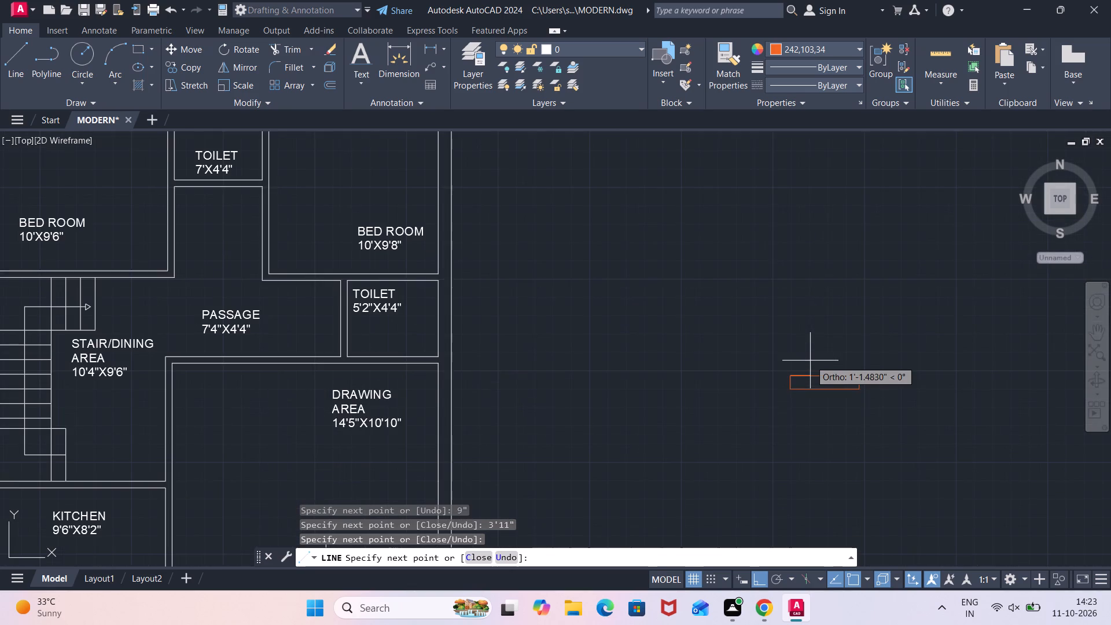
scroll(810, 370, up, 2)
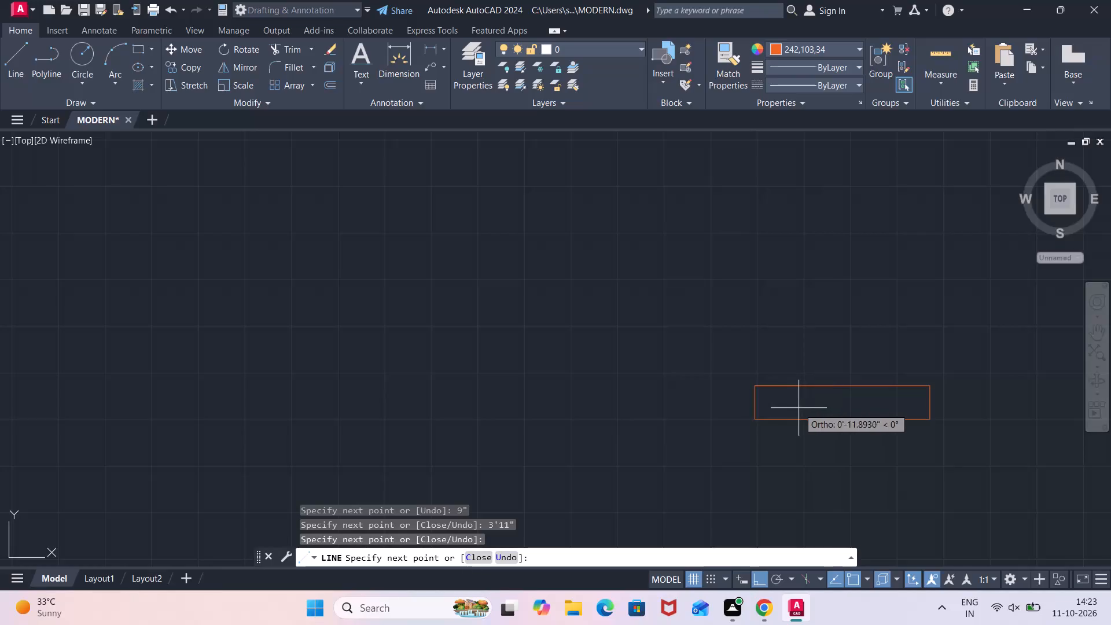
scroll(778, 413, up, 1)
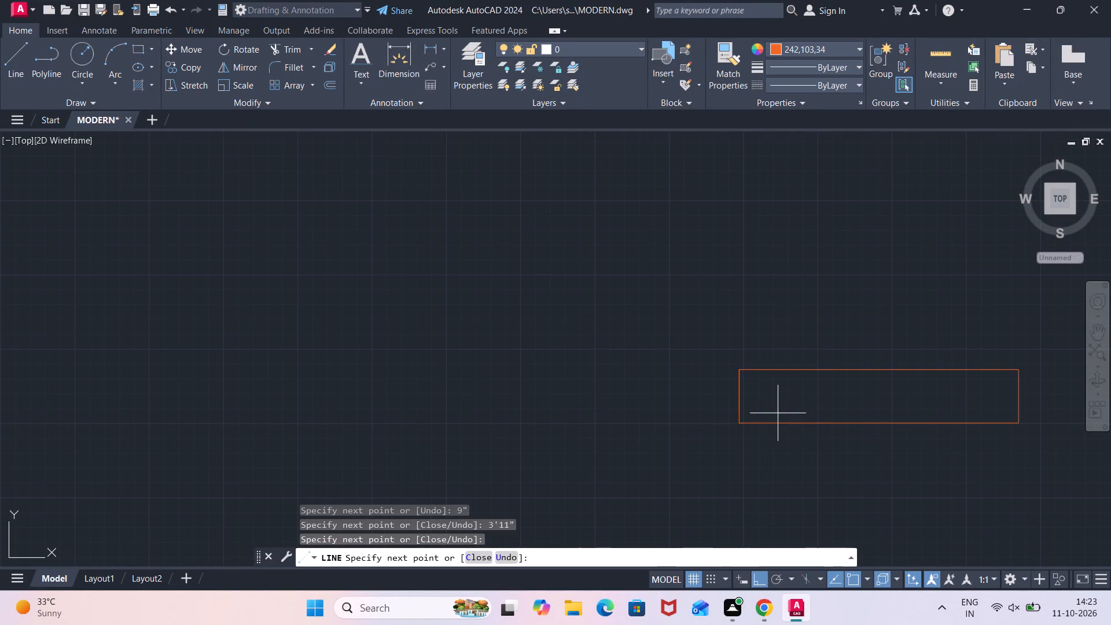
click(742, 393)
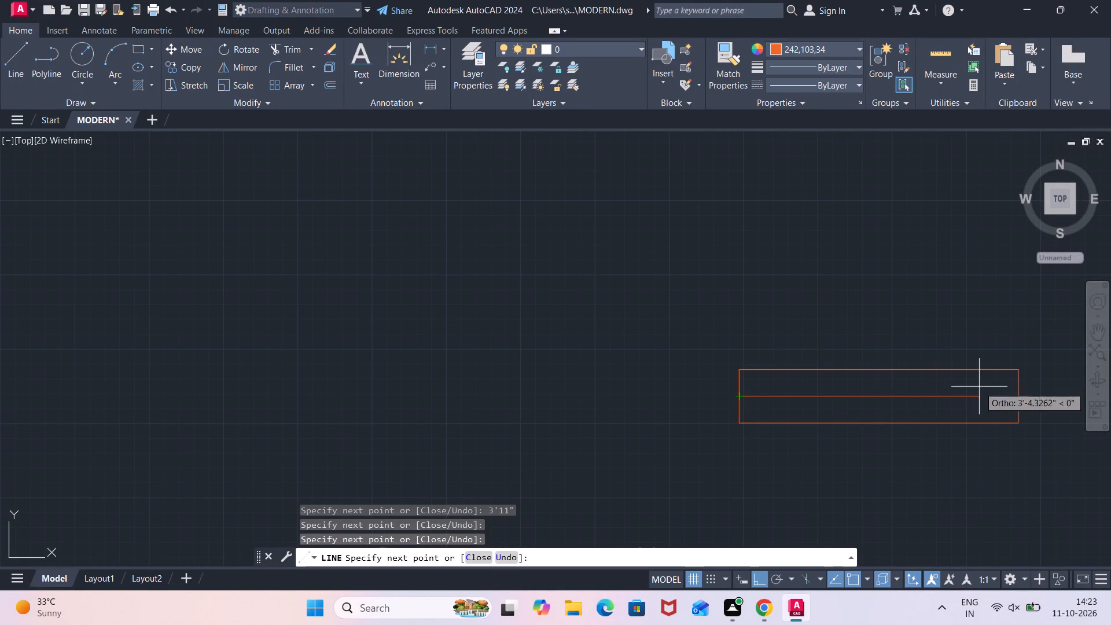
click(1018, 394)
key(Escape)
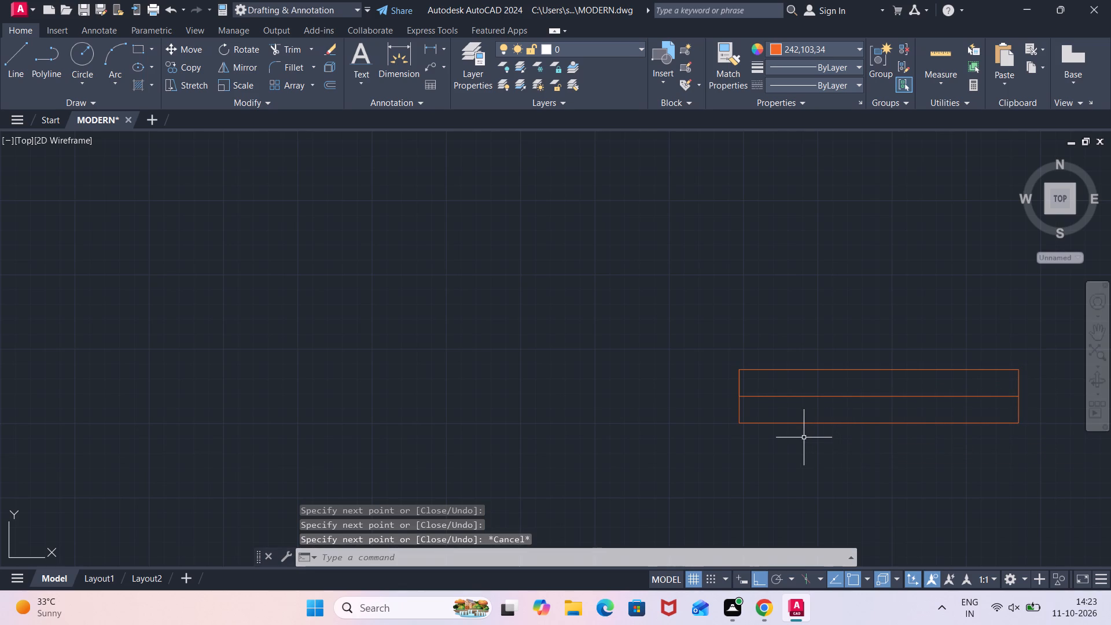
Offset the orange rectangle's horizontal centre line by 1.5" to both sides, above and below.
key(o)
text(FF)
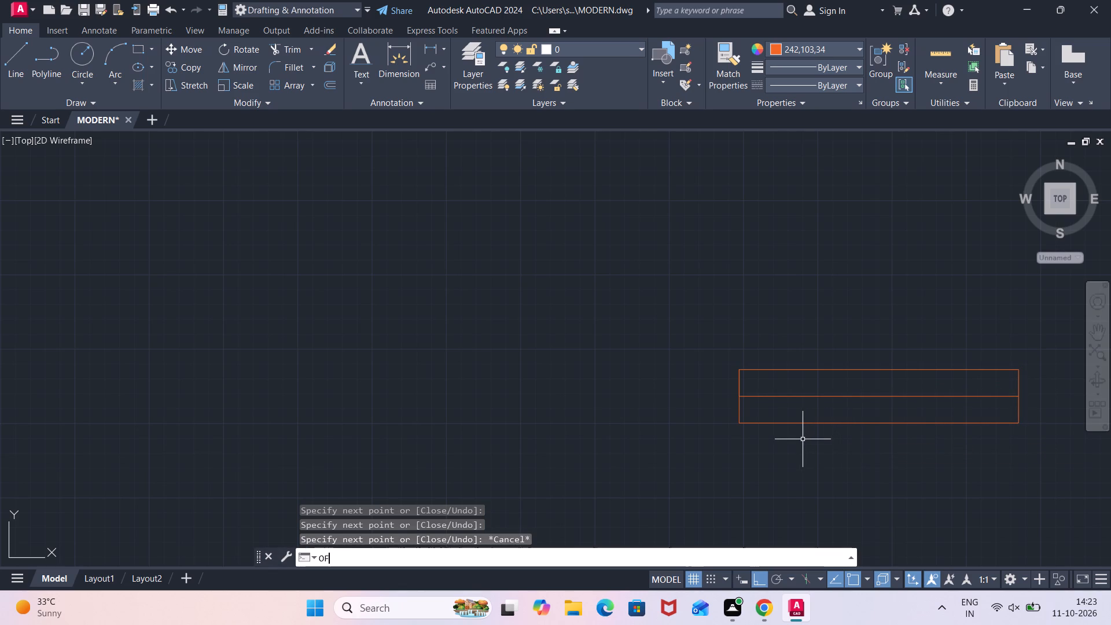
key(Return)
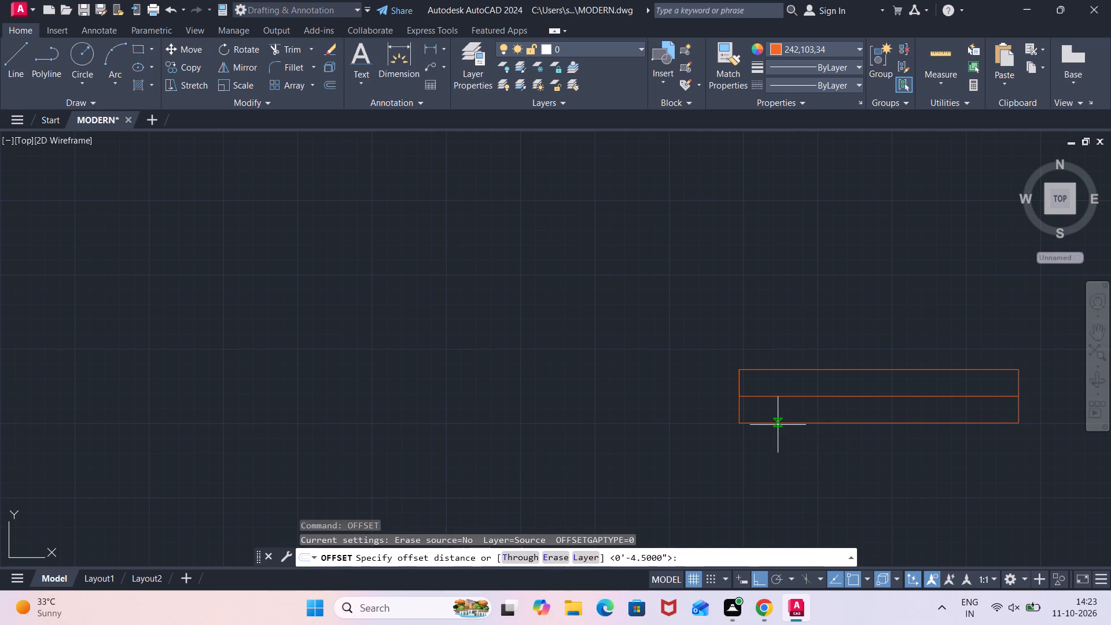
key(1)
key(period)
key(5)
key(shift+quotedbl)
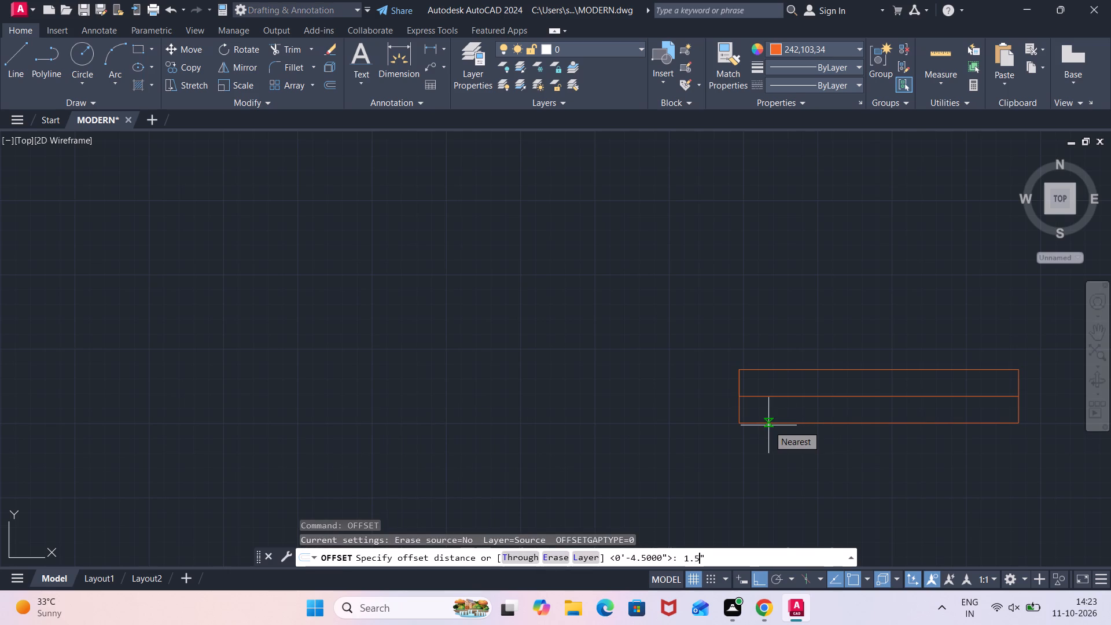
key(Return)
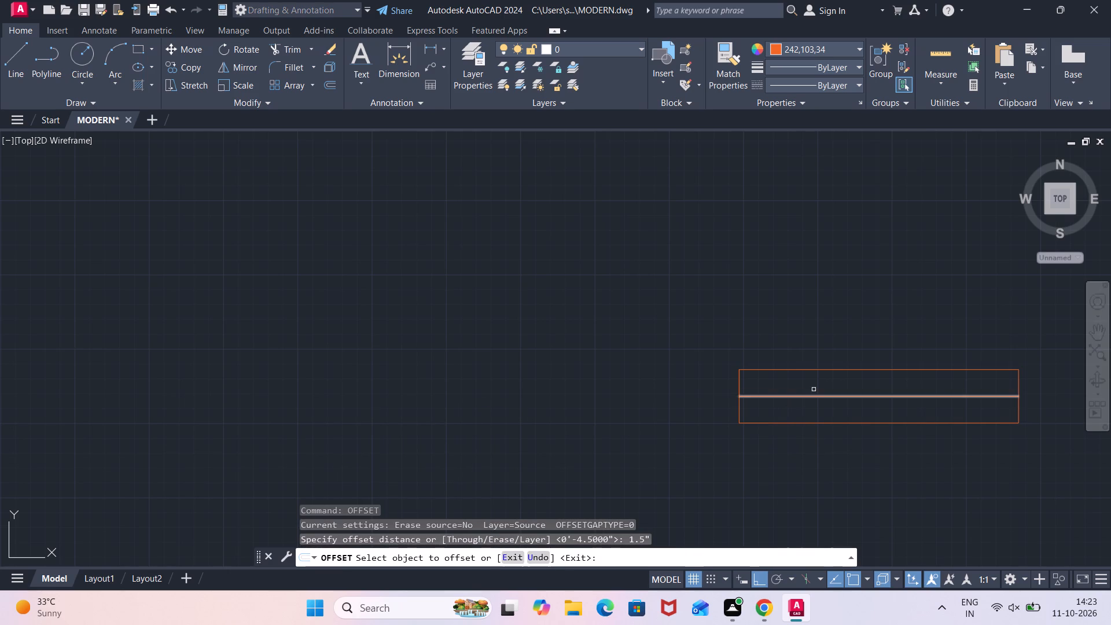
click(845, 397)
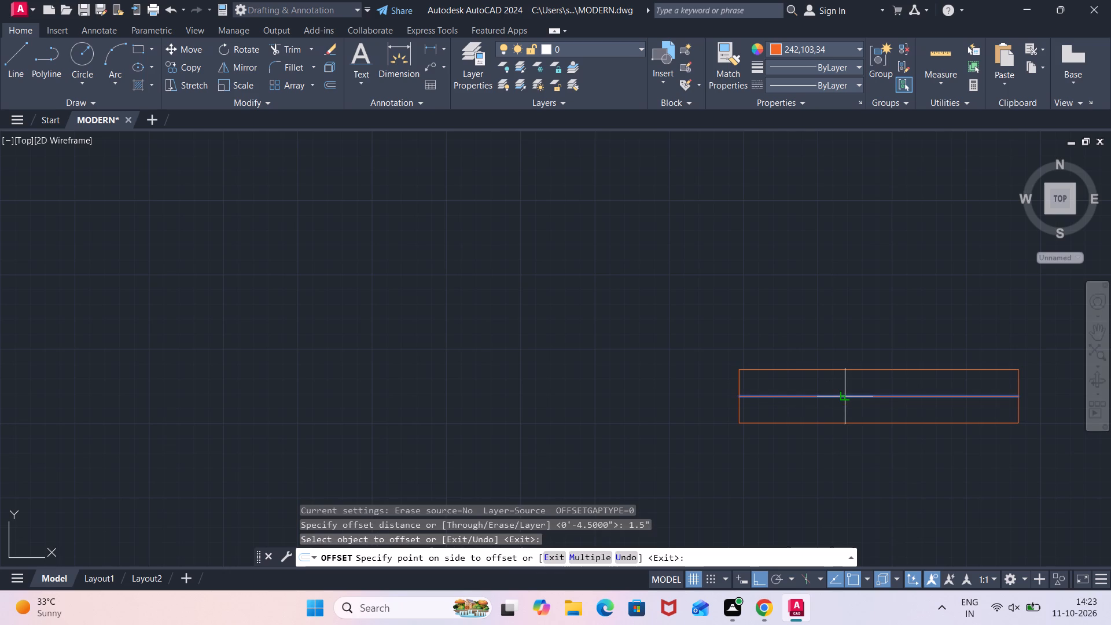
click(834, 399)
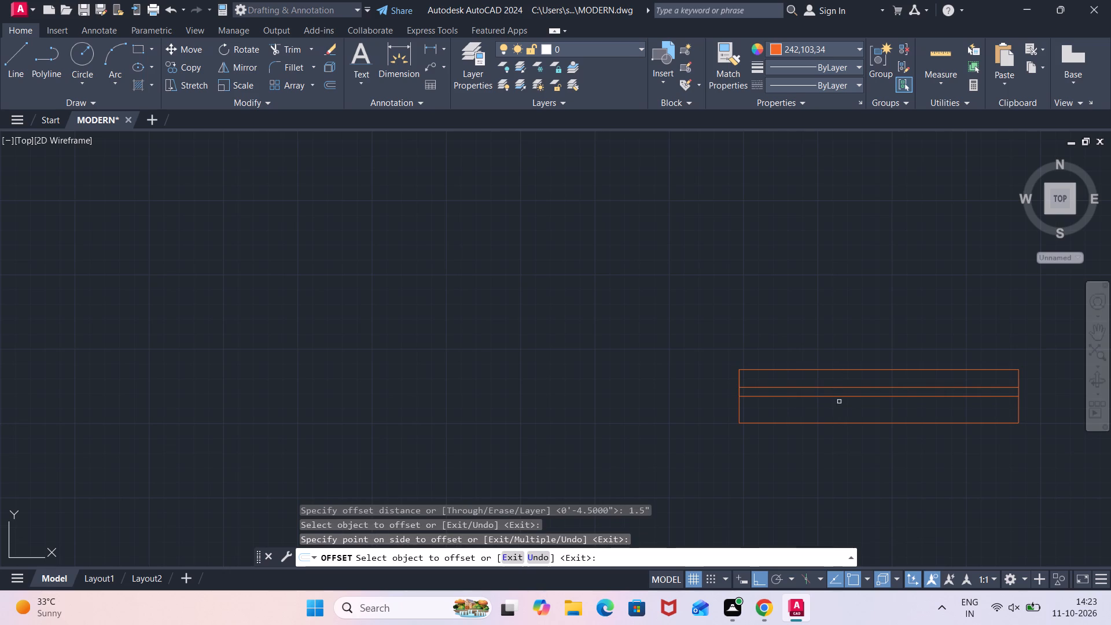
click(839, 396)
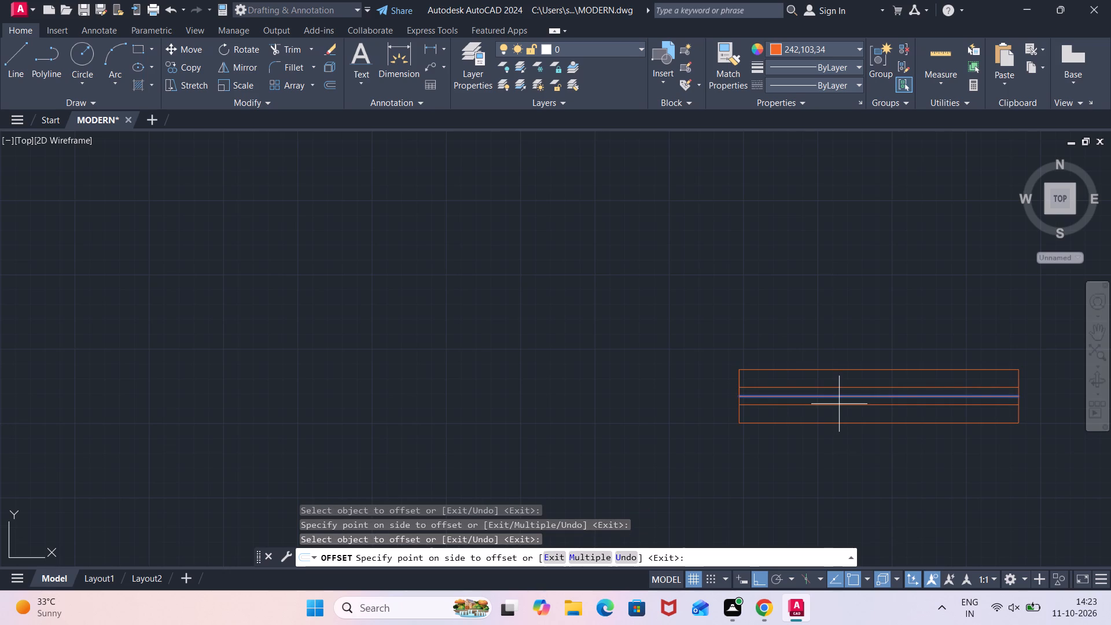
click(839, 405)
click(840, 397)
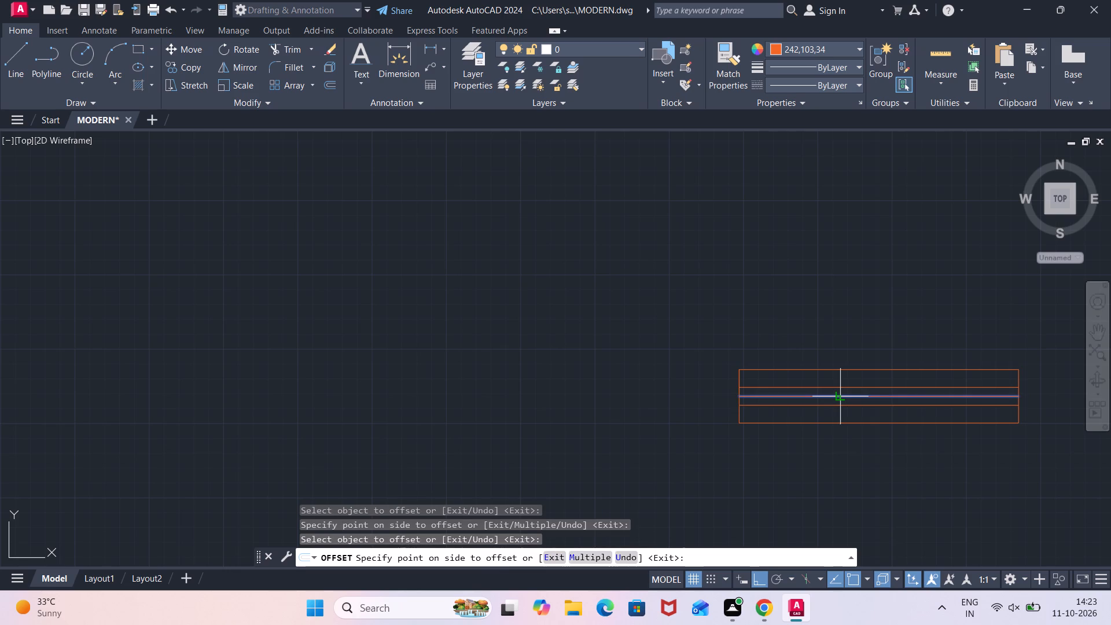
key(Escape)
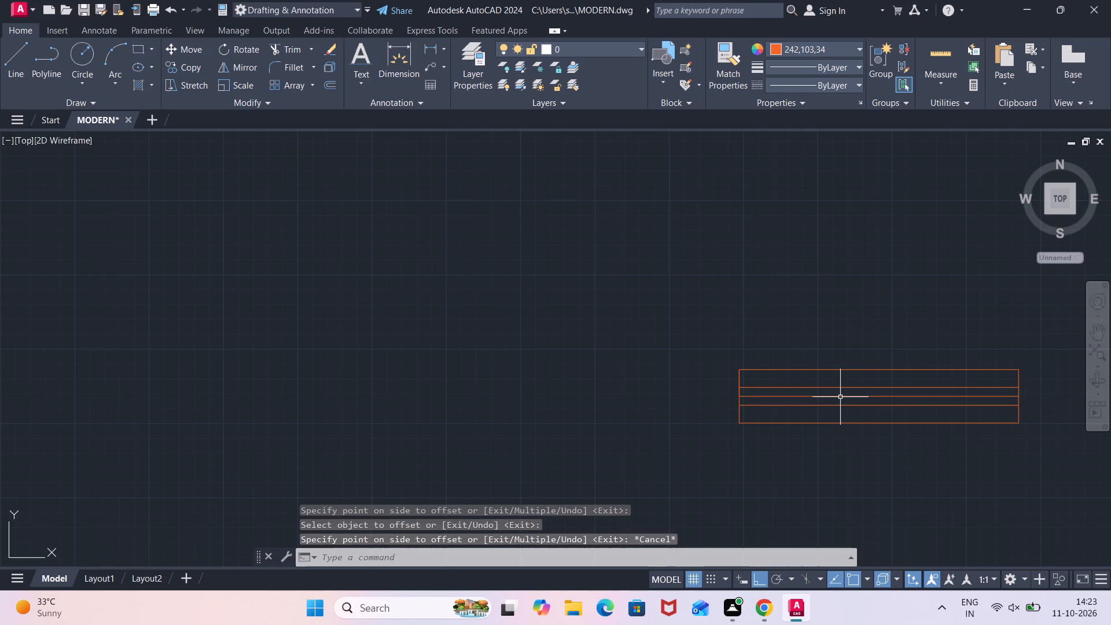
Delete the original centre line between the two offset lines of the horizontal orange rectangle.
click(838, 398)
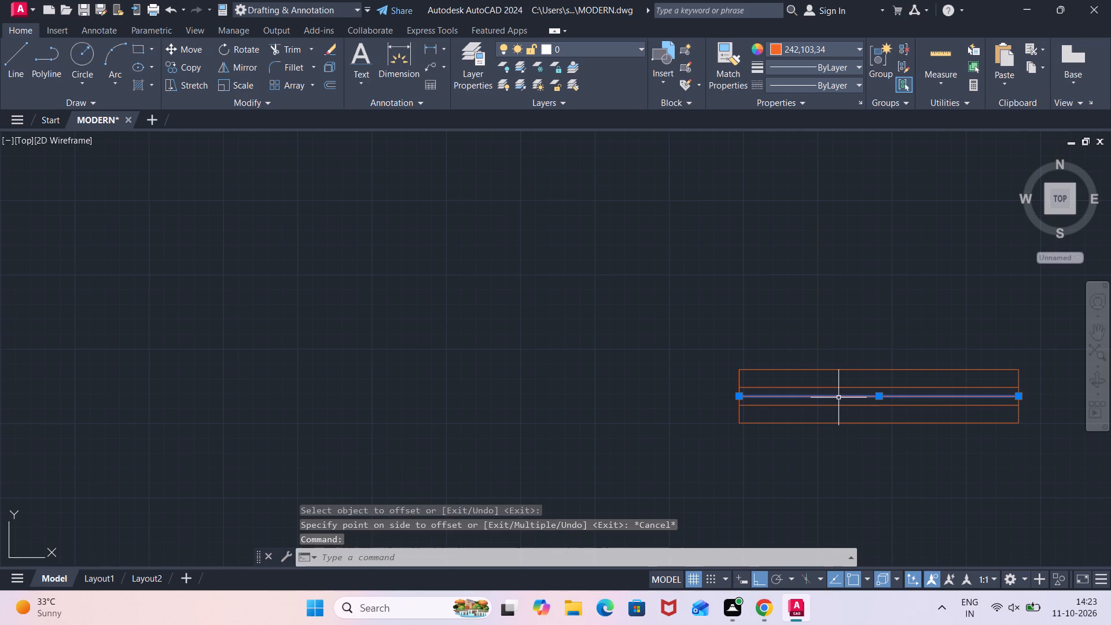
key(Delete)
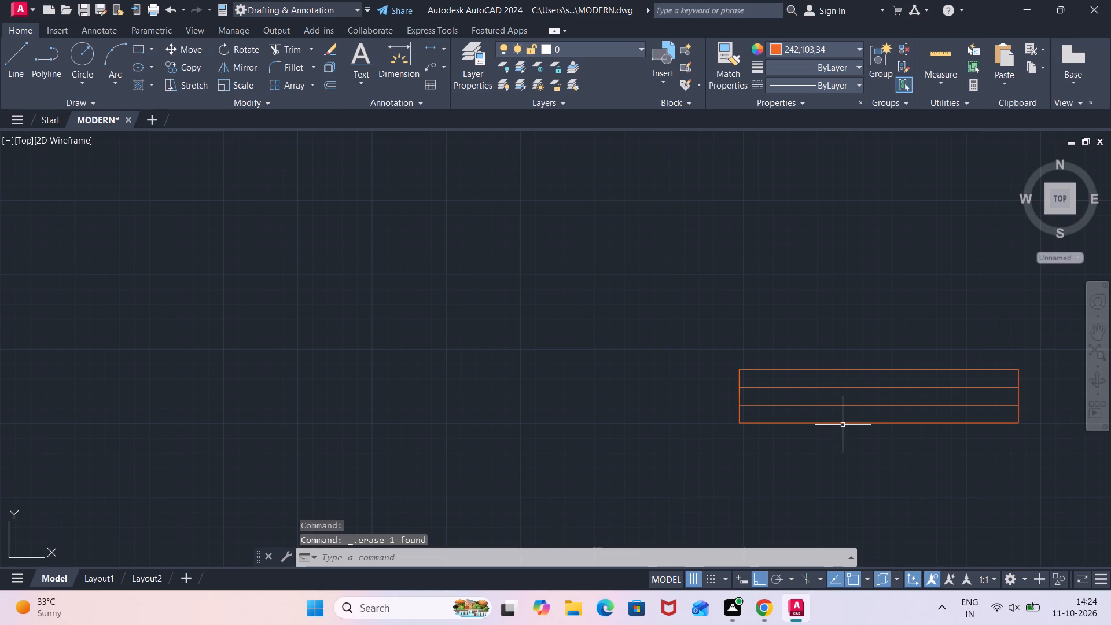
Draw a closed upright rectangle 9" wide and 3'11" high from orthogonal lines, to the right of the horizontal orange symbol.
scroll(843, 425, down, 1)
scroll(791, 400, down, 1)
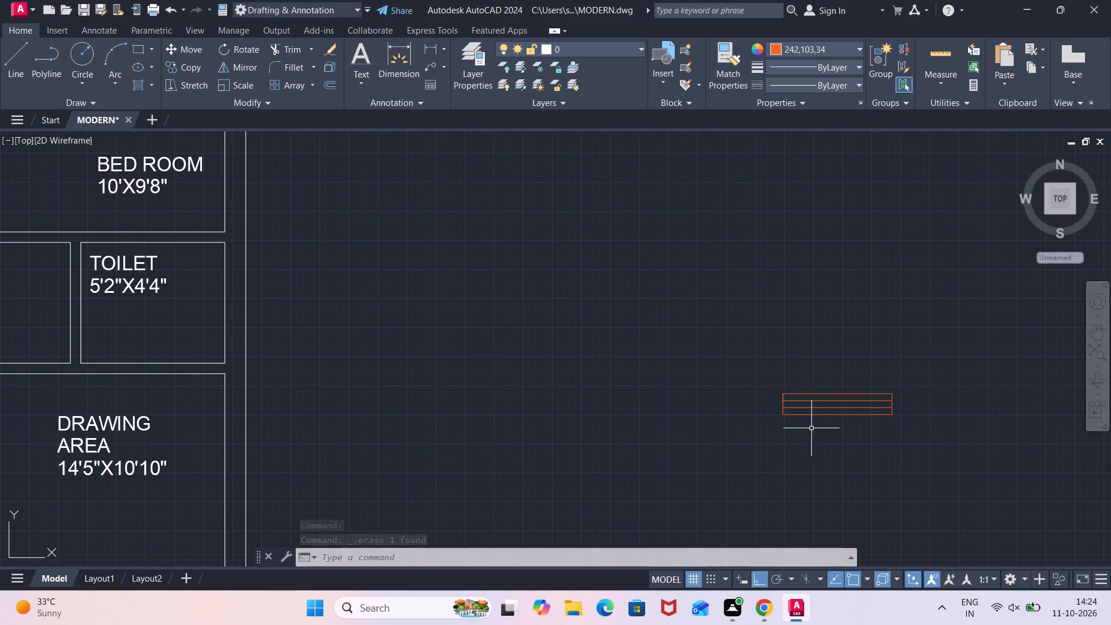
click(952, 330)
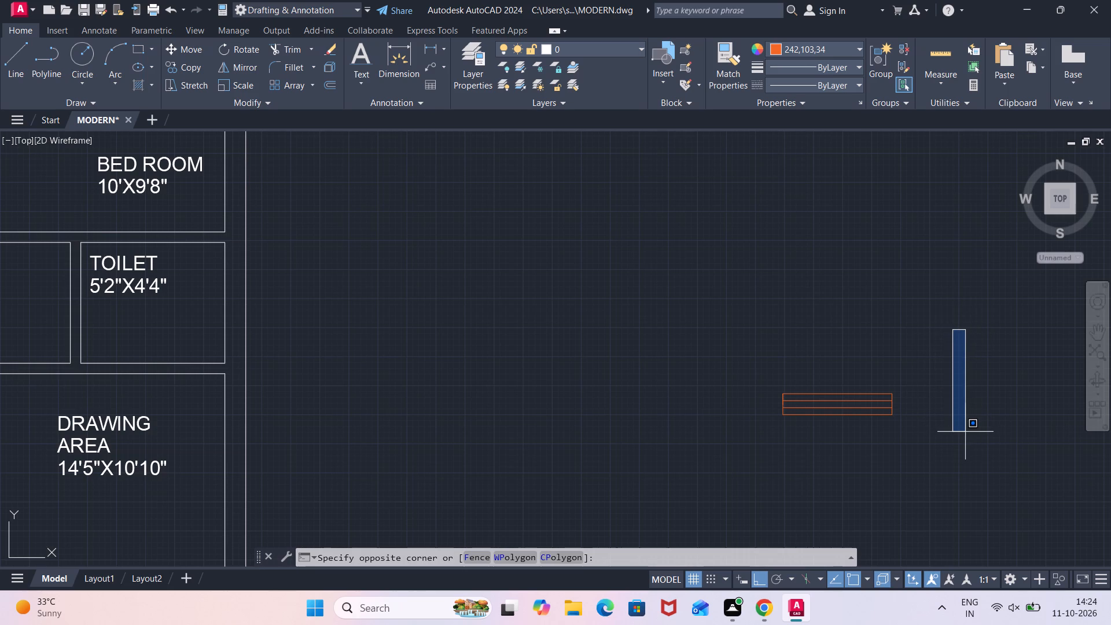
key(Escape)
key(l)
key(Return)
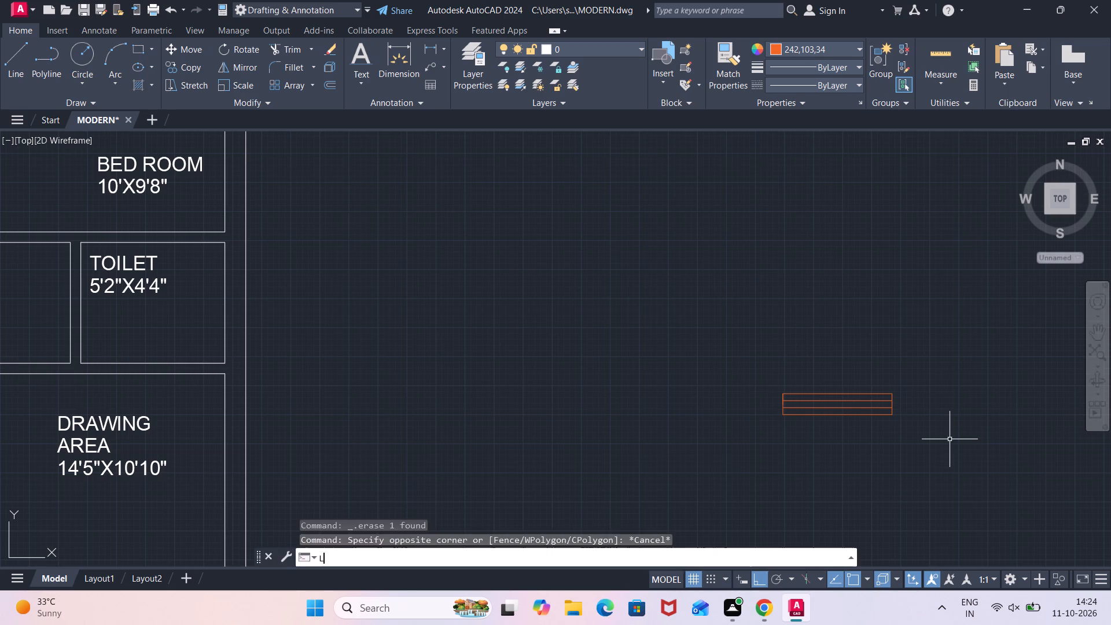
click(944, 325)
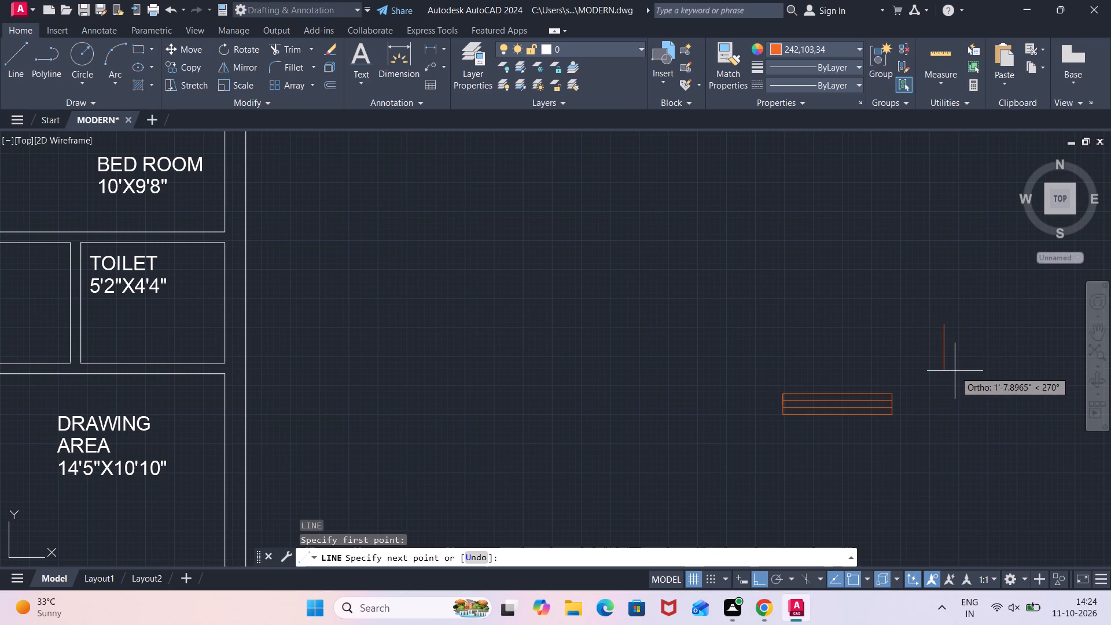
key(3)
text('11")
key(Return)
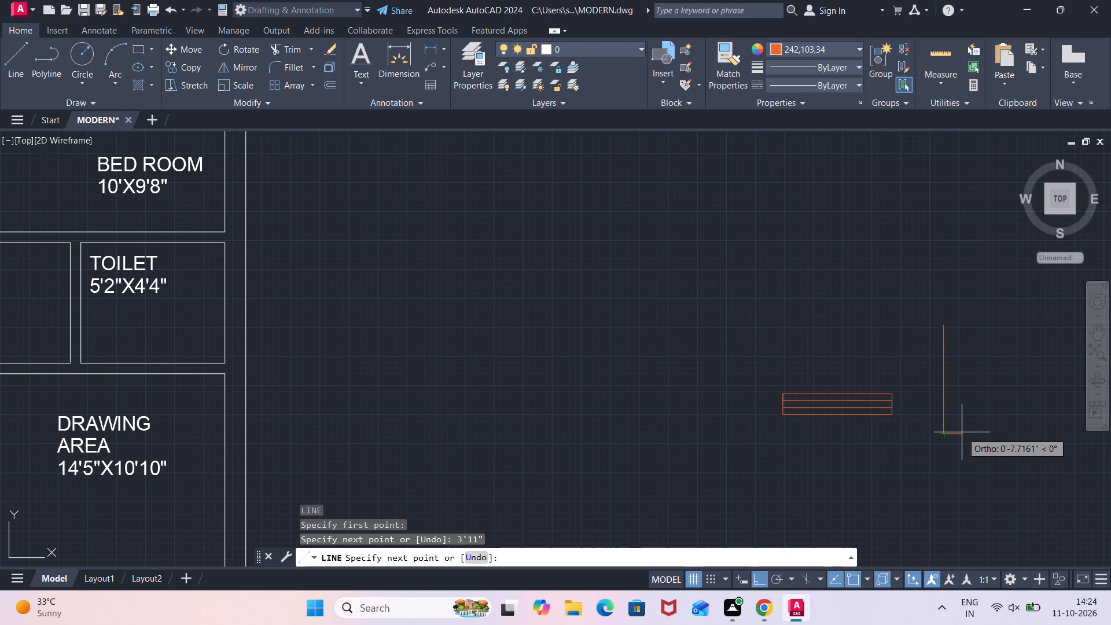
key(9)
key(shift+quotedbl)
key(Return)
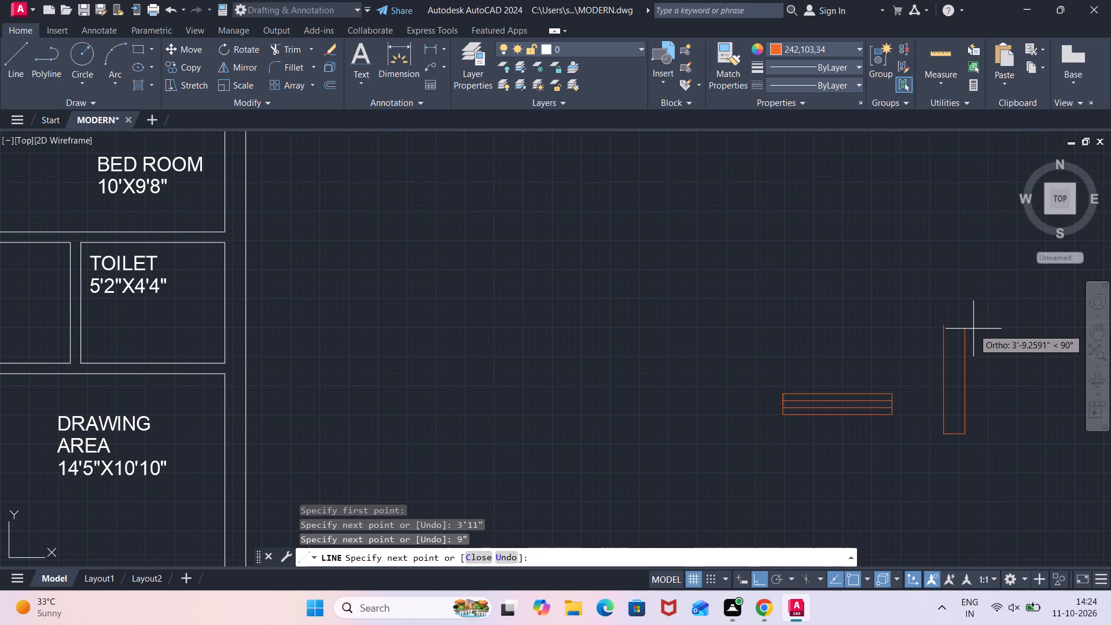
key(3)
key(apostrophe)
text(11)
key(shift+quotedbl)
key(Return)
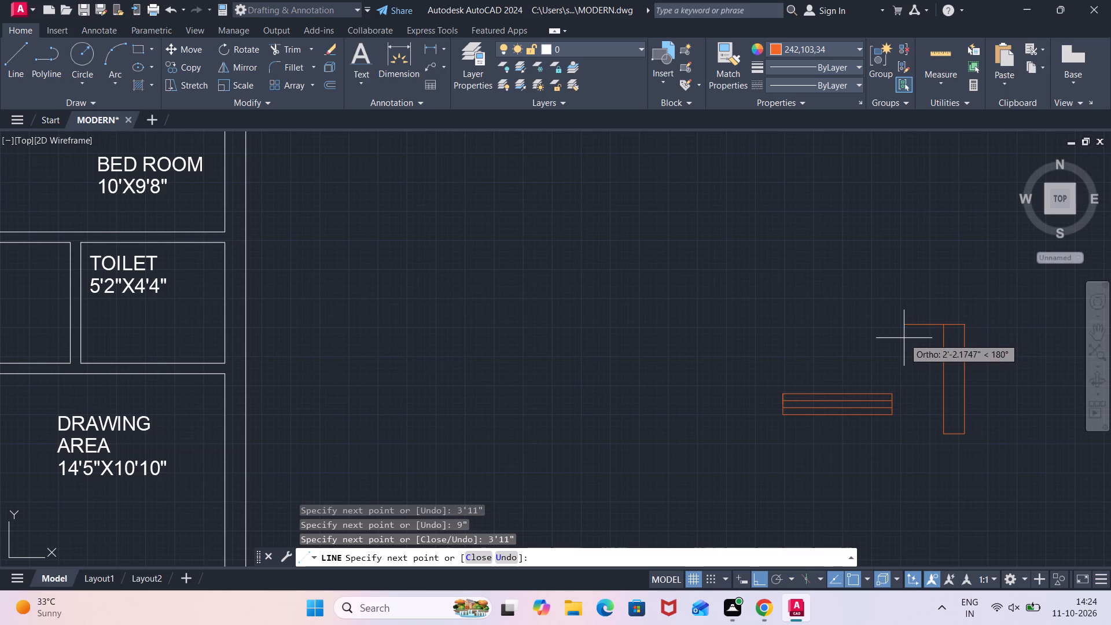
click(941, 329)
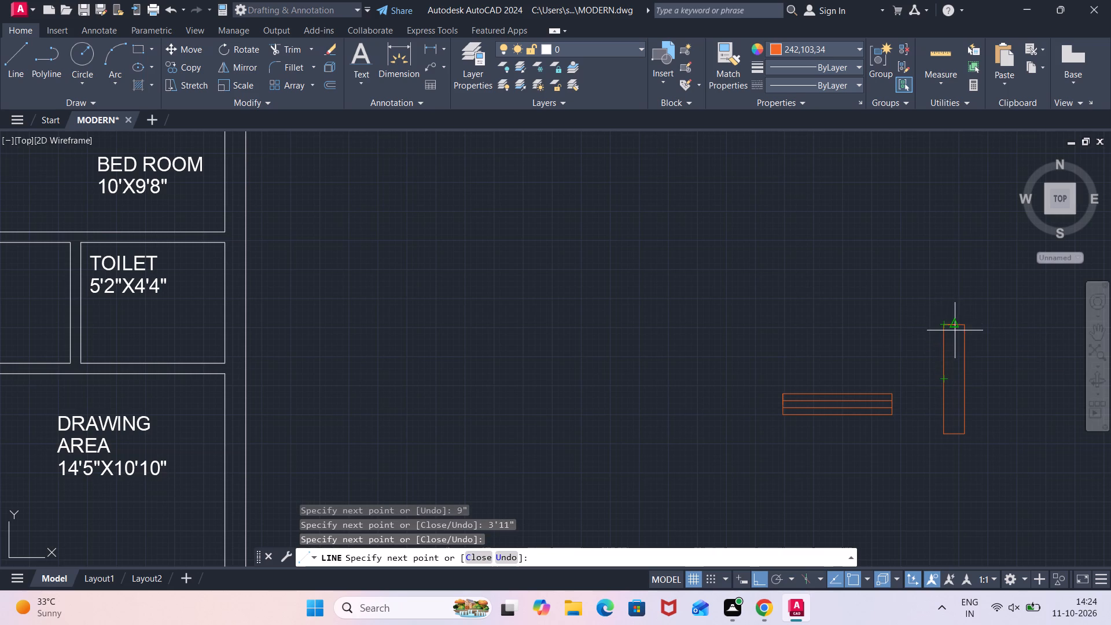
Draw a vertical centre line through the upright rectangle between the midpoints of its two short sides.
click(955, 328)
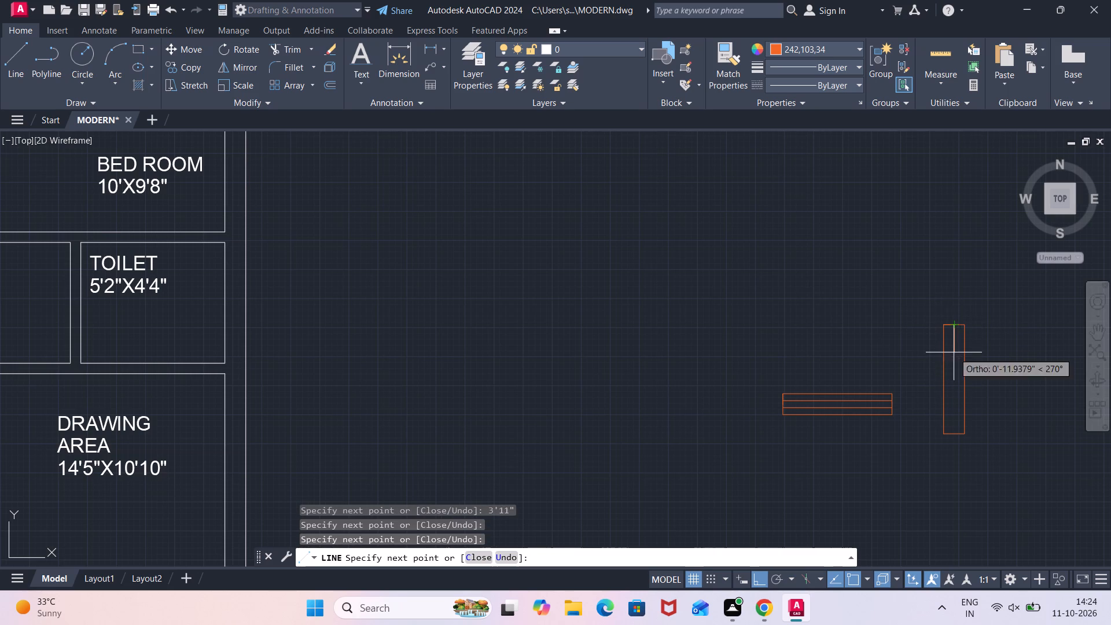
click(955, 438)
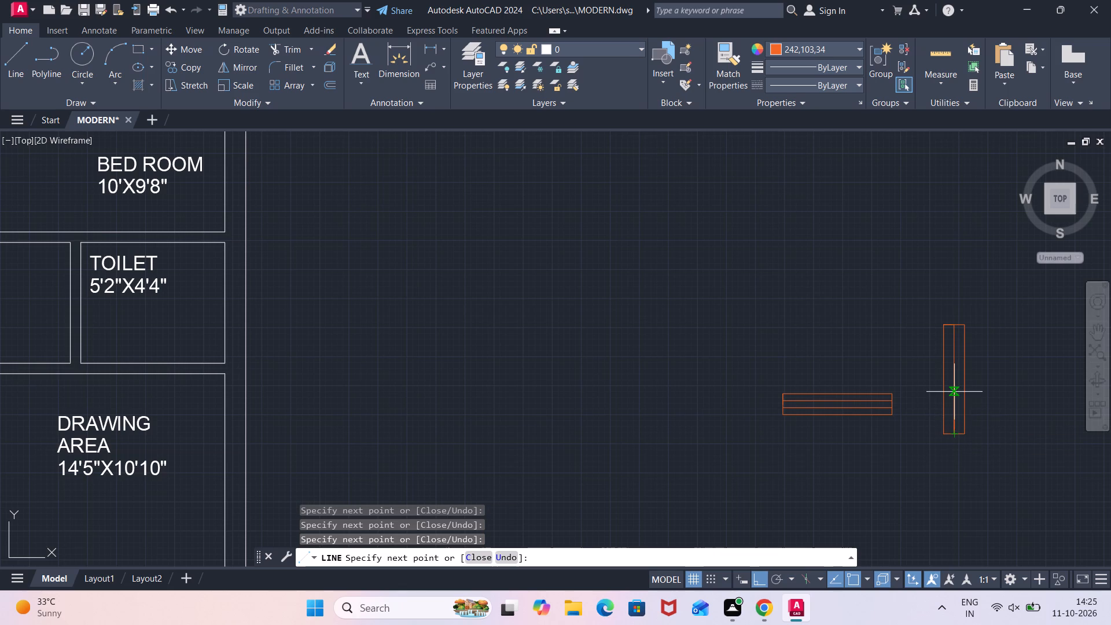
key(Escape)
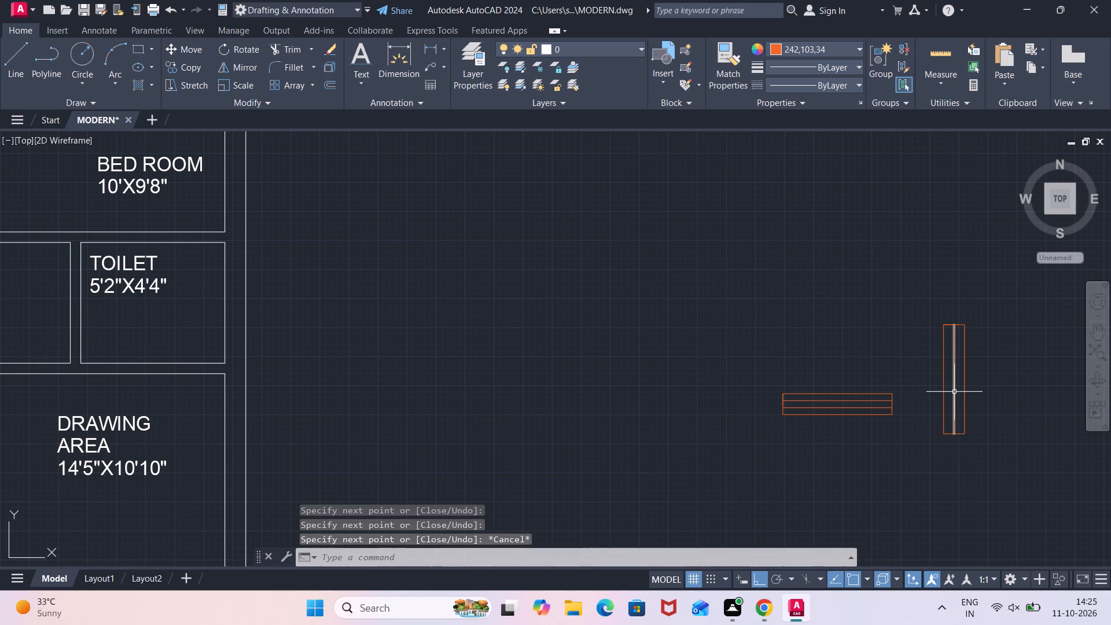
Offset the upright orange rectangle's vertical centre line by 1.5" to both sides.
text(OFF)
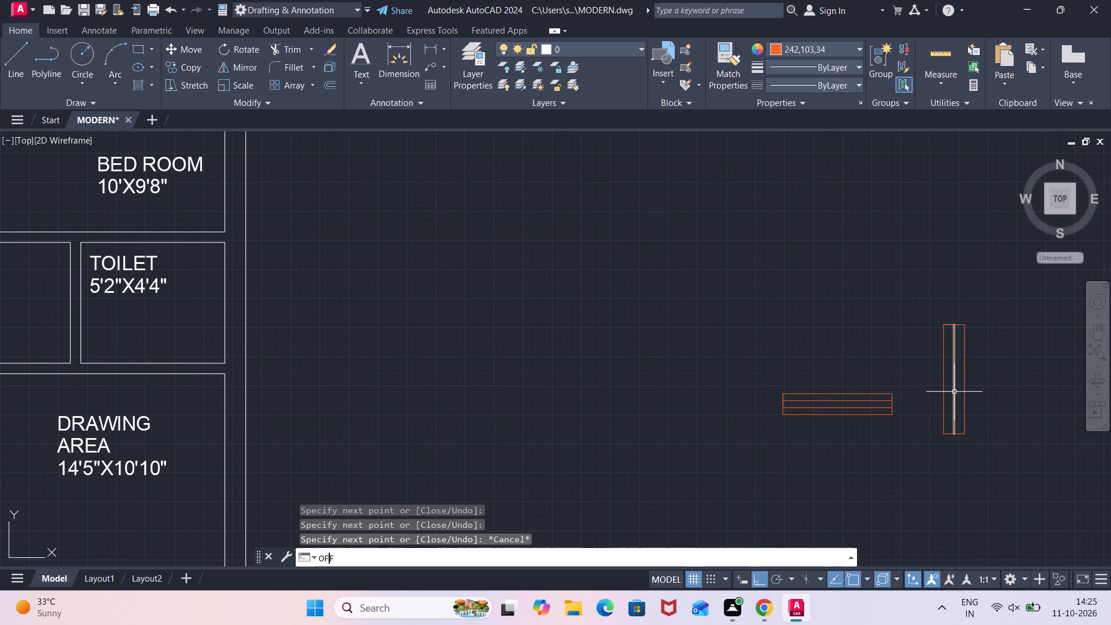
key(Return)
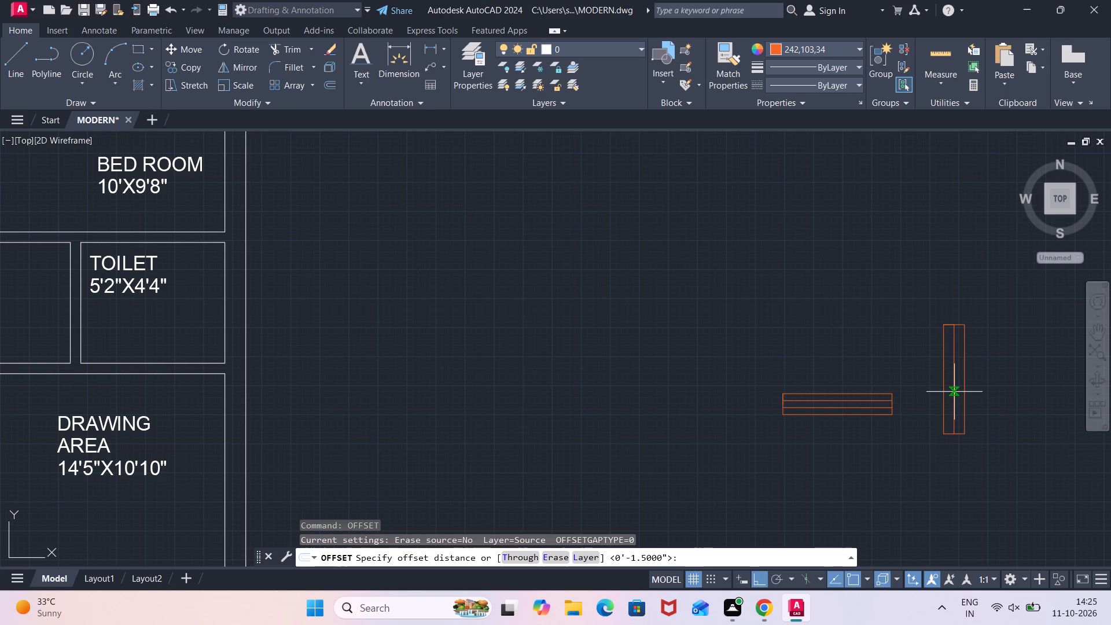
click(954, 392)
key(Return)
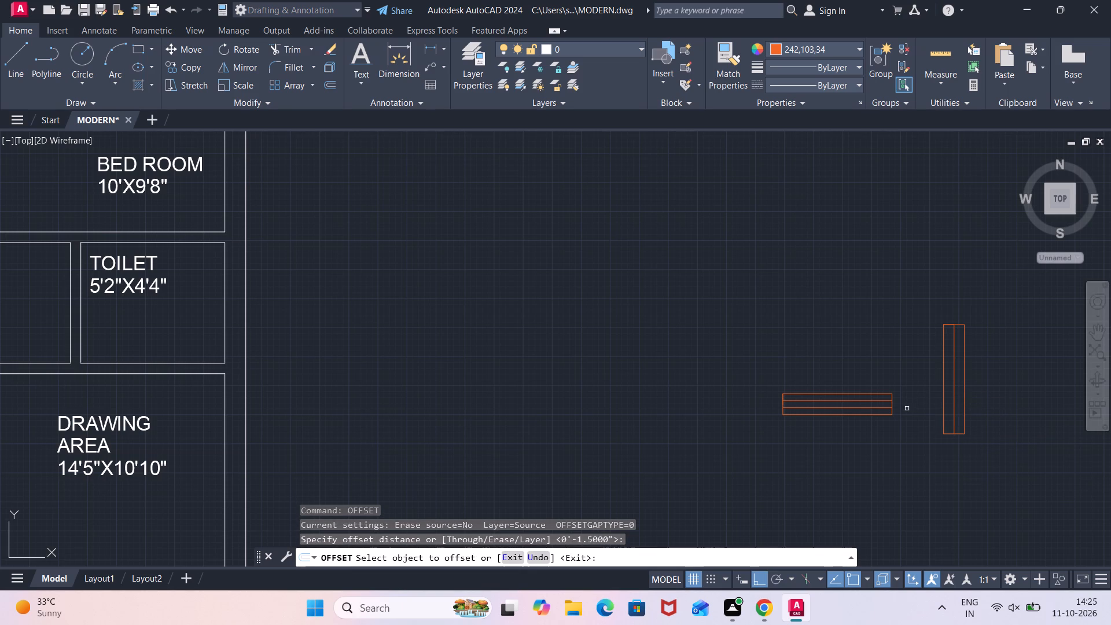
click(955, 386)
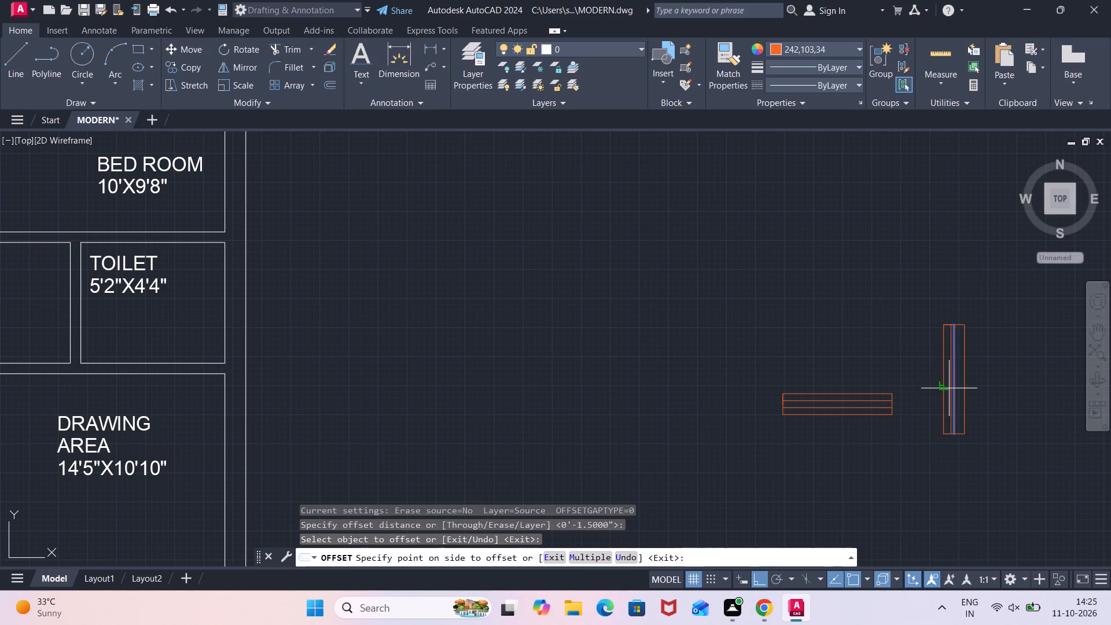
click(947, 390)
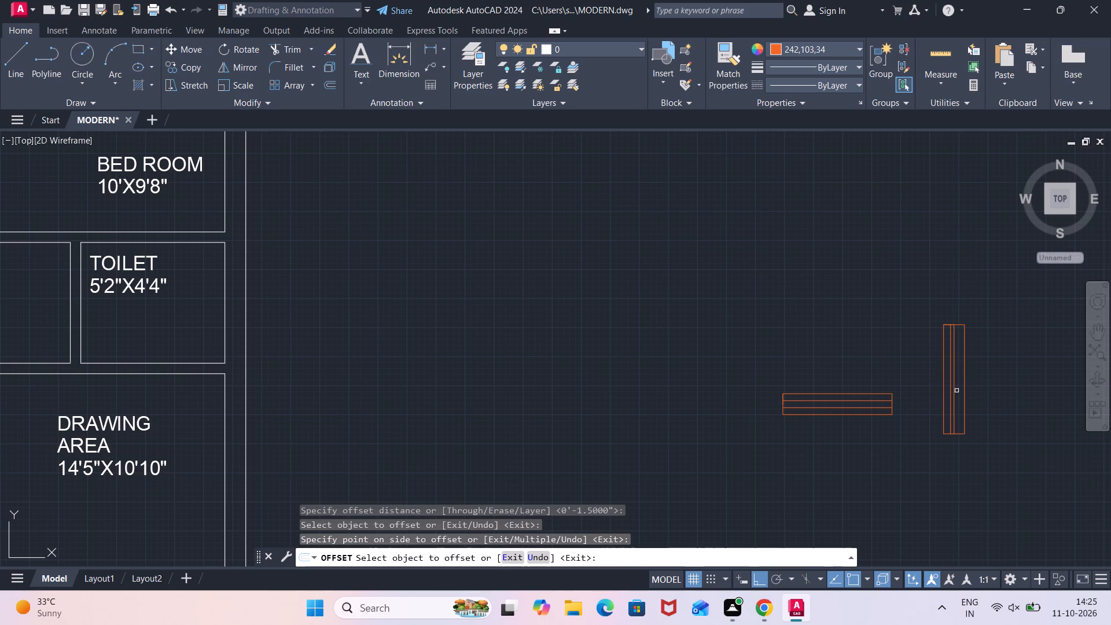
click(957, 391)
click(954, 391)
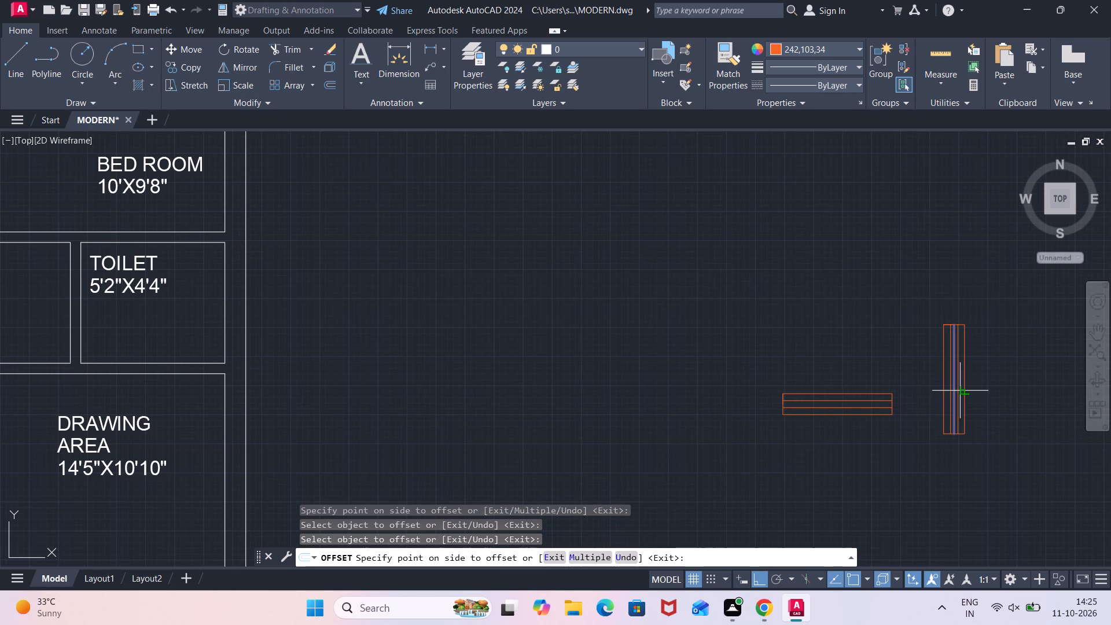
click(961, 391)
scroll(960, 396, up, 2)
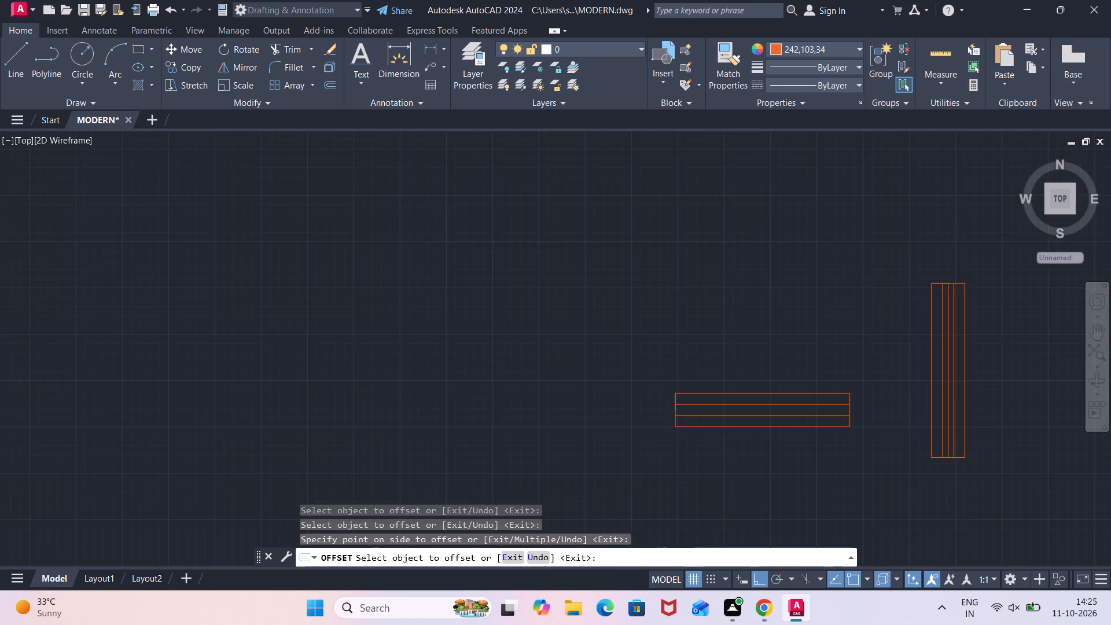
click(939, 406)
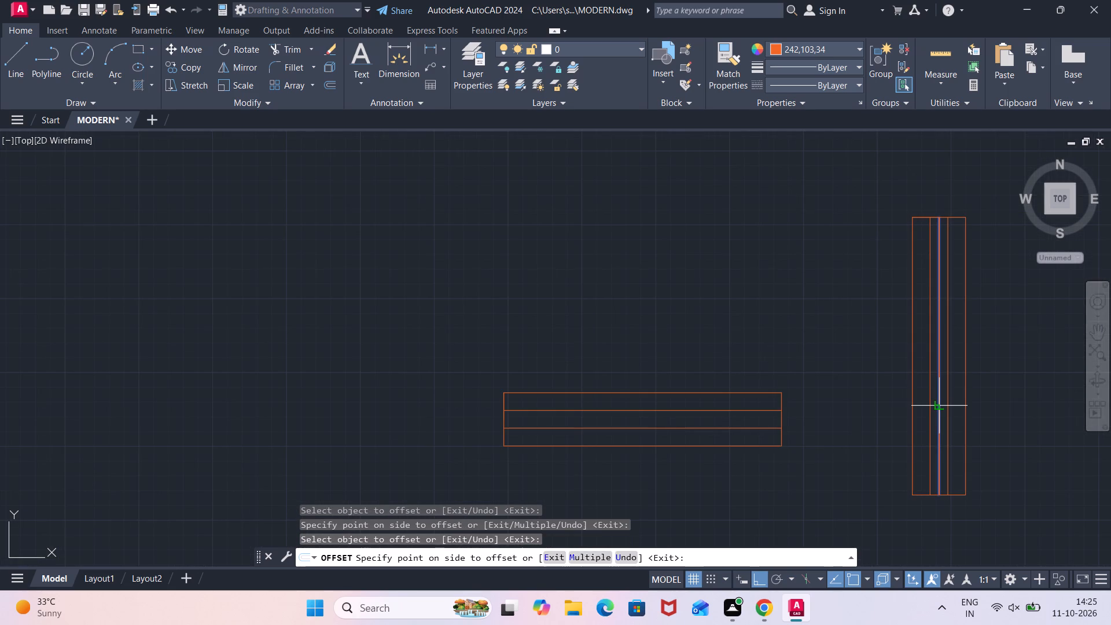
key(Escape)
Delete the original centre line between the two offset lines of the upright orange rectangle.
click(936, 411)
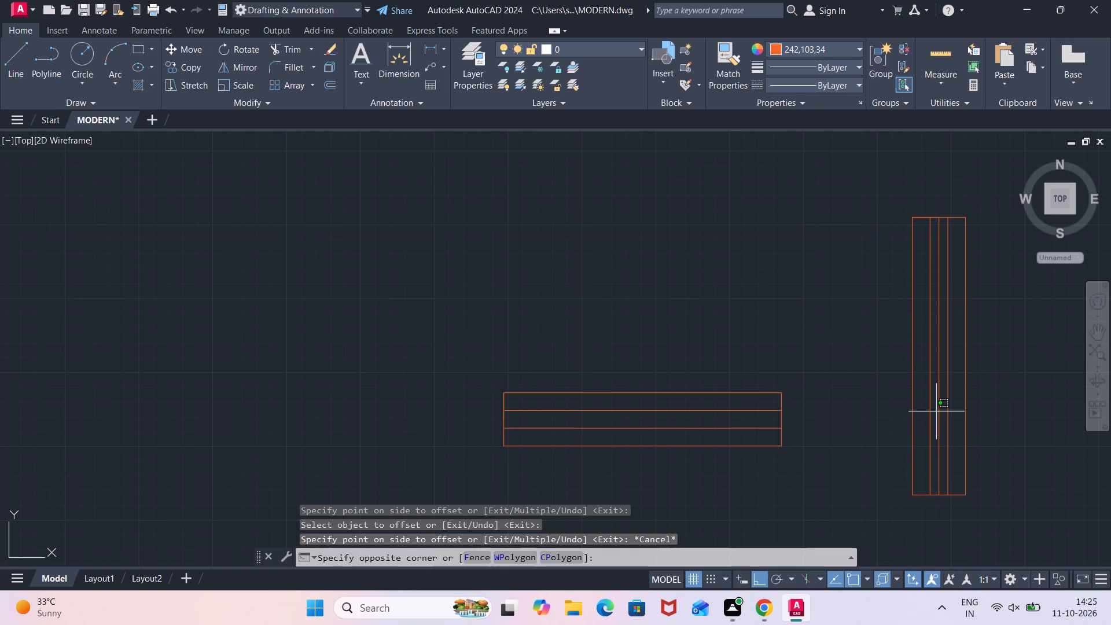
click(938, 414)
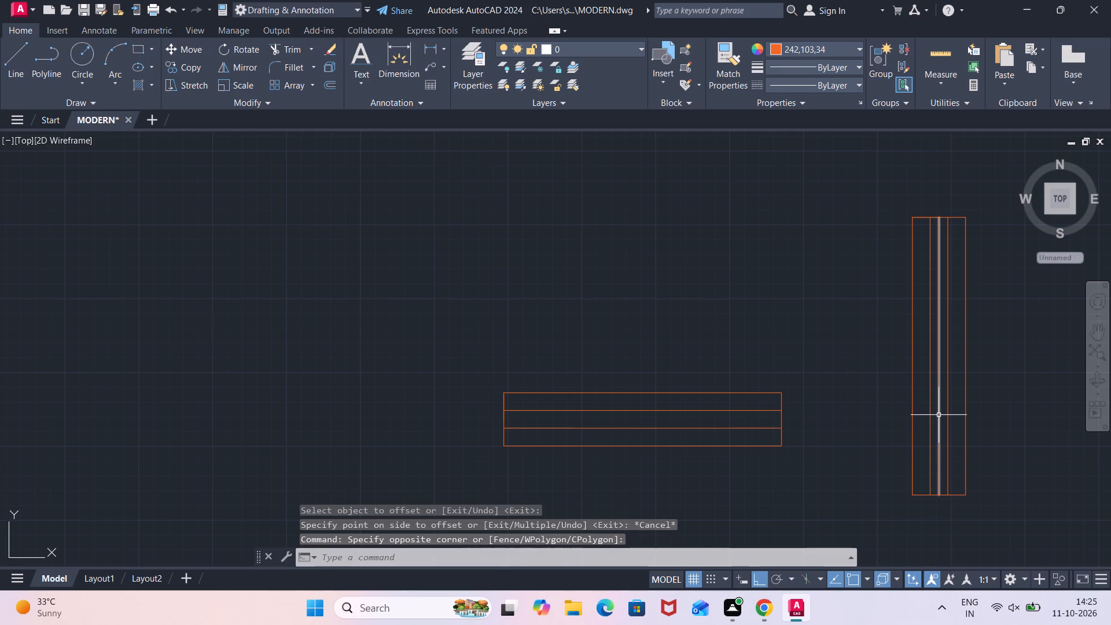
key(Delete)
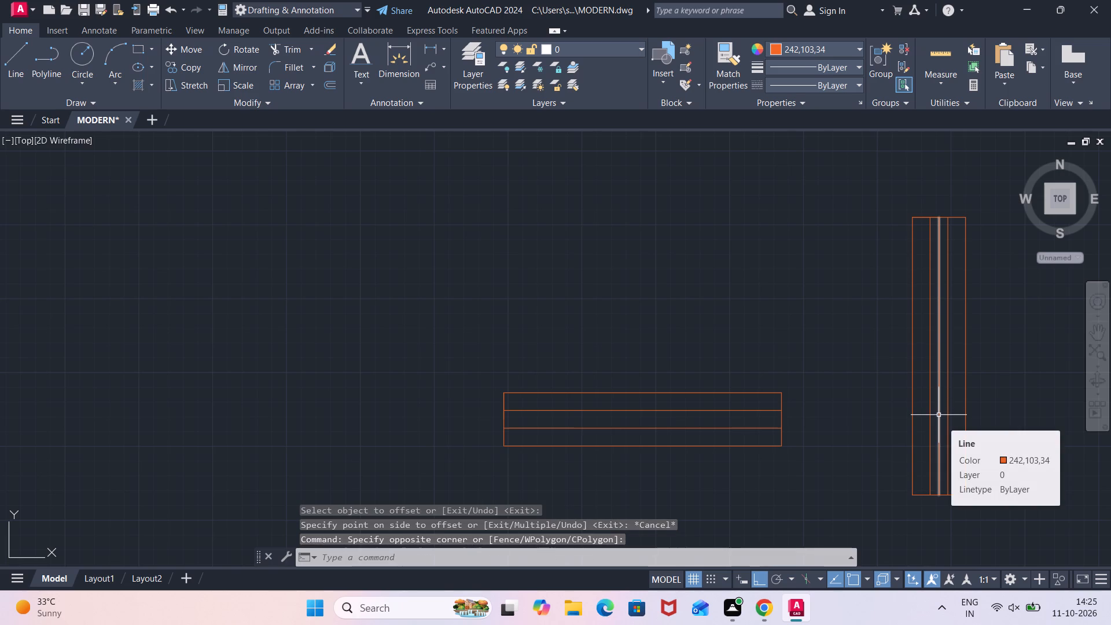
key(Delete)
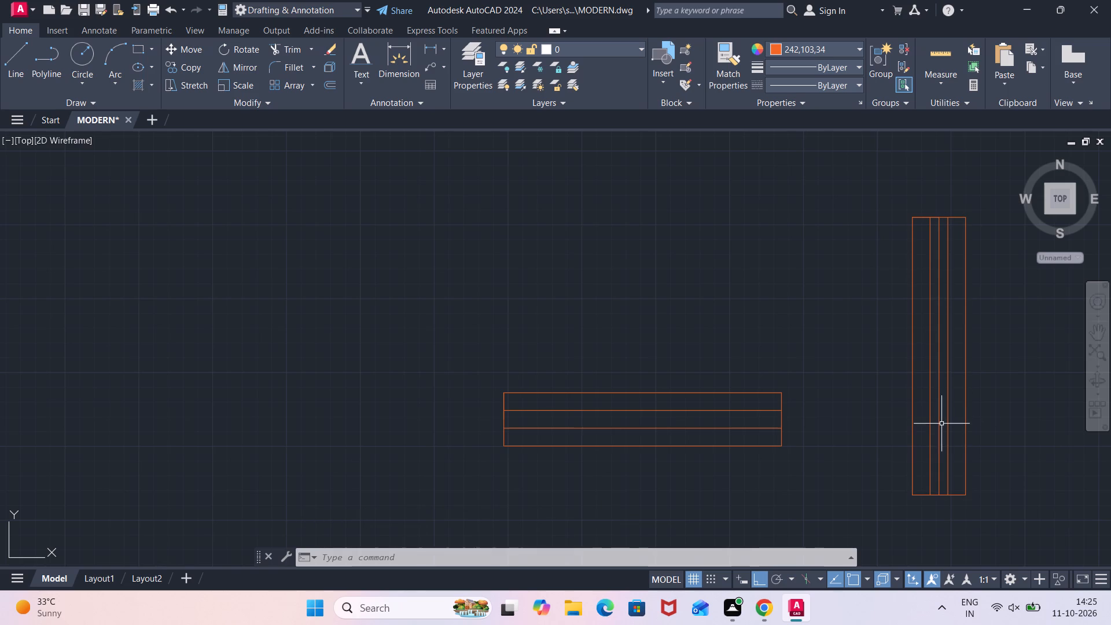
click(939, 424)
key(Delete)
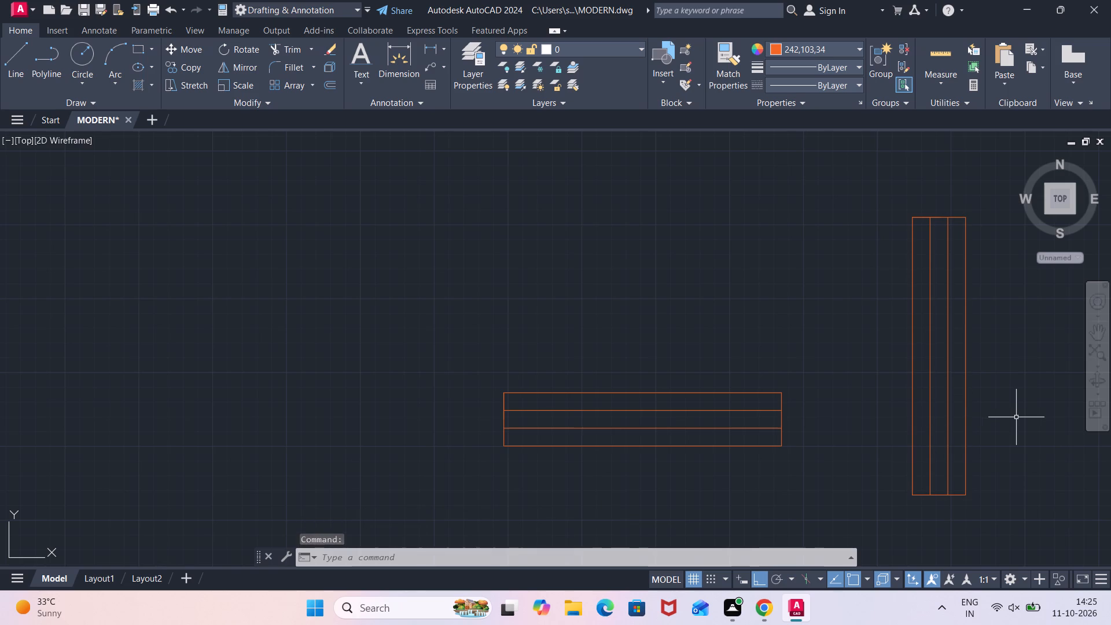
Start the Line command for new linework near the two orange opening symbols.
scroll(940, 396, down, 1)
scroll(924, 453, down, 1)
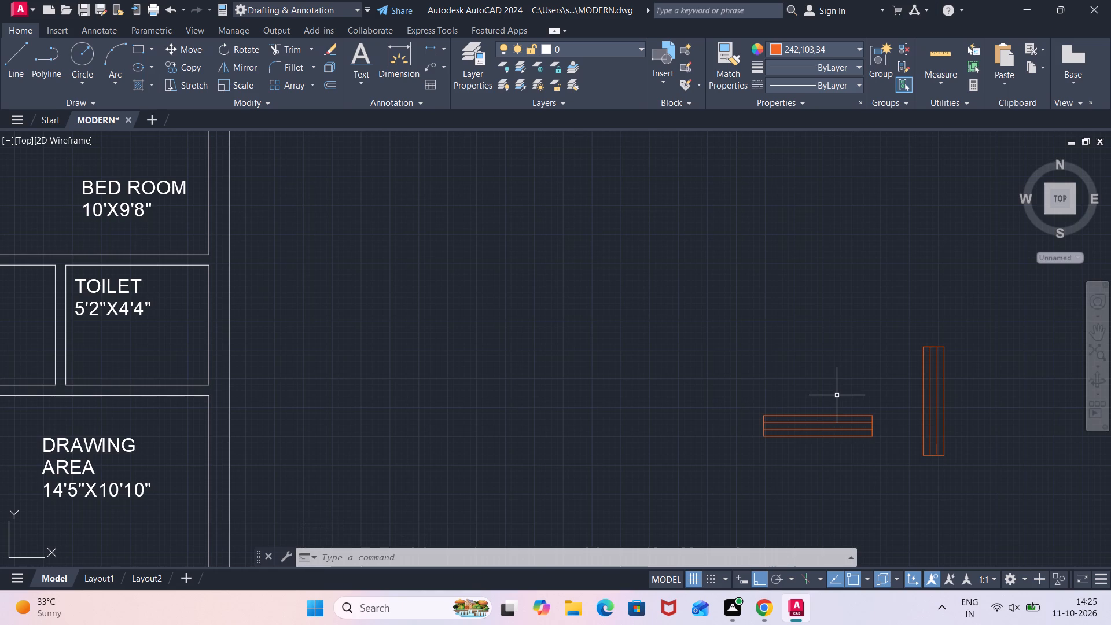
key(l)
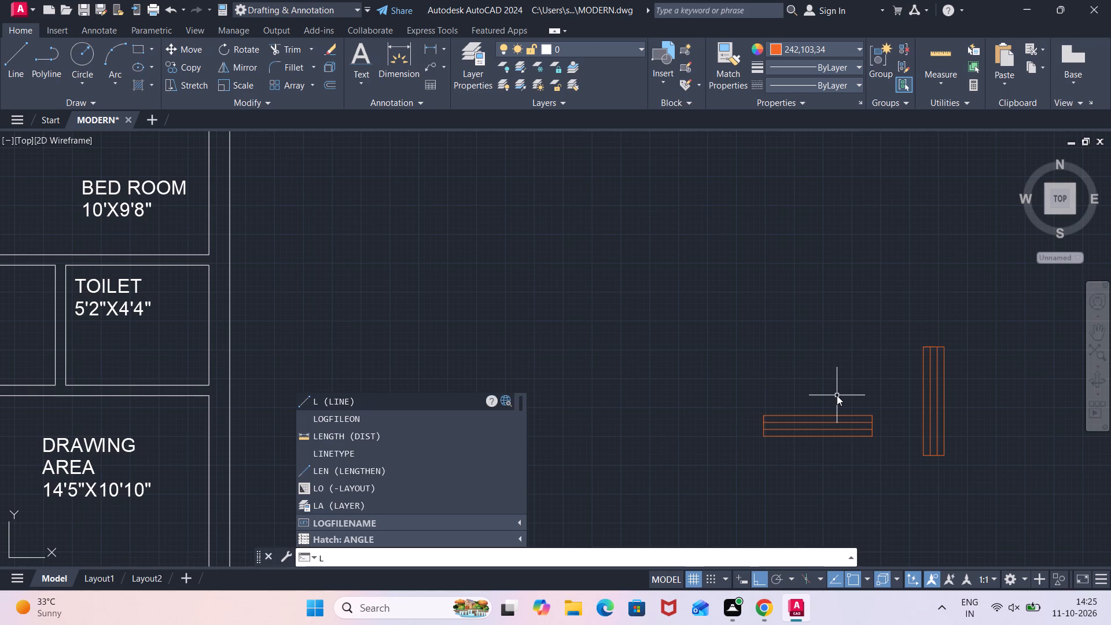
key(Return)
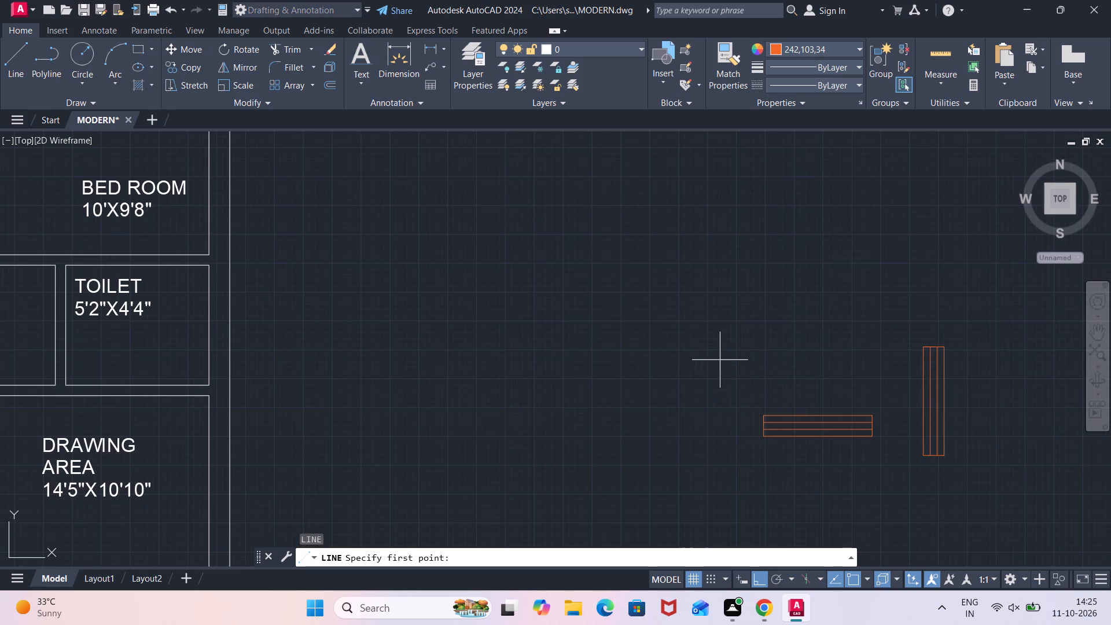
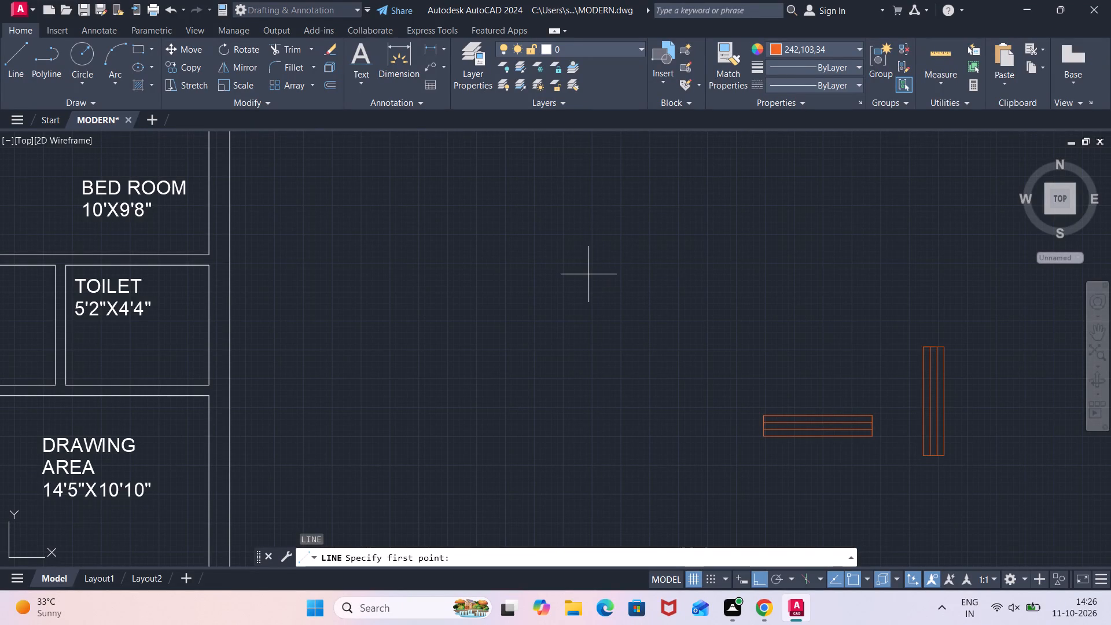
Draw a closed vertical rectangle 2'11" high and 9" wide with lines, in the empty area beside the floor plan.
key(l)
key(Return)
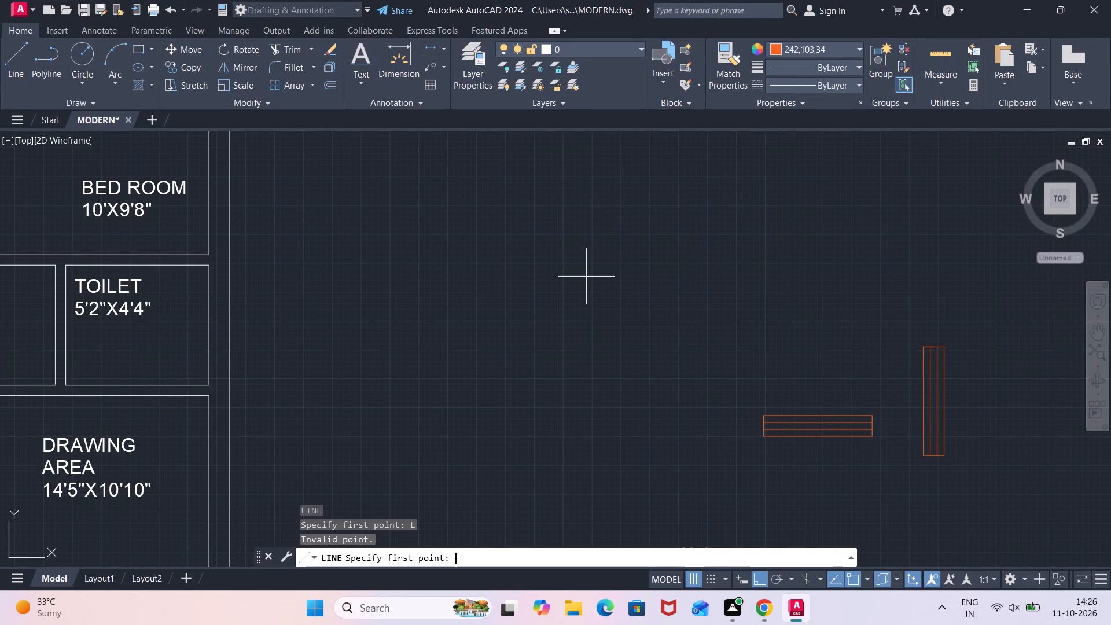
click(586, 275)
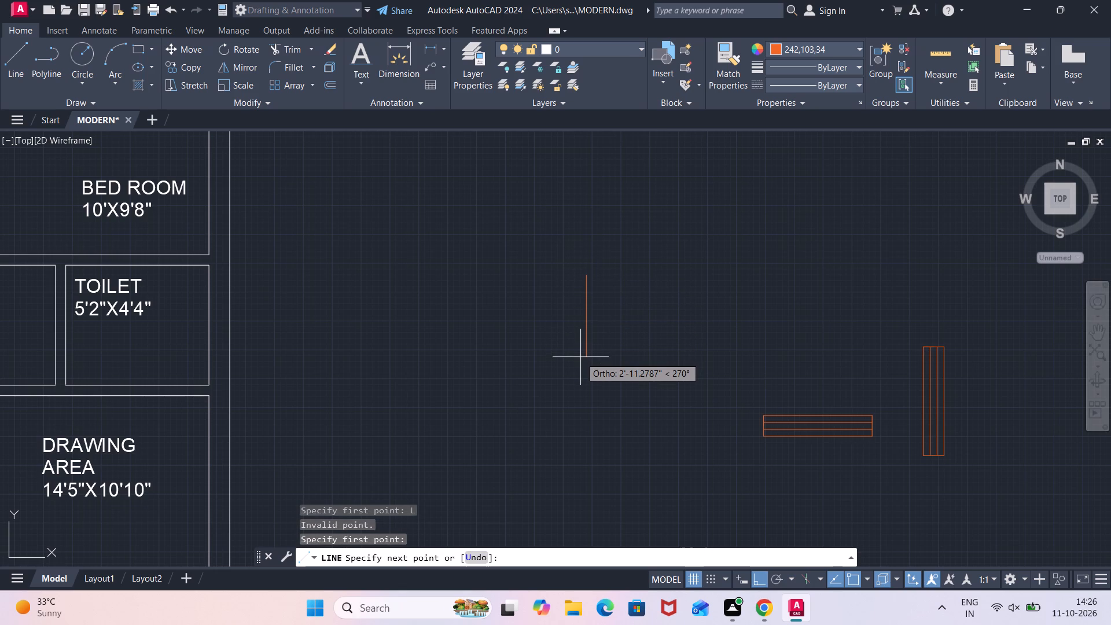
key(2)
key(apostrophe)
text(11)
key(shift+quotedbl)
key(Return)
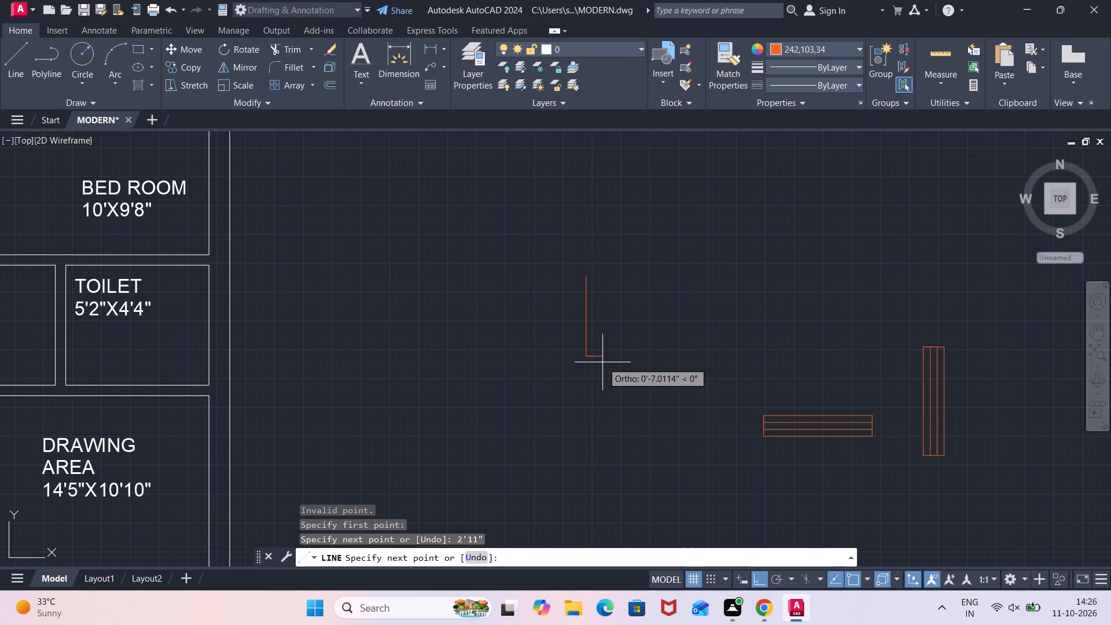
key(9)
text("")
key(Return)
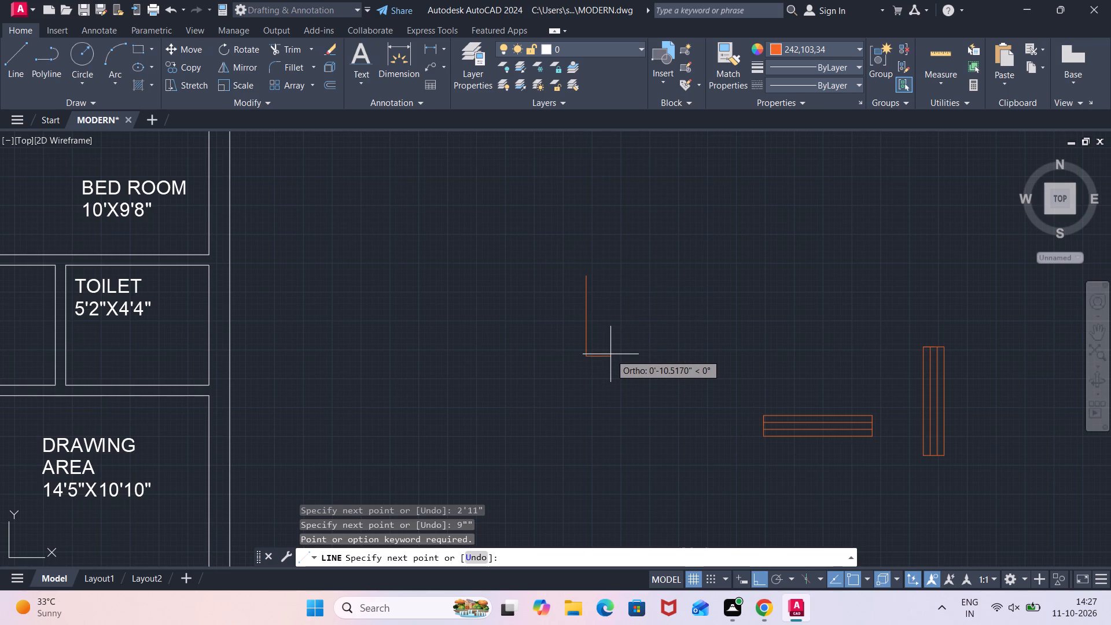
key(9)
key(shift+quotedbl)
key(Return)
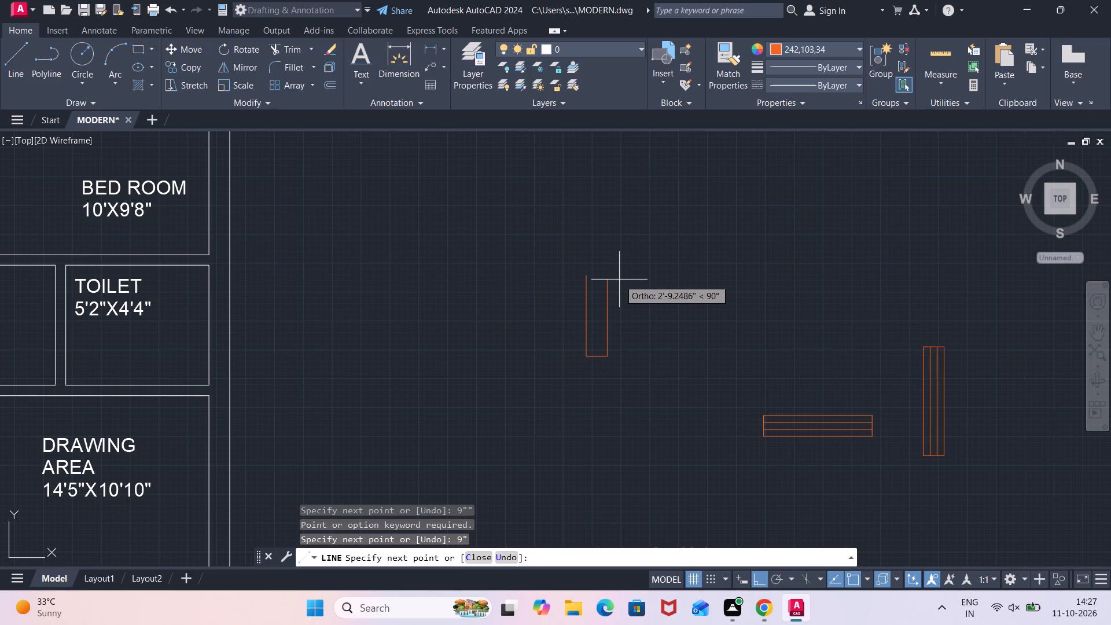
text(2'11')
key(BackSpace)
key(shift+quotedbl)
key(Return)
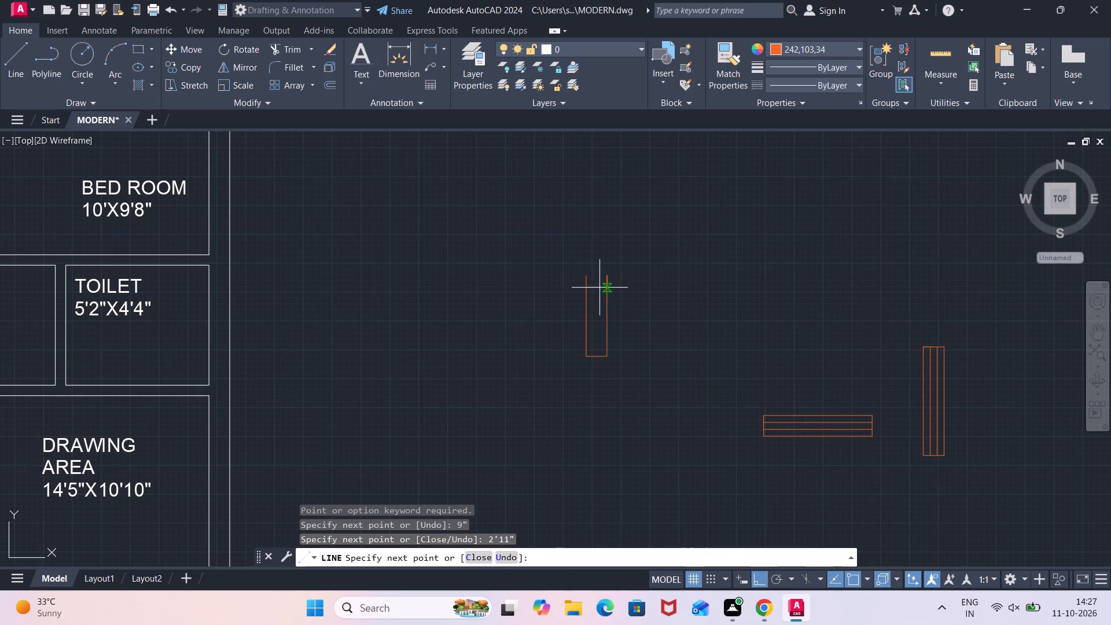
click(587, 278)
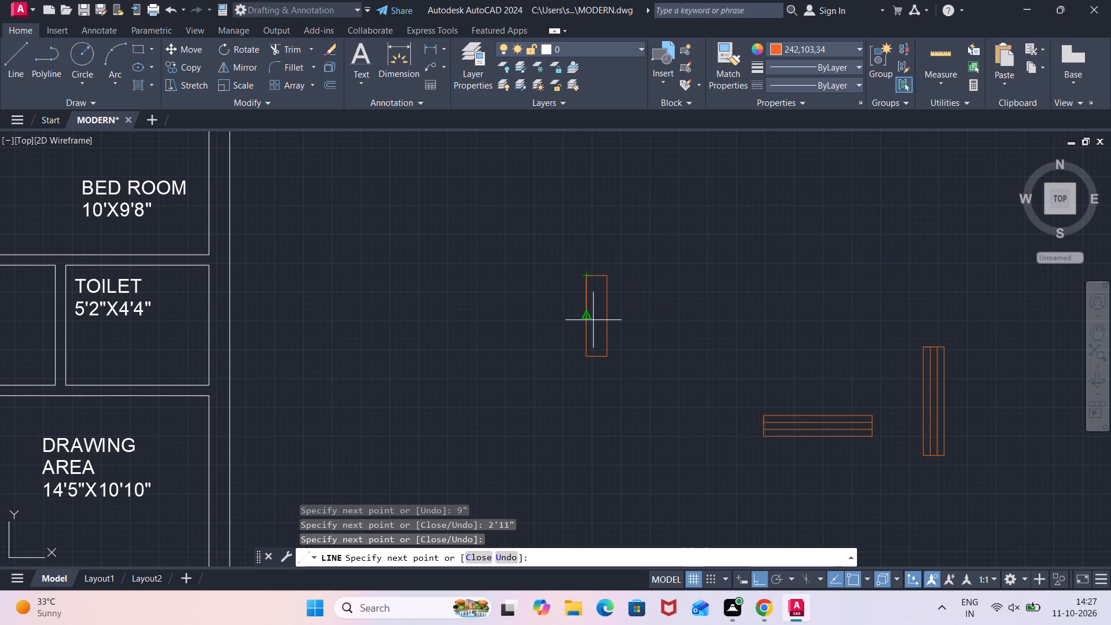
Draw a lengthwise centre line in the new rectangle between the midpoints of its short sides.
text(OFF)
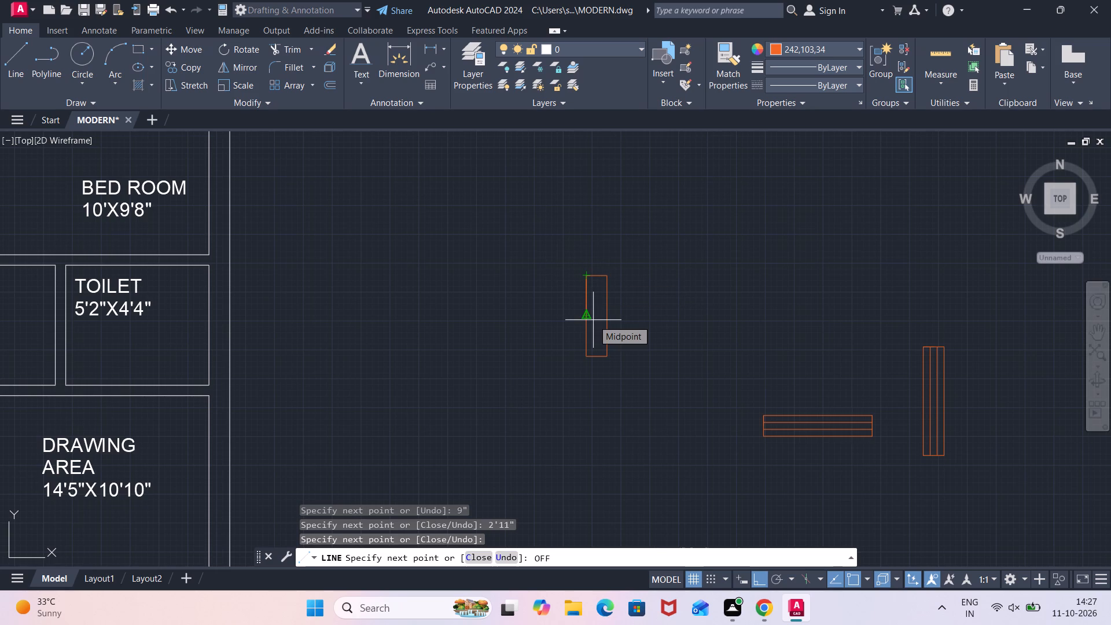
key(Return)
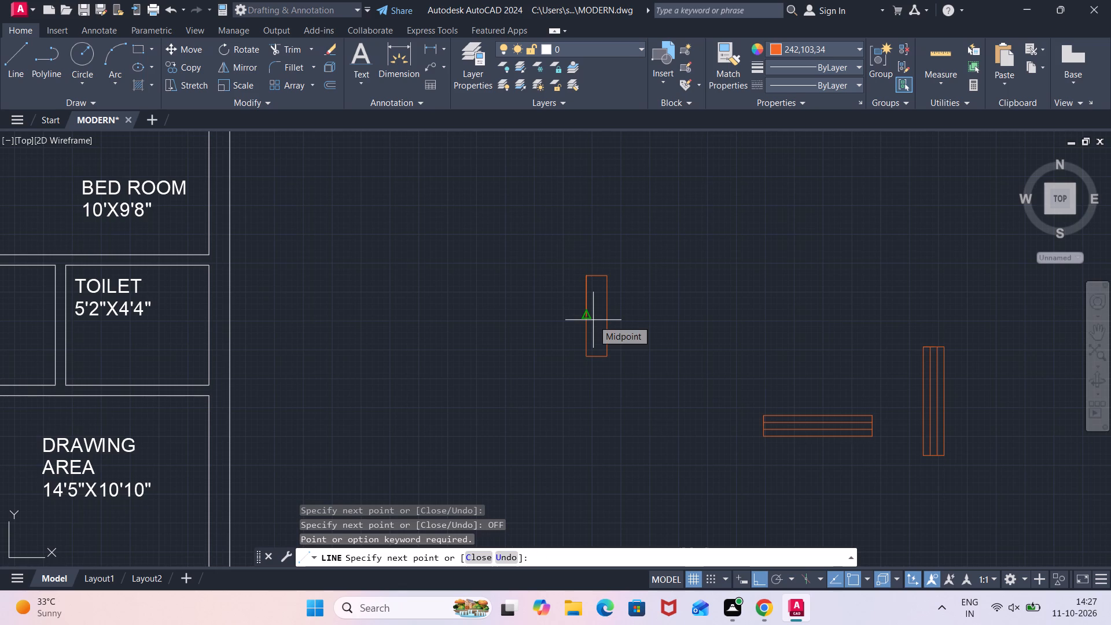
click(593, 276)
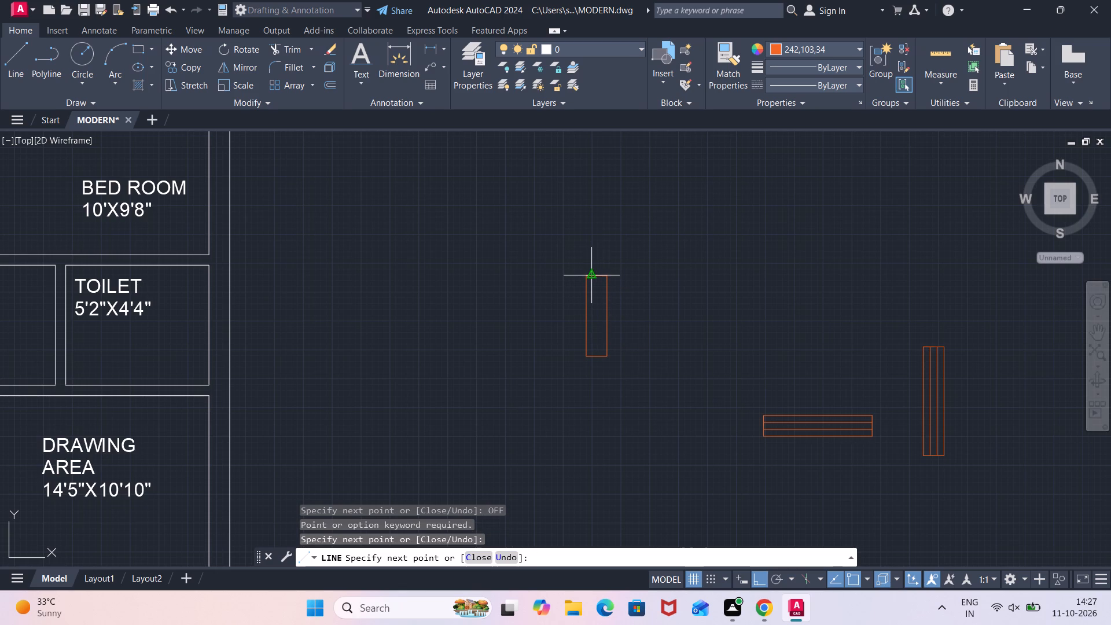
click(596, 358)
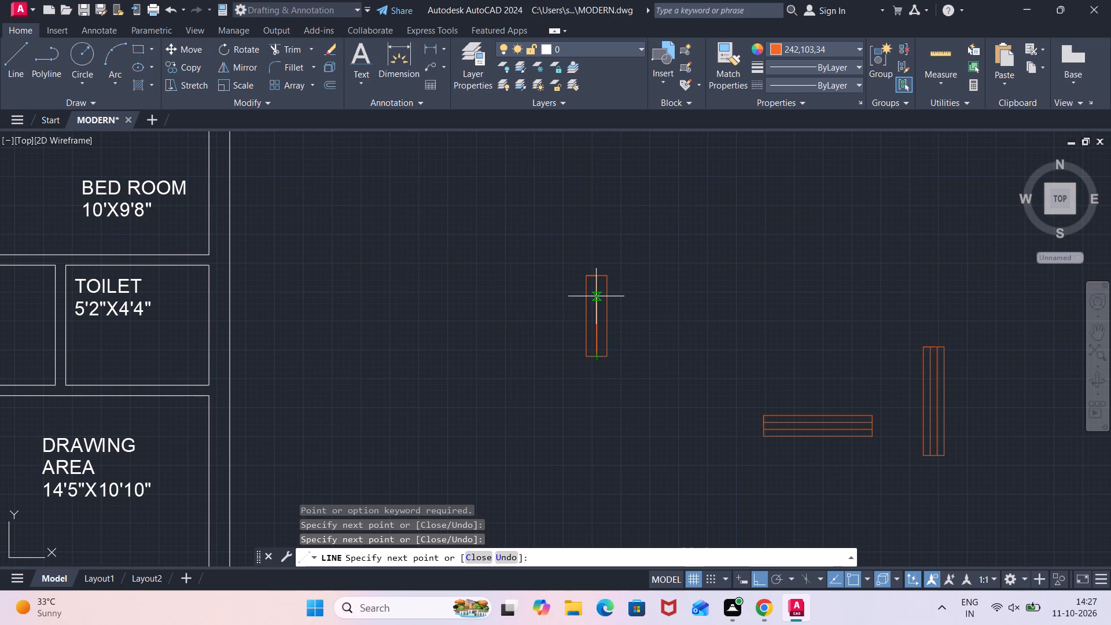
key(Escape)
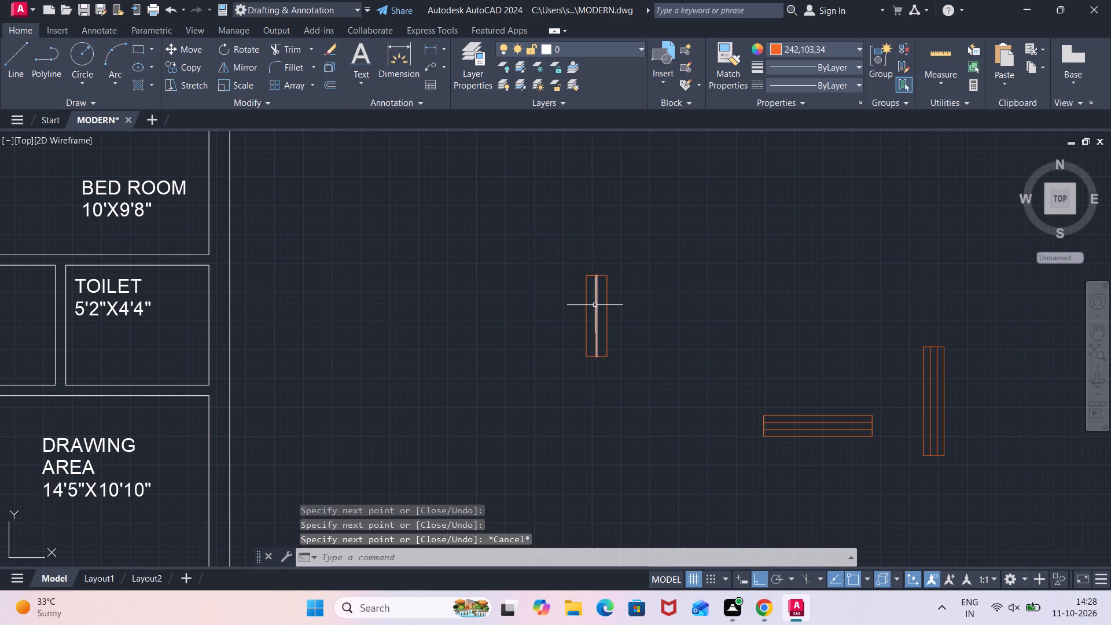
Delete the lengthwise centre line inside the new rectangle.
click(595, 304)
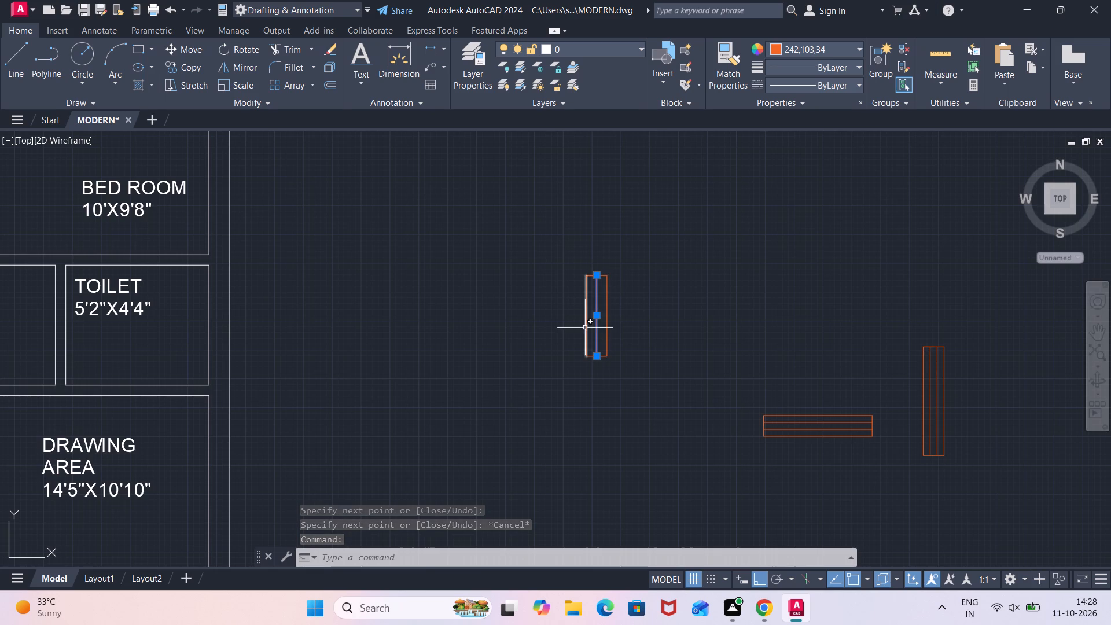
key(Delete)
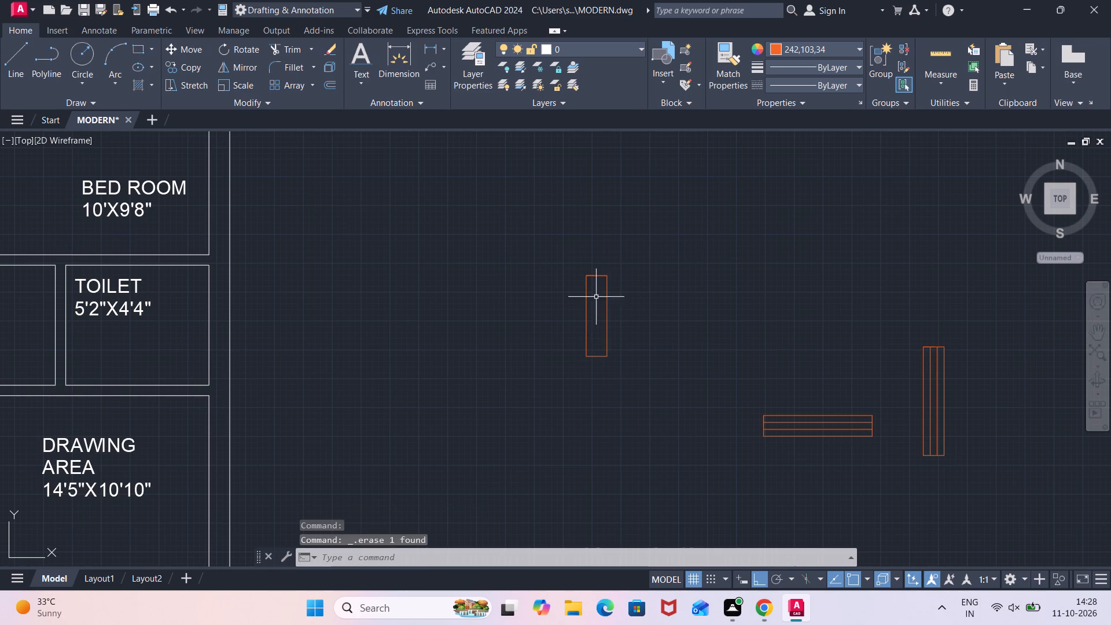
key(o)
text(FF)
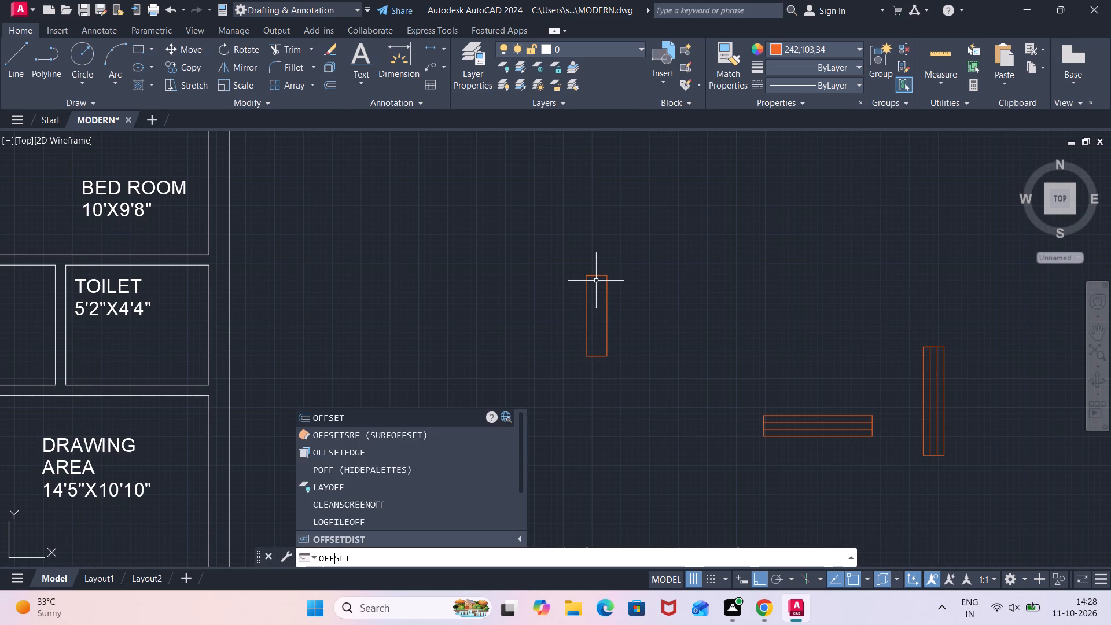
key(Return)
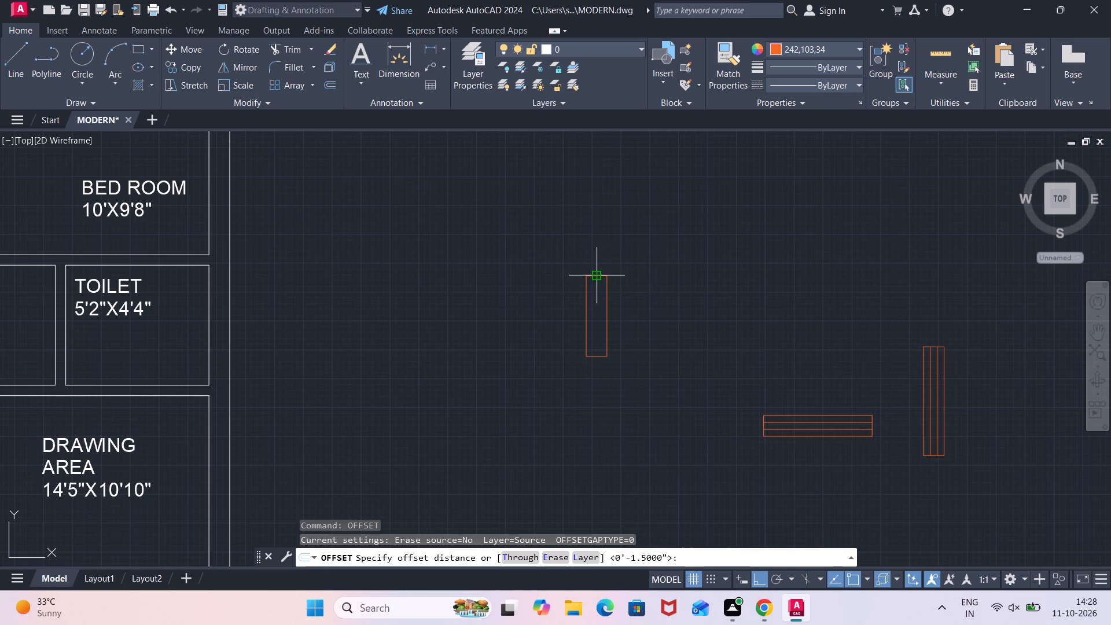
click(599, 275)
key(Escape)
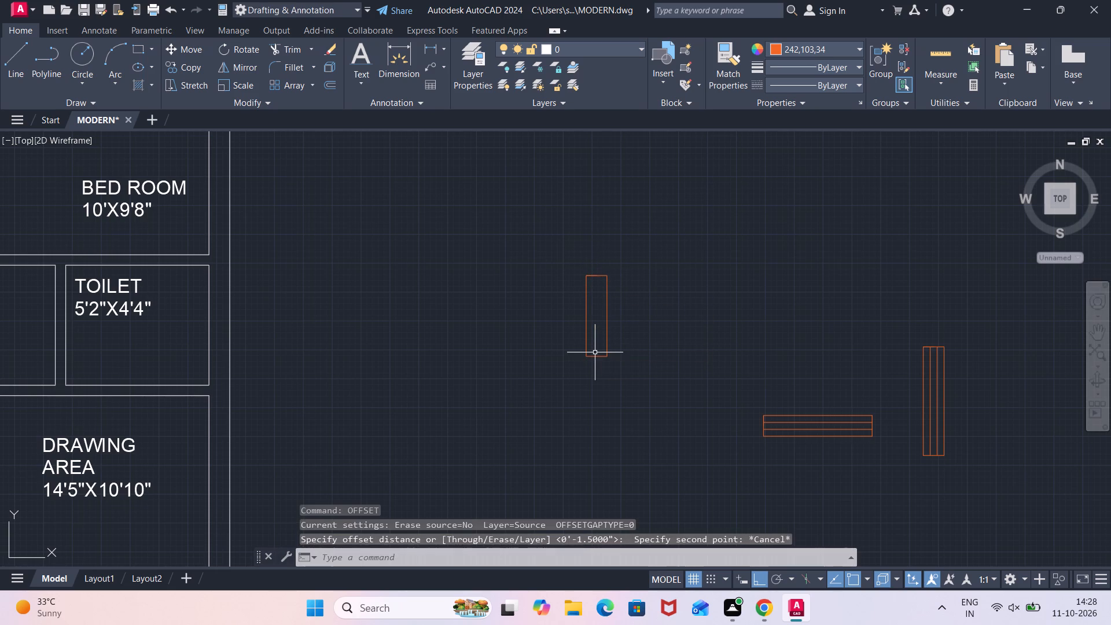
Draw a line down the middle of the 2'11" by 9" rectangle, joining the midpoints of its short sides.
key(l)
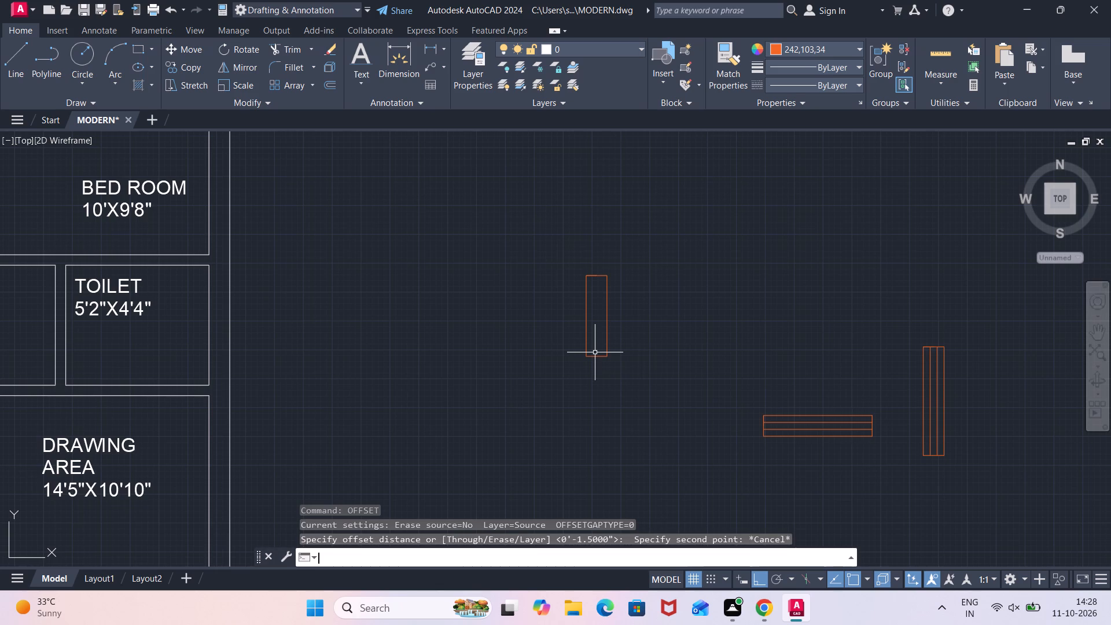
key(Return)
text(OFF)
key(Return)
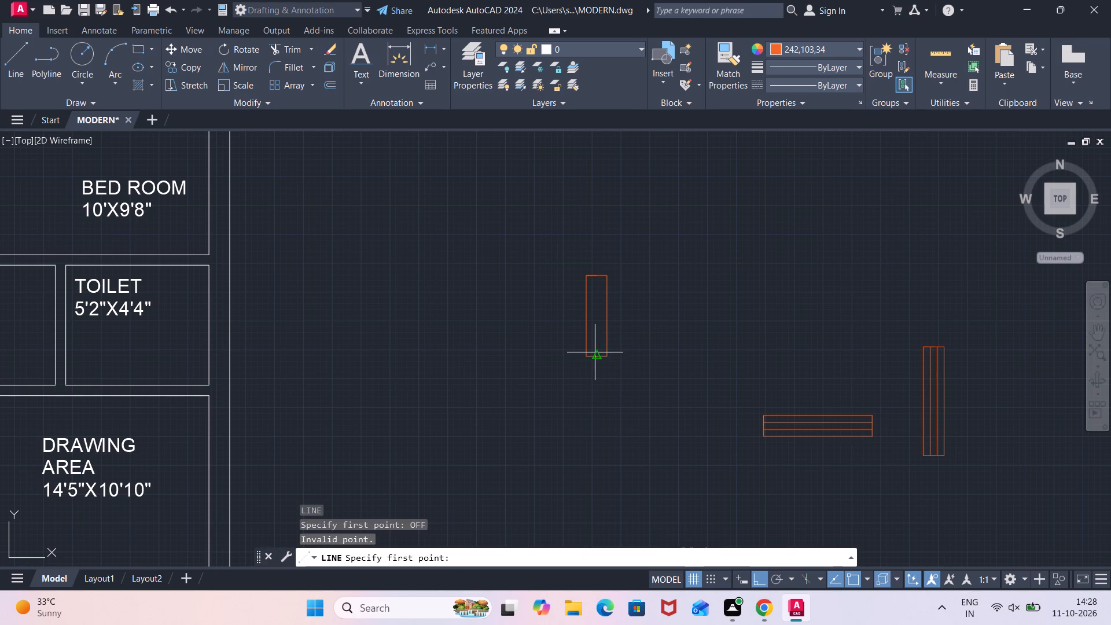
click(597, 280)
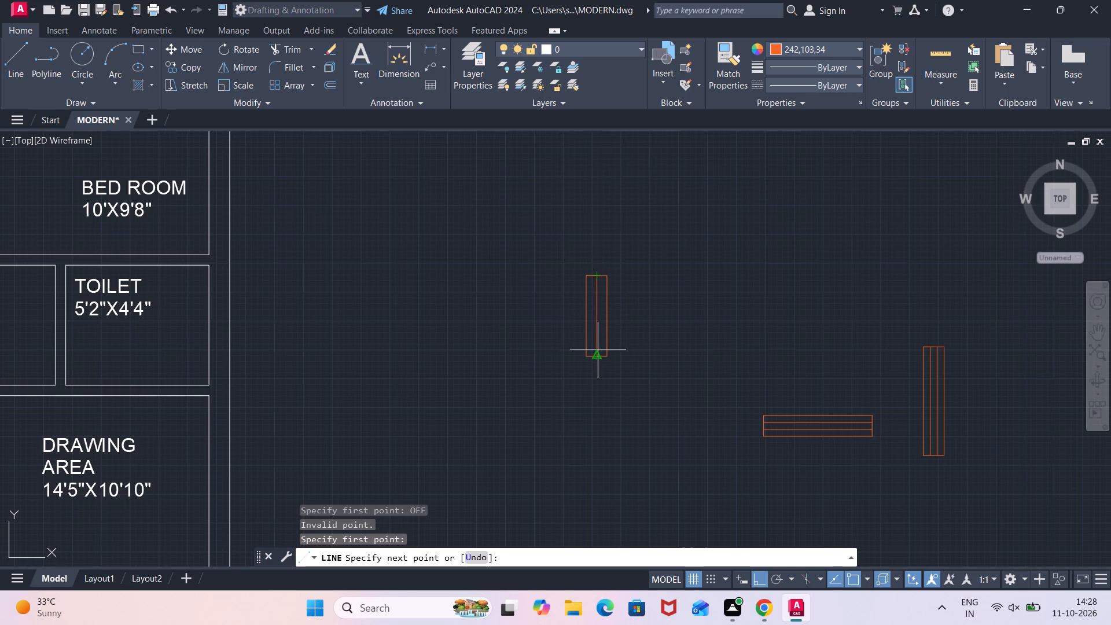
click(598, 353)
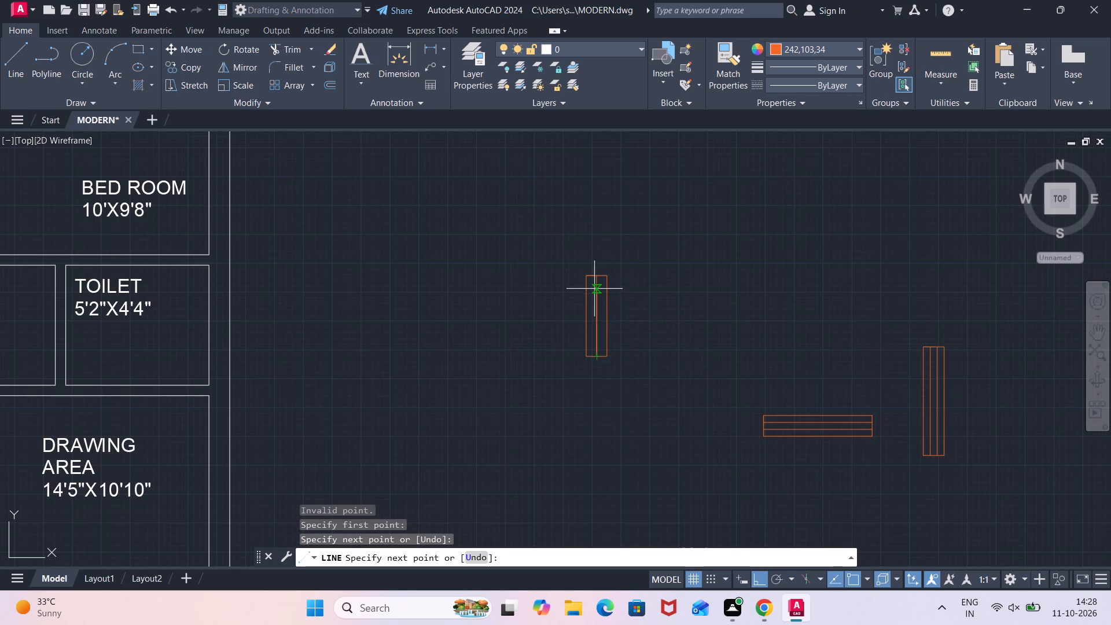
click(597, 291)
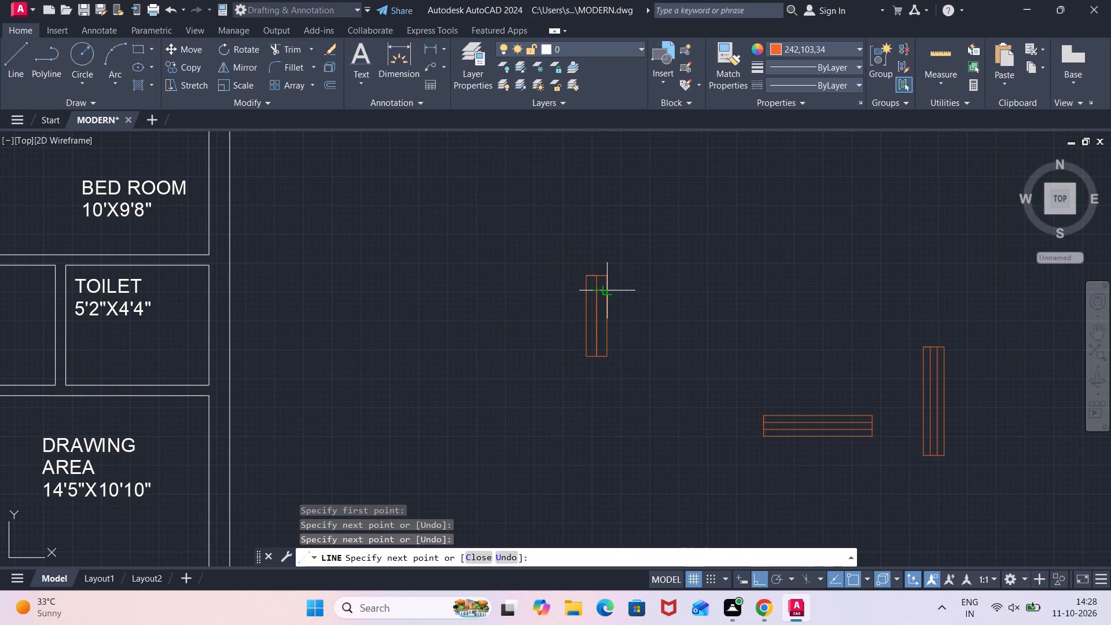
click(593, 274)
click(599, 279)
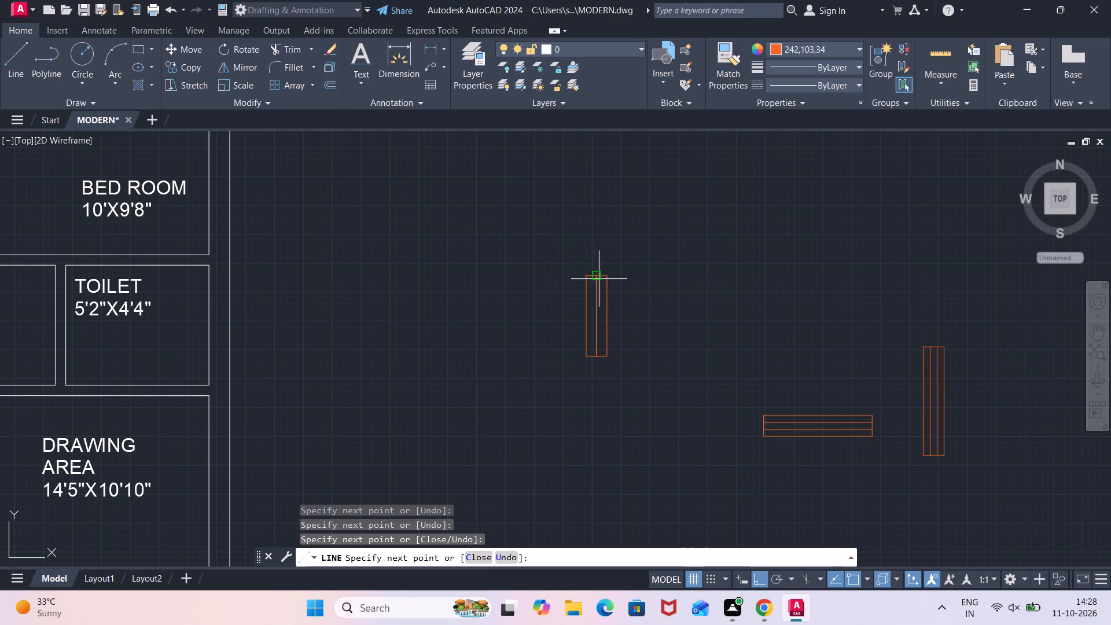
click(595, 301)
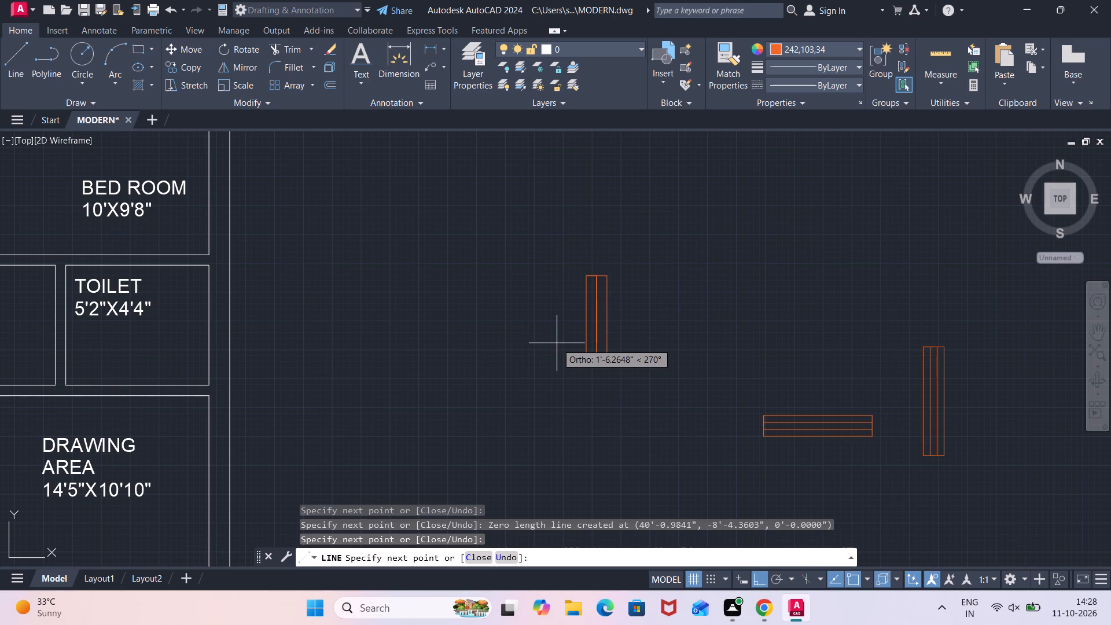
key(Escape)
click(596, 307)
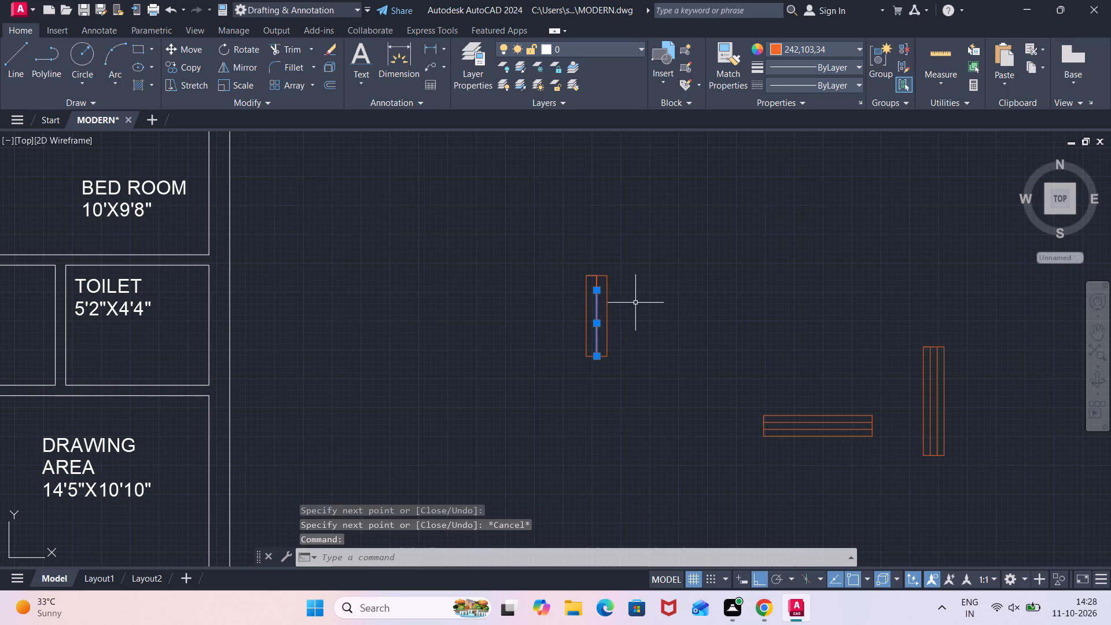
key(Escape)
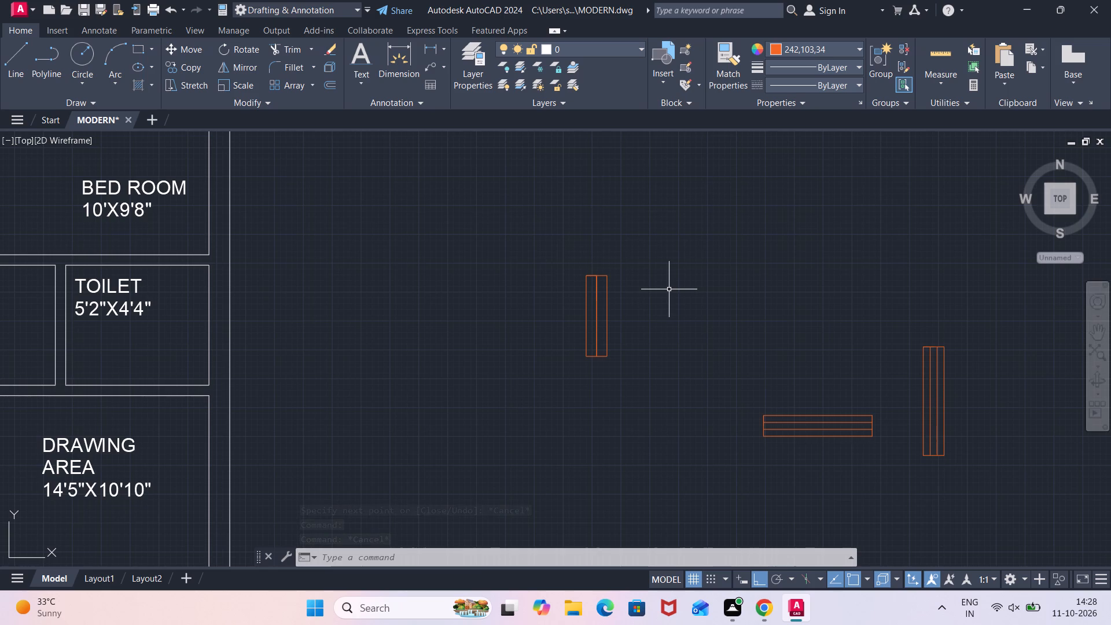
Draw a closed horizontal rectangle 2'11" long and 9" high with lines, beside the vertical 2'11" by 9" symbol.
key(l)
key(Return)
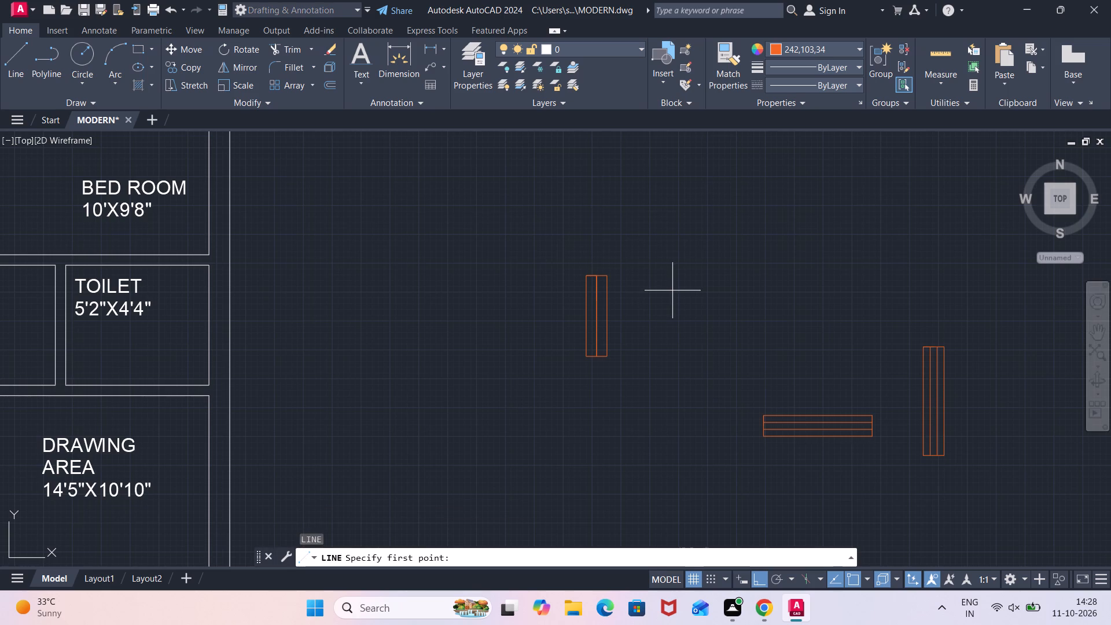
click(668, 296)
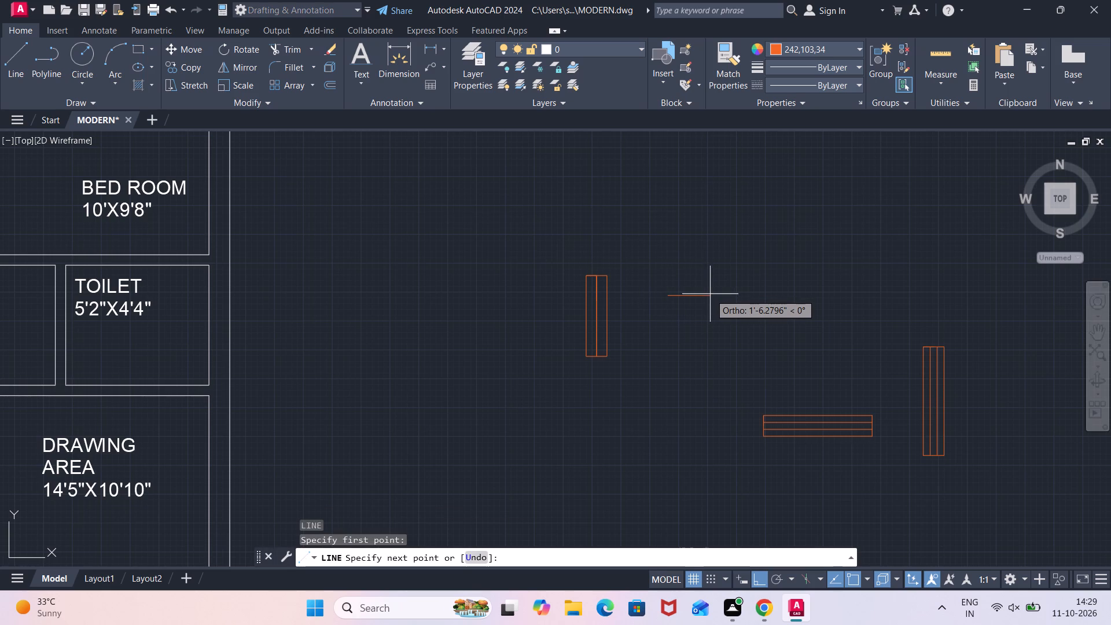
key(2)
text('11)
key(shift+quotedbl)
key(Return)
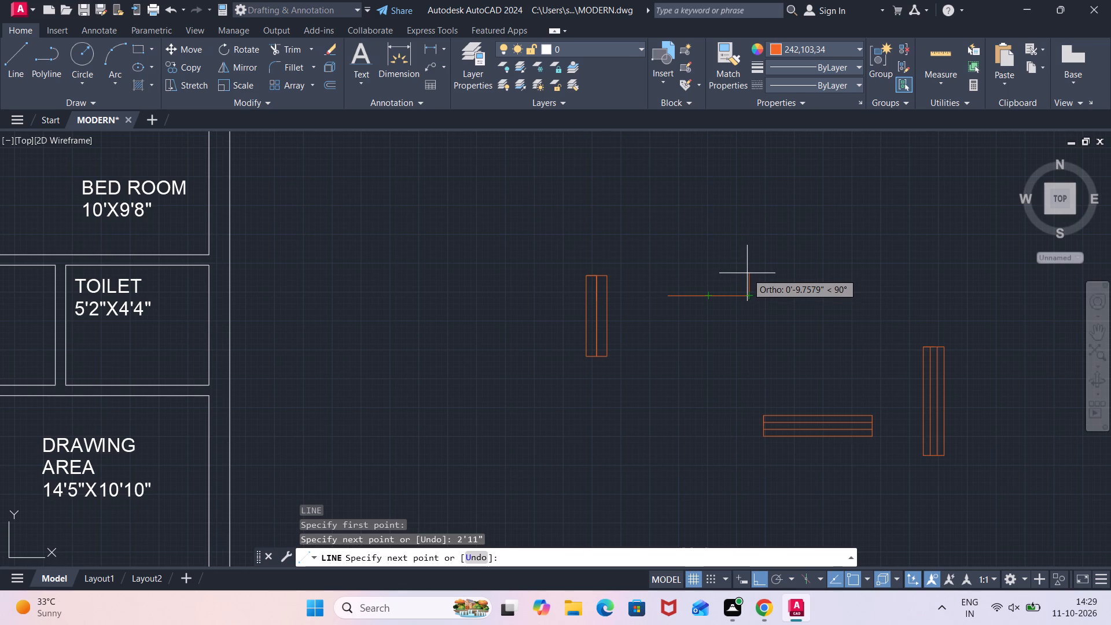
key(9)
key(shift+quotedbl)
key(Return)
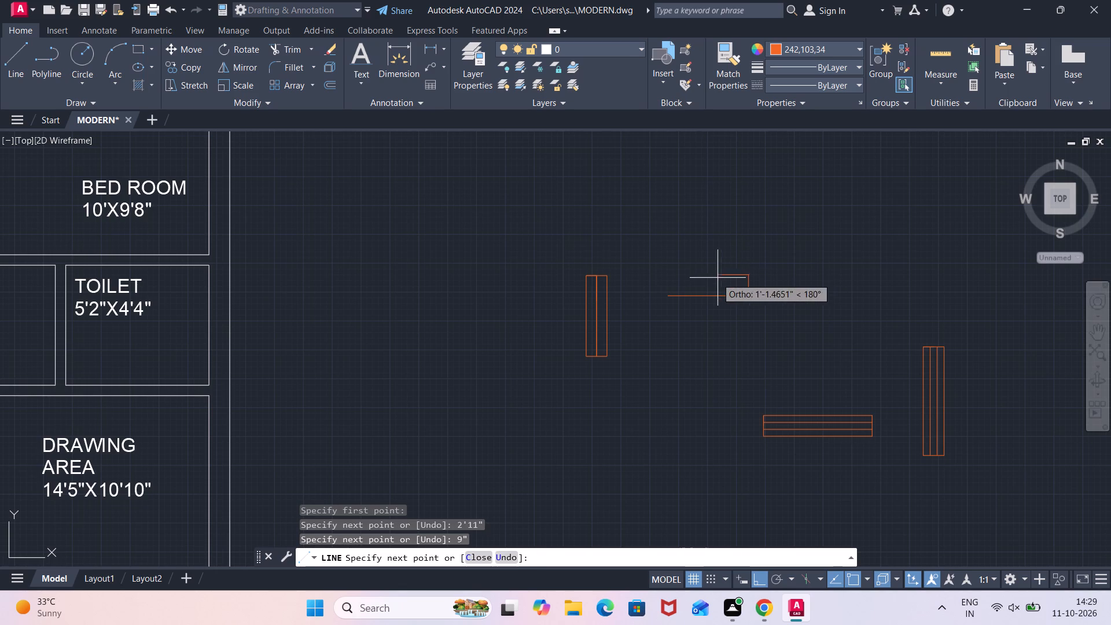
text(2'11)
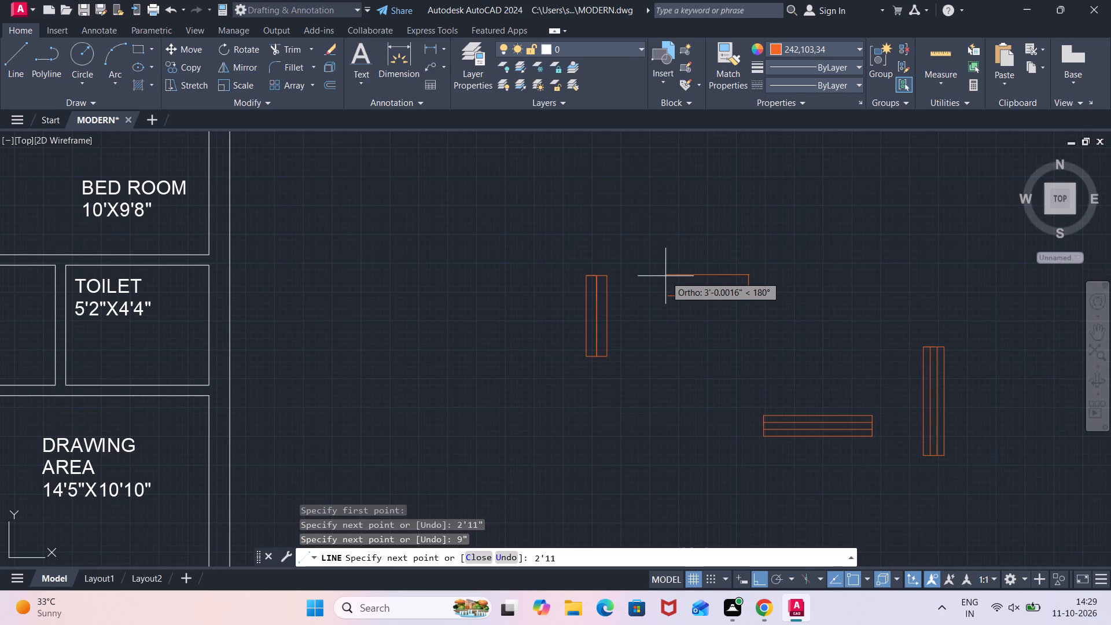
key(shift+quotedbl)
key(Return)
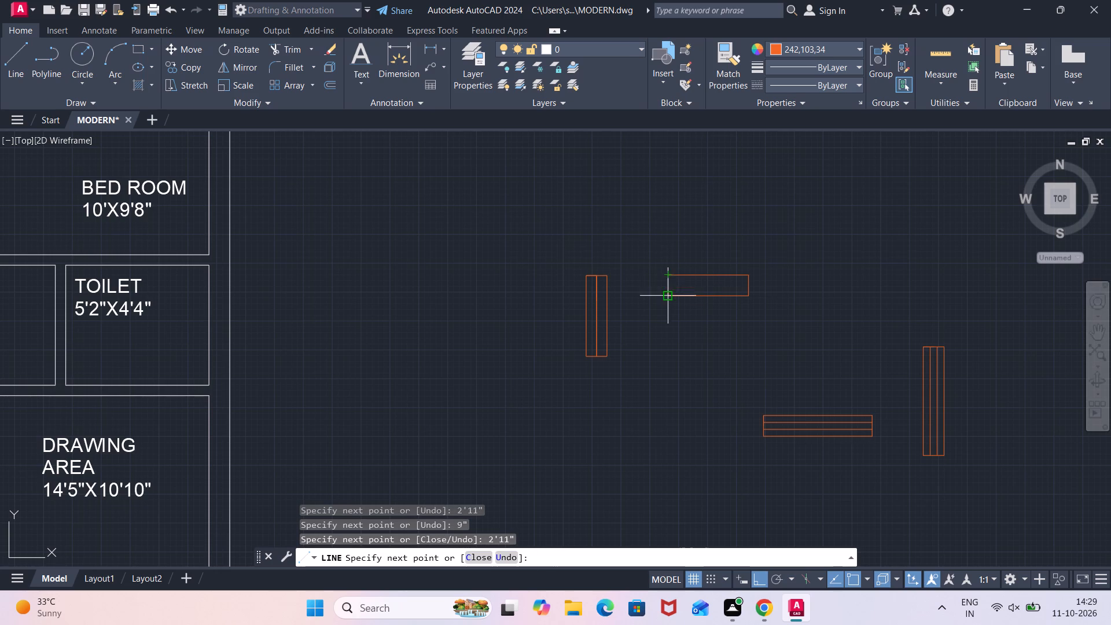
click(667, 298)
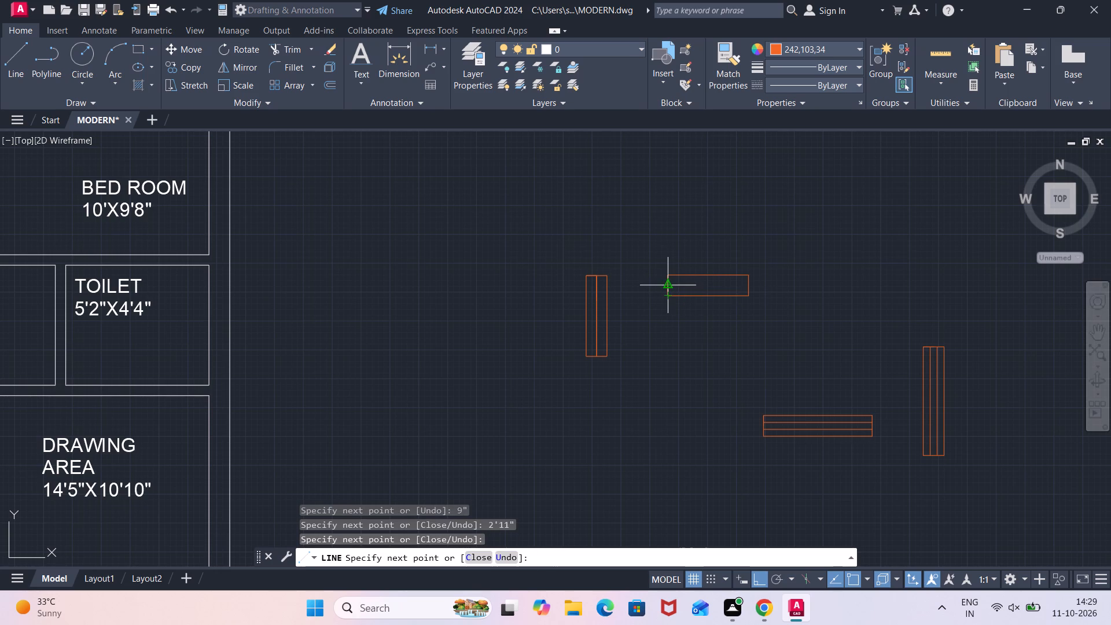
Draw a lengthwise centre line in the horizontal 2'11" by 9" rectangle, joining the midpoints of its short sides.
text(0FF)
key(Return)
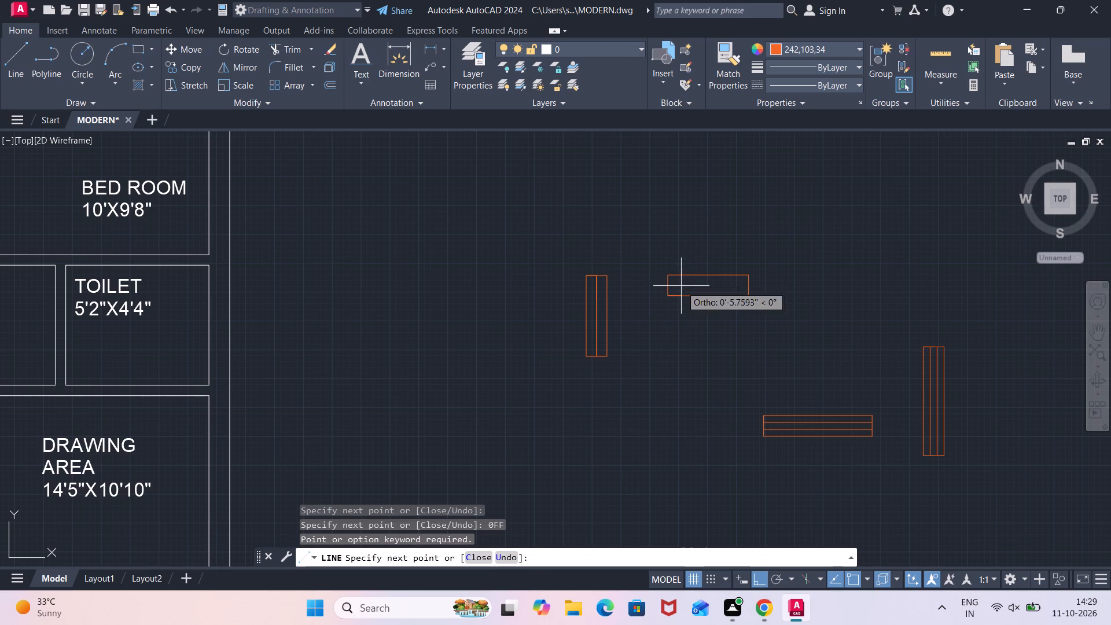
click(669, 285)
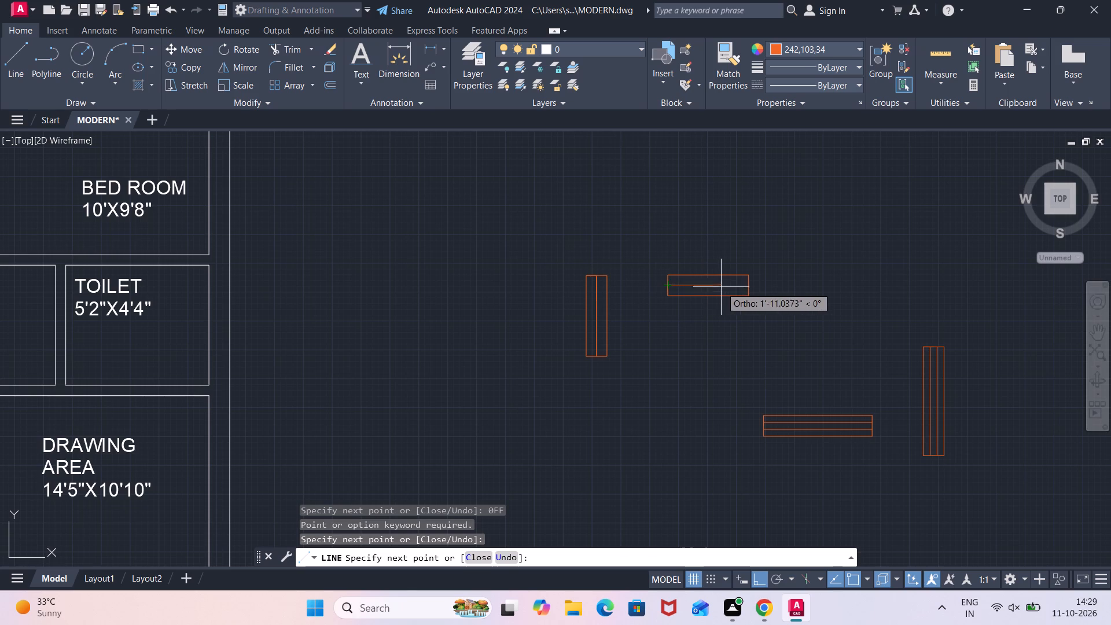
click(747, 285)
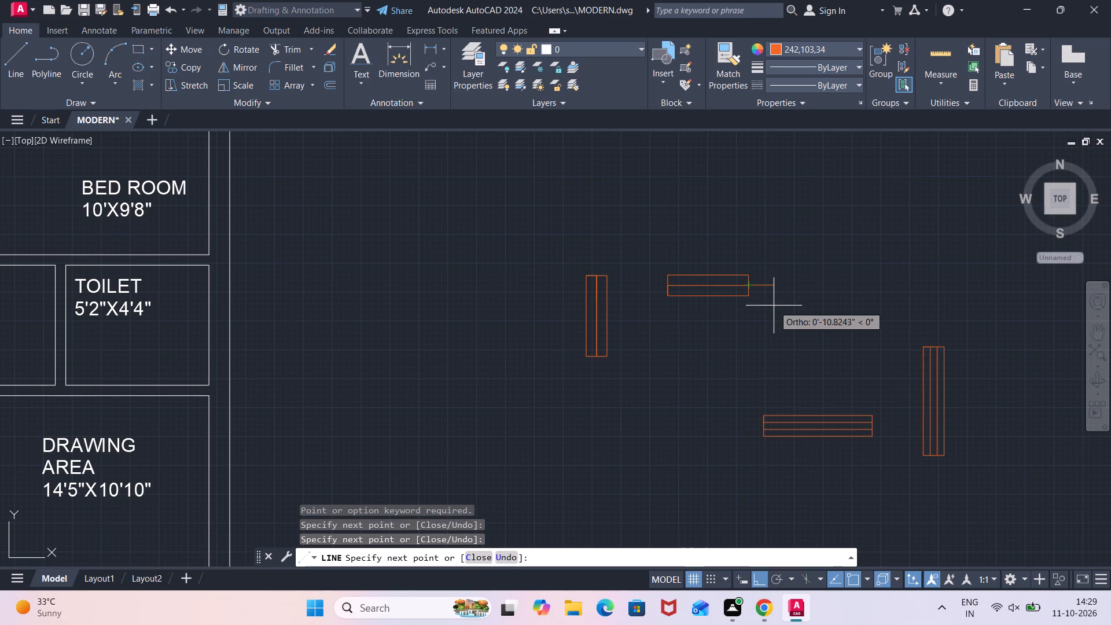
key(Escape)
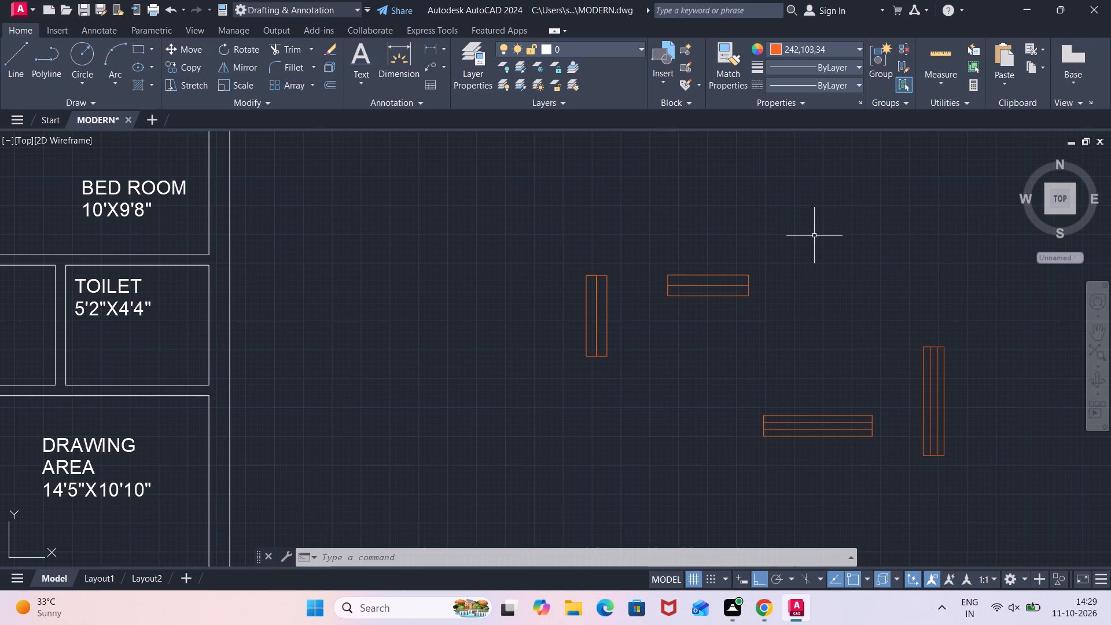
Draw a closed vertical rectangle 2'6" high and 9" wide with lines, in the empty area beyond the horizontal 2'11" symbol.
key(l)
key(Return)
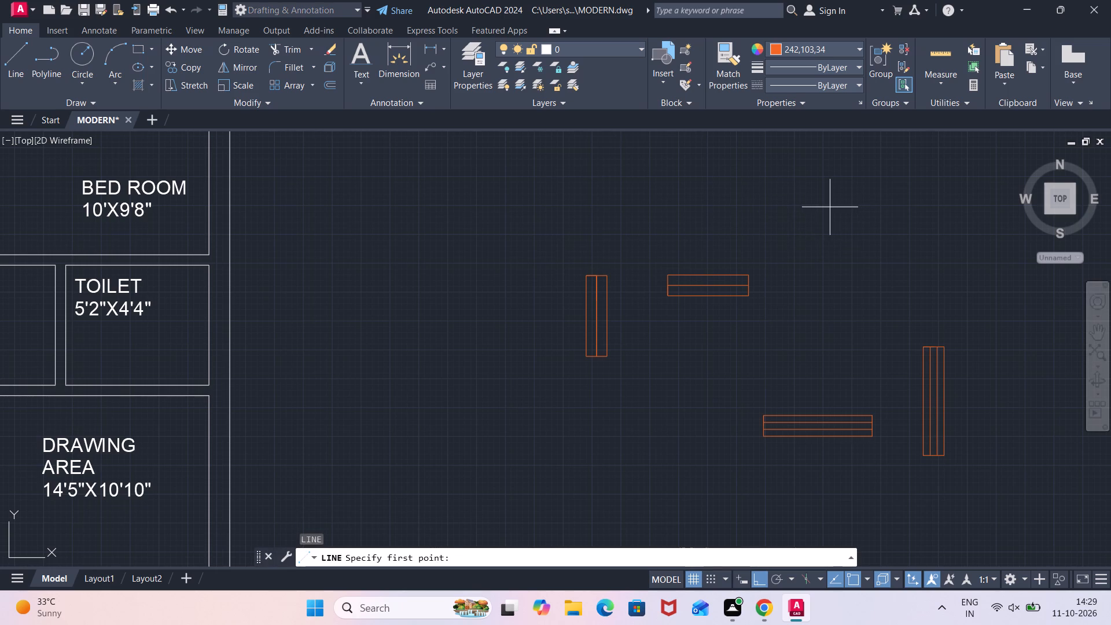
drag(812, 215, 819, 282)
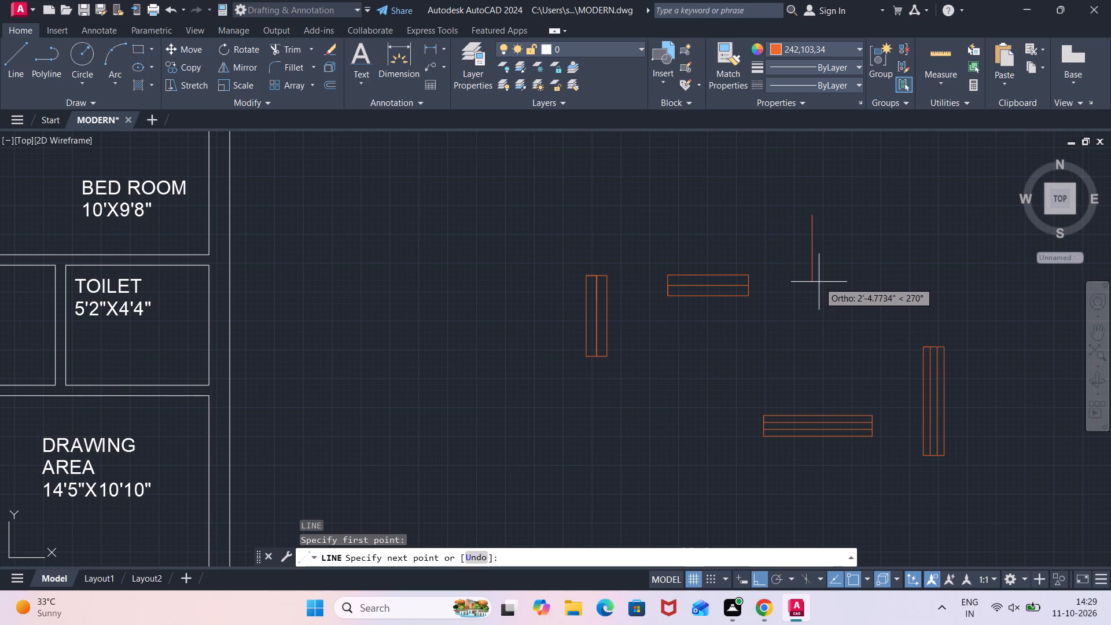
key(2)
key(apostrophe)
text(6")
key(Return)
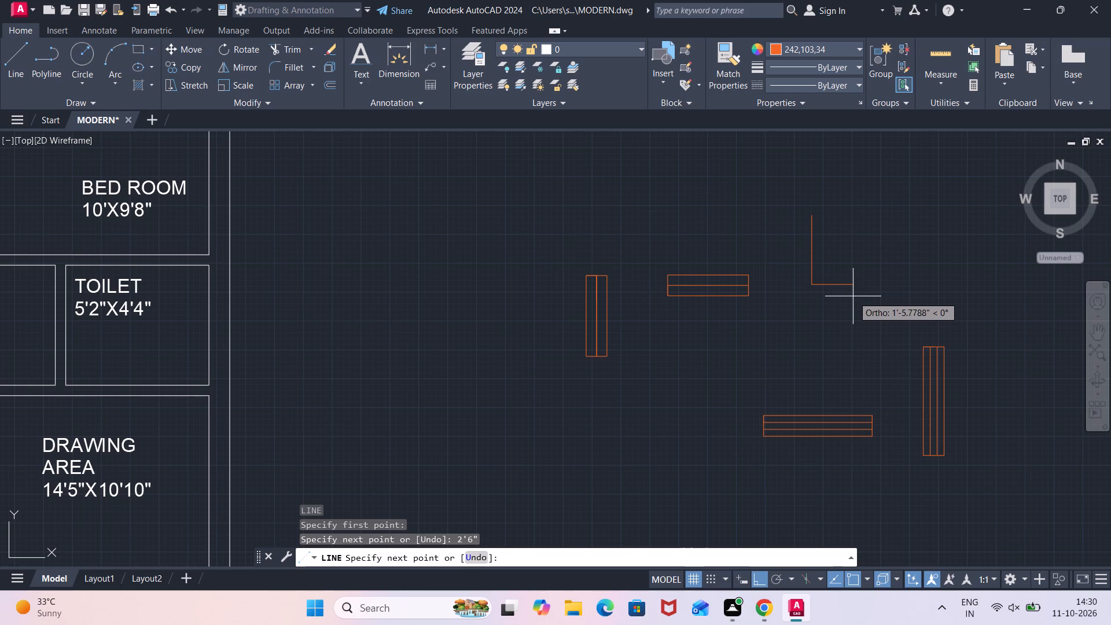
text(9")
key(Return)
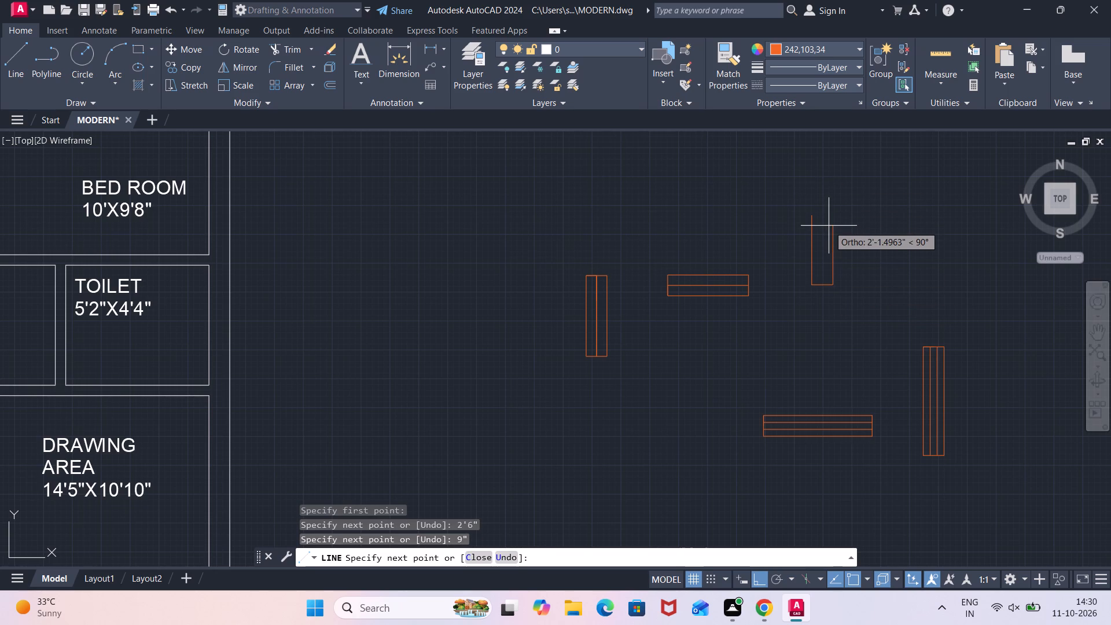
key(2)
key(apostrophe)
key(6)
key(shift+quotedbl)
key(Return)
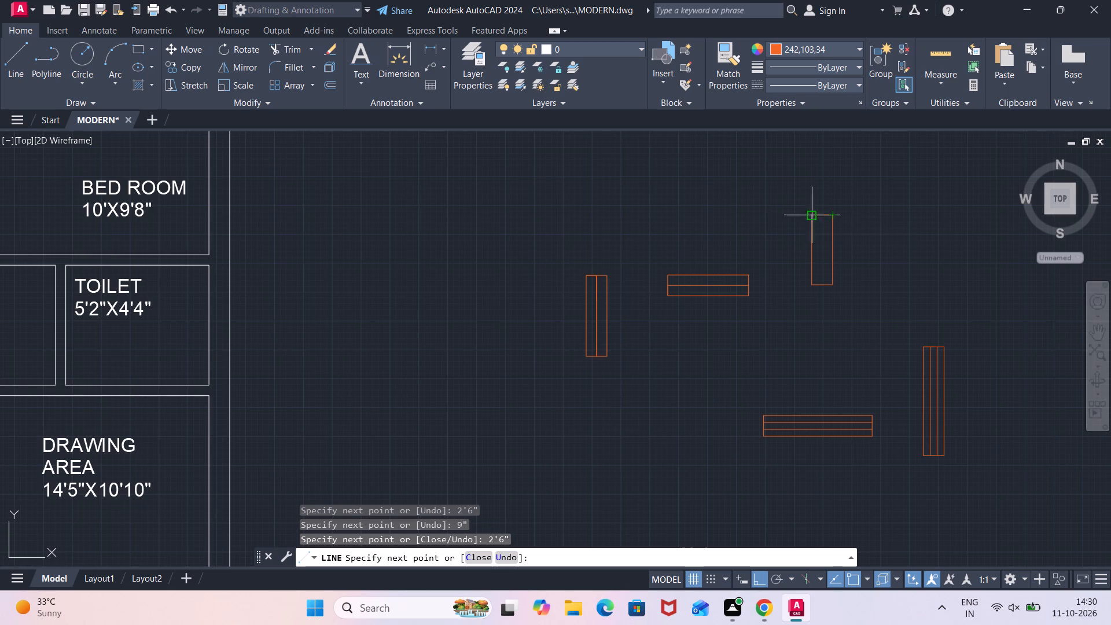
click(814, 215)
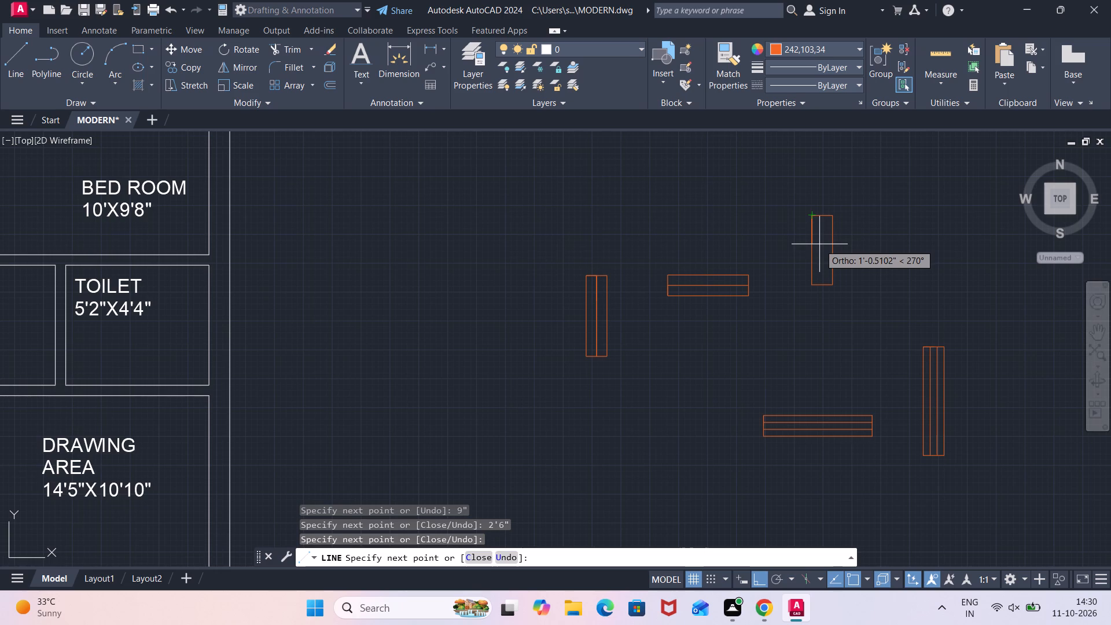
Draw a lengthwise centre line in the 2'6" by 9" rectangle, joining the midpoints of its short sides.
text(OFF)
key(Return)
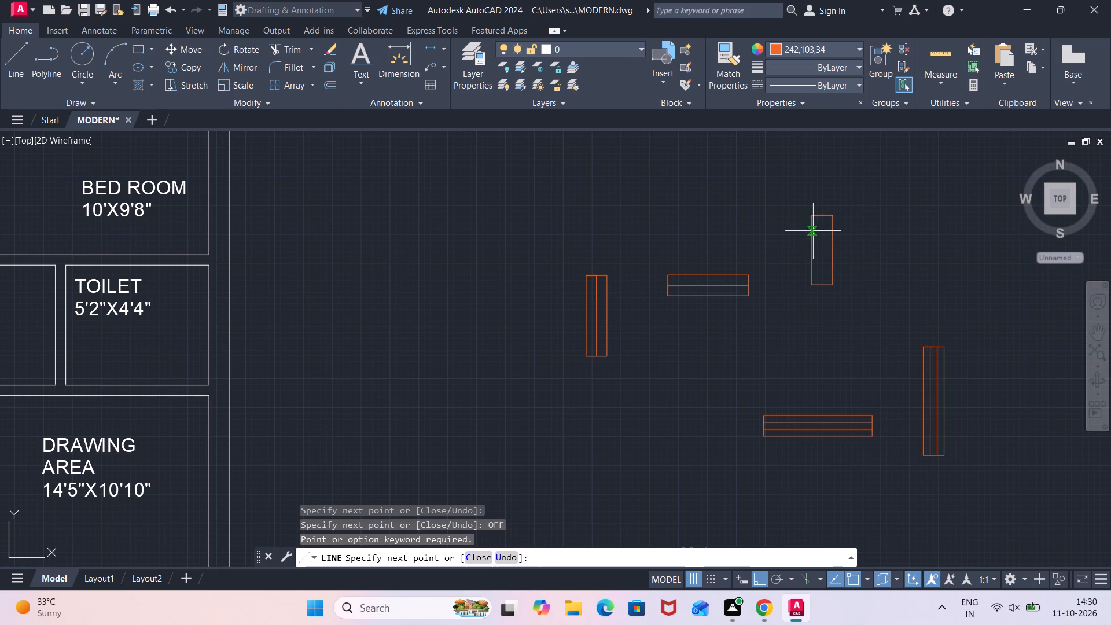
drag(823, 216, 823, 297)
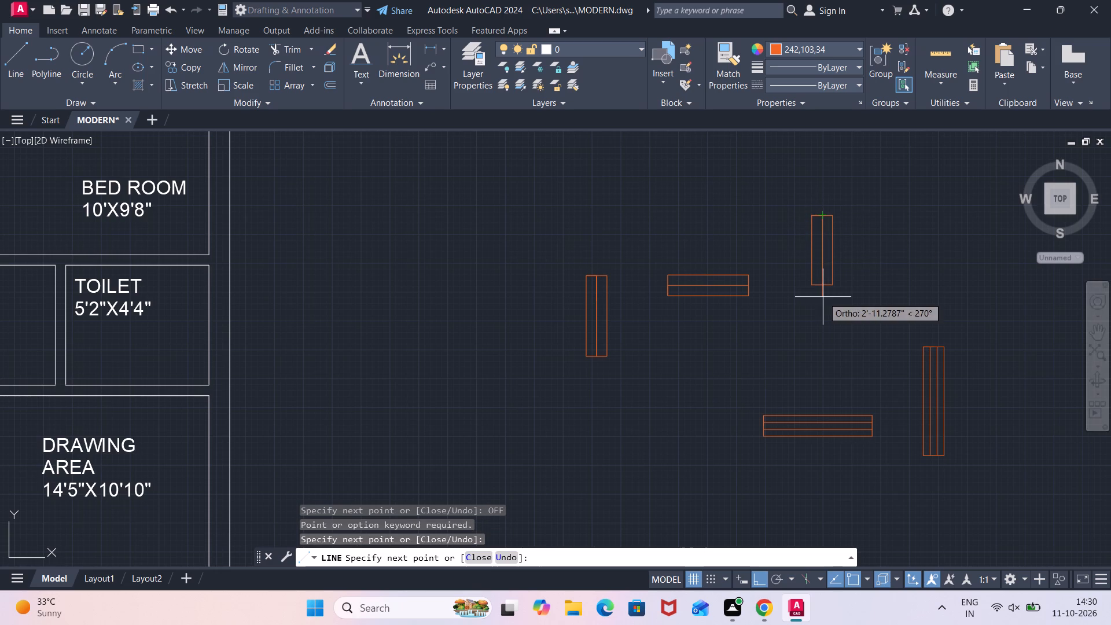
drag(823, 297, 822, 288)
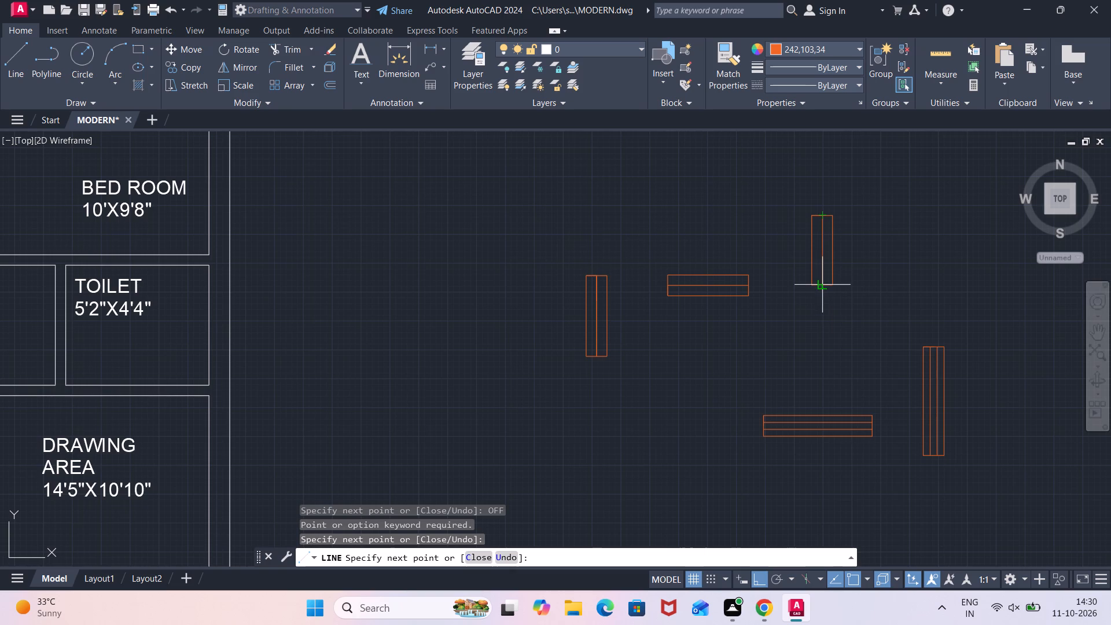
drag(822, 288, 825, 288)
click(825, 288)
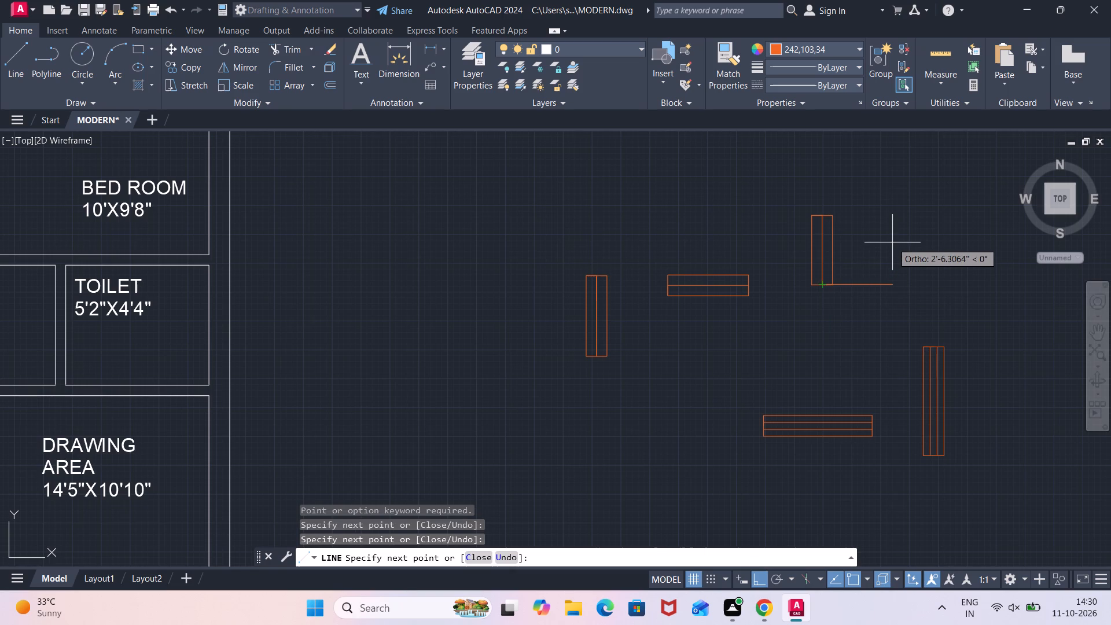
key(Escape)
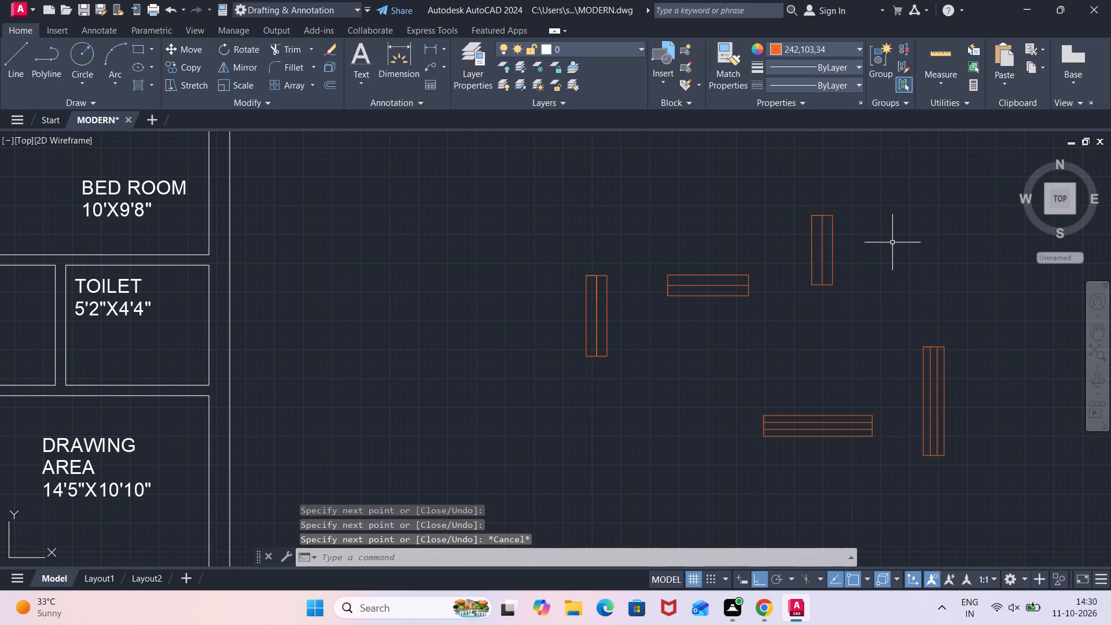
Draw a closed horizontal rectangle 2'6" long and 9" high with lines, beside the vertical 2'6" by 9" symbol.
key(l)
key(Return)
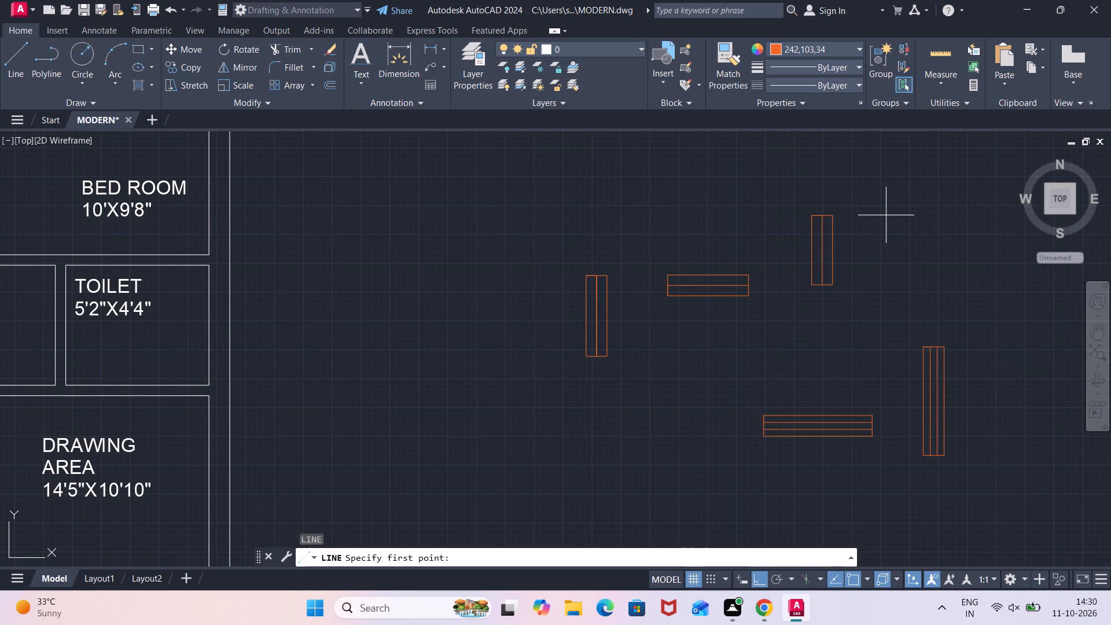
drag(880, 226, 885, 227)
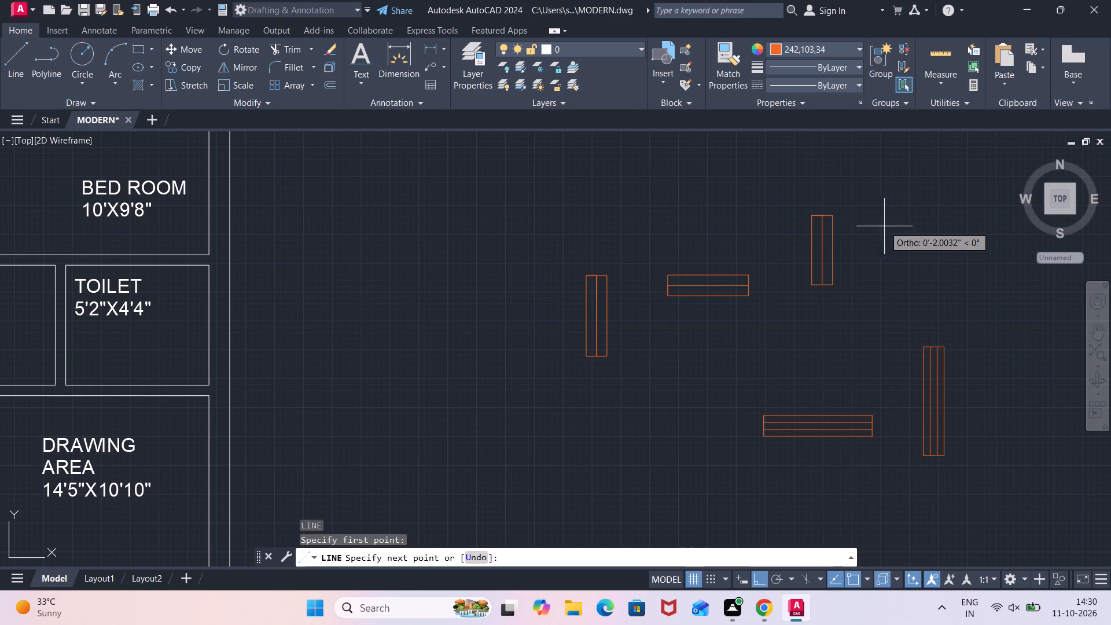
drag(885, 227, 942, 220)
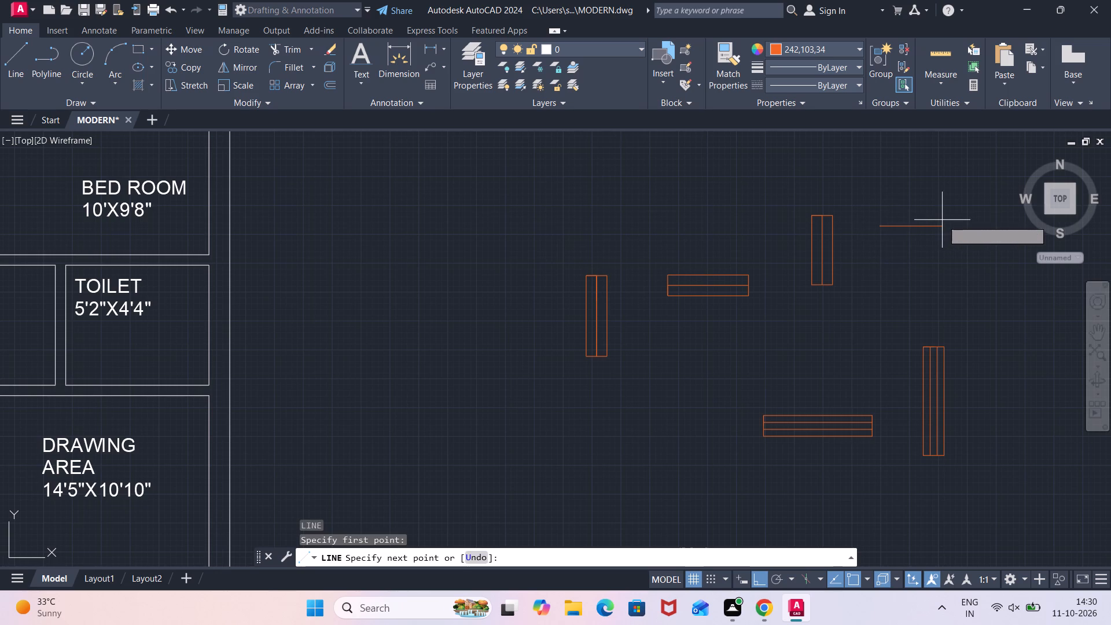
key(2)
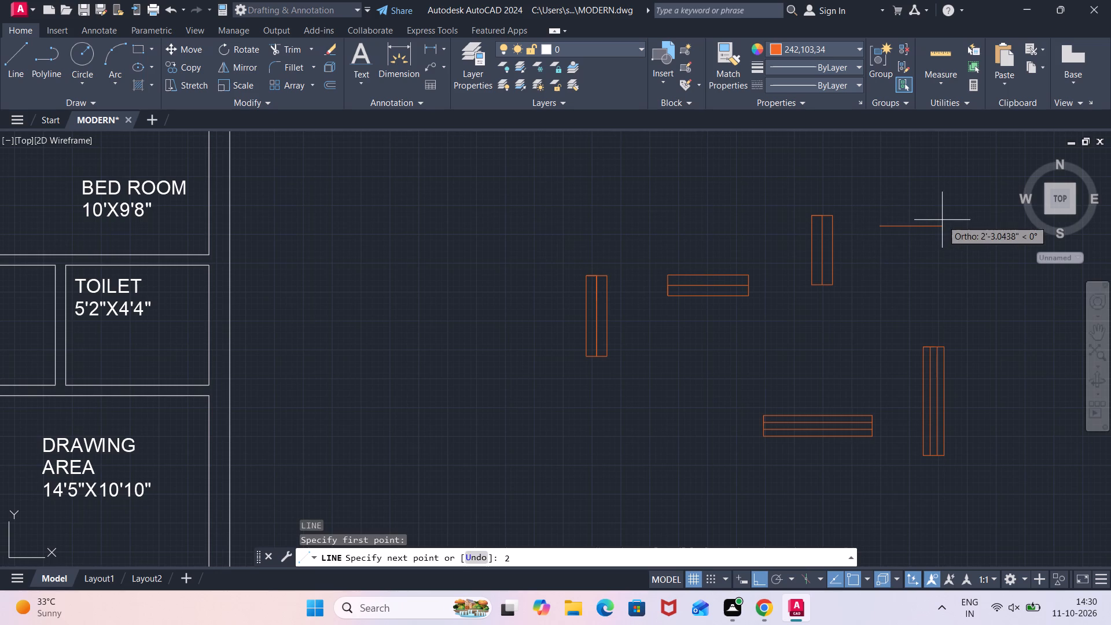
text('6")
key(Return)
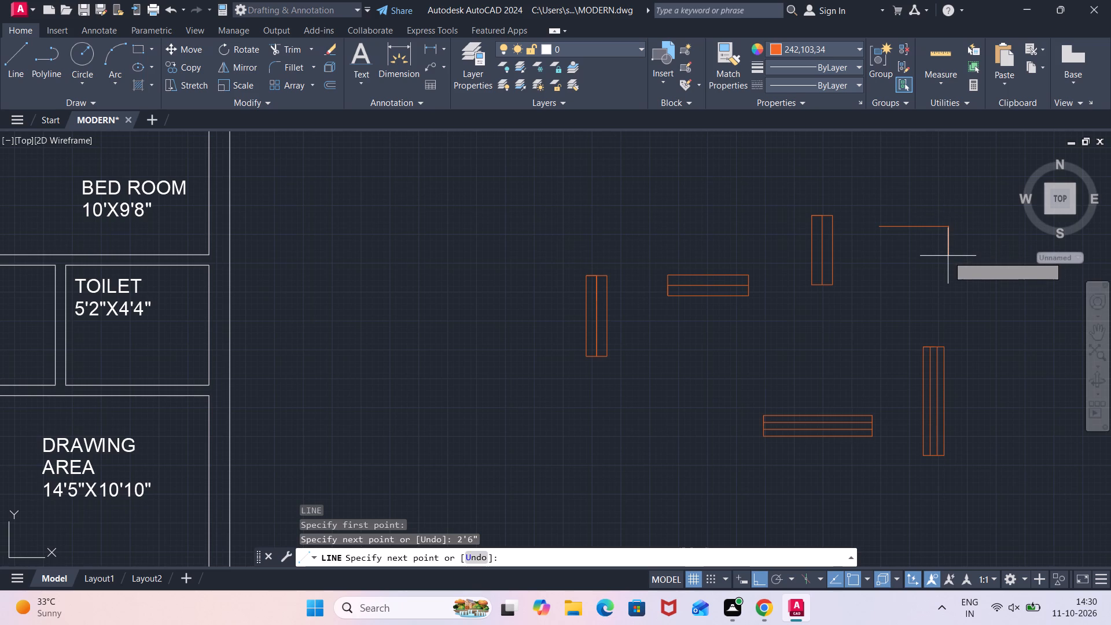
key(9)
key(shift+quotedbl)
key(Return)
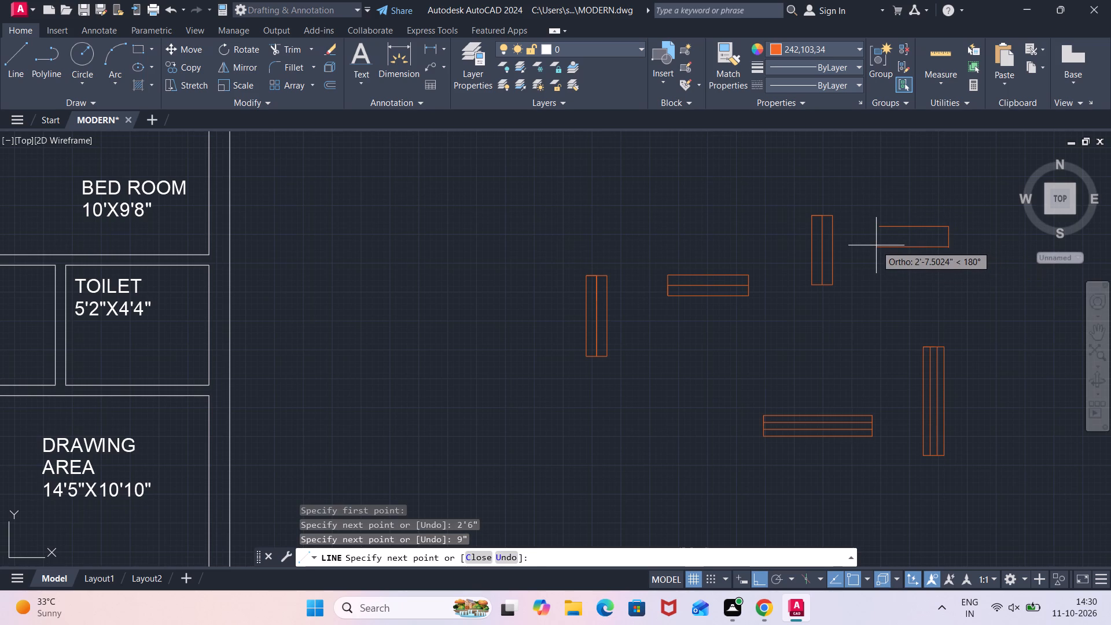
text(2')
key(6)
key(shift+quotedbl)
key(Return)
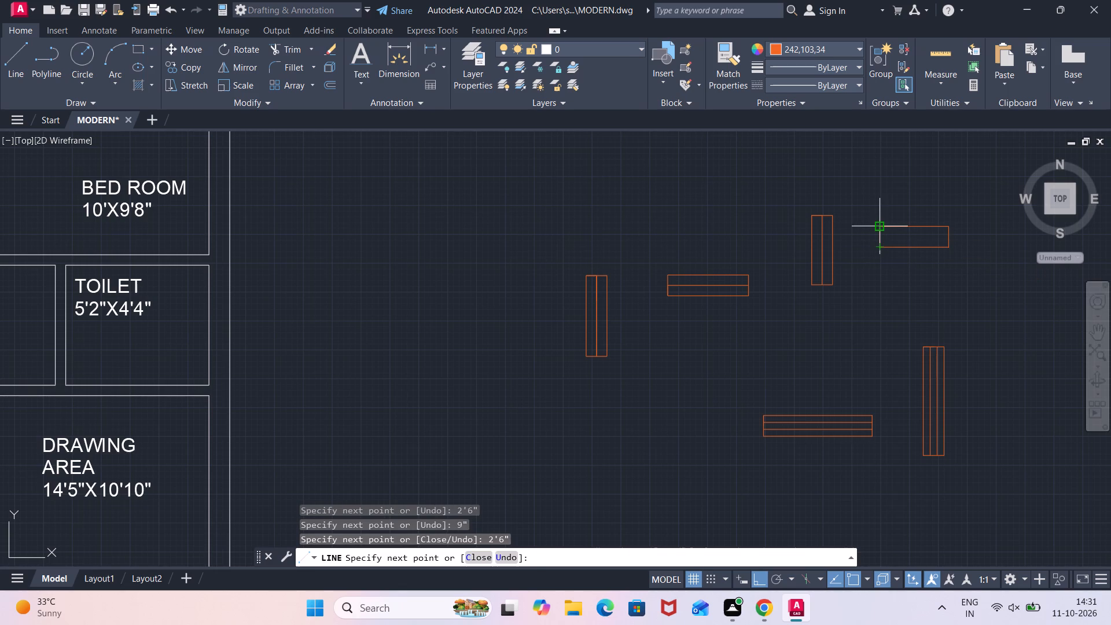
click(880, 226)
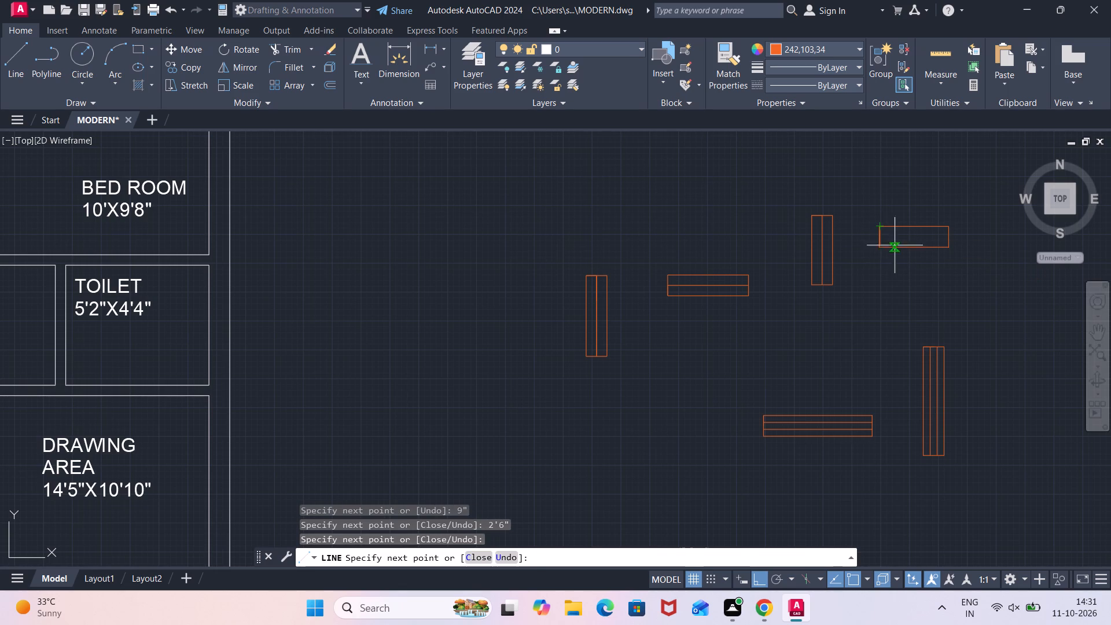
key(Escape)
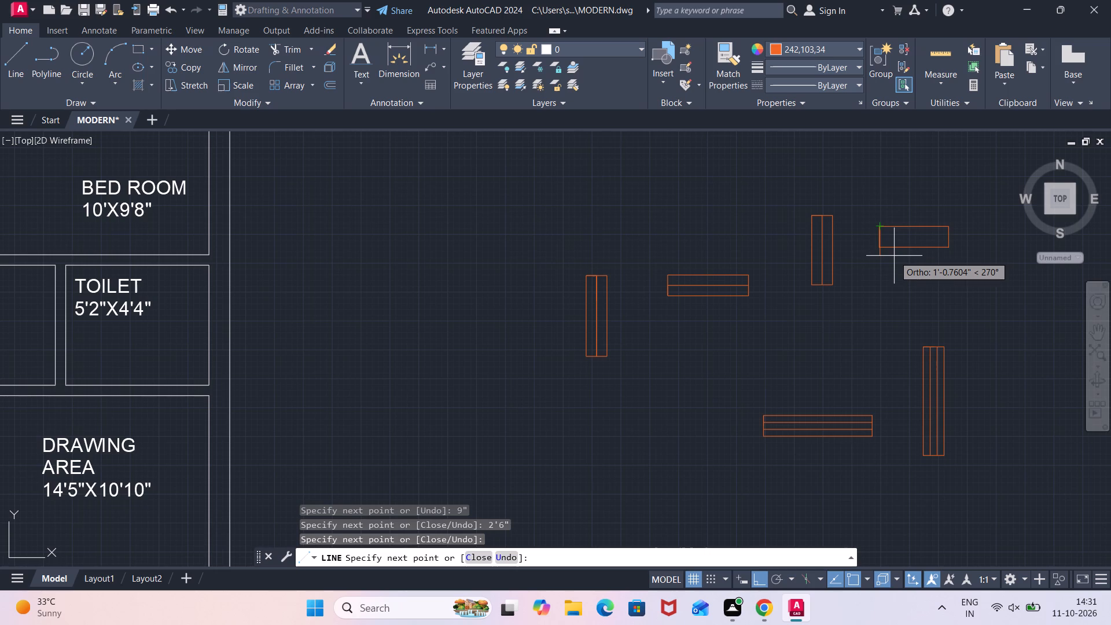
Draw a lengthwise centre line in the horizontal 2'6" by 9" rectangle, joining the midpoints of its short sides.
key(l)
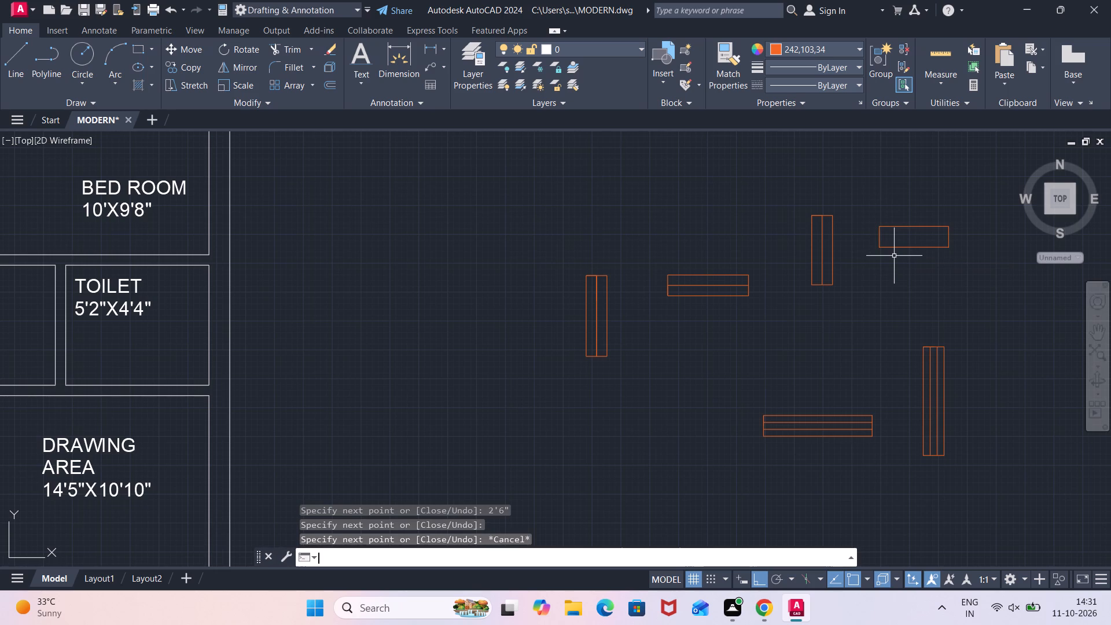
key(Return)
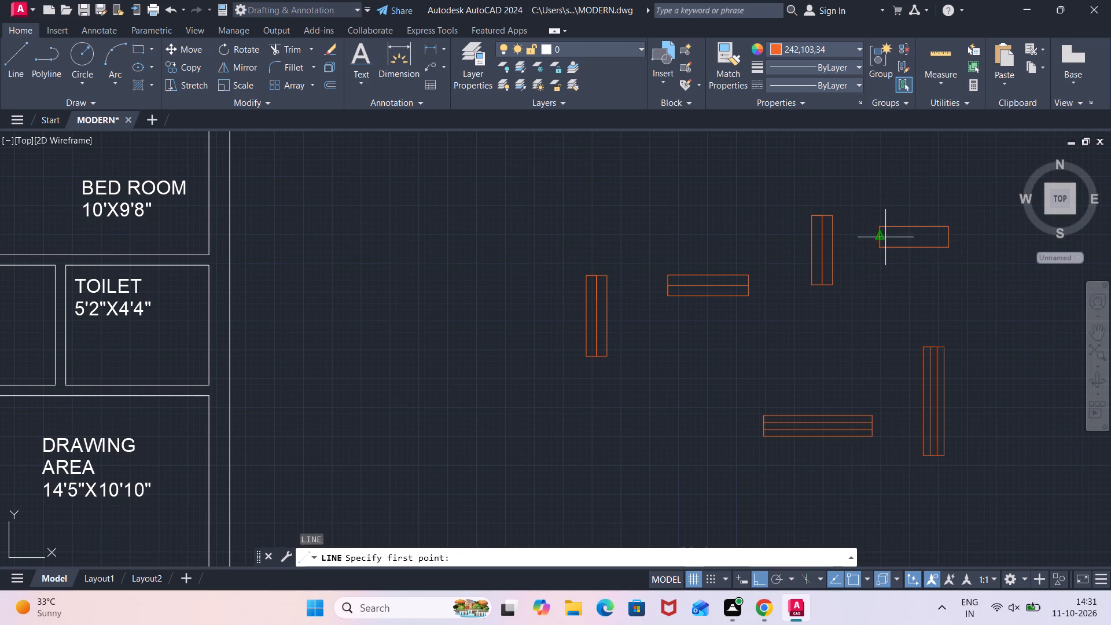
drag(885, 237, 949, 239)
click(949, 239)
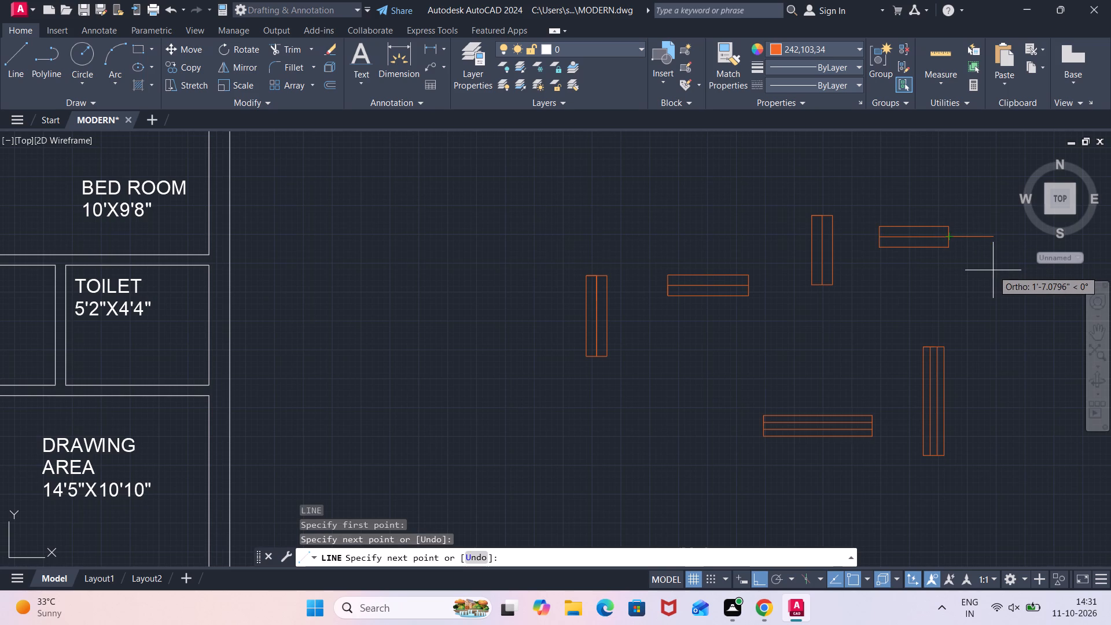
key(Escape)
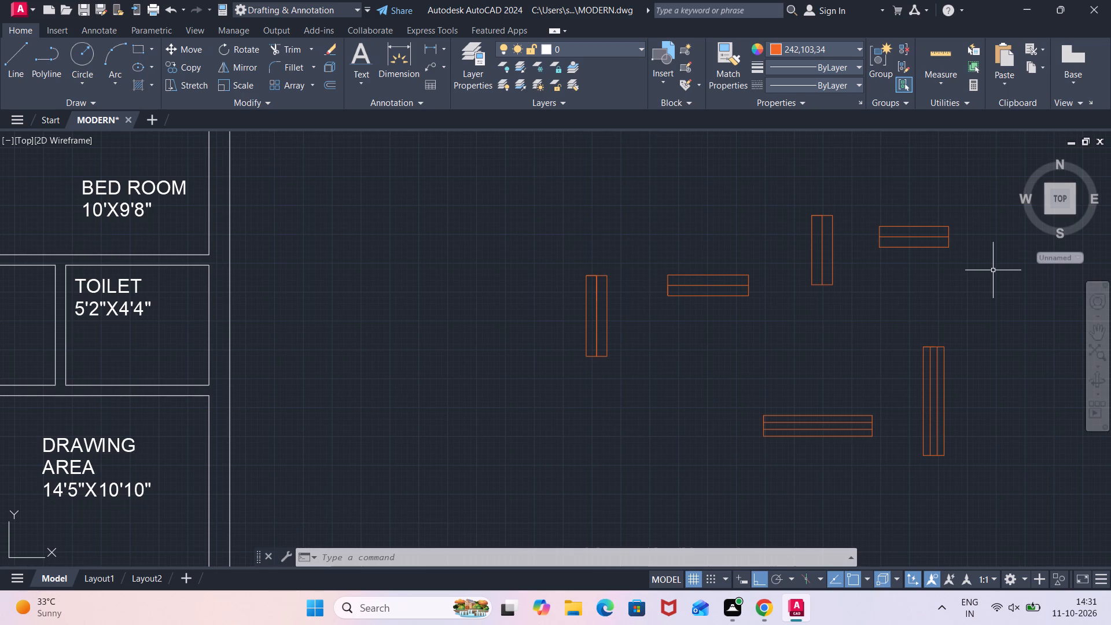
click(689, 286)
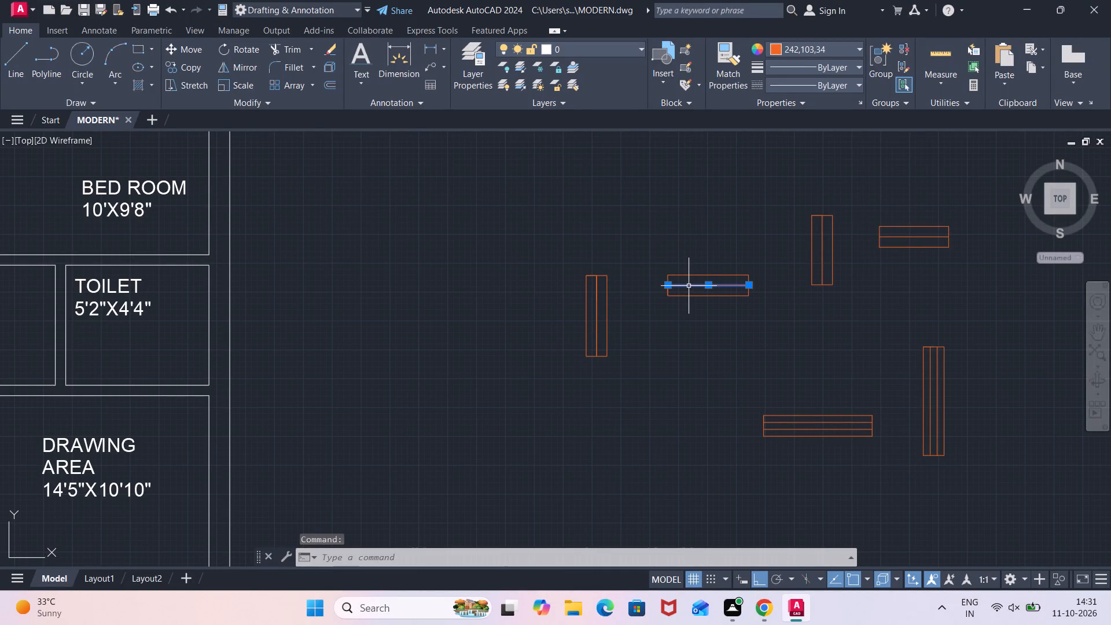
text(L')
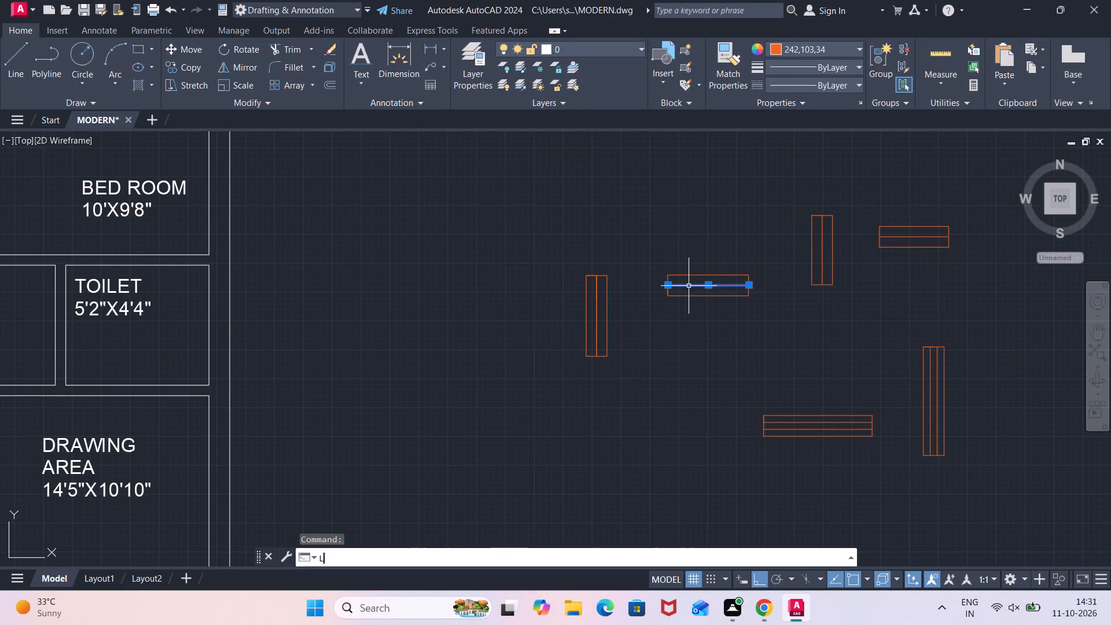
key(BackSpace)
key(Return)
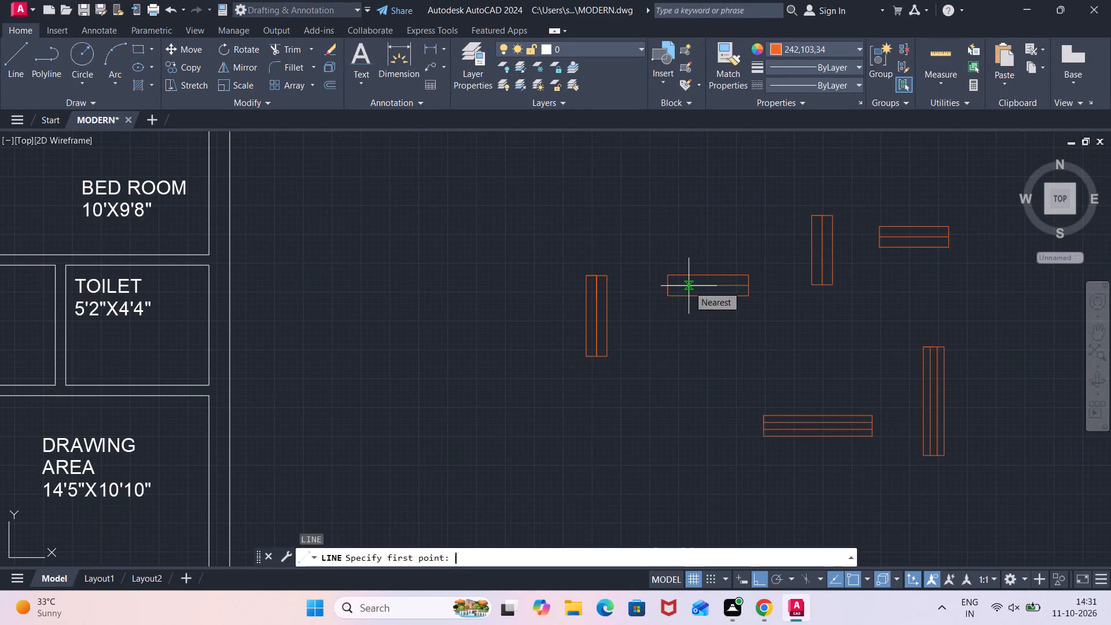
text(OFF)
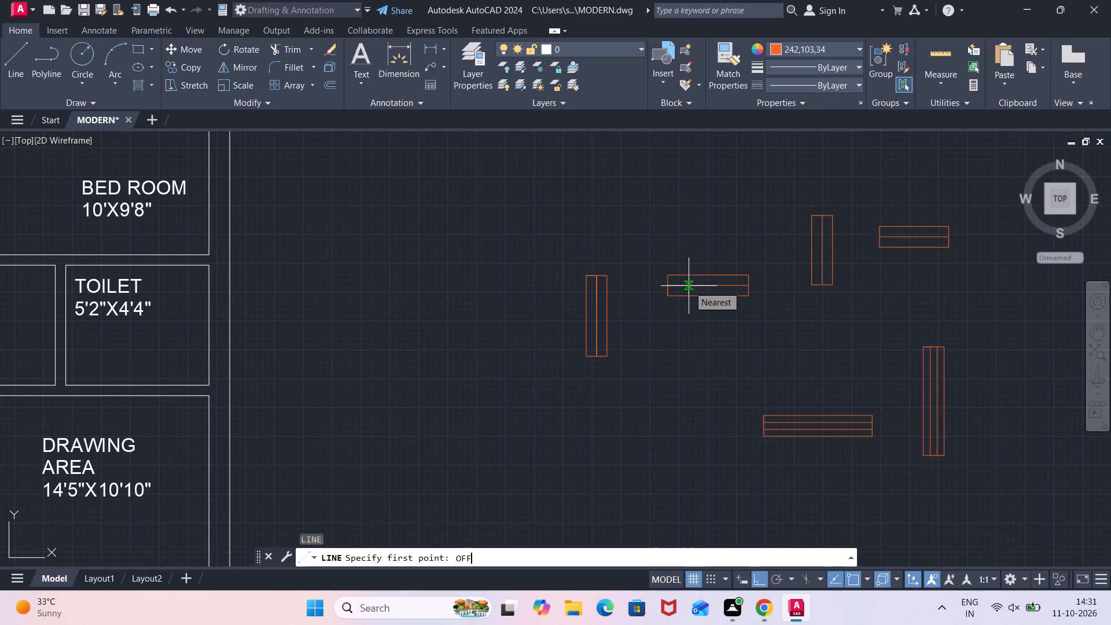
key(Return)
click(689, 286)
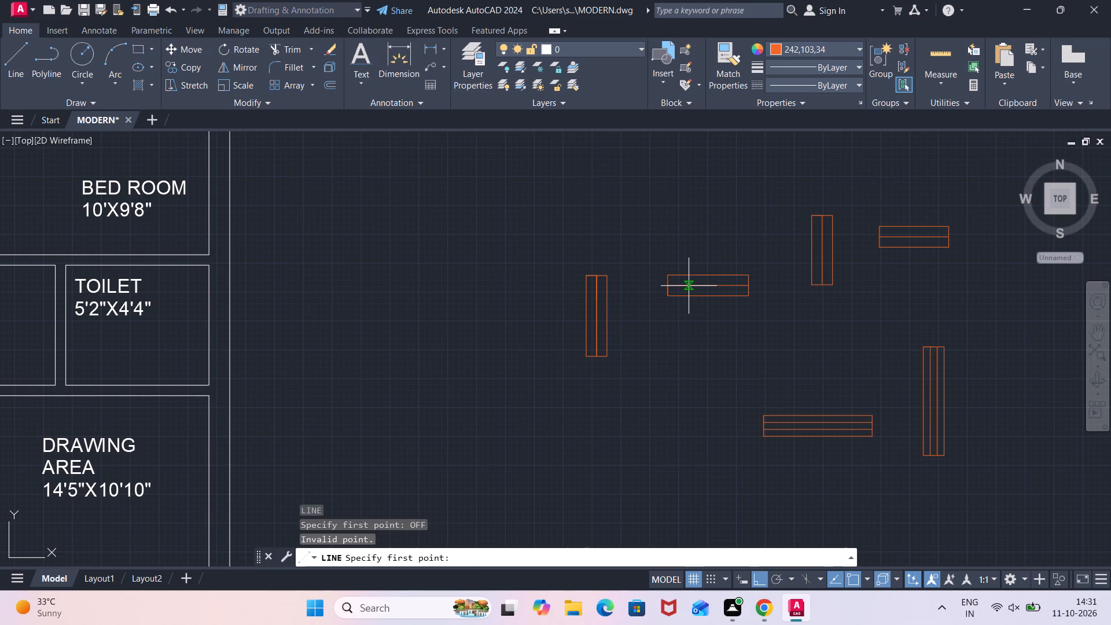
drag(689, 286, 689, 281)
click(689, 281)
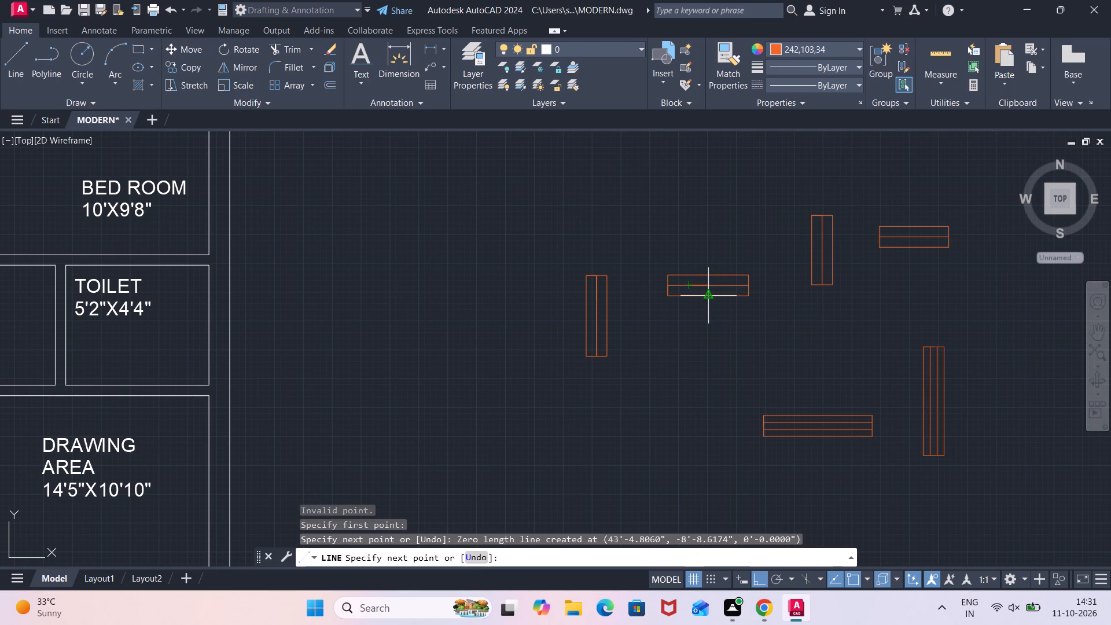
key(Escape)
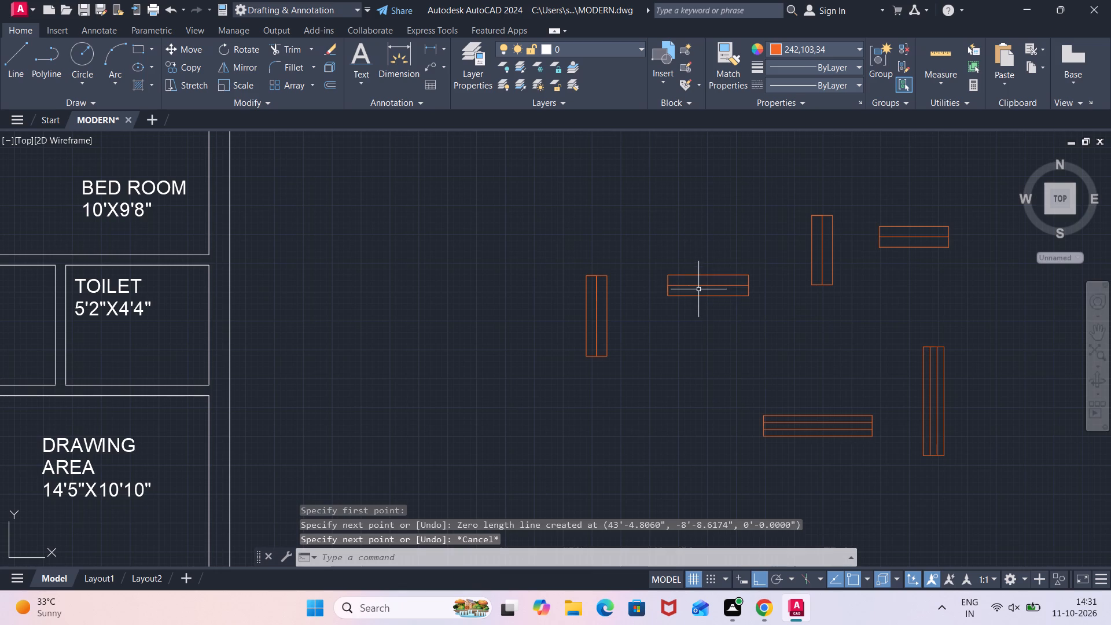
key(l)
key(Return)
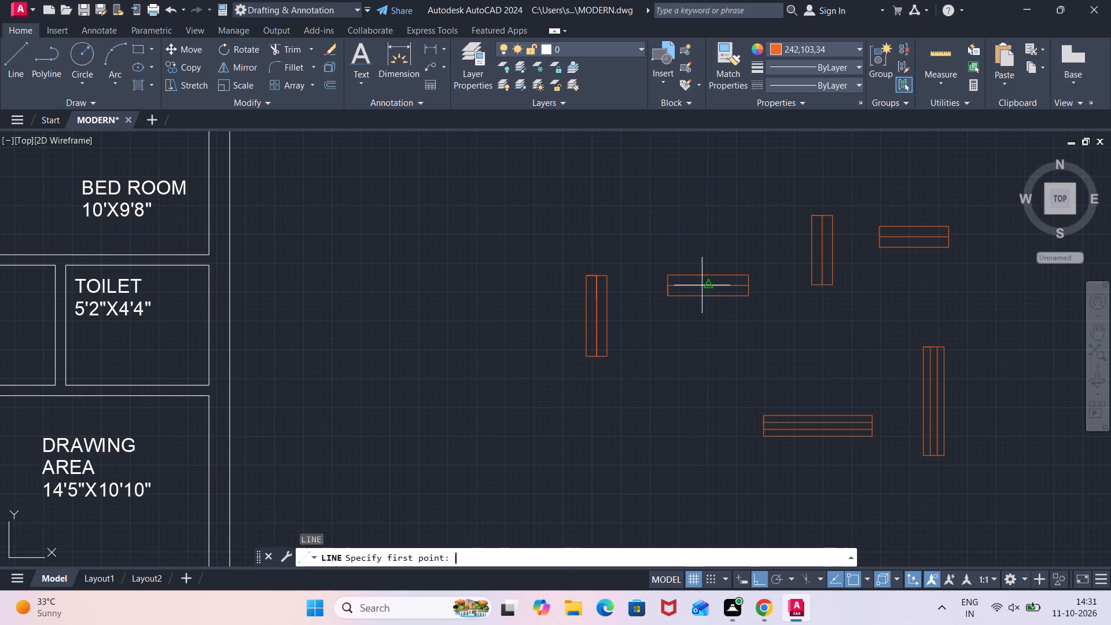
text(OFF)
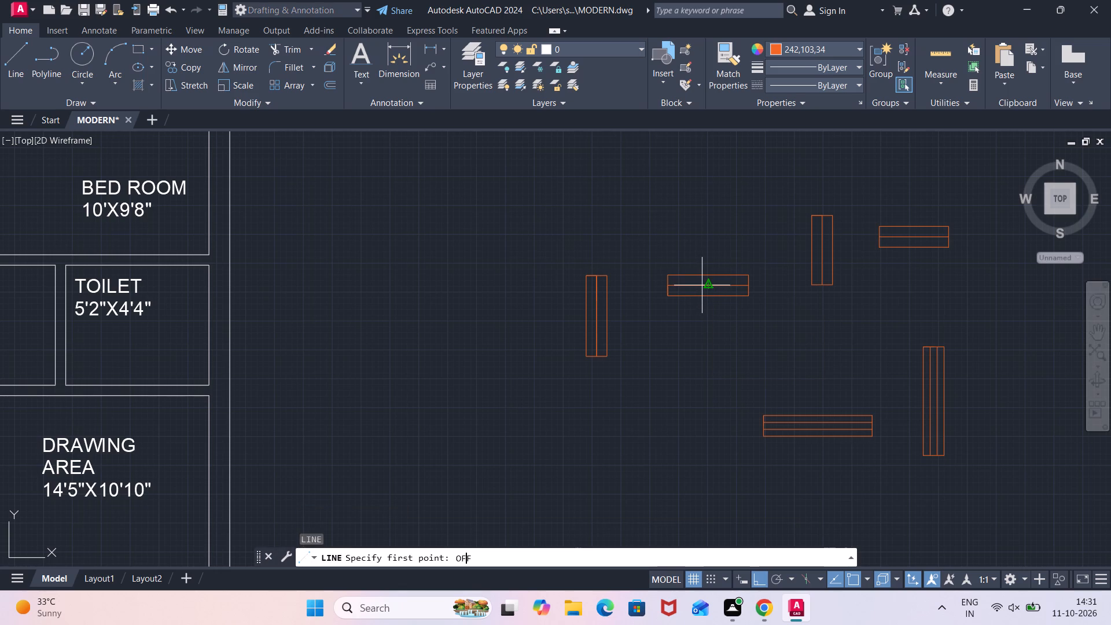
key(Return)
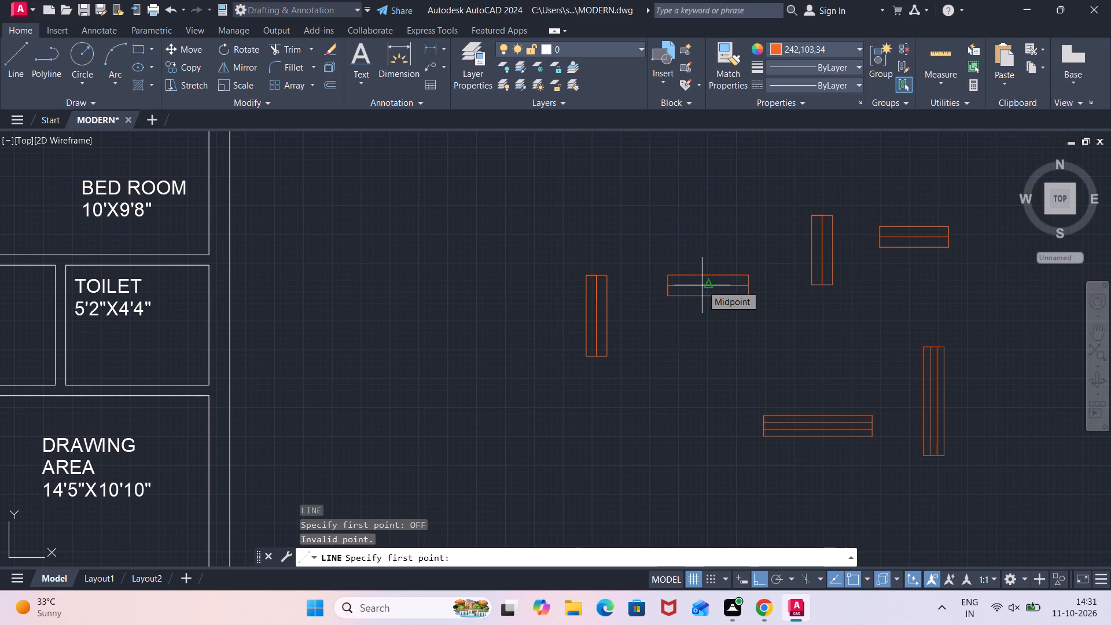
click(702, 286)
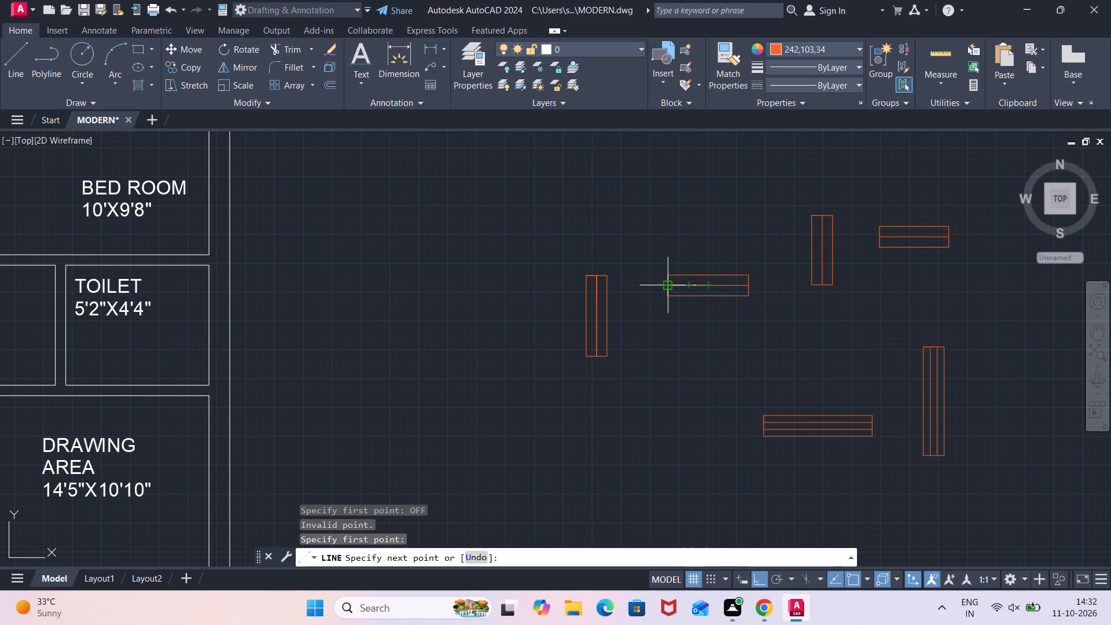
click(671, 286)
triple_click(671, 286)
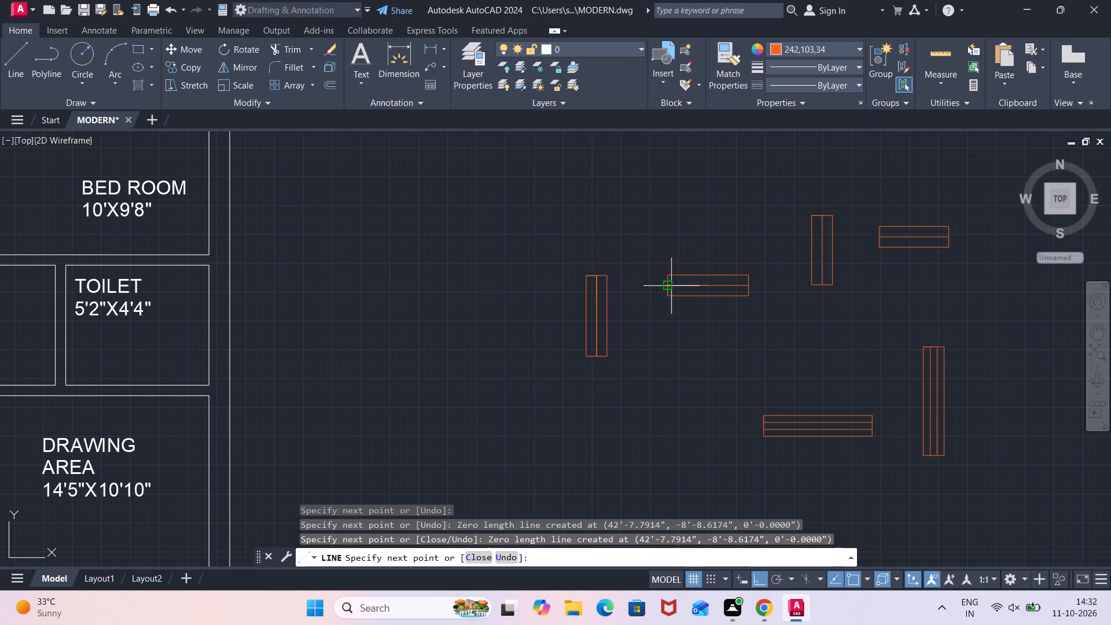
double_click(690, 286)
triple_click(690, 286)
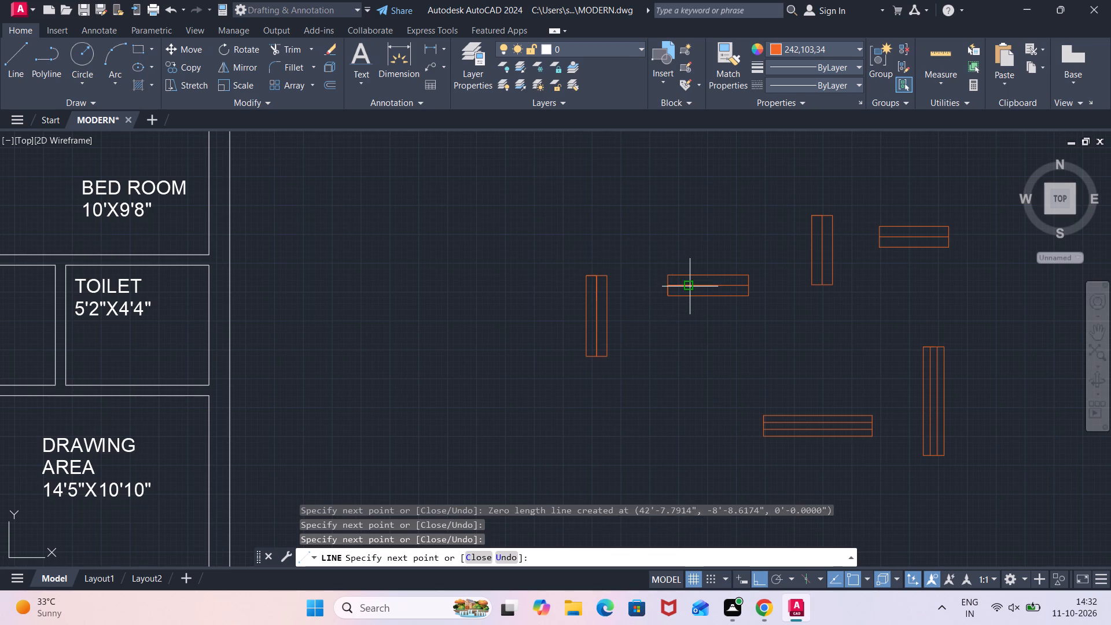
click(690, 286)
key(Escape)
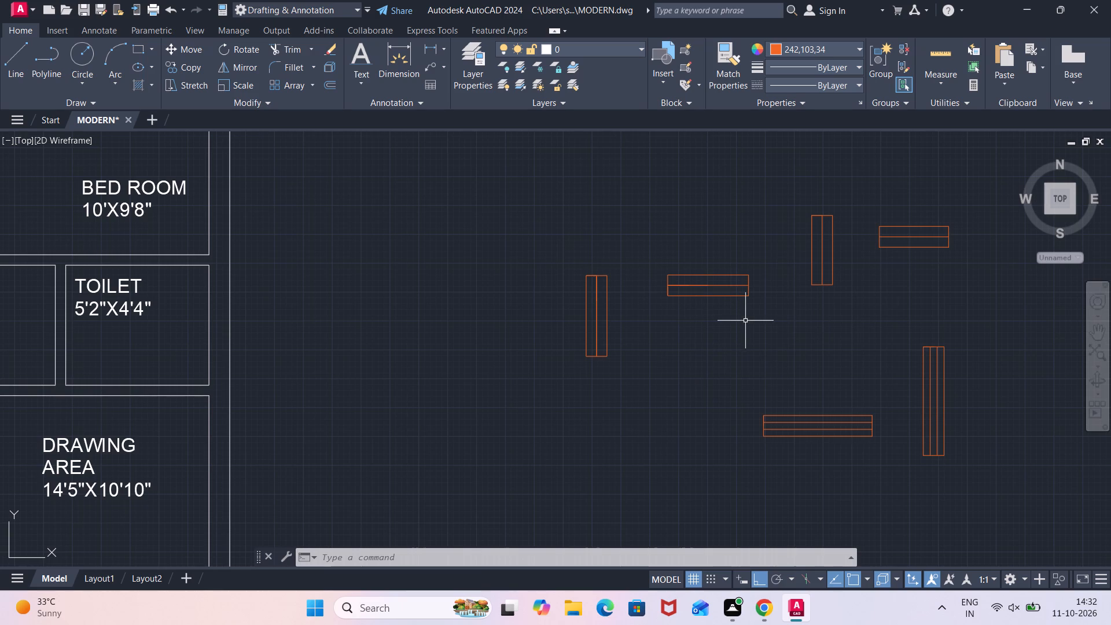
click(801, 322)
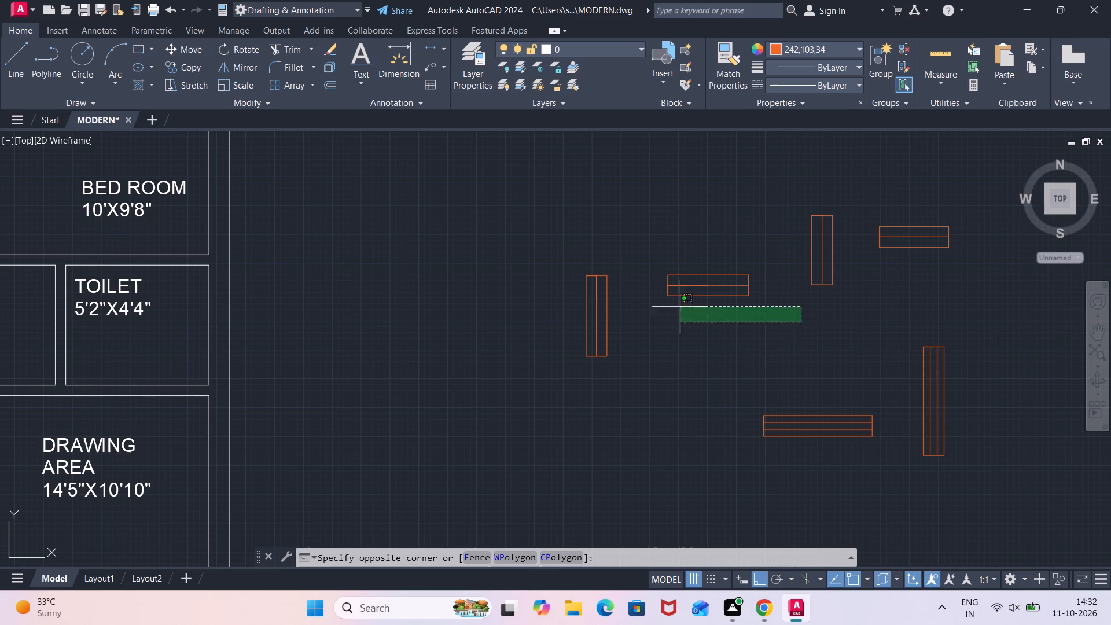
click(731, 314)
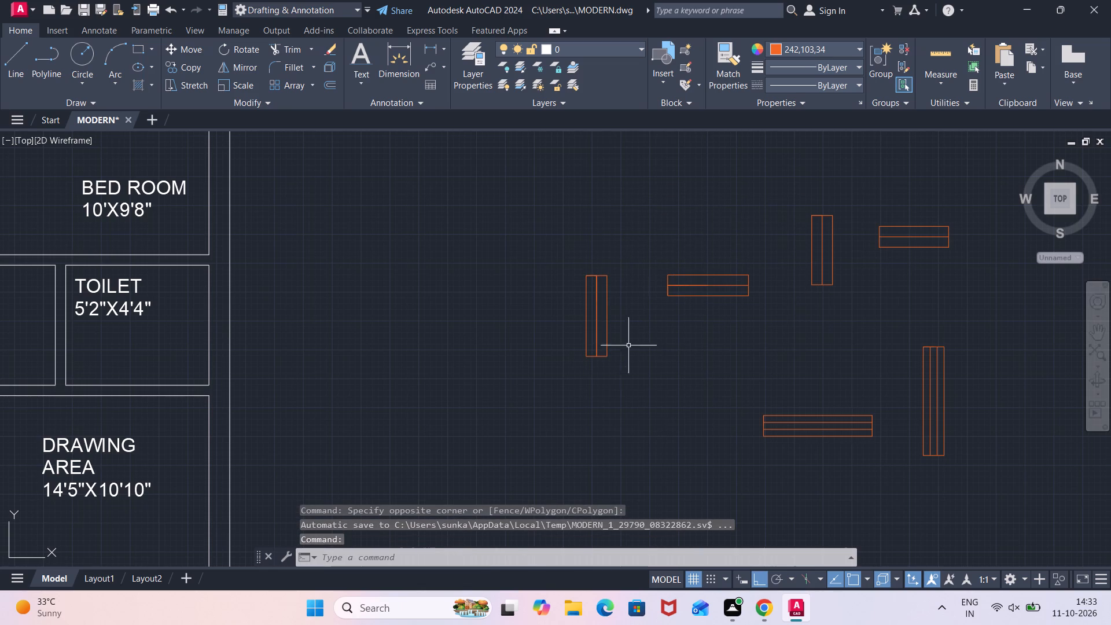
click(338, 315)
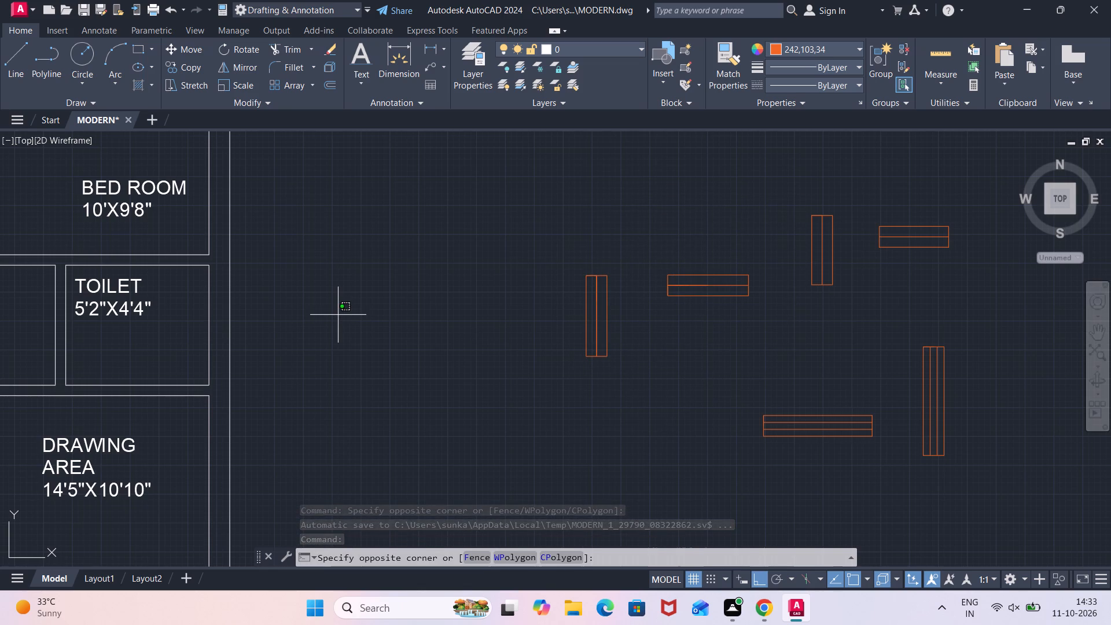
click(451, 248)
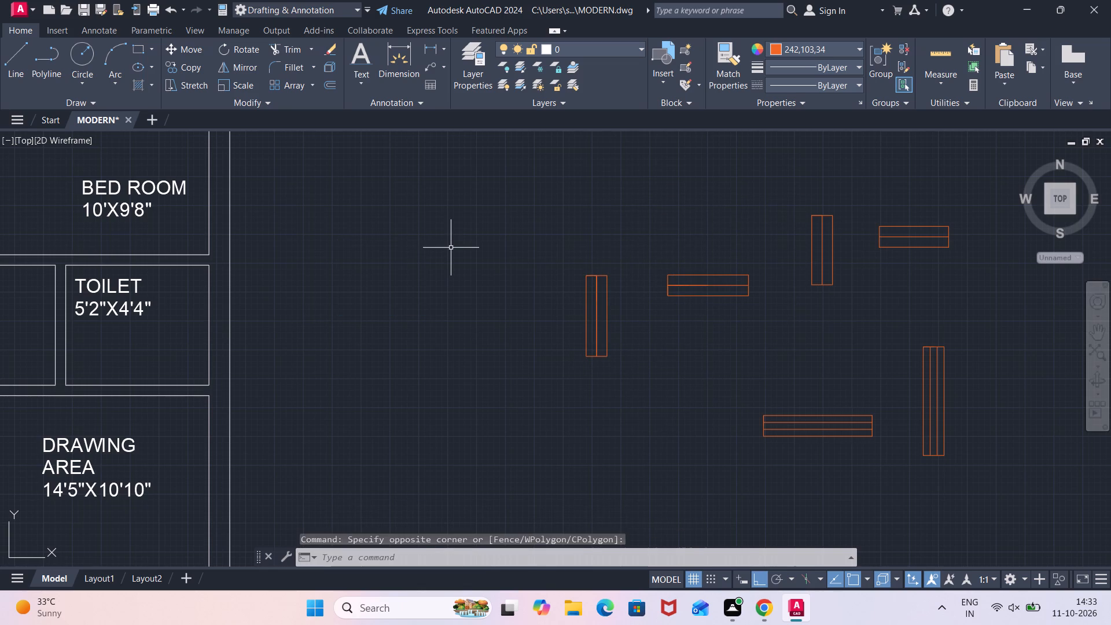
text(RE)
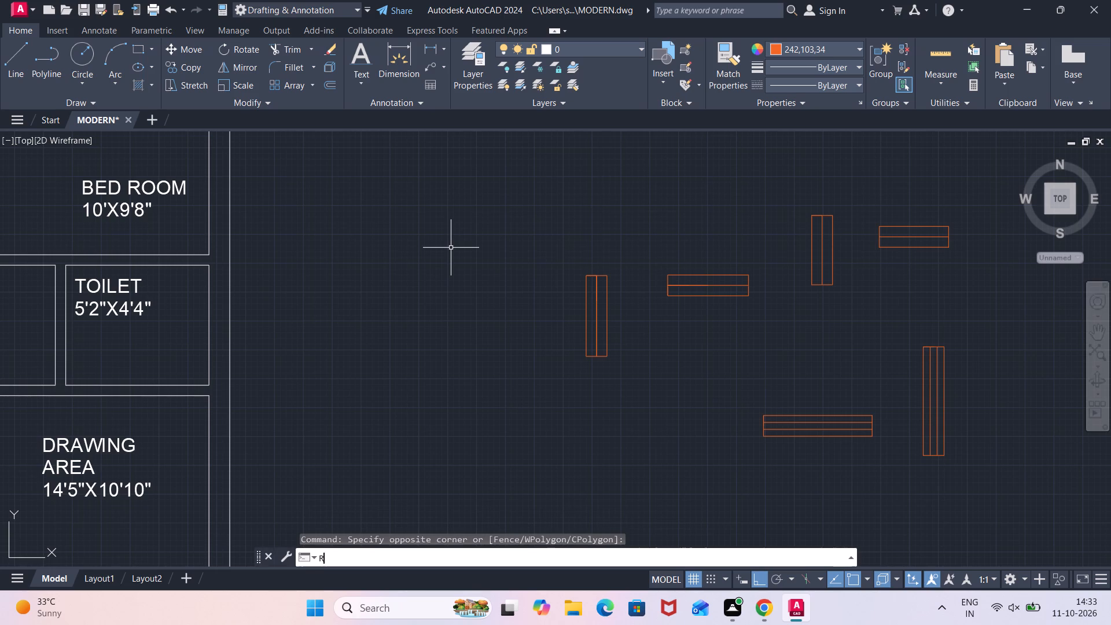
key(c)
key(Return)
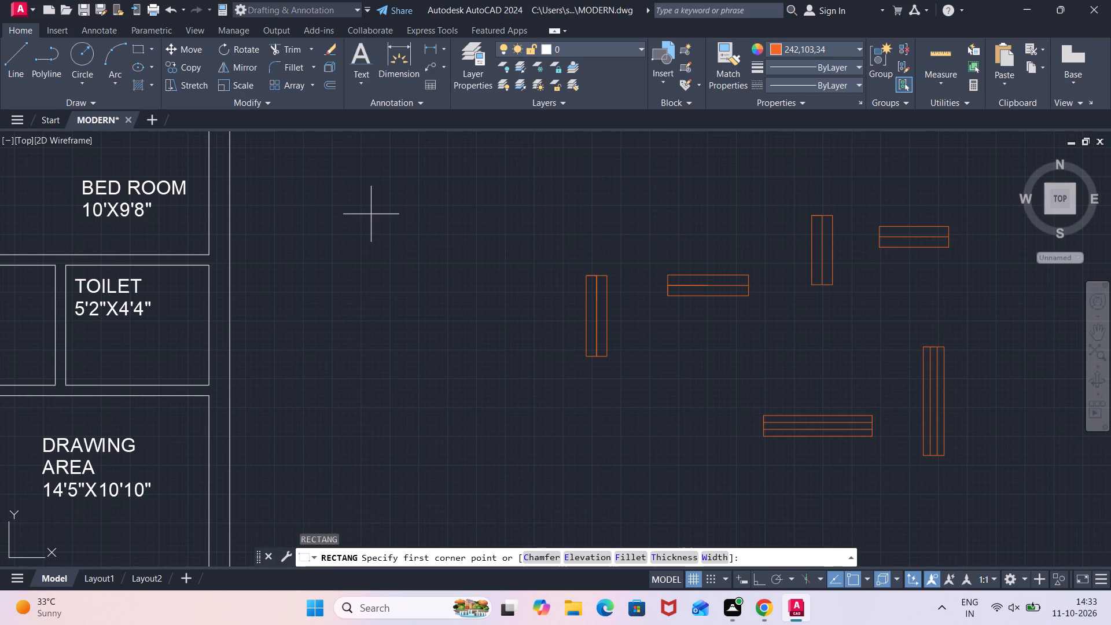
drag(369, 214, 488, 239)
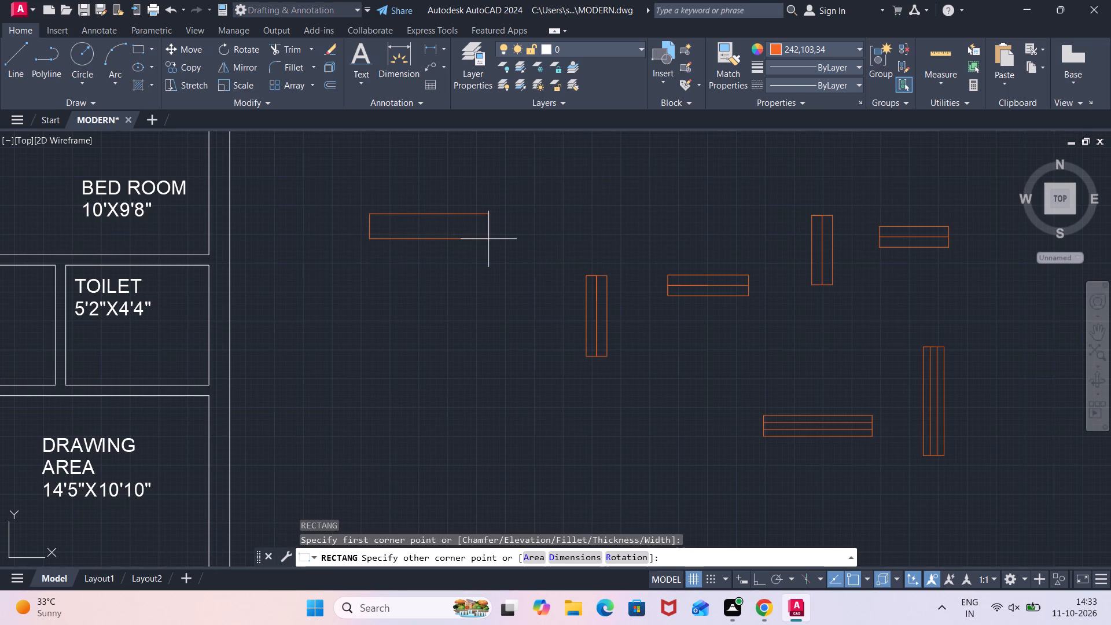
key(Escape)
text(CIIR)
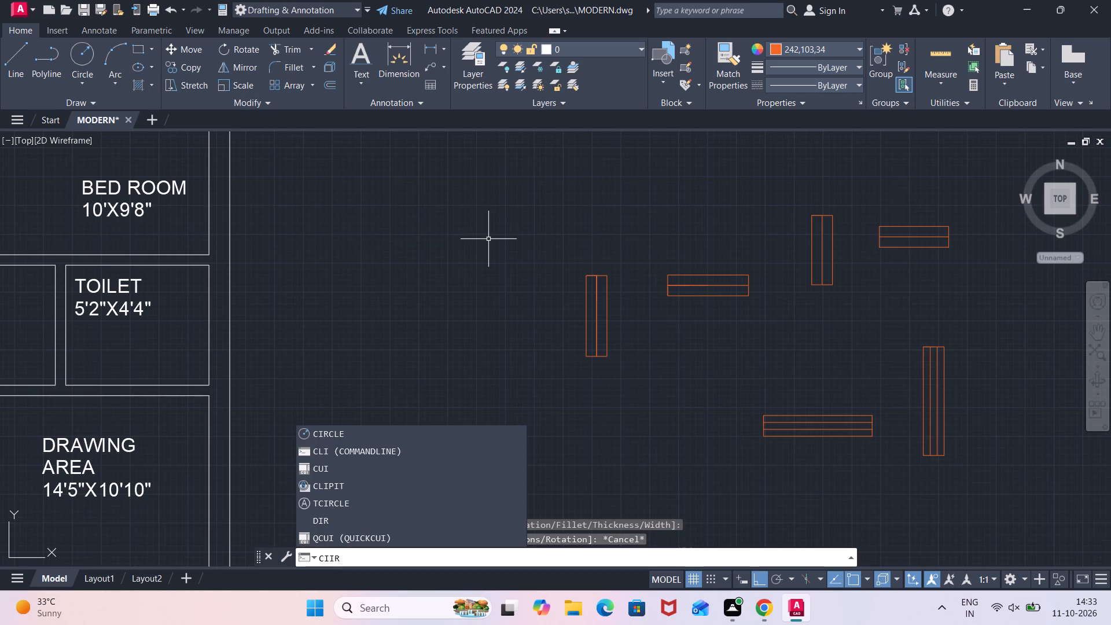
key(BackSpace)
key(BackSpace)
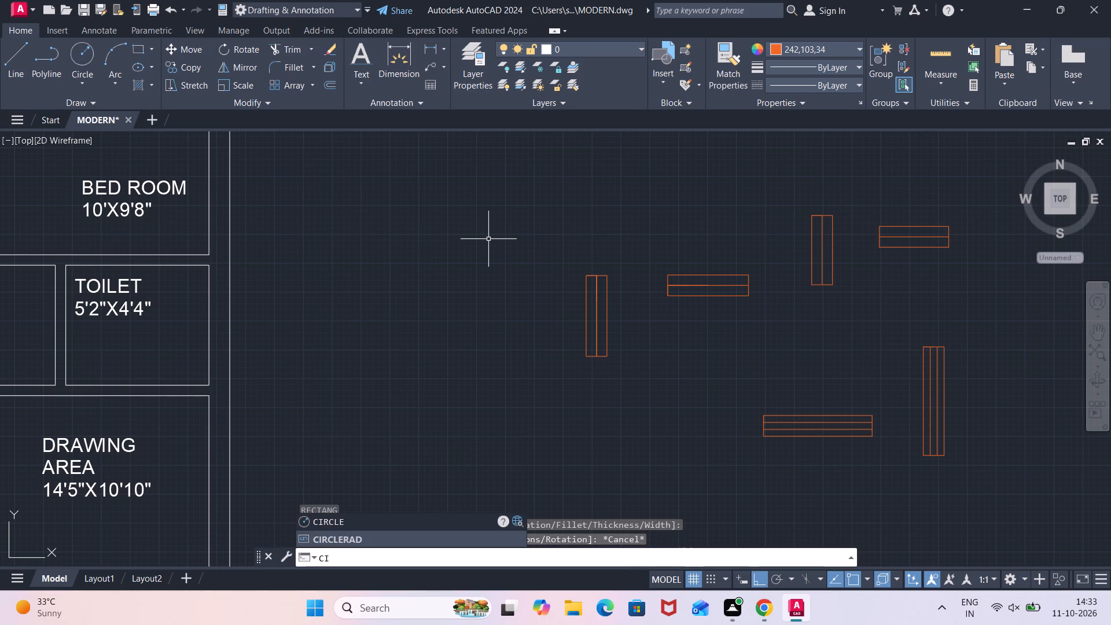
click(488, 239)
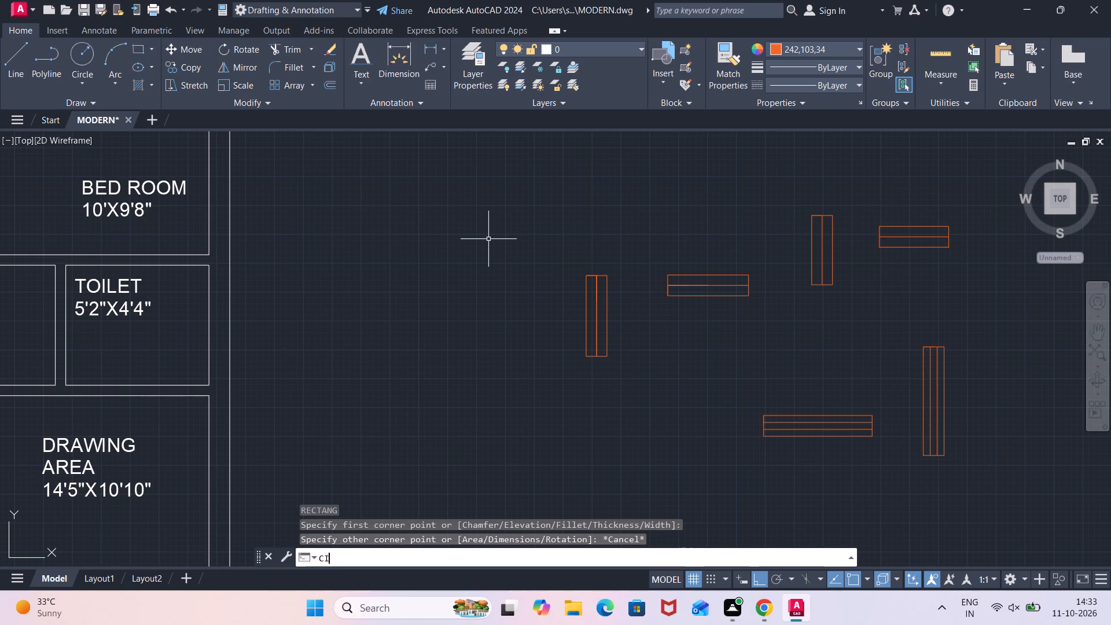
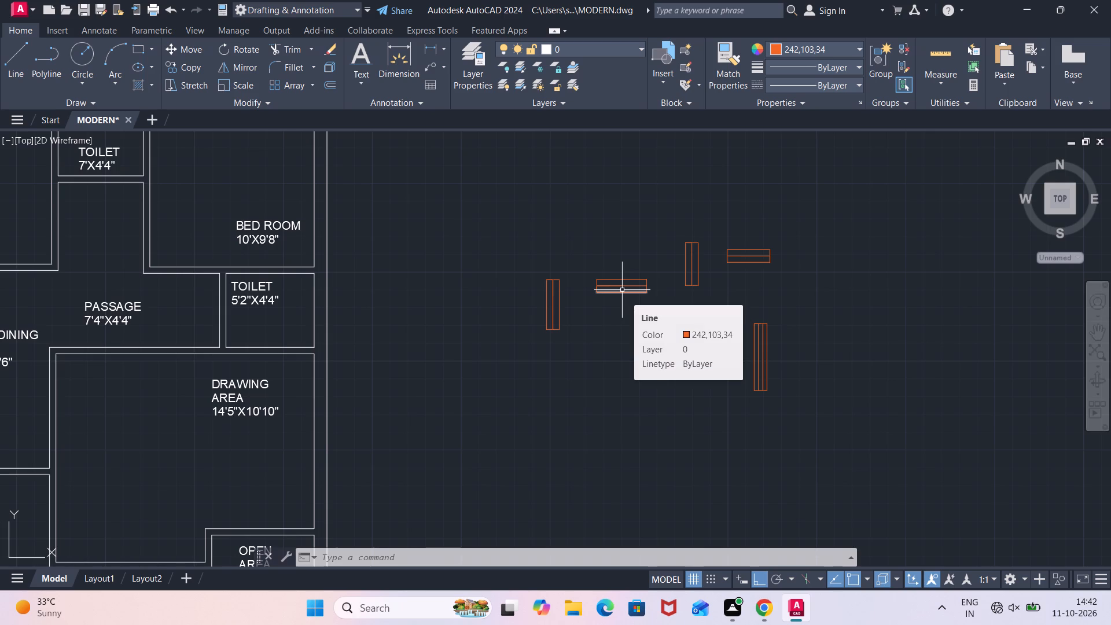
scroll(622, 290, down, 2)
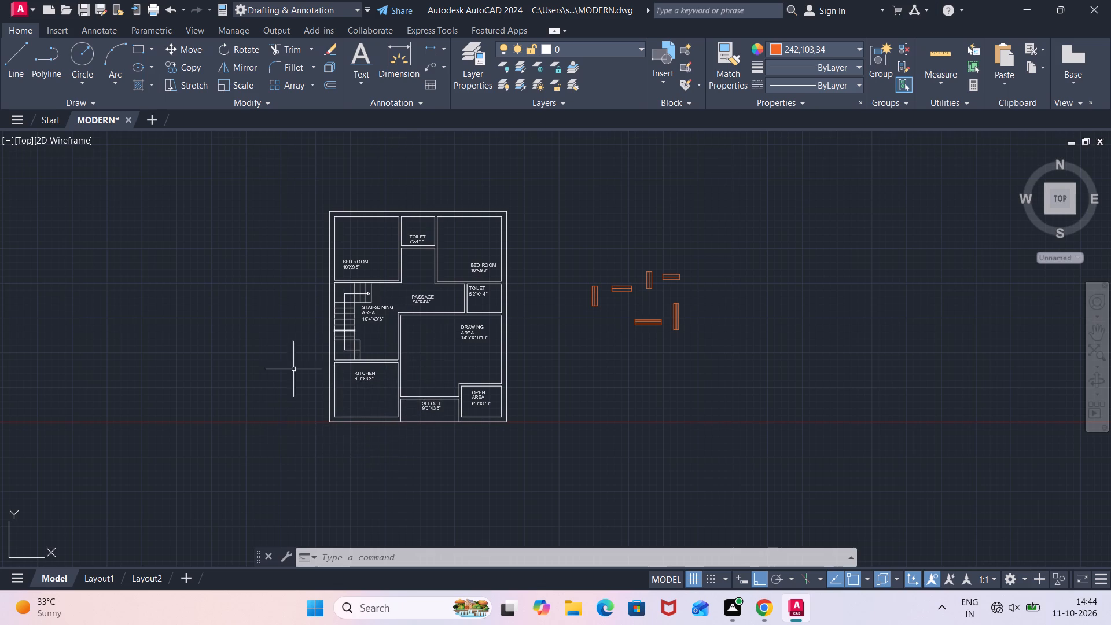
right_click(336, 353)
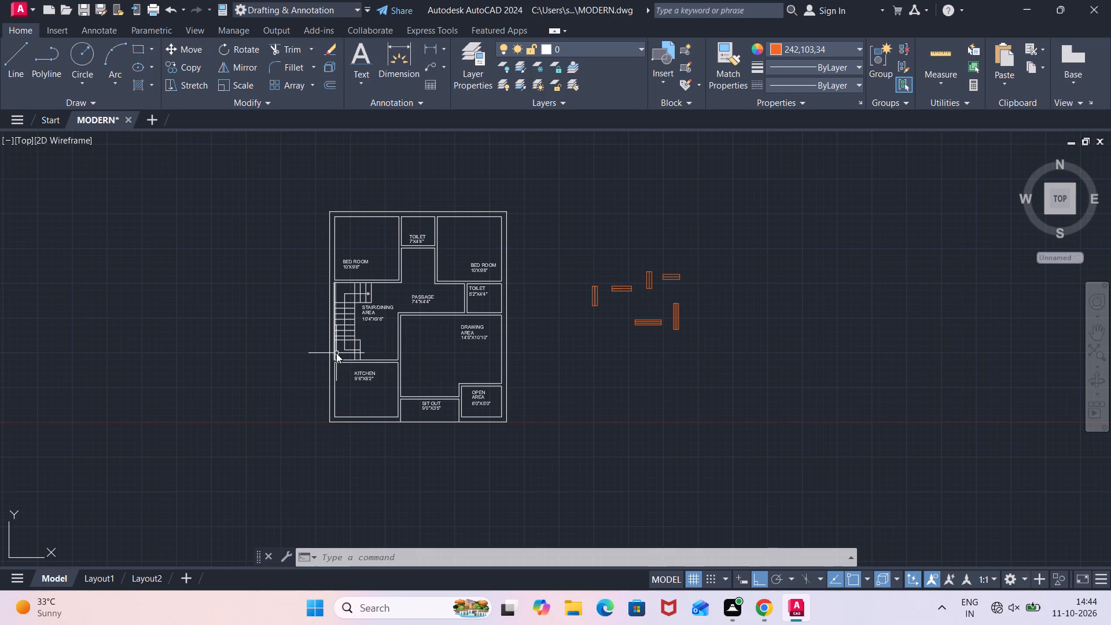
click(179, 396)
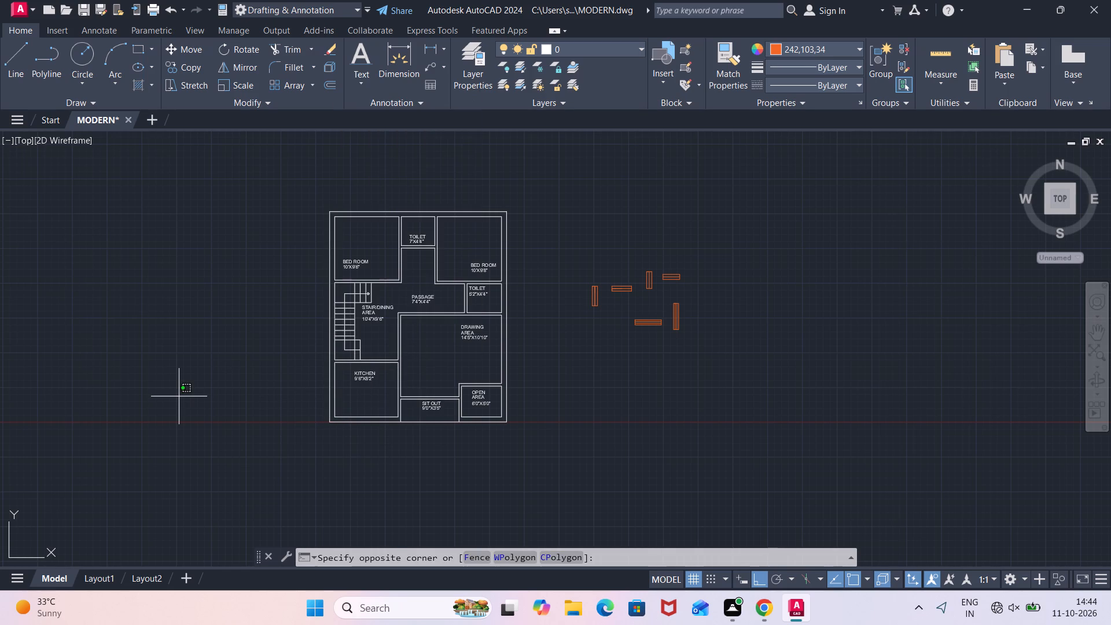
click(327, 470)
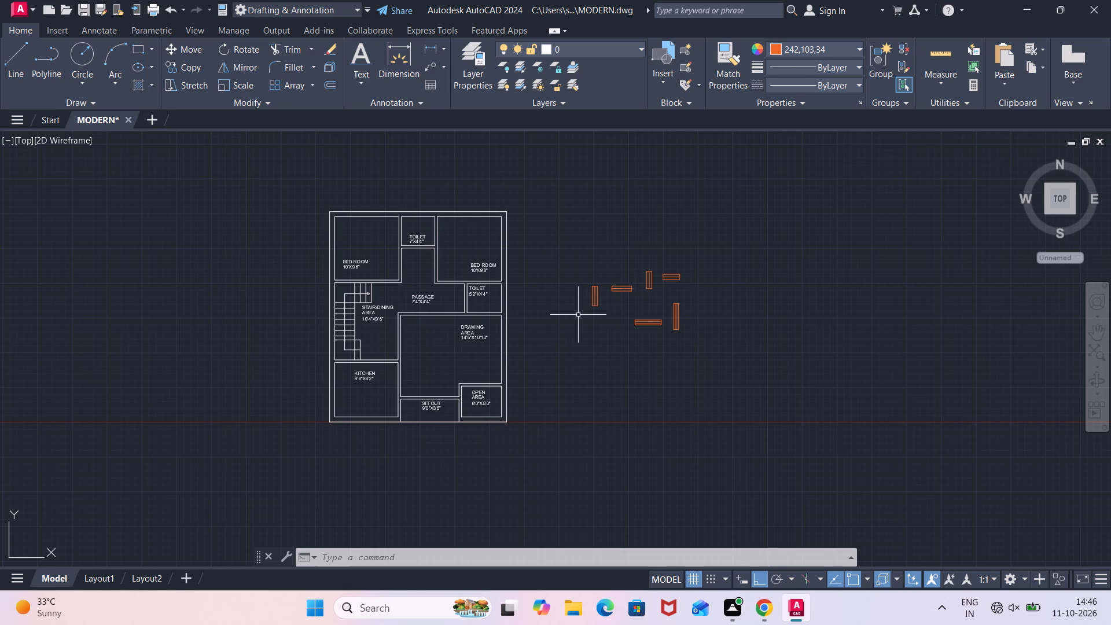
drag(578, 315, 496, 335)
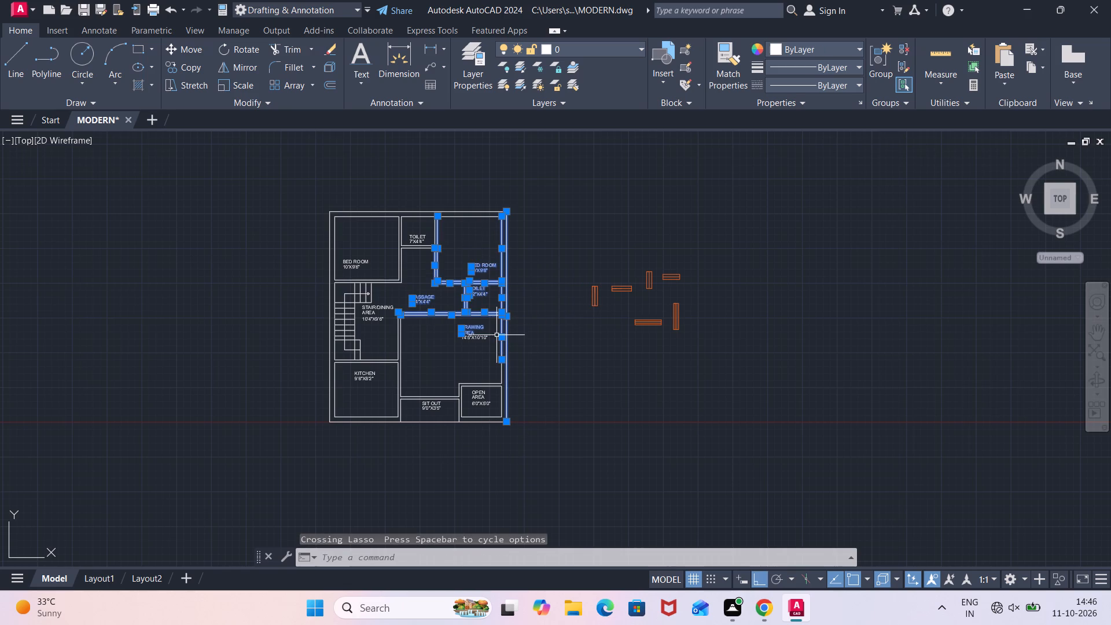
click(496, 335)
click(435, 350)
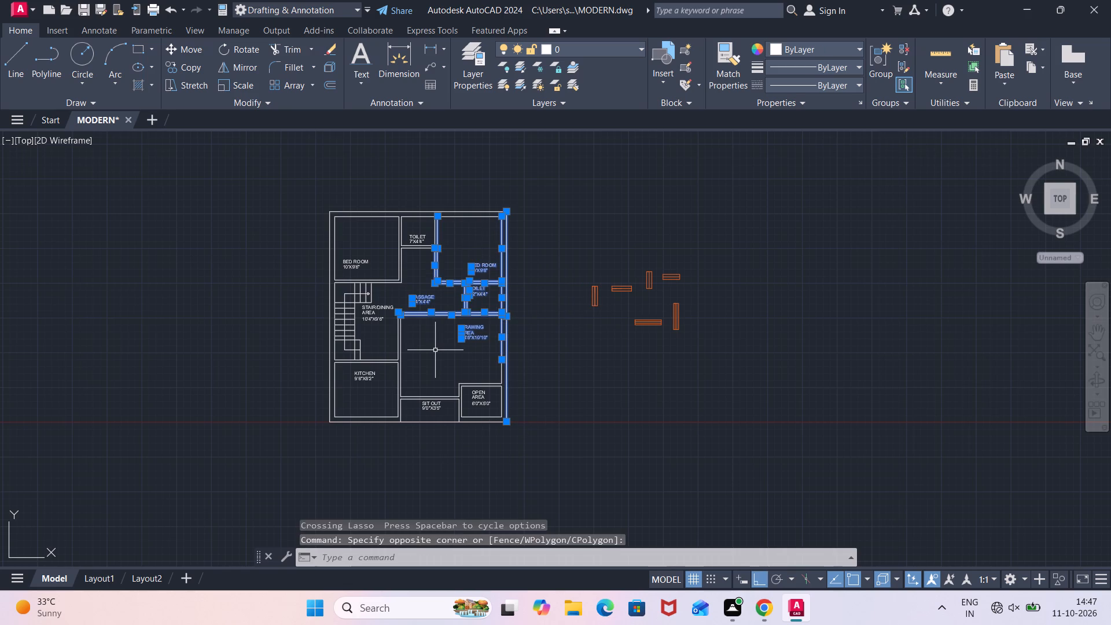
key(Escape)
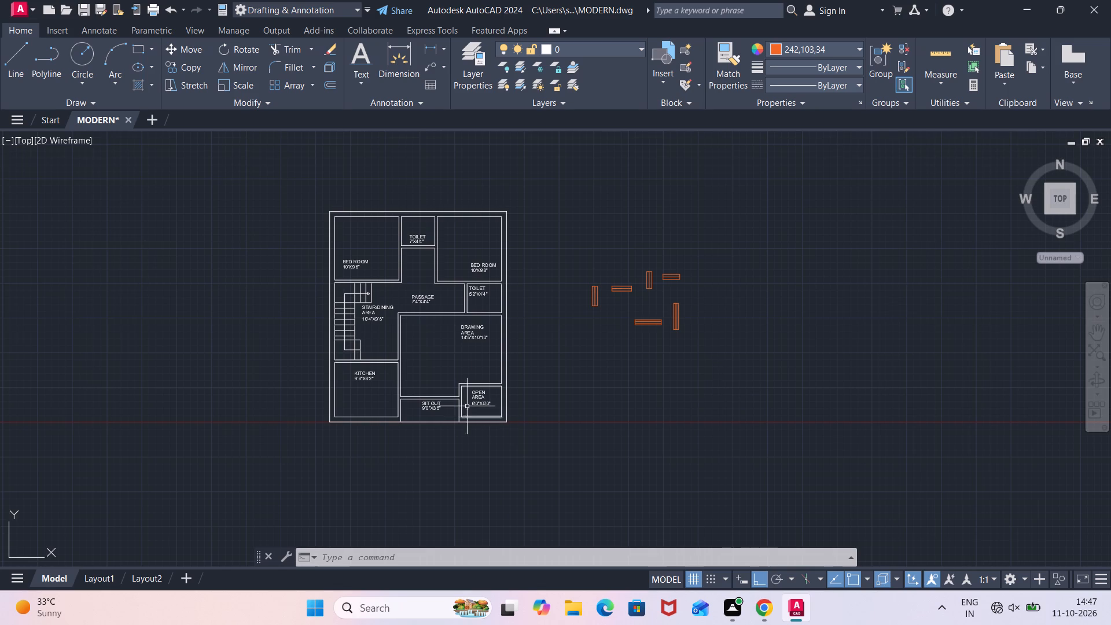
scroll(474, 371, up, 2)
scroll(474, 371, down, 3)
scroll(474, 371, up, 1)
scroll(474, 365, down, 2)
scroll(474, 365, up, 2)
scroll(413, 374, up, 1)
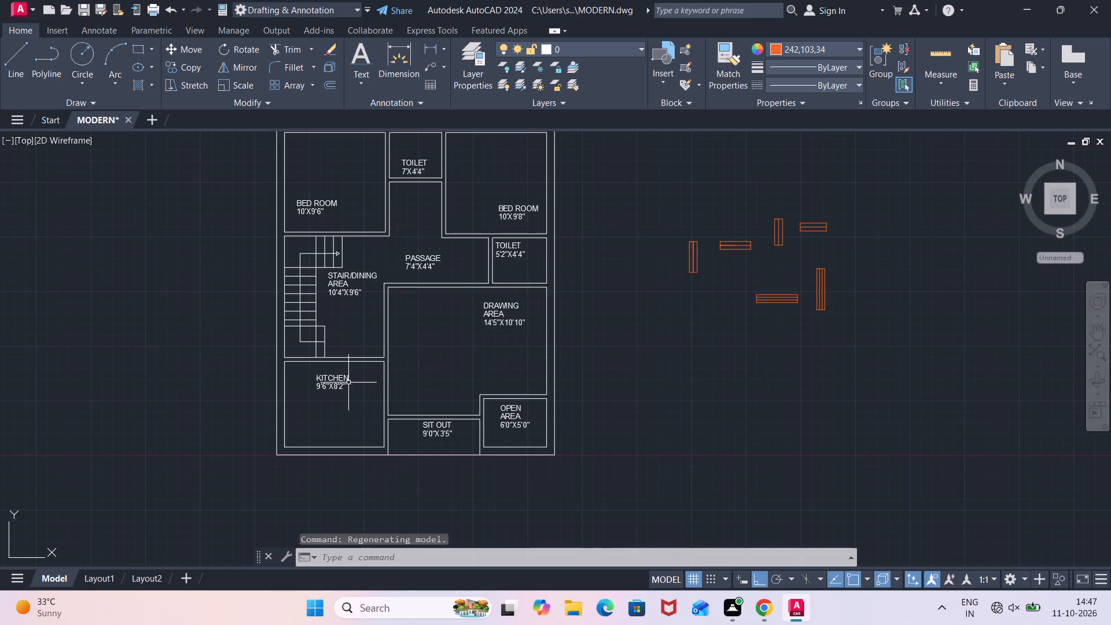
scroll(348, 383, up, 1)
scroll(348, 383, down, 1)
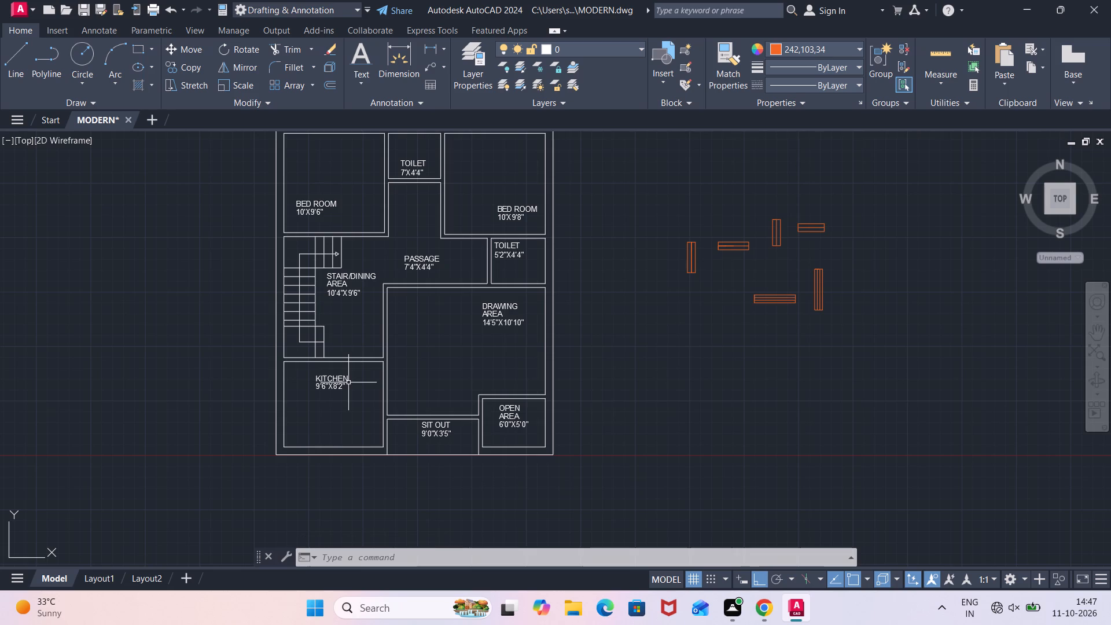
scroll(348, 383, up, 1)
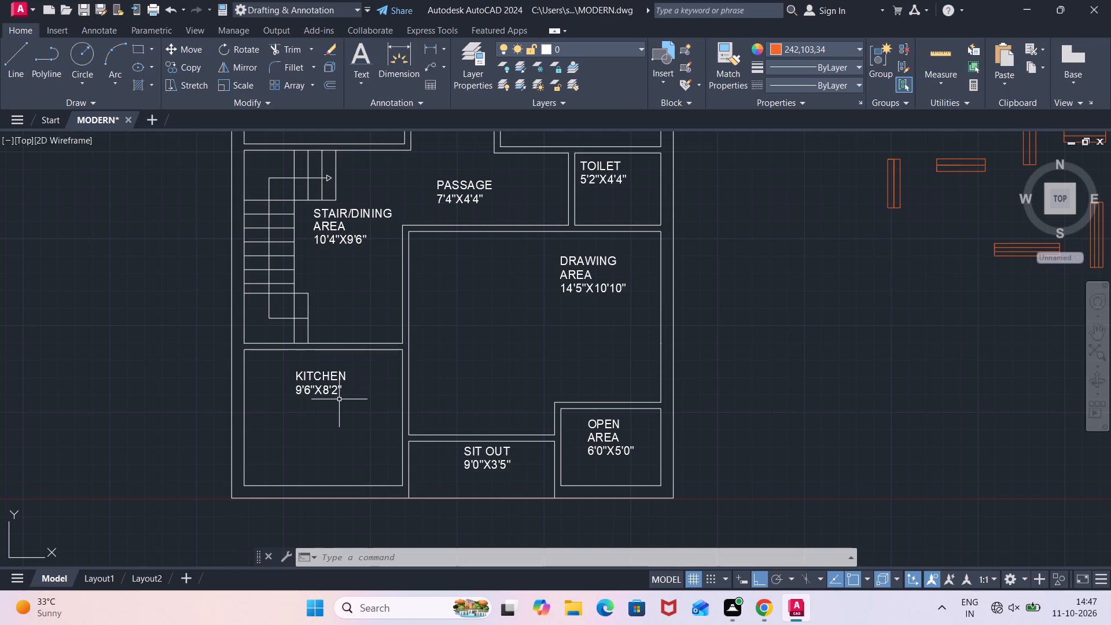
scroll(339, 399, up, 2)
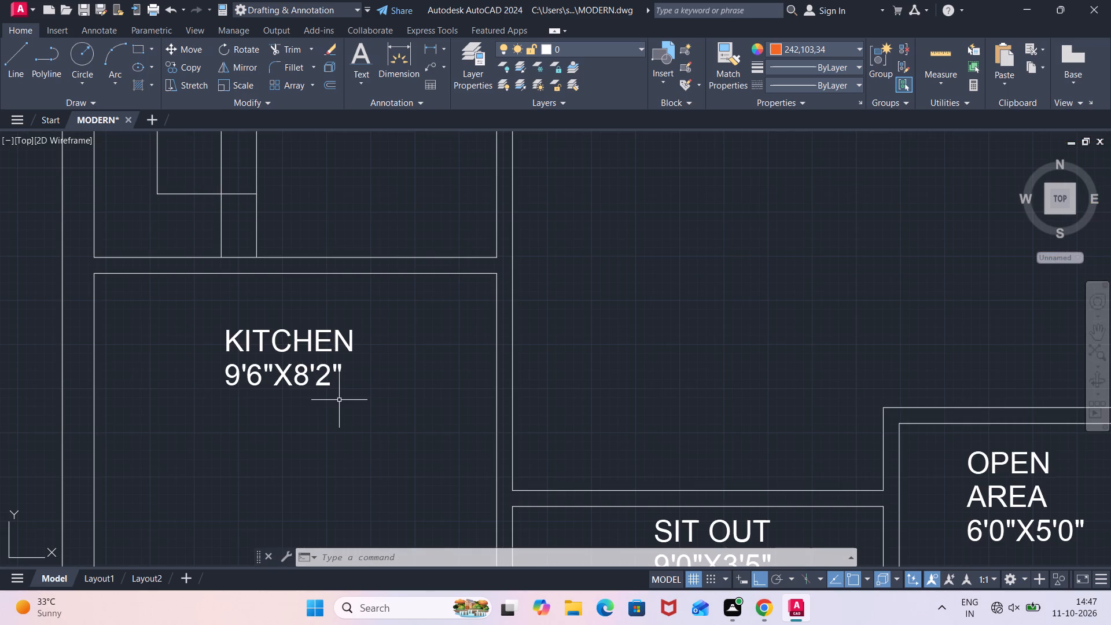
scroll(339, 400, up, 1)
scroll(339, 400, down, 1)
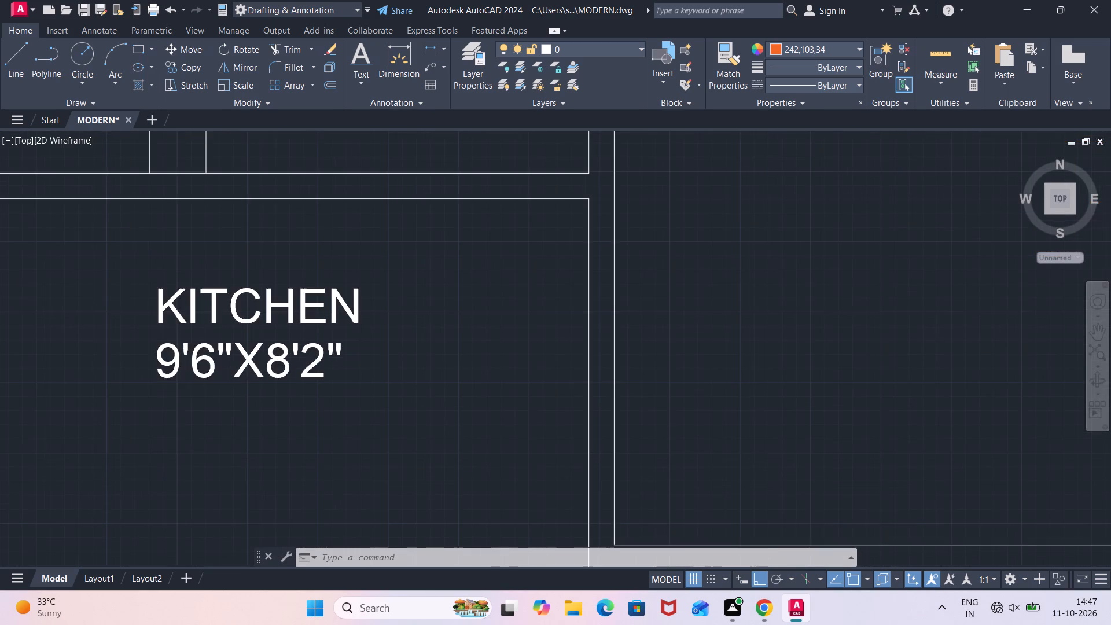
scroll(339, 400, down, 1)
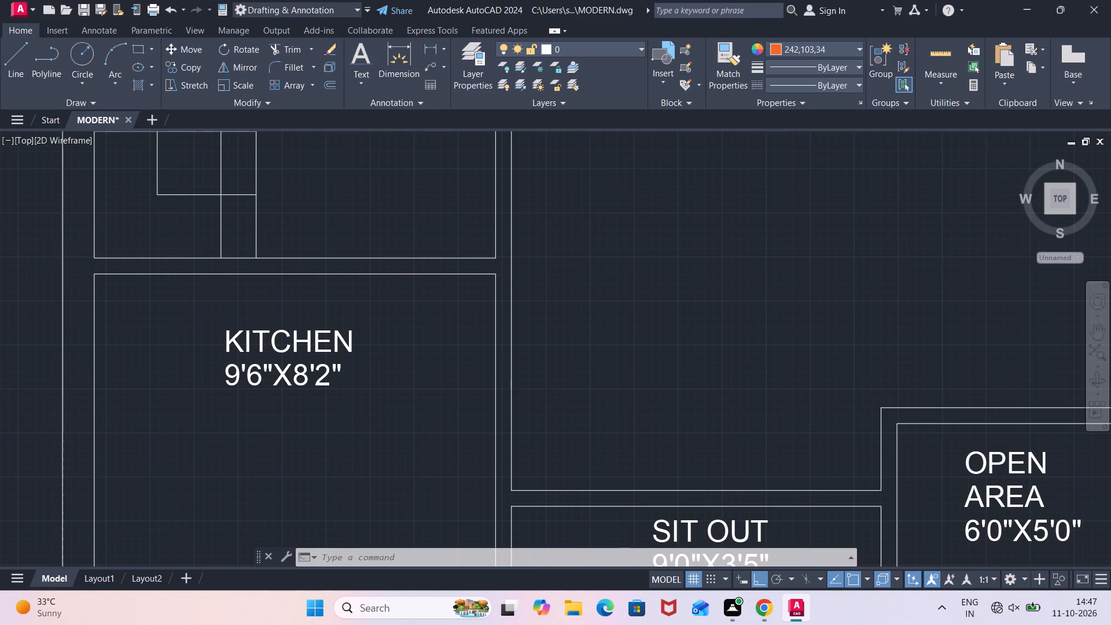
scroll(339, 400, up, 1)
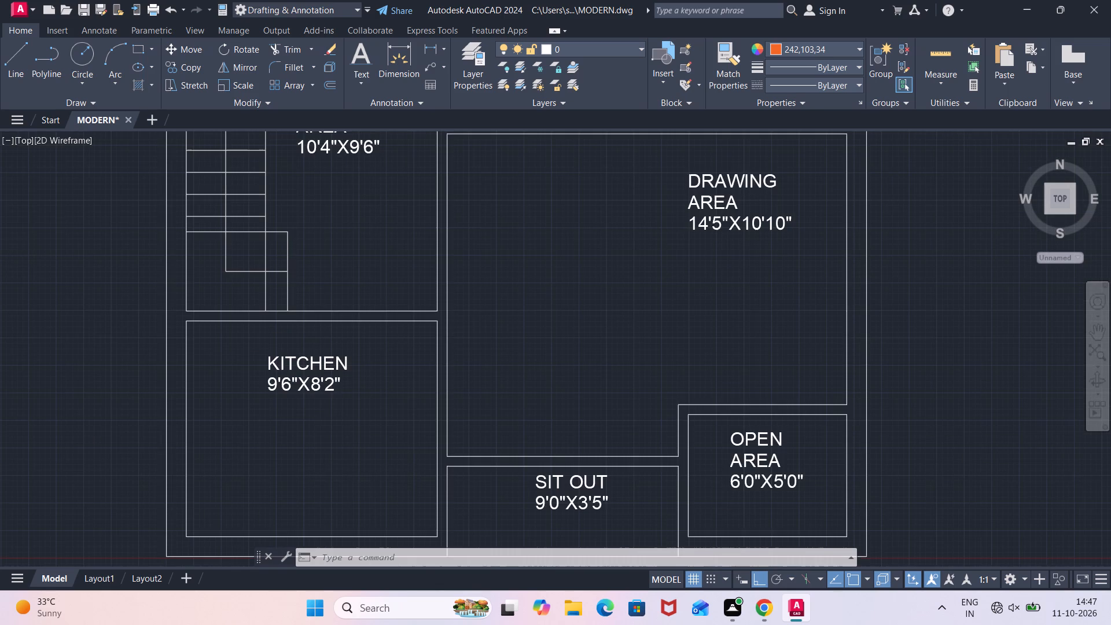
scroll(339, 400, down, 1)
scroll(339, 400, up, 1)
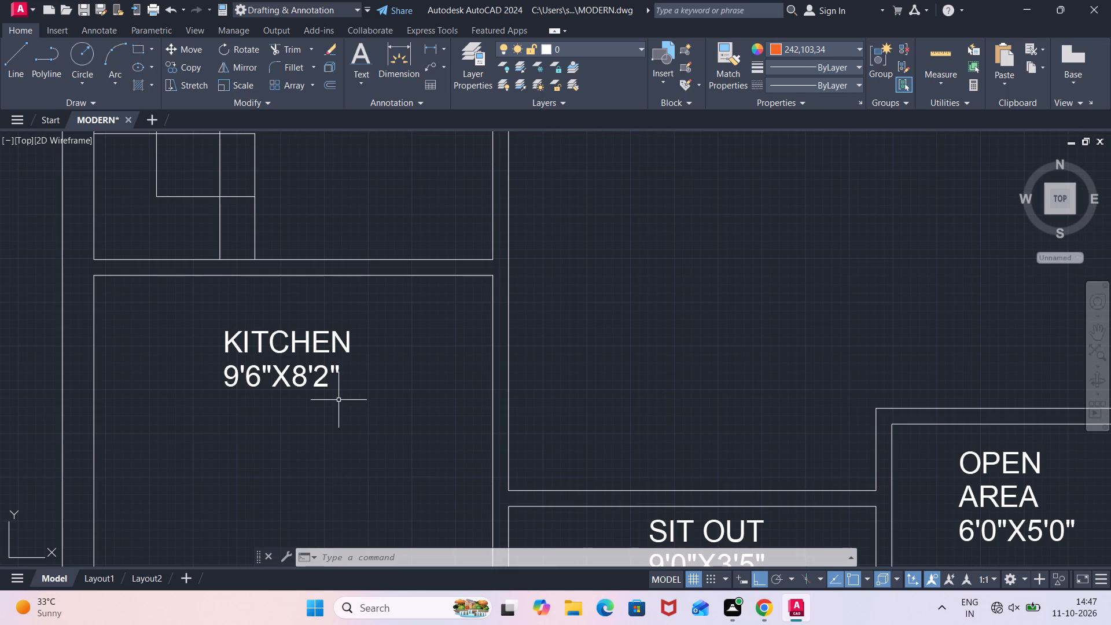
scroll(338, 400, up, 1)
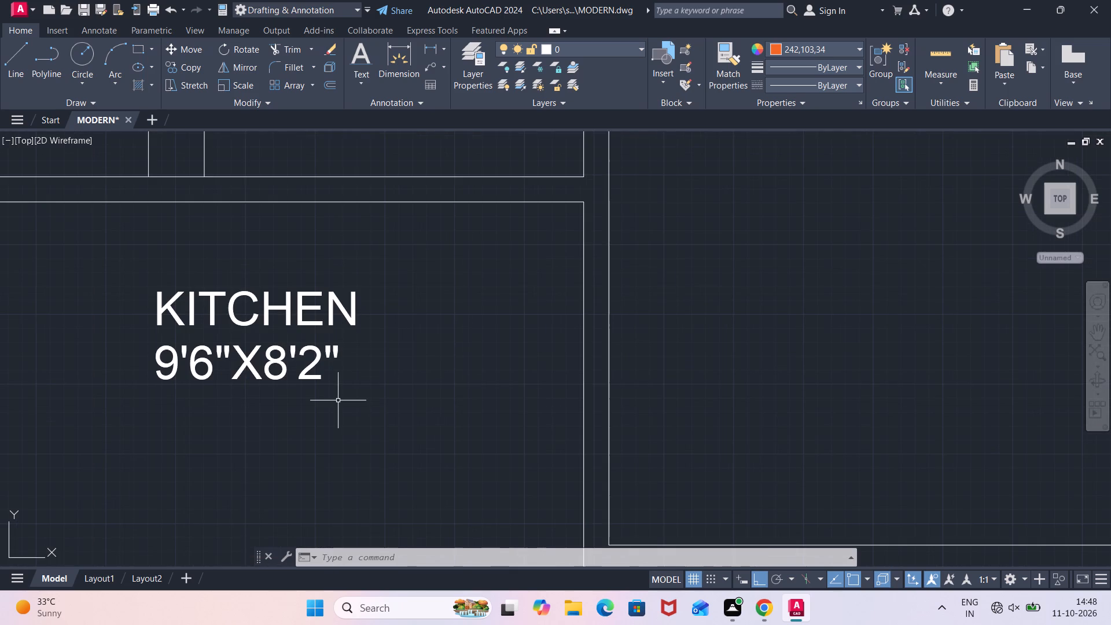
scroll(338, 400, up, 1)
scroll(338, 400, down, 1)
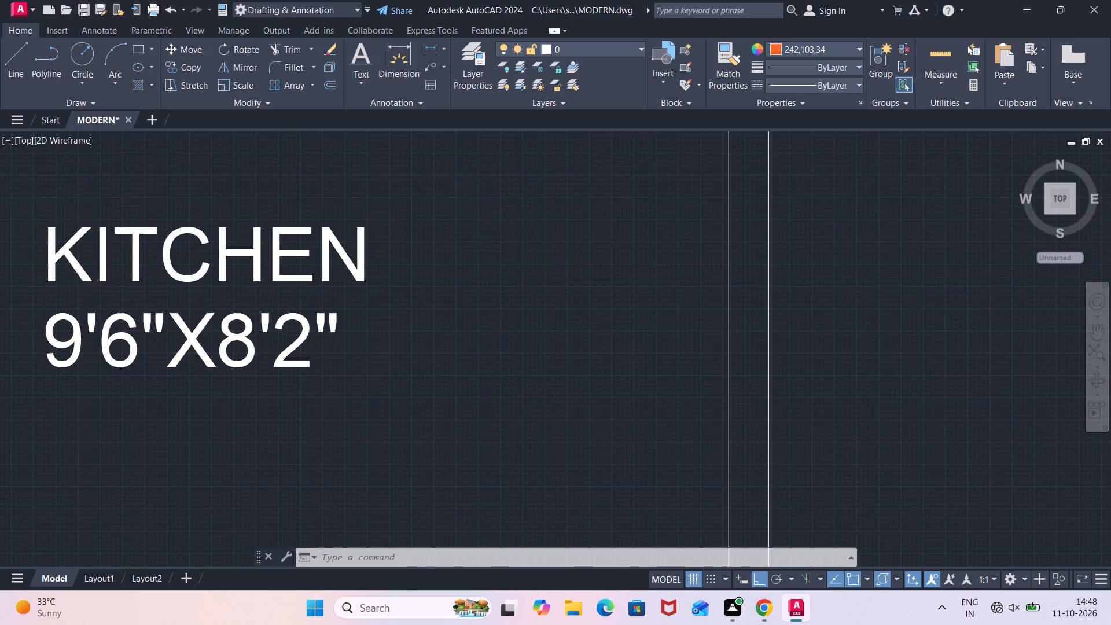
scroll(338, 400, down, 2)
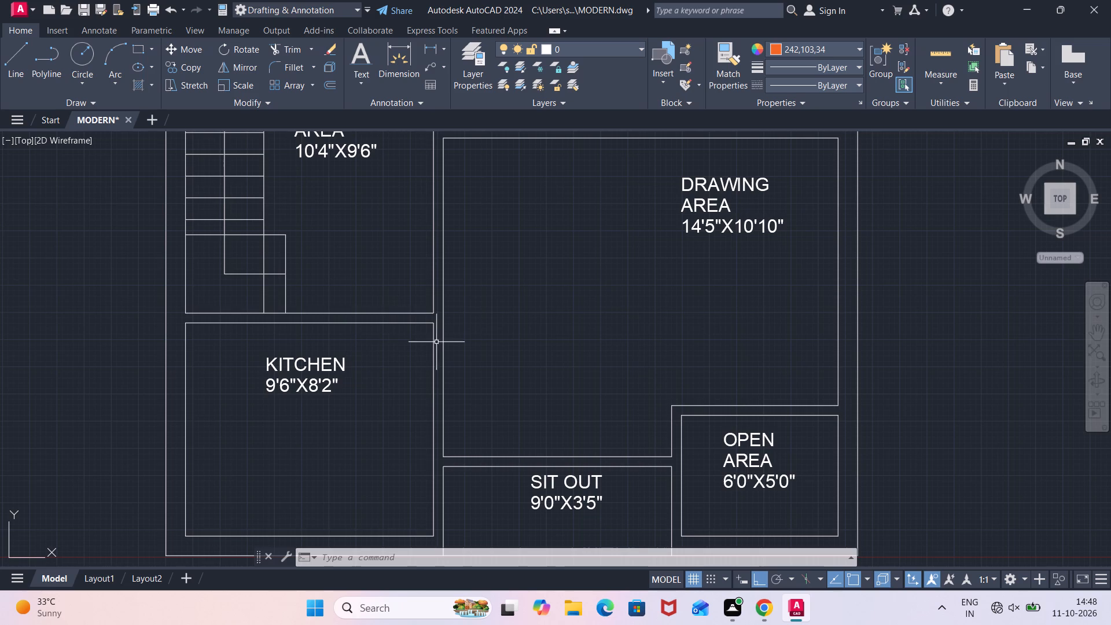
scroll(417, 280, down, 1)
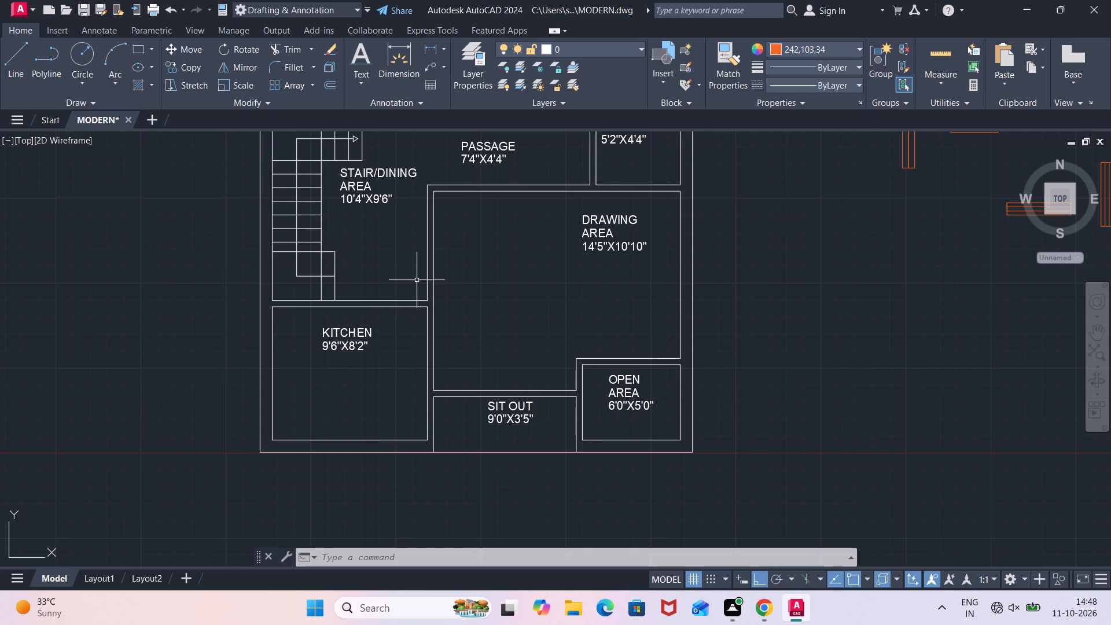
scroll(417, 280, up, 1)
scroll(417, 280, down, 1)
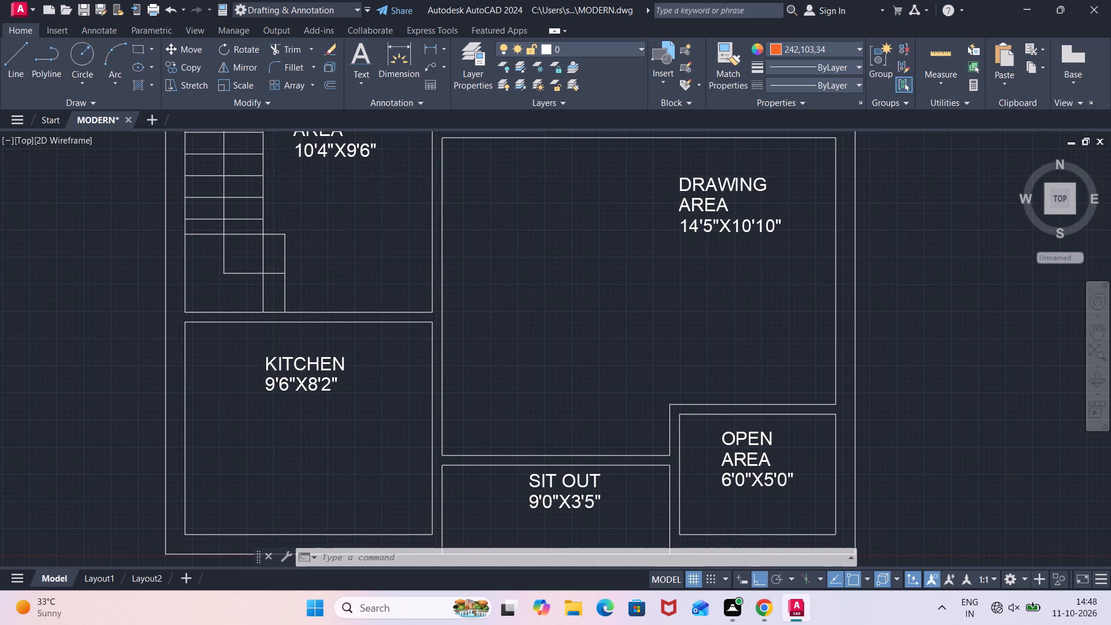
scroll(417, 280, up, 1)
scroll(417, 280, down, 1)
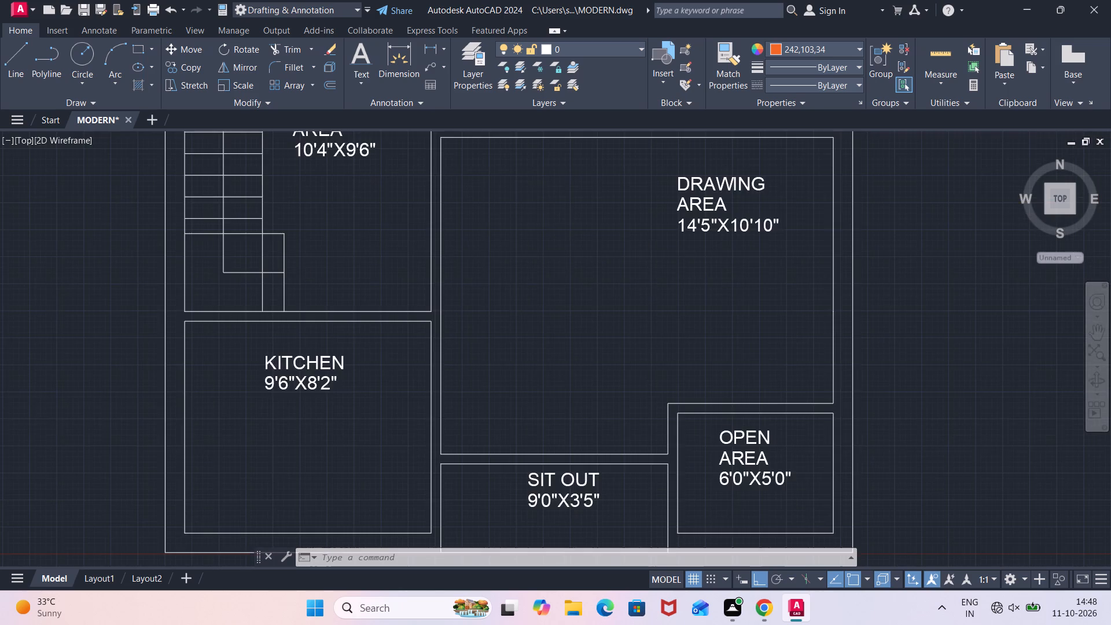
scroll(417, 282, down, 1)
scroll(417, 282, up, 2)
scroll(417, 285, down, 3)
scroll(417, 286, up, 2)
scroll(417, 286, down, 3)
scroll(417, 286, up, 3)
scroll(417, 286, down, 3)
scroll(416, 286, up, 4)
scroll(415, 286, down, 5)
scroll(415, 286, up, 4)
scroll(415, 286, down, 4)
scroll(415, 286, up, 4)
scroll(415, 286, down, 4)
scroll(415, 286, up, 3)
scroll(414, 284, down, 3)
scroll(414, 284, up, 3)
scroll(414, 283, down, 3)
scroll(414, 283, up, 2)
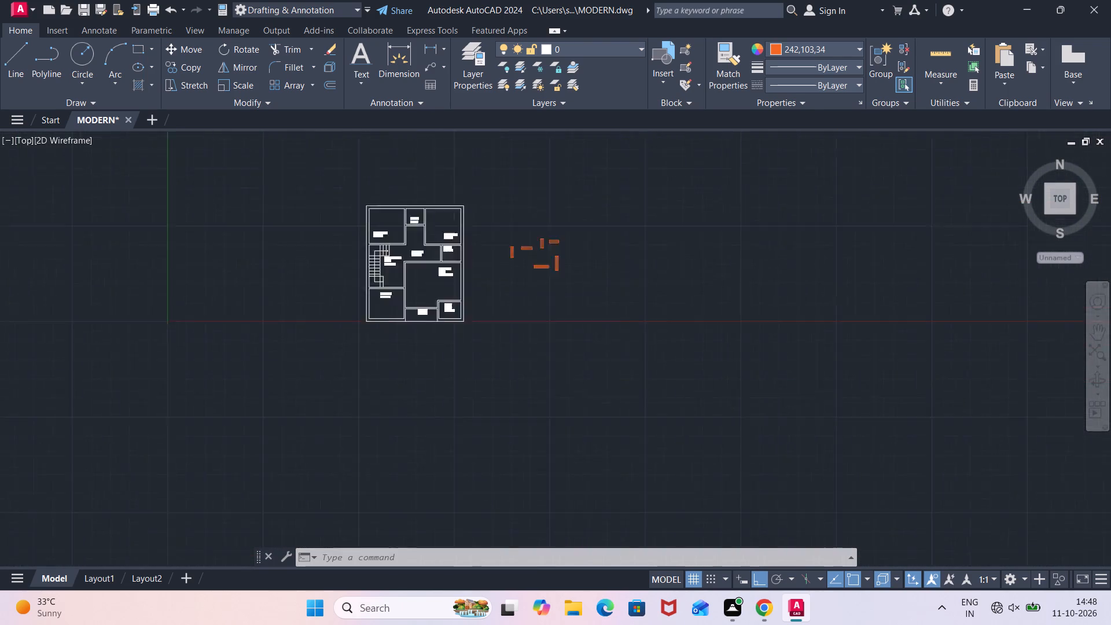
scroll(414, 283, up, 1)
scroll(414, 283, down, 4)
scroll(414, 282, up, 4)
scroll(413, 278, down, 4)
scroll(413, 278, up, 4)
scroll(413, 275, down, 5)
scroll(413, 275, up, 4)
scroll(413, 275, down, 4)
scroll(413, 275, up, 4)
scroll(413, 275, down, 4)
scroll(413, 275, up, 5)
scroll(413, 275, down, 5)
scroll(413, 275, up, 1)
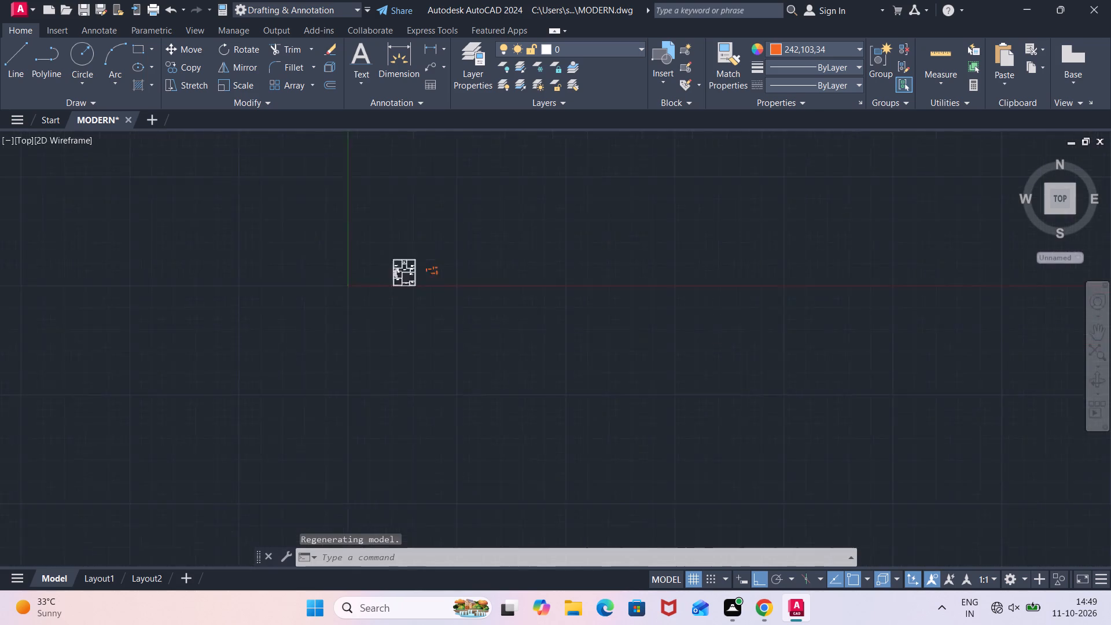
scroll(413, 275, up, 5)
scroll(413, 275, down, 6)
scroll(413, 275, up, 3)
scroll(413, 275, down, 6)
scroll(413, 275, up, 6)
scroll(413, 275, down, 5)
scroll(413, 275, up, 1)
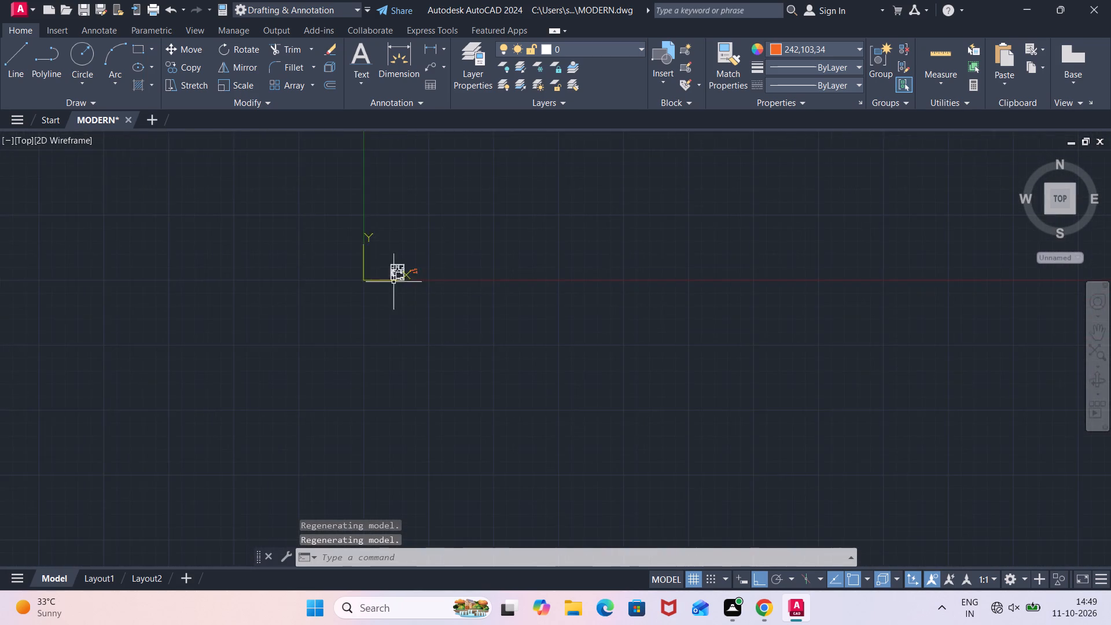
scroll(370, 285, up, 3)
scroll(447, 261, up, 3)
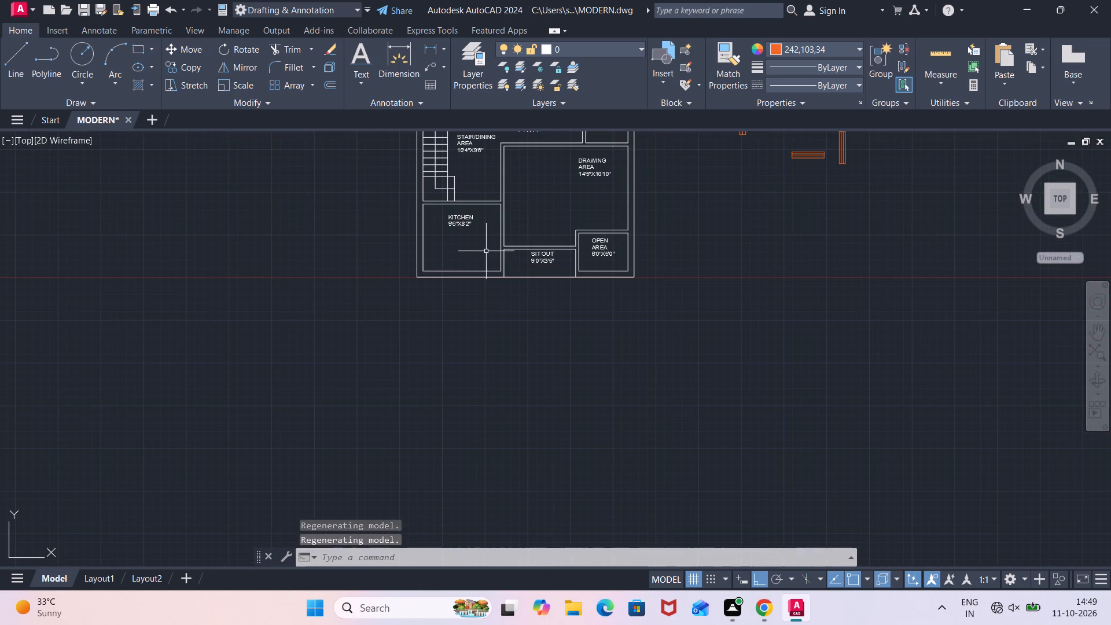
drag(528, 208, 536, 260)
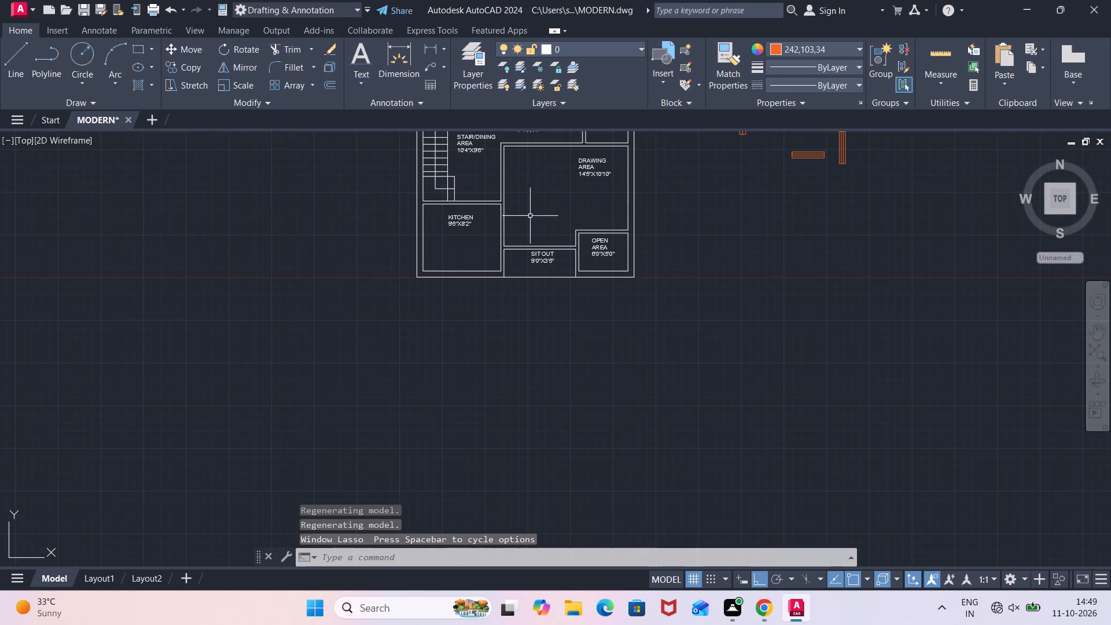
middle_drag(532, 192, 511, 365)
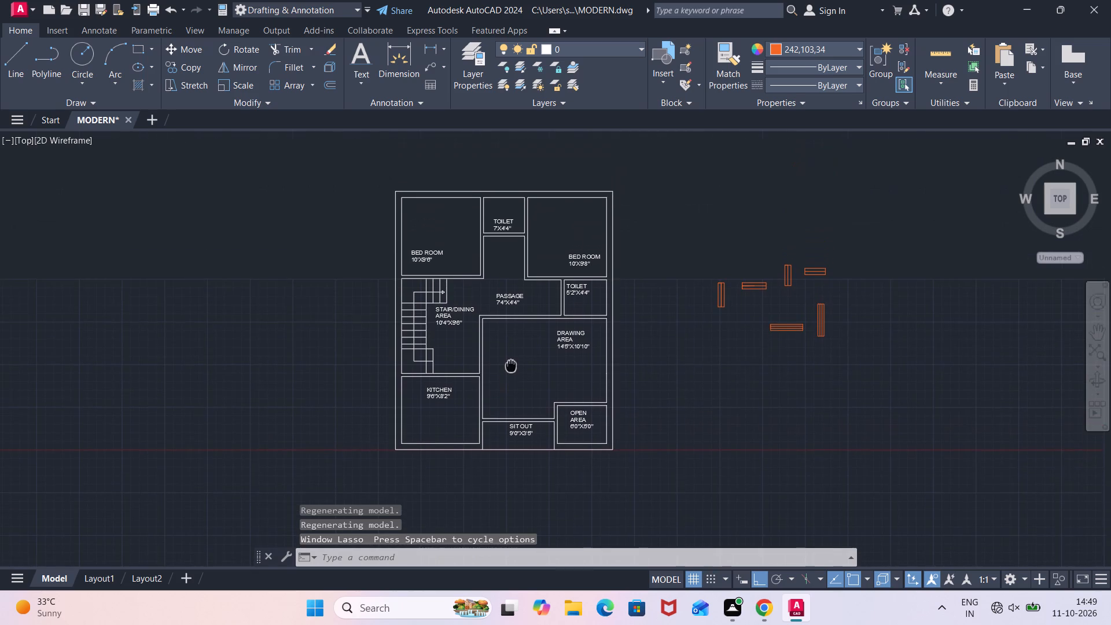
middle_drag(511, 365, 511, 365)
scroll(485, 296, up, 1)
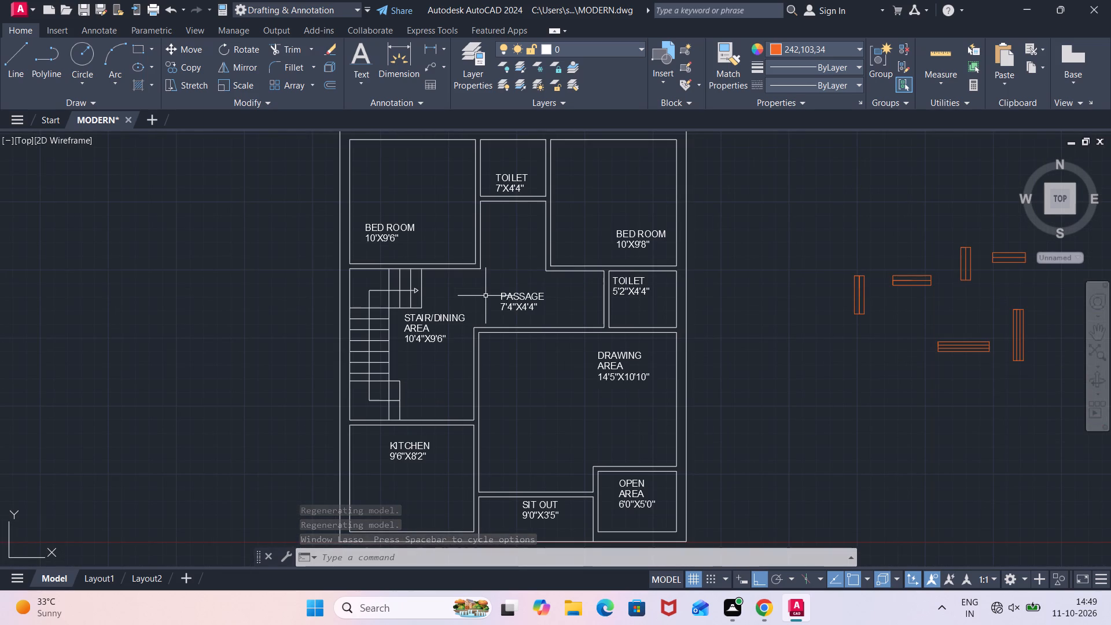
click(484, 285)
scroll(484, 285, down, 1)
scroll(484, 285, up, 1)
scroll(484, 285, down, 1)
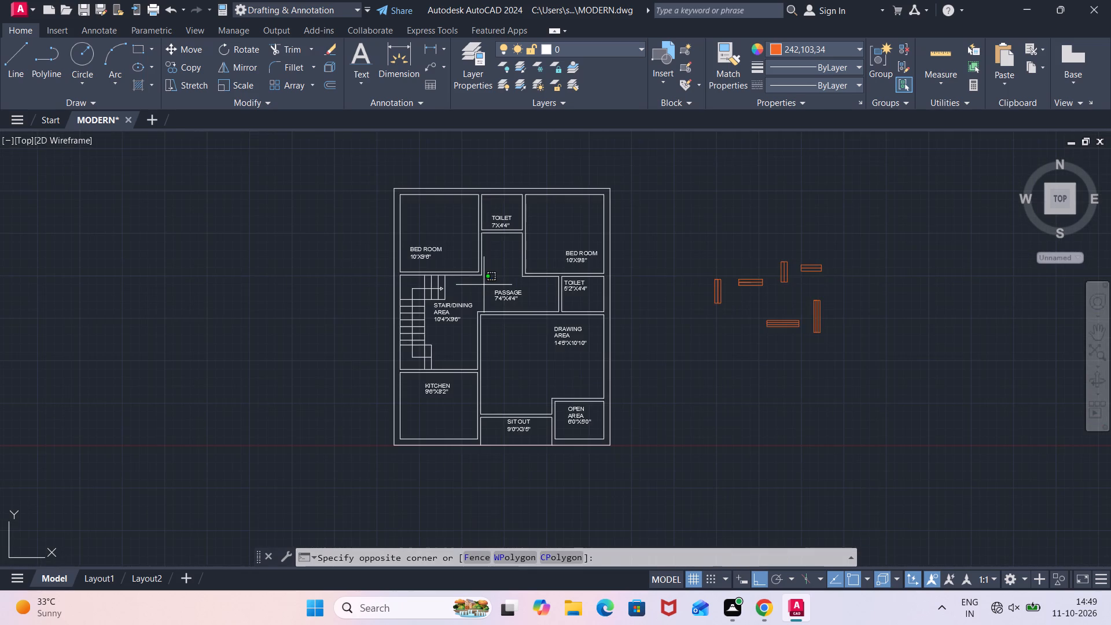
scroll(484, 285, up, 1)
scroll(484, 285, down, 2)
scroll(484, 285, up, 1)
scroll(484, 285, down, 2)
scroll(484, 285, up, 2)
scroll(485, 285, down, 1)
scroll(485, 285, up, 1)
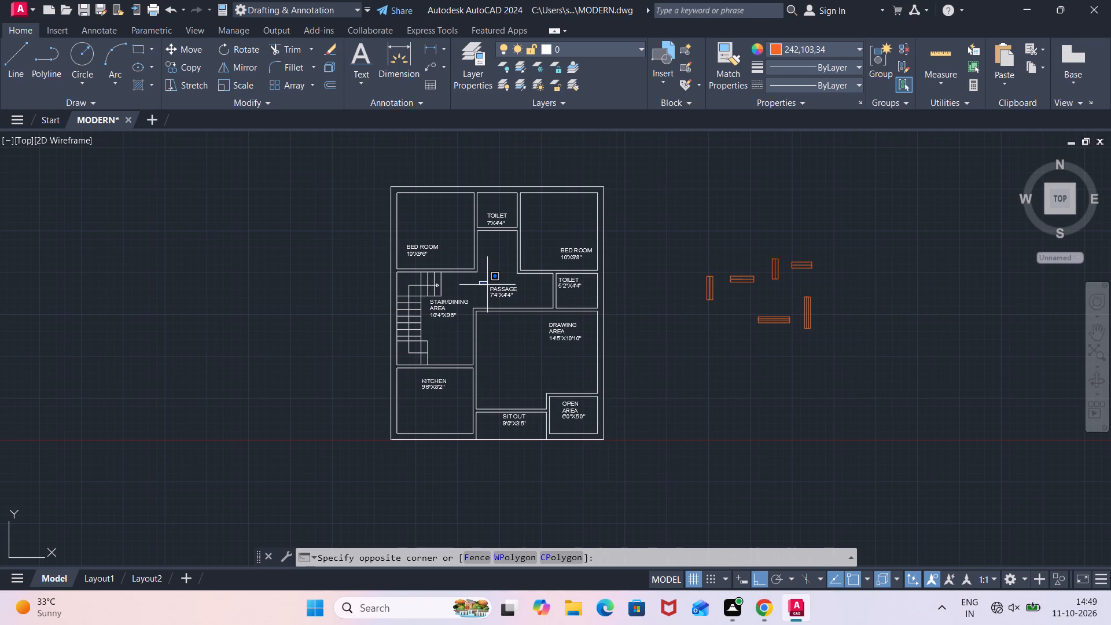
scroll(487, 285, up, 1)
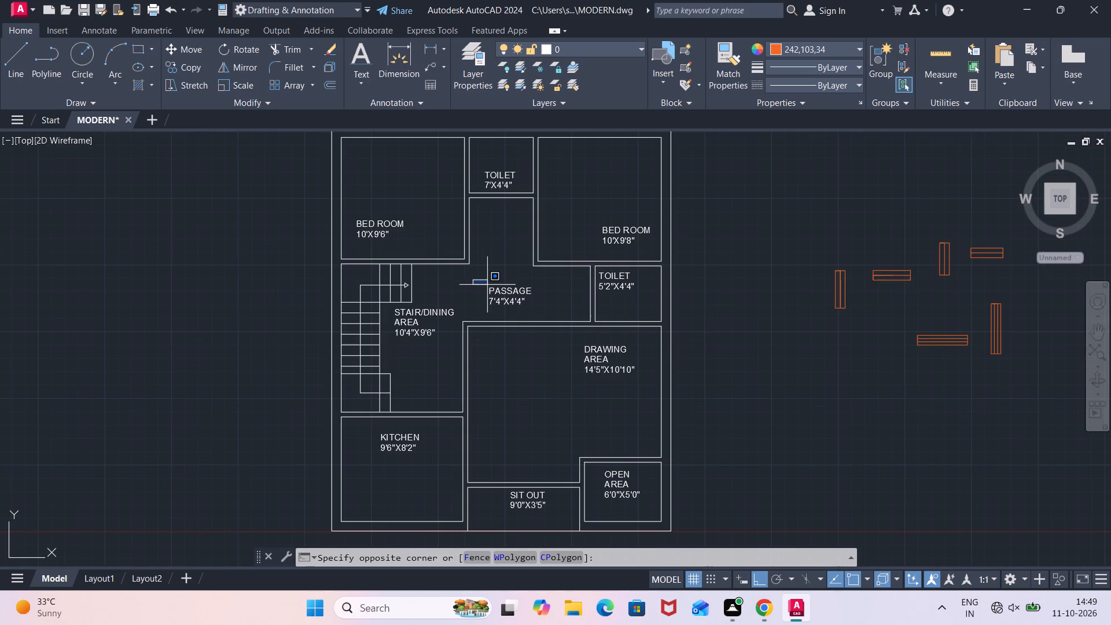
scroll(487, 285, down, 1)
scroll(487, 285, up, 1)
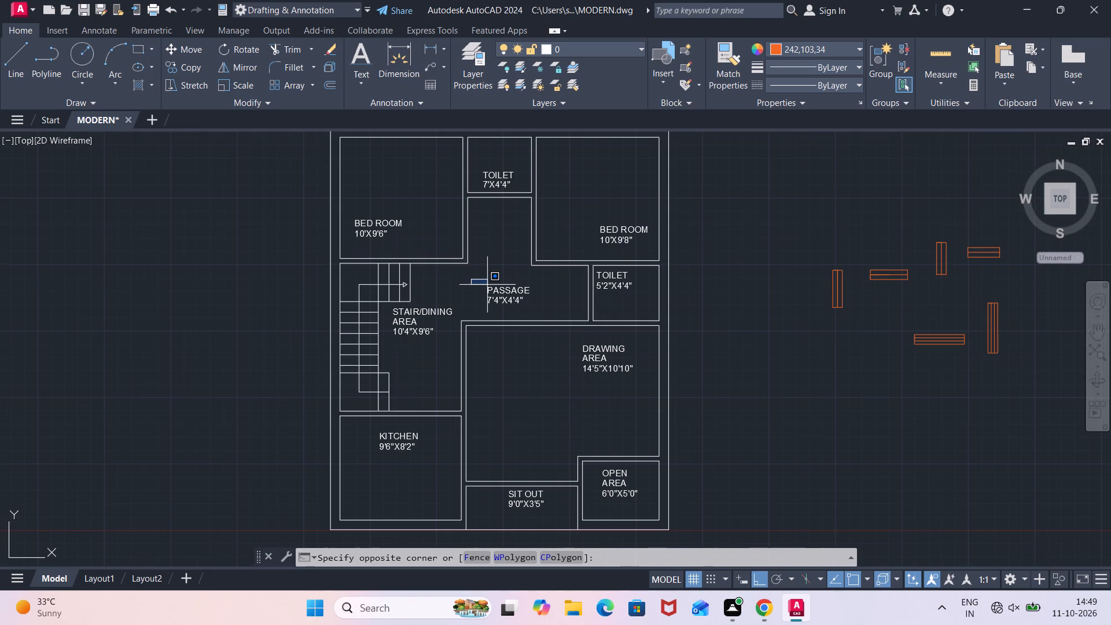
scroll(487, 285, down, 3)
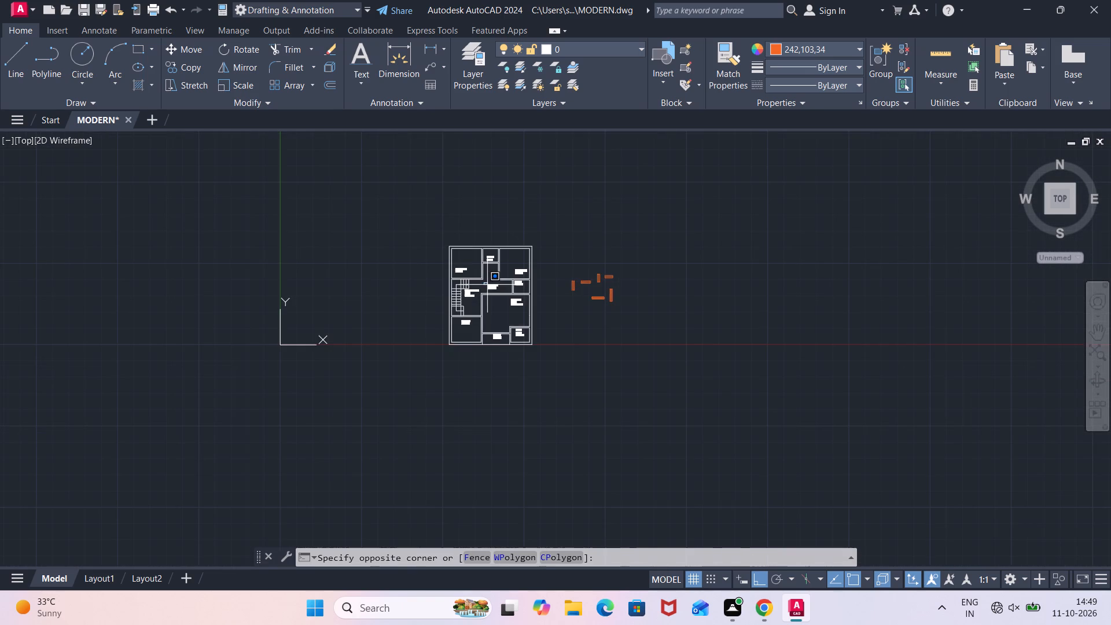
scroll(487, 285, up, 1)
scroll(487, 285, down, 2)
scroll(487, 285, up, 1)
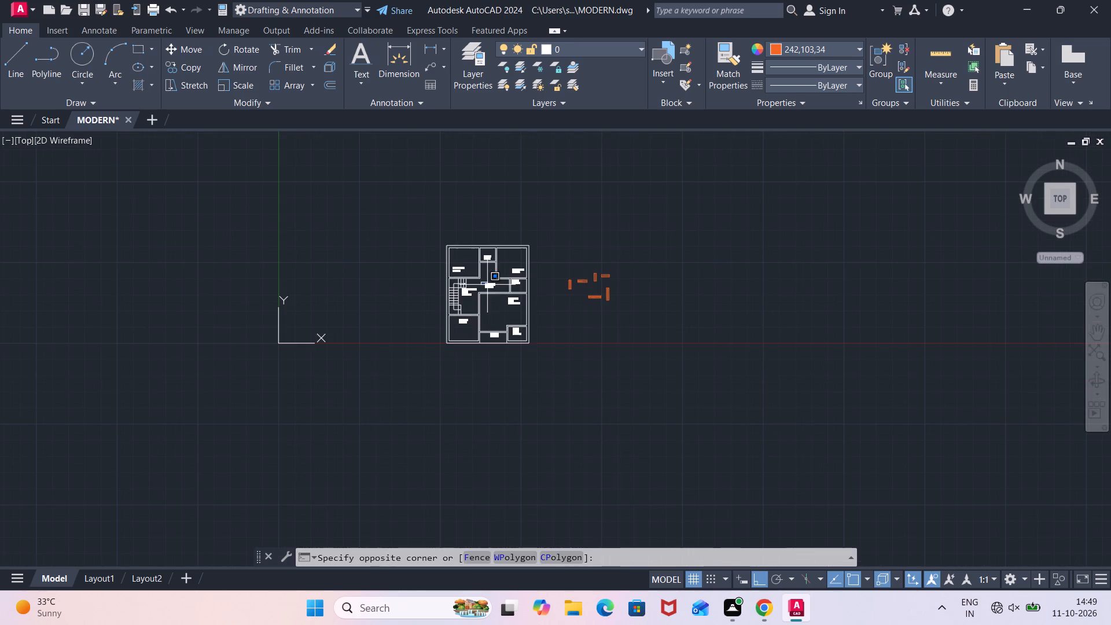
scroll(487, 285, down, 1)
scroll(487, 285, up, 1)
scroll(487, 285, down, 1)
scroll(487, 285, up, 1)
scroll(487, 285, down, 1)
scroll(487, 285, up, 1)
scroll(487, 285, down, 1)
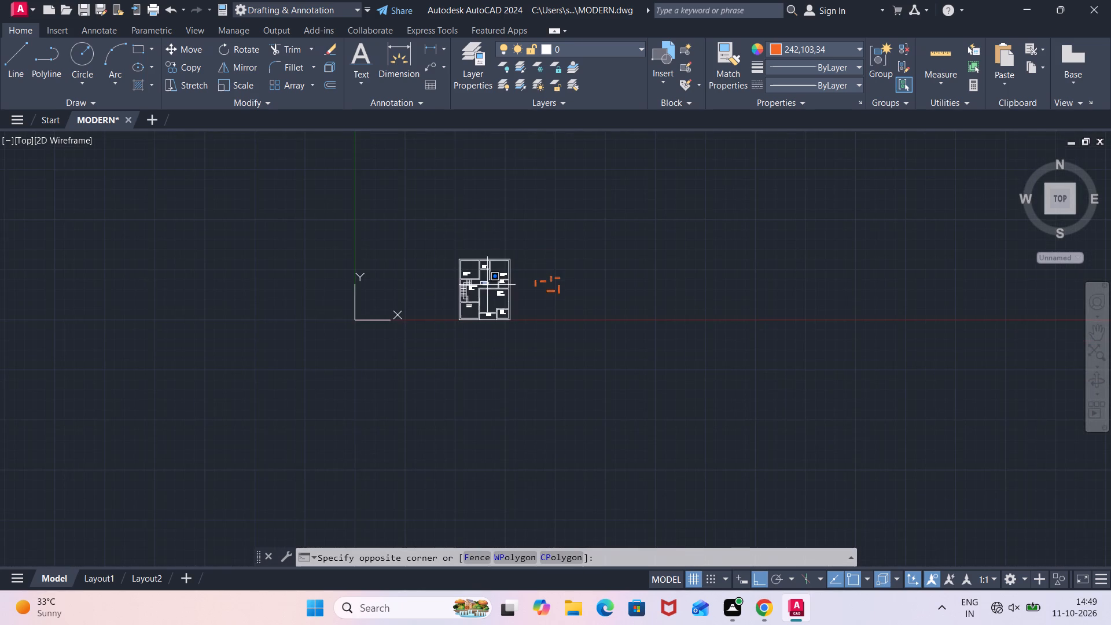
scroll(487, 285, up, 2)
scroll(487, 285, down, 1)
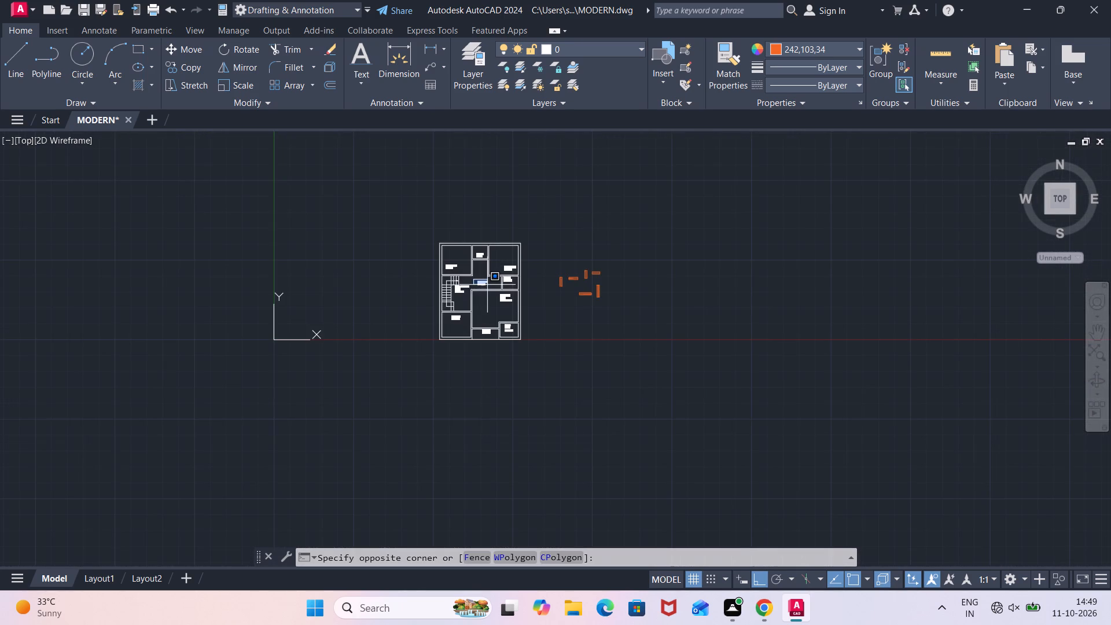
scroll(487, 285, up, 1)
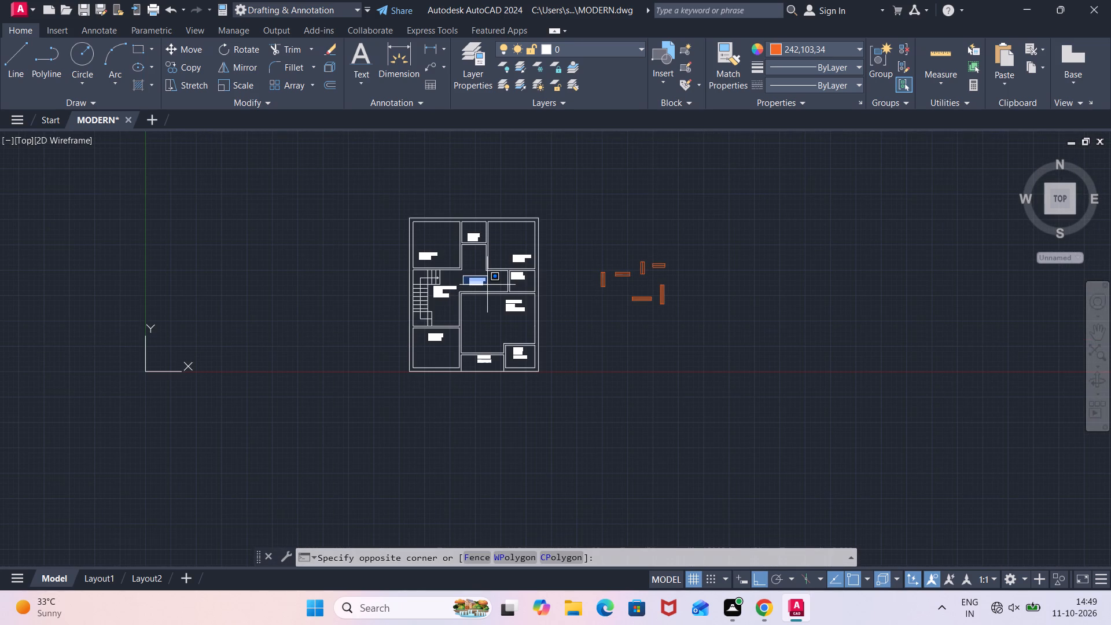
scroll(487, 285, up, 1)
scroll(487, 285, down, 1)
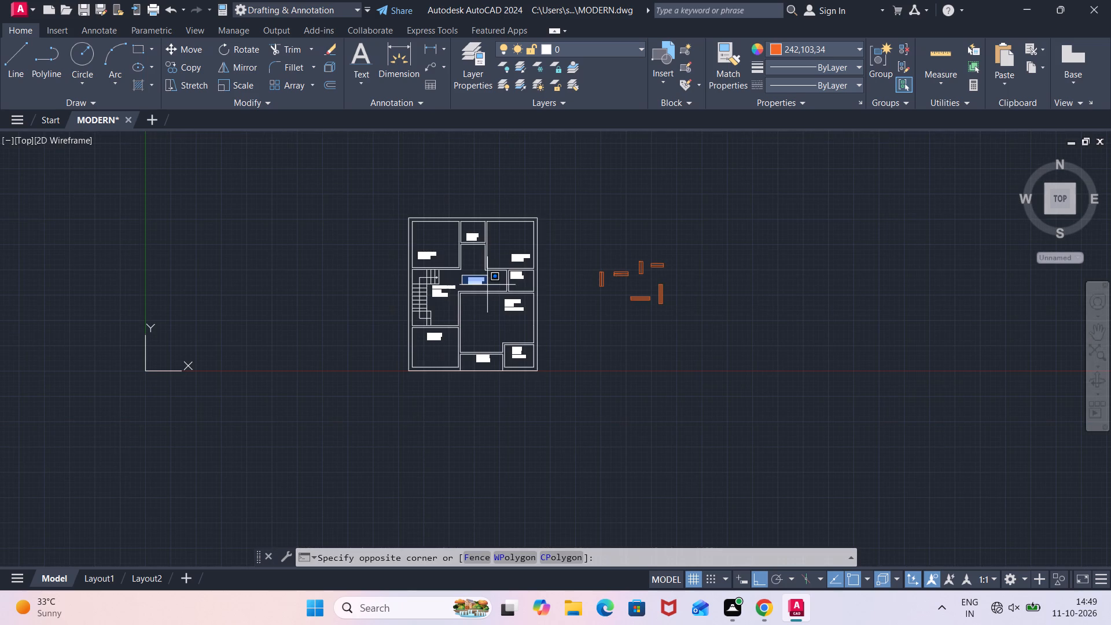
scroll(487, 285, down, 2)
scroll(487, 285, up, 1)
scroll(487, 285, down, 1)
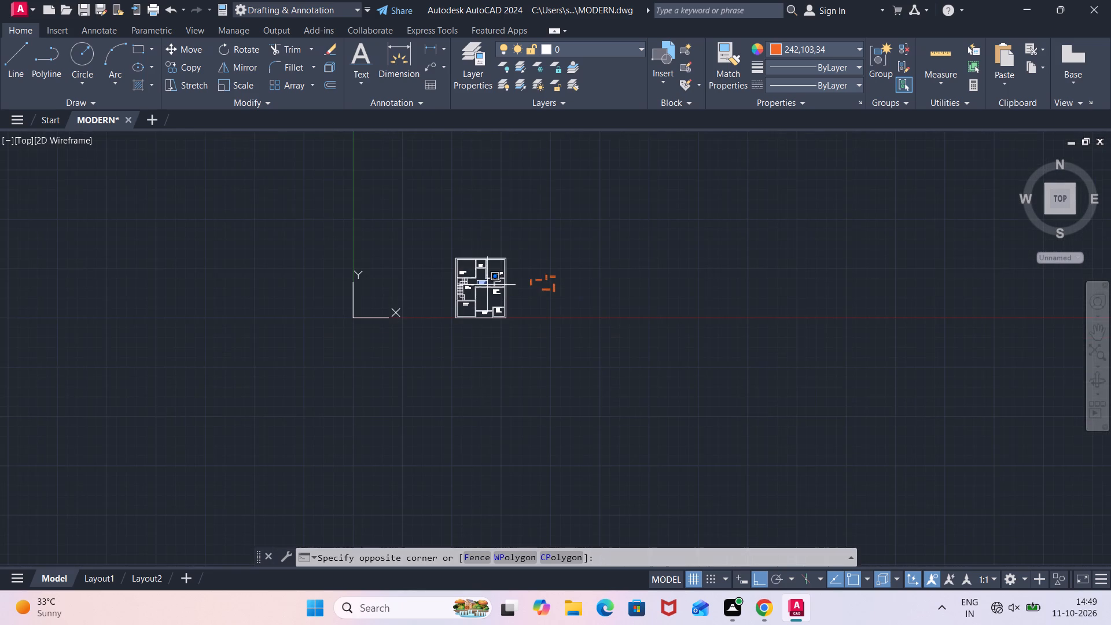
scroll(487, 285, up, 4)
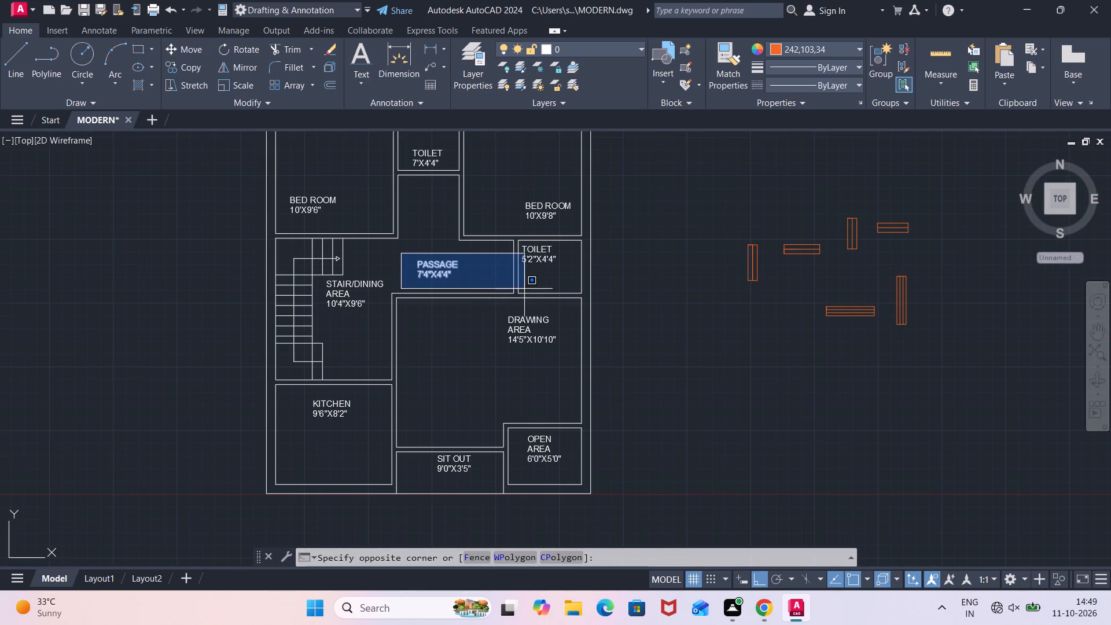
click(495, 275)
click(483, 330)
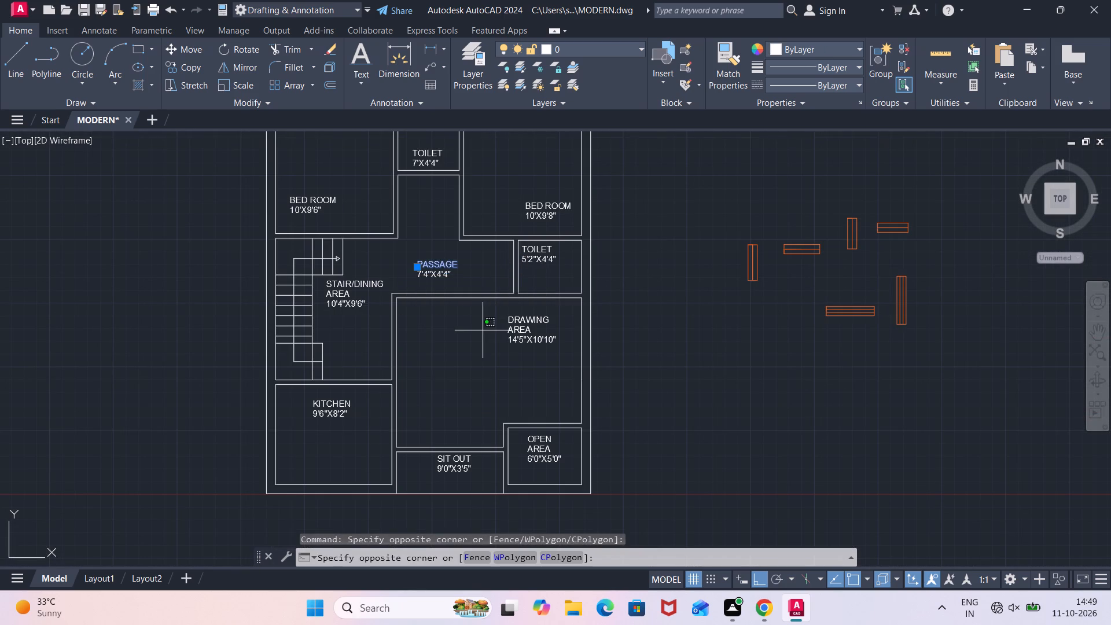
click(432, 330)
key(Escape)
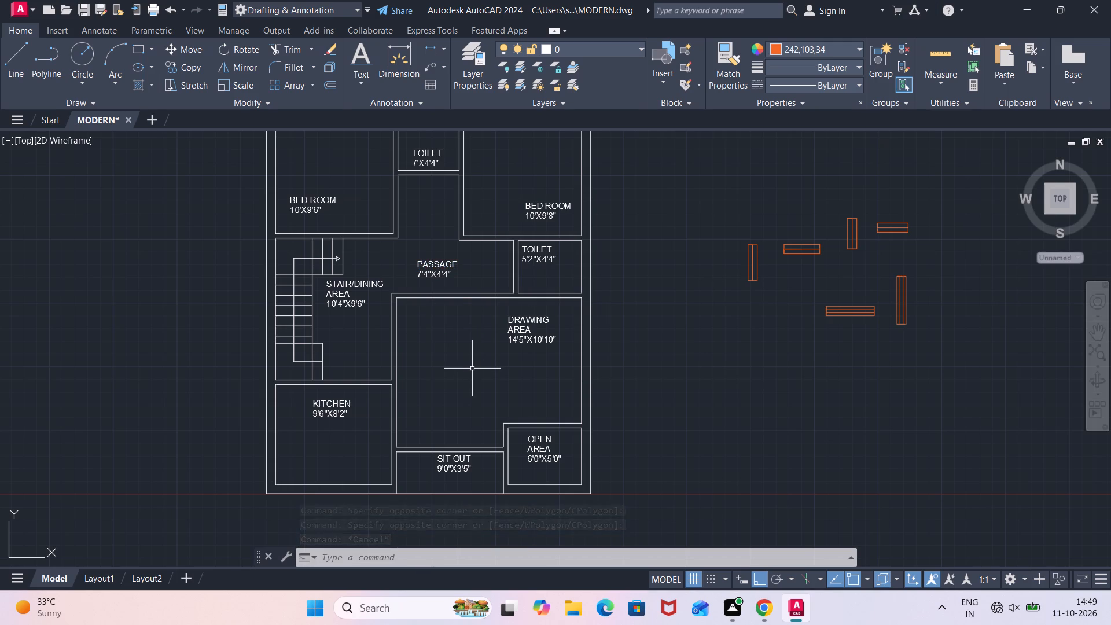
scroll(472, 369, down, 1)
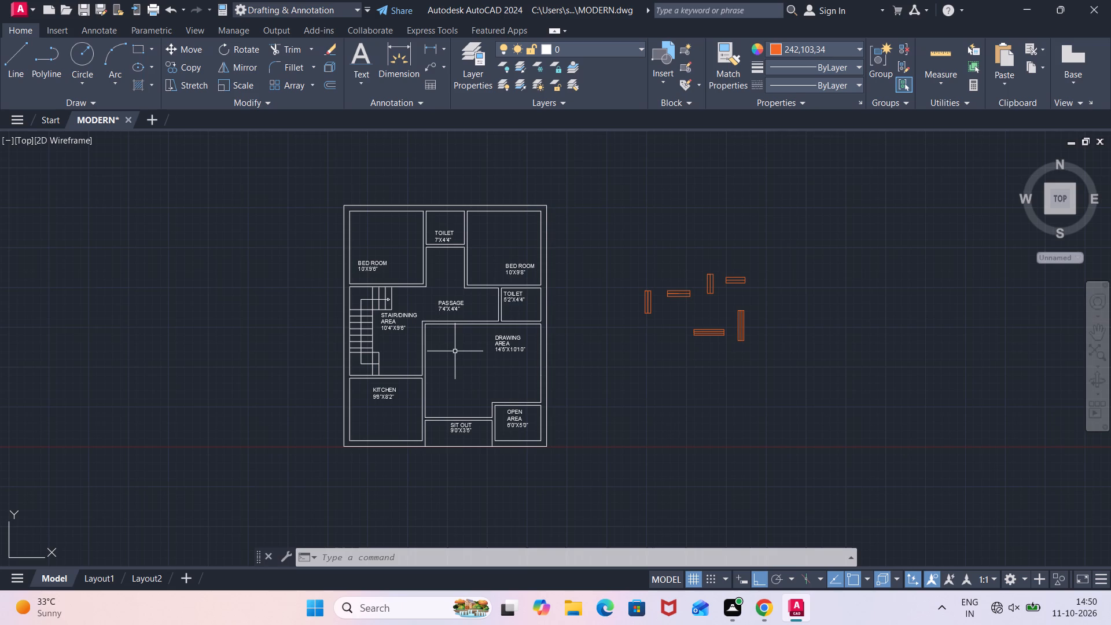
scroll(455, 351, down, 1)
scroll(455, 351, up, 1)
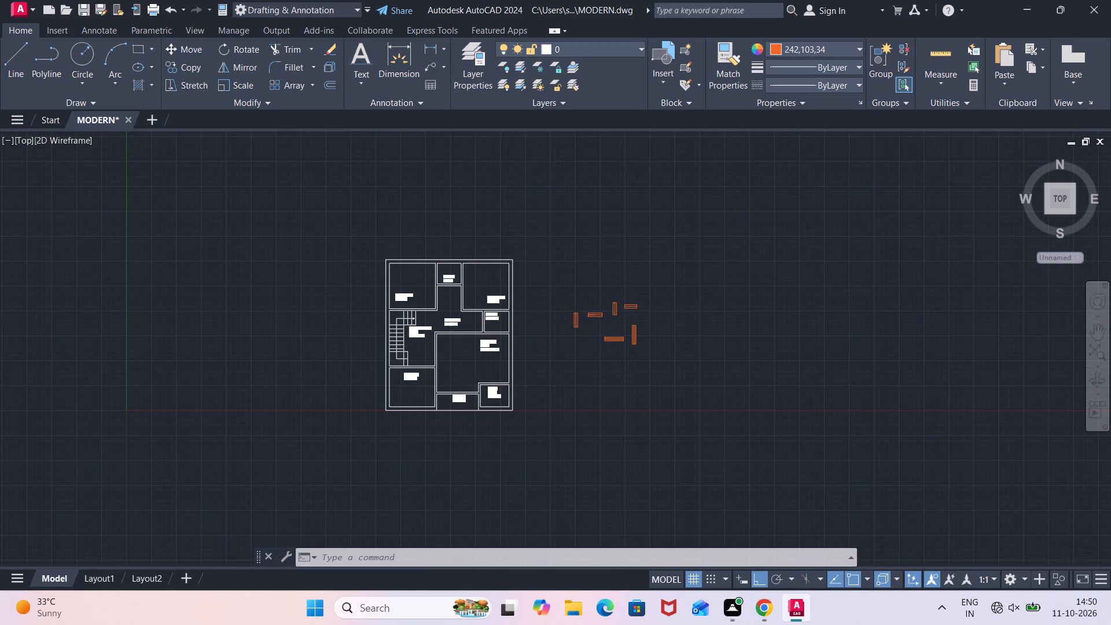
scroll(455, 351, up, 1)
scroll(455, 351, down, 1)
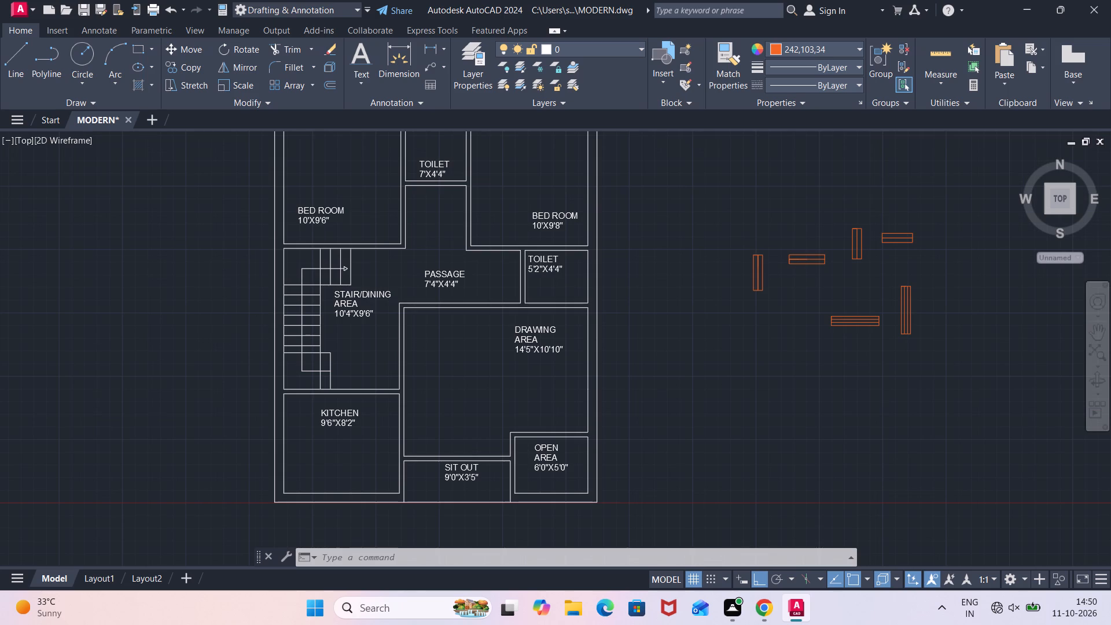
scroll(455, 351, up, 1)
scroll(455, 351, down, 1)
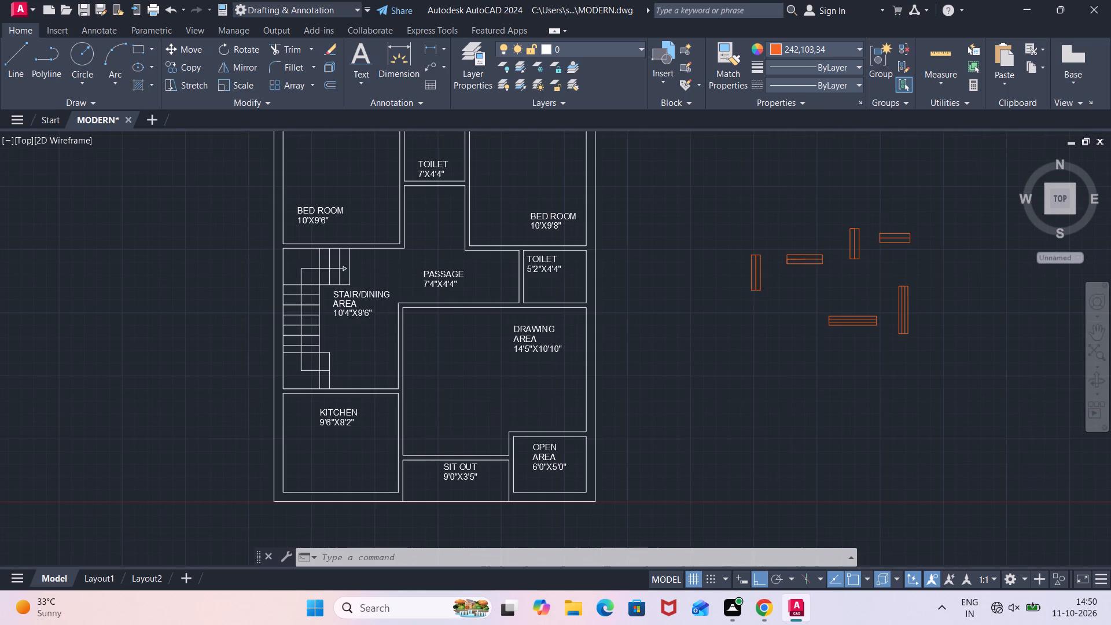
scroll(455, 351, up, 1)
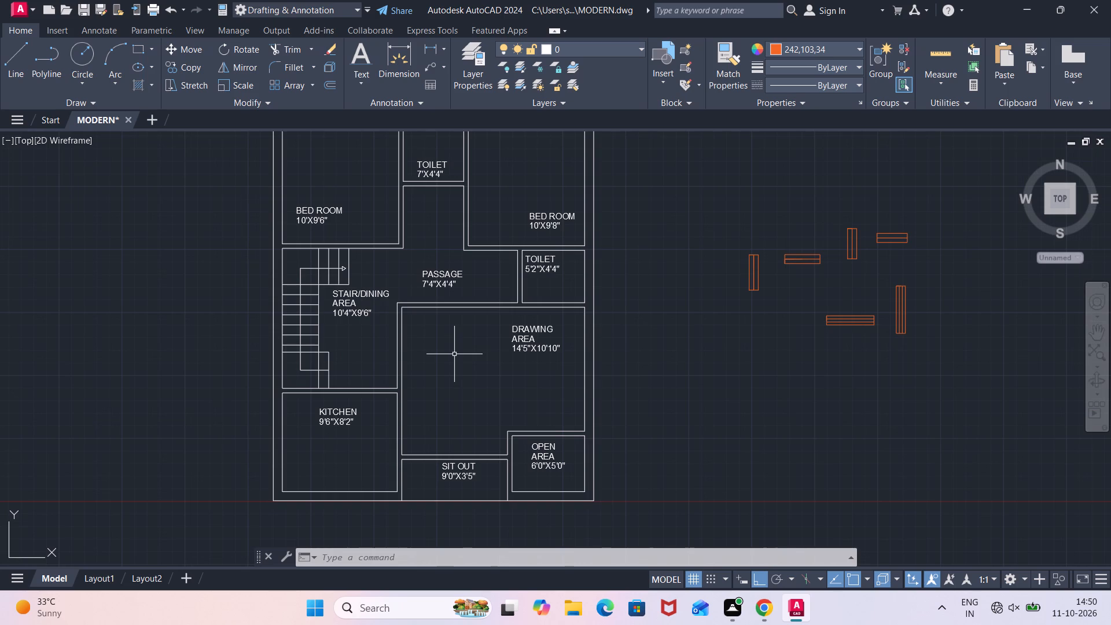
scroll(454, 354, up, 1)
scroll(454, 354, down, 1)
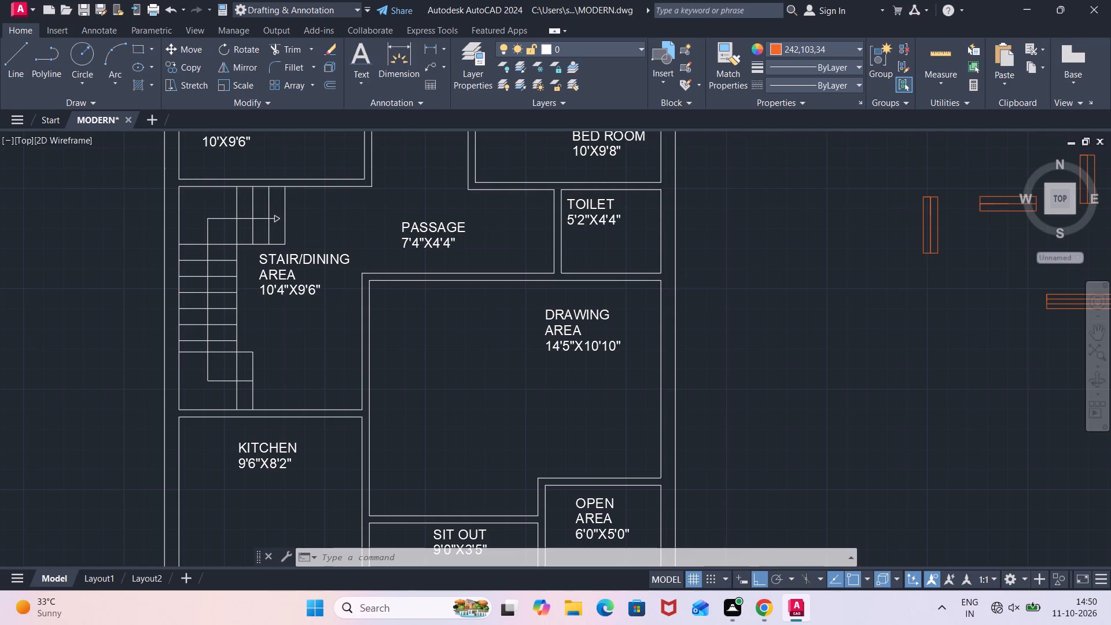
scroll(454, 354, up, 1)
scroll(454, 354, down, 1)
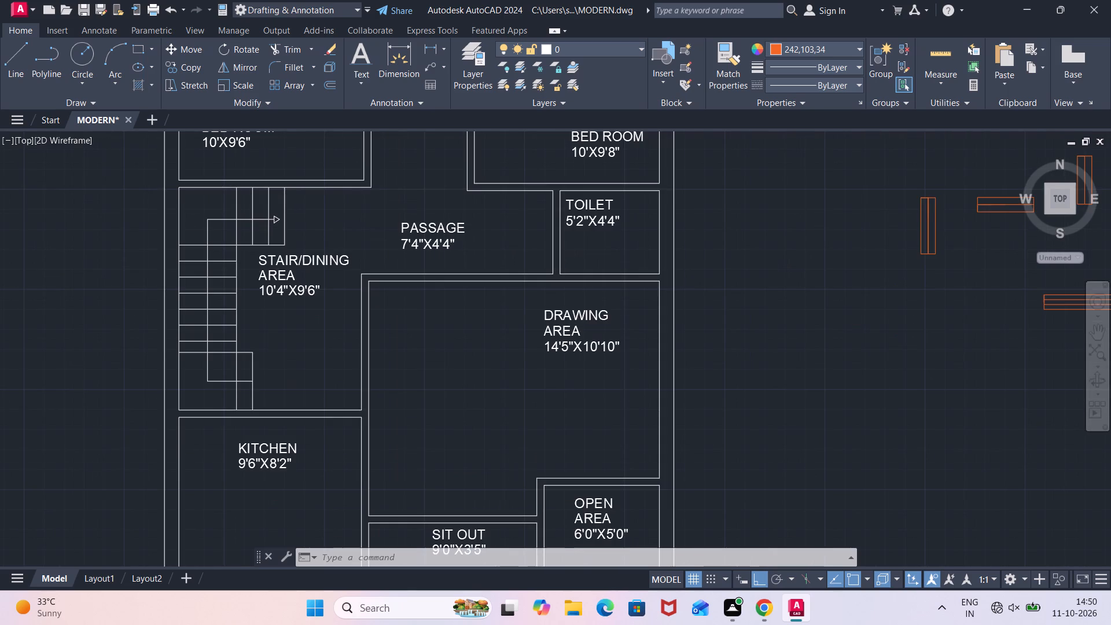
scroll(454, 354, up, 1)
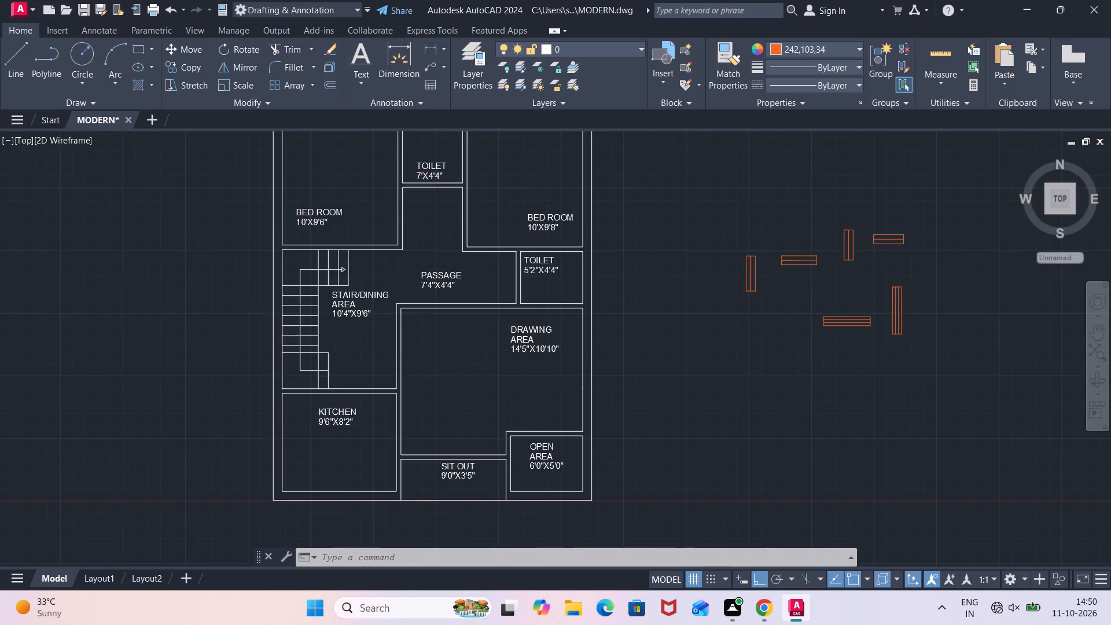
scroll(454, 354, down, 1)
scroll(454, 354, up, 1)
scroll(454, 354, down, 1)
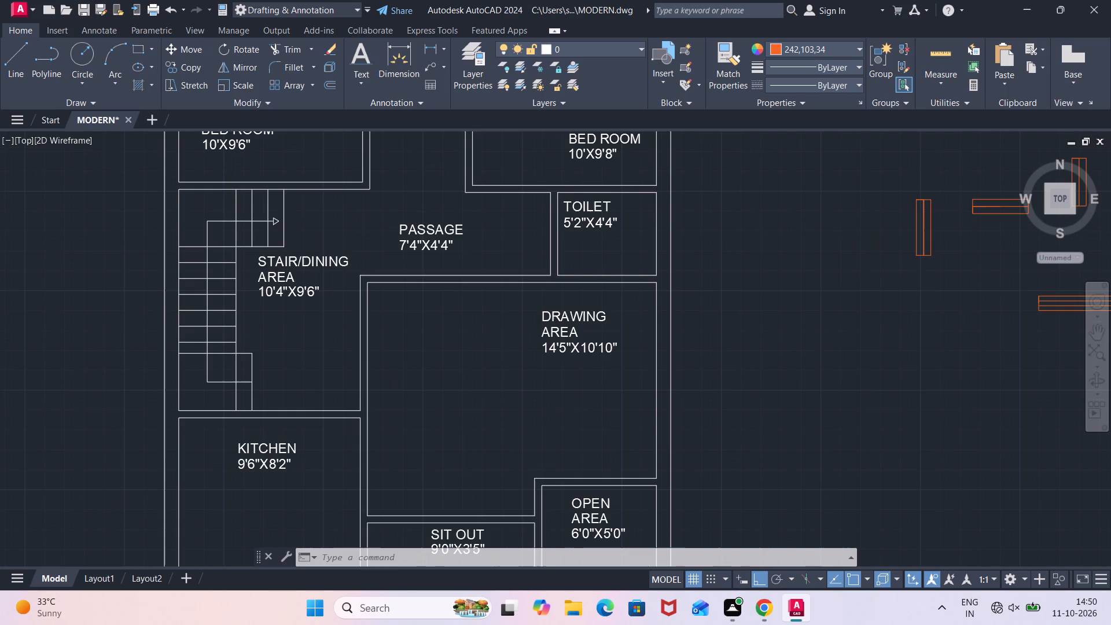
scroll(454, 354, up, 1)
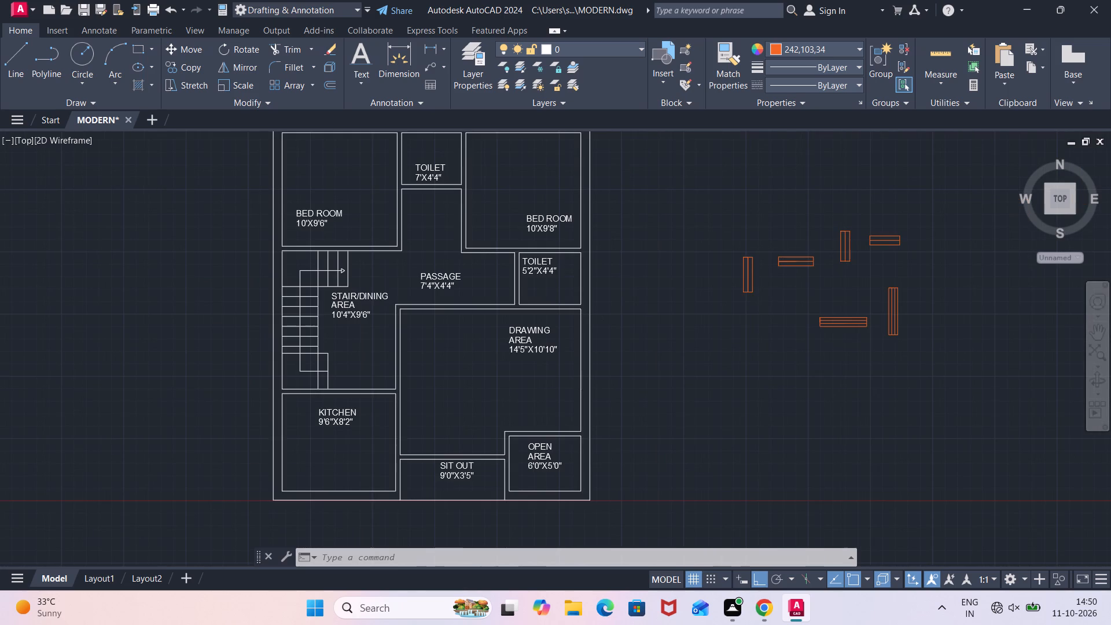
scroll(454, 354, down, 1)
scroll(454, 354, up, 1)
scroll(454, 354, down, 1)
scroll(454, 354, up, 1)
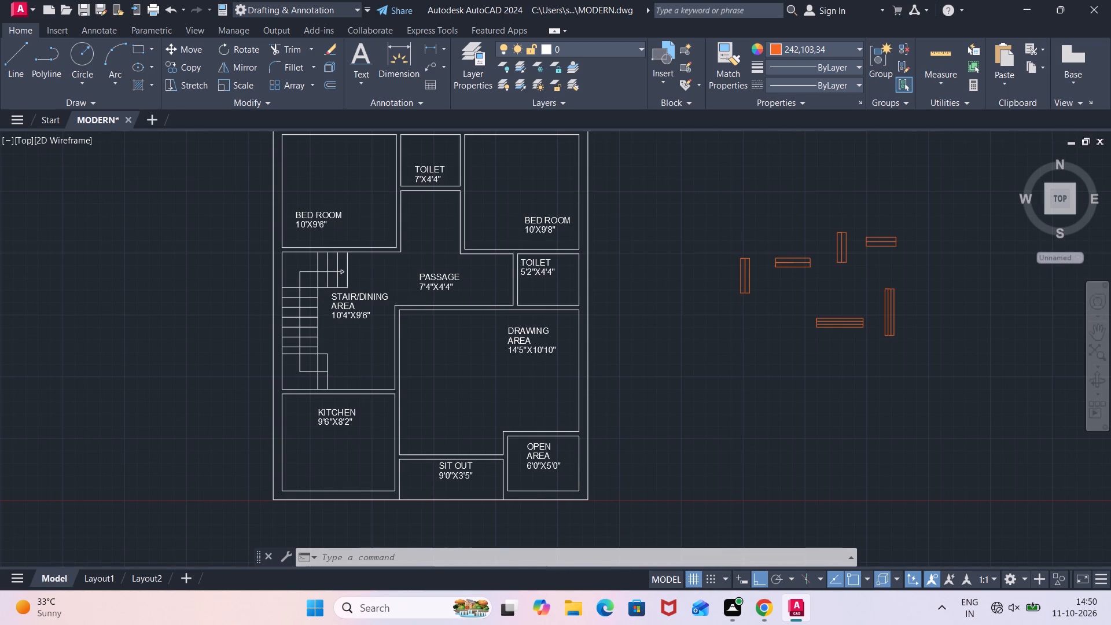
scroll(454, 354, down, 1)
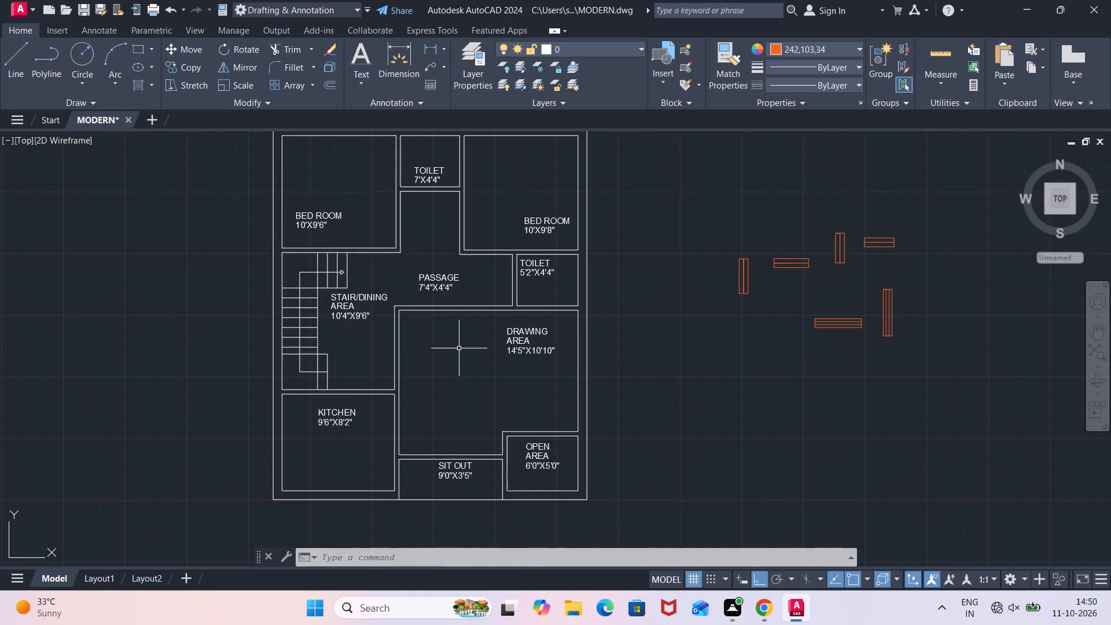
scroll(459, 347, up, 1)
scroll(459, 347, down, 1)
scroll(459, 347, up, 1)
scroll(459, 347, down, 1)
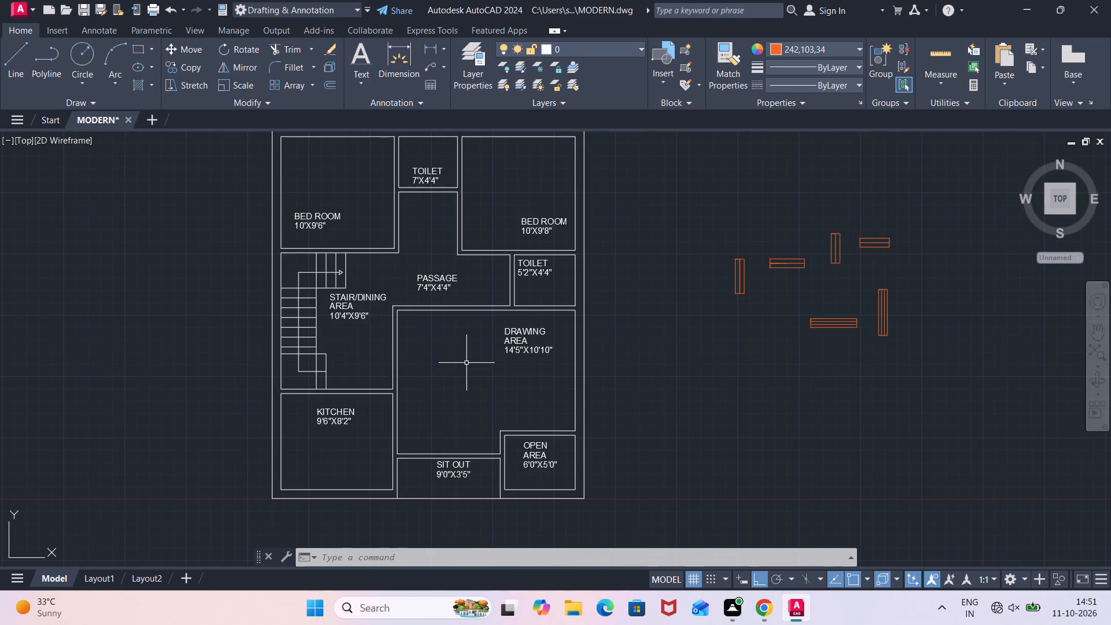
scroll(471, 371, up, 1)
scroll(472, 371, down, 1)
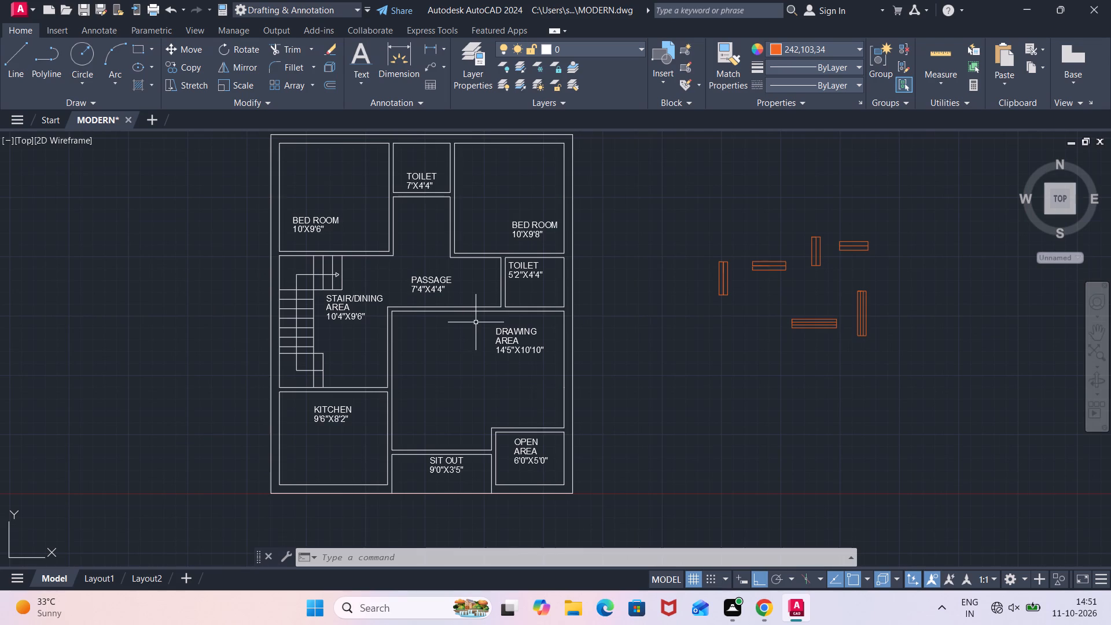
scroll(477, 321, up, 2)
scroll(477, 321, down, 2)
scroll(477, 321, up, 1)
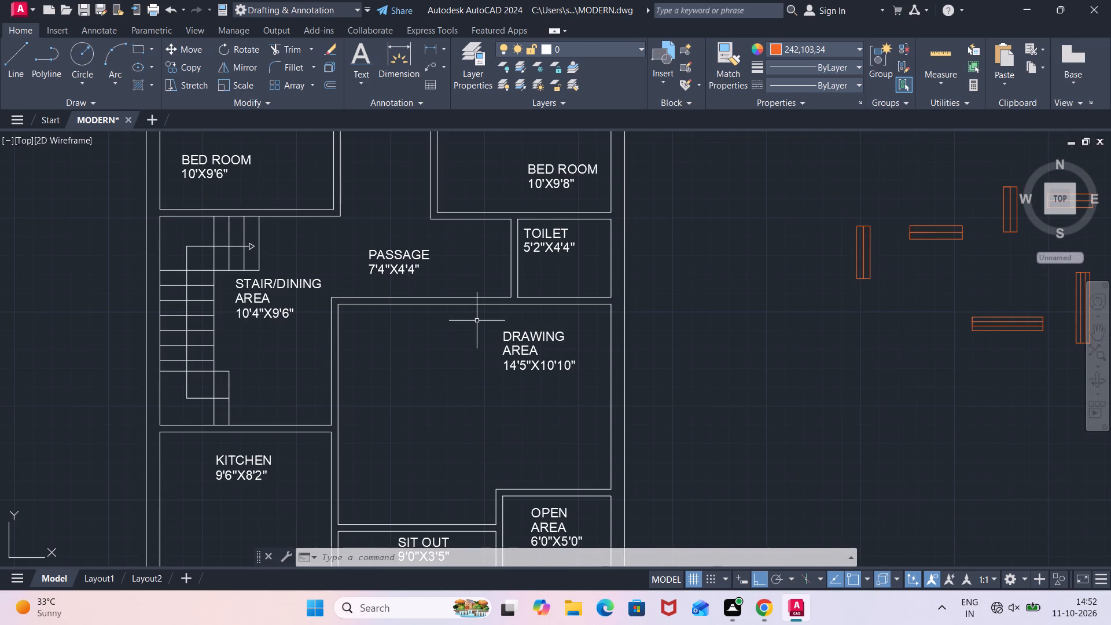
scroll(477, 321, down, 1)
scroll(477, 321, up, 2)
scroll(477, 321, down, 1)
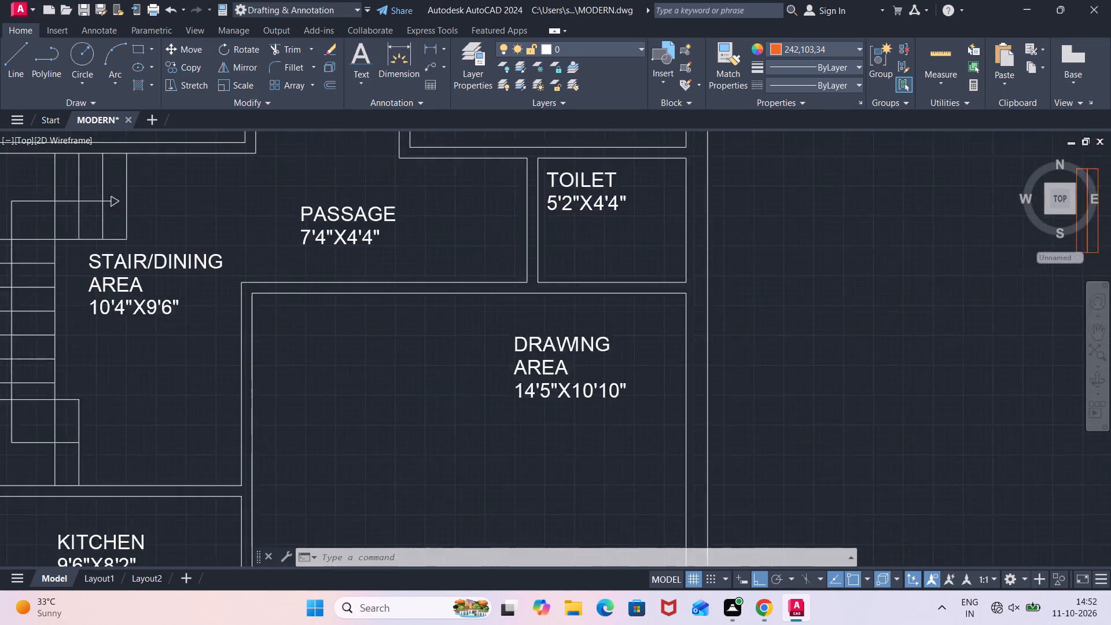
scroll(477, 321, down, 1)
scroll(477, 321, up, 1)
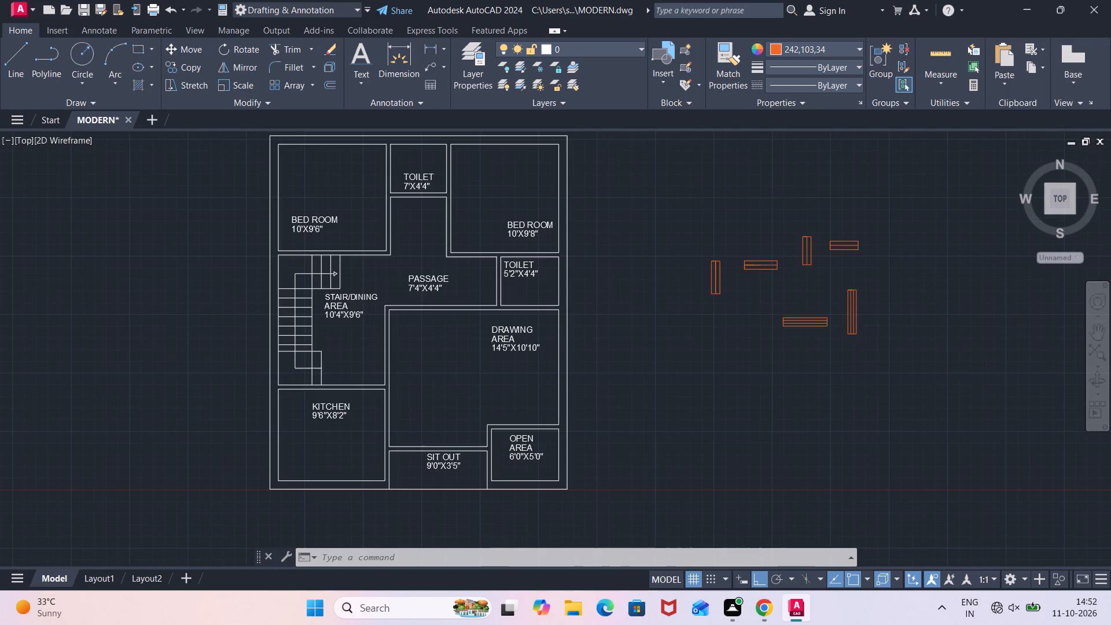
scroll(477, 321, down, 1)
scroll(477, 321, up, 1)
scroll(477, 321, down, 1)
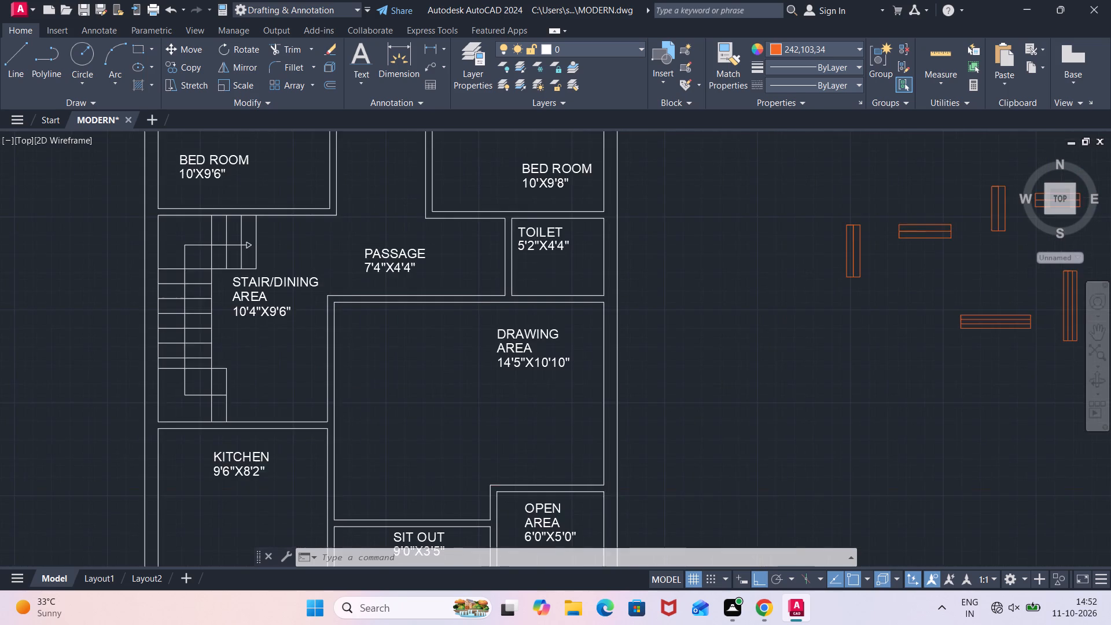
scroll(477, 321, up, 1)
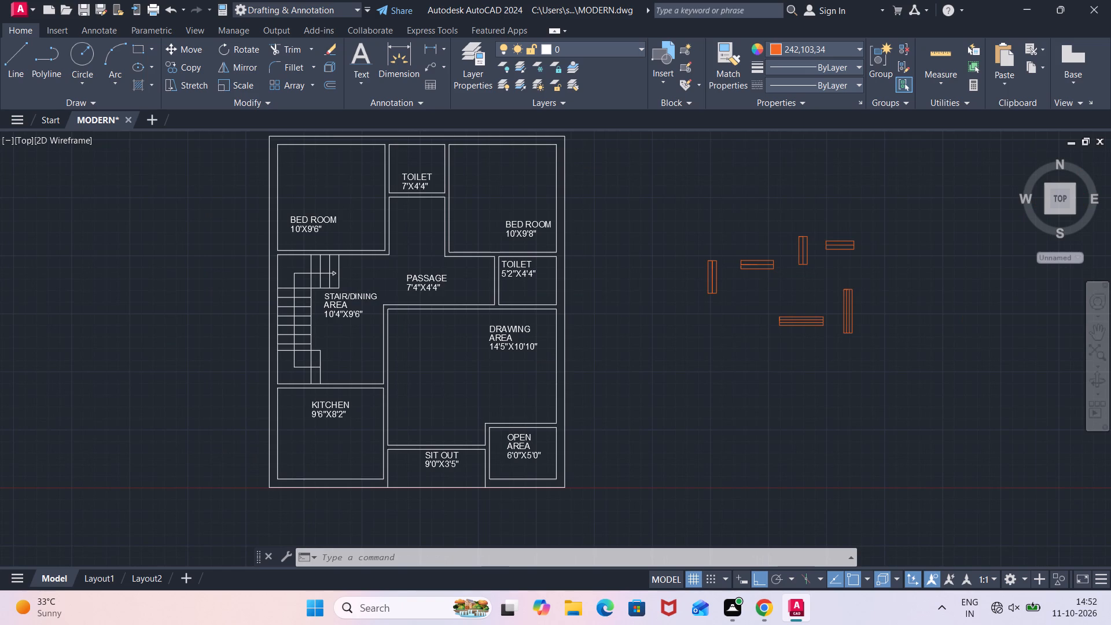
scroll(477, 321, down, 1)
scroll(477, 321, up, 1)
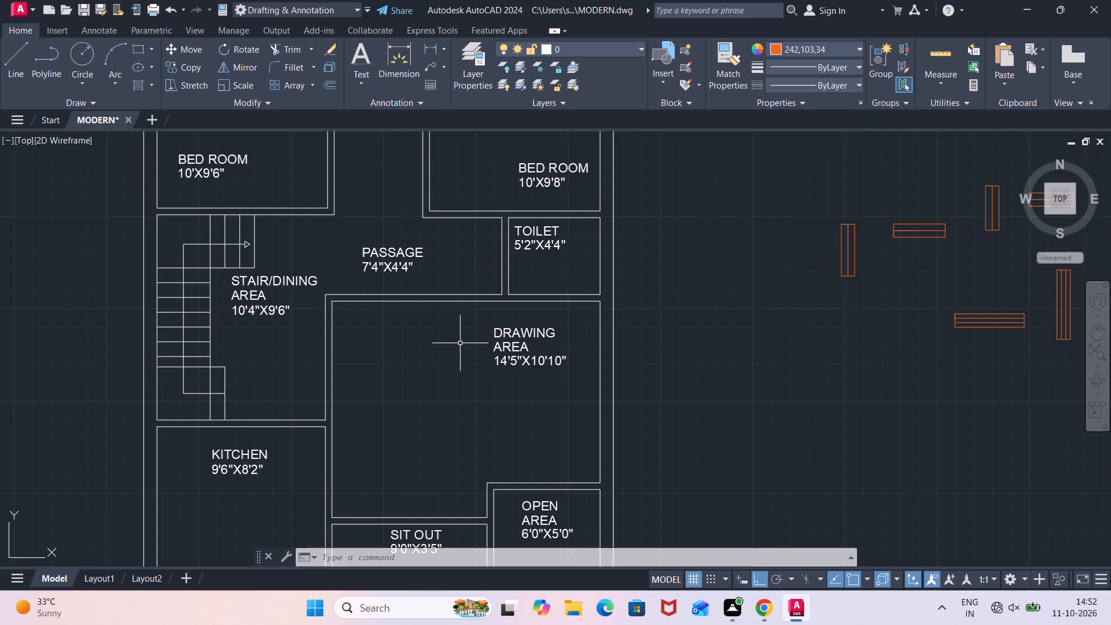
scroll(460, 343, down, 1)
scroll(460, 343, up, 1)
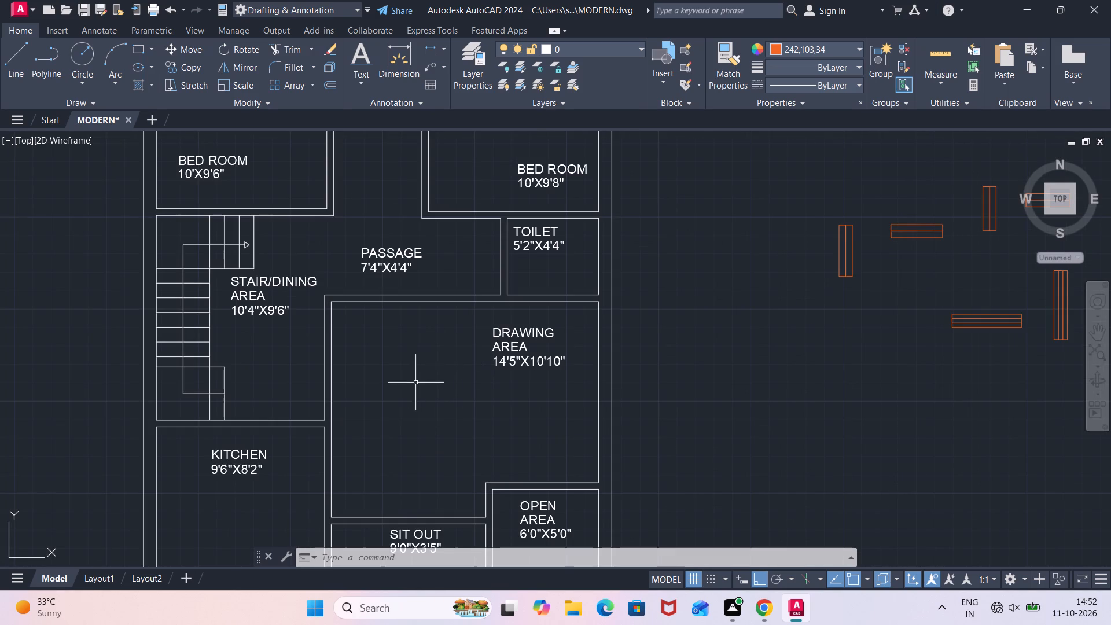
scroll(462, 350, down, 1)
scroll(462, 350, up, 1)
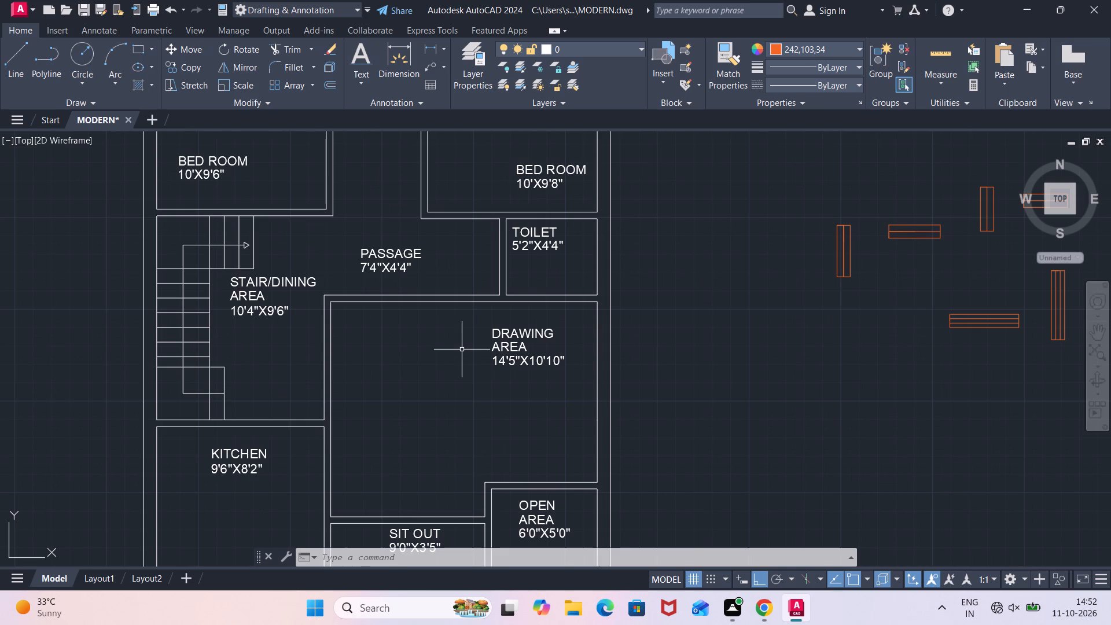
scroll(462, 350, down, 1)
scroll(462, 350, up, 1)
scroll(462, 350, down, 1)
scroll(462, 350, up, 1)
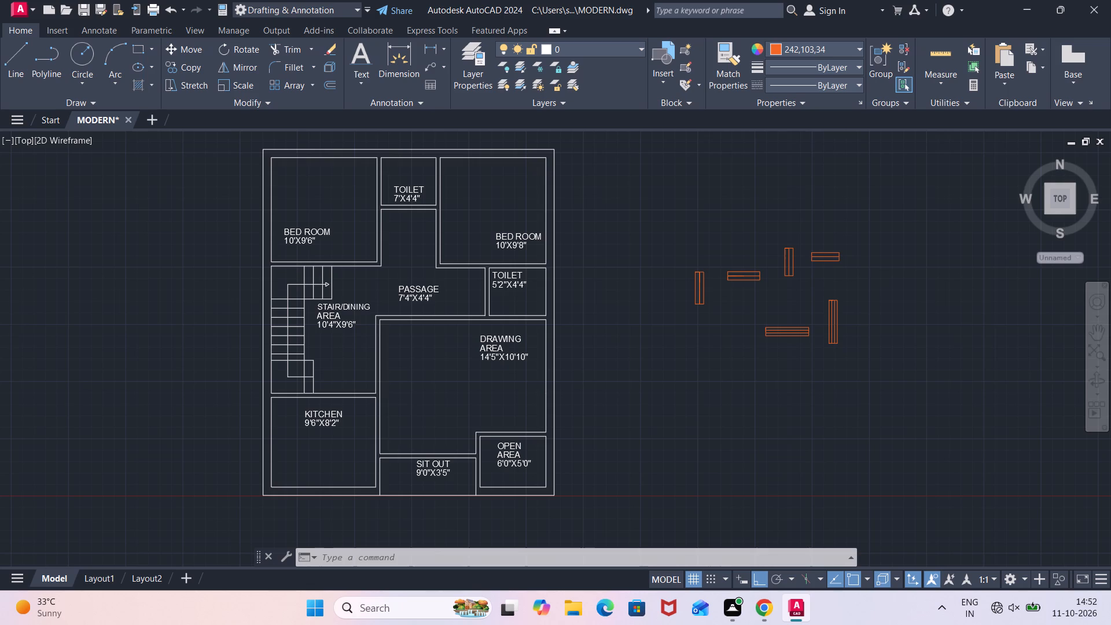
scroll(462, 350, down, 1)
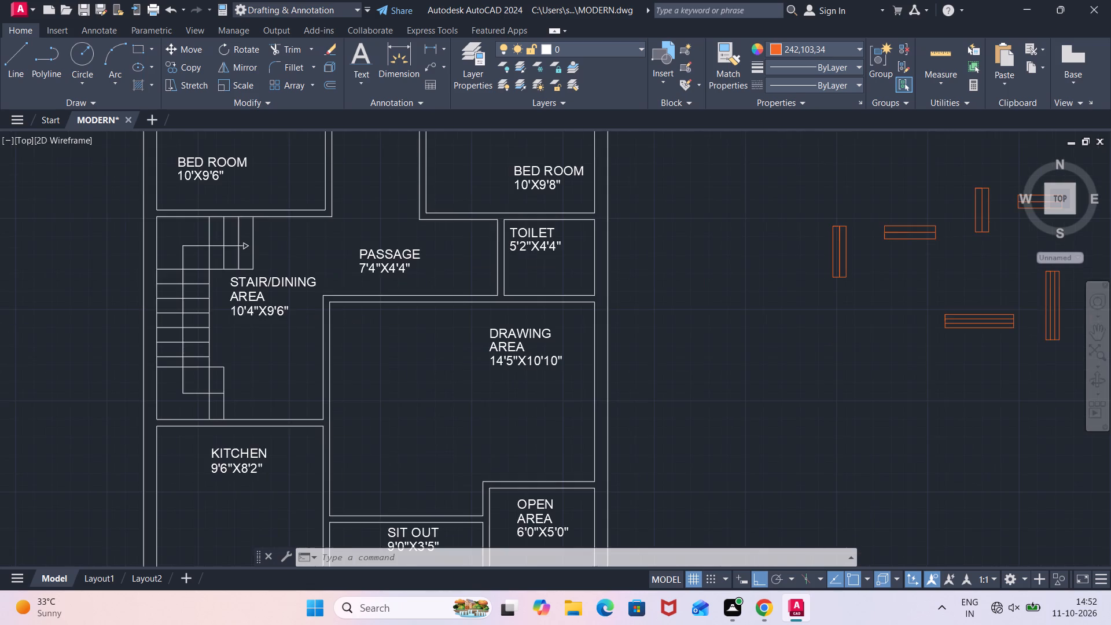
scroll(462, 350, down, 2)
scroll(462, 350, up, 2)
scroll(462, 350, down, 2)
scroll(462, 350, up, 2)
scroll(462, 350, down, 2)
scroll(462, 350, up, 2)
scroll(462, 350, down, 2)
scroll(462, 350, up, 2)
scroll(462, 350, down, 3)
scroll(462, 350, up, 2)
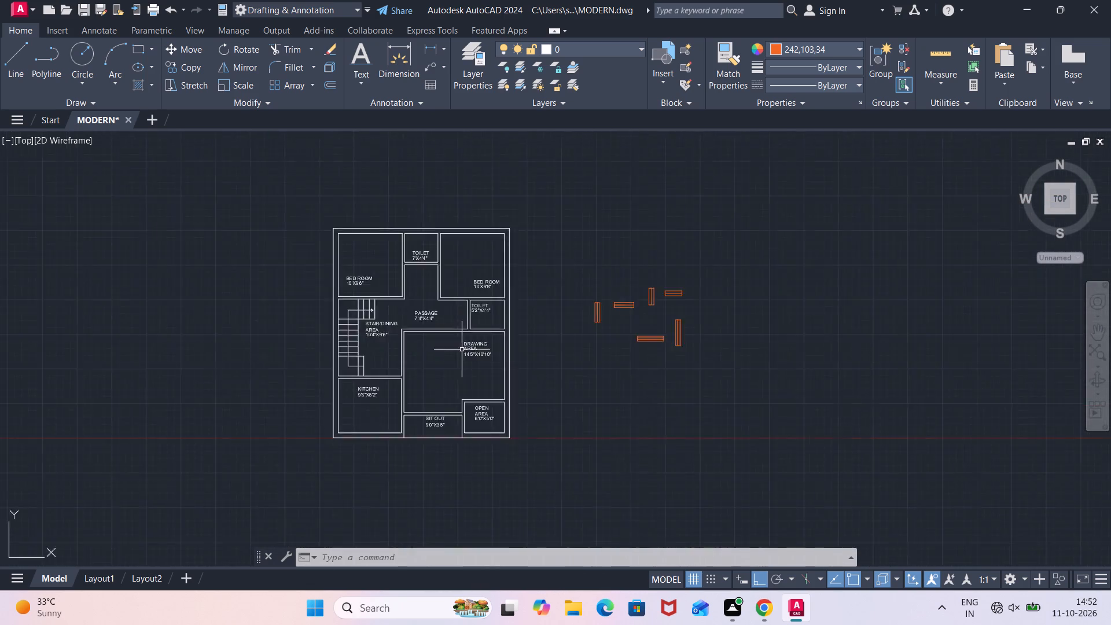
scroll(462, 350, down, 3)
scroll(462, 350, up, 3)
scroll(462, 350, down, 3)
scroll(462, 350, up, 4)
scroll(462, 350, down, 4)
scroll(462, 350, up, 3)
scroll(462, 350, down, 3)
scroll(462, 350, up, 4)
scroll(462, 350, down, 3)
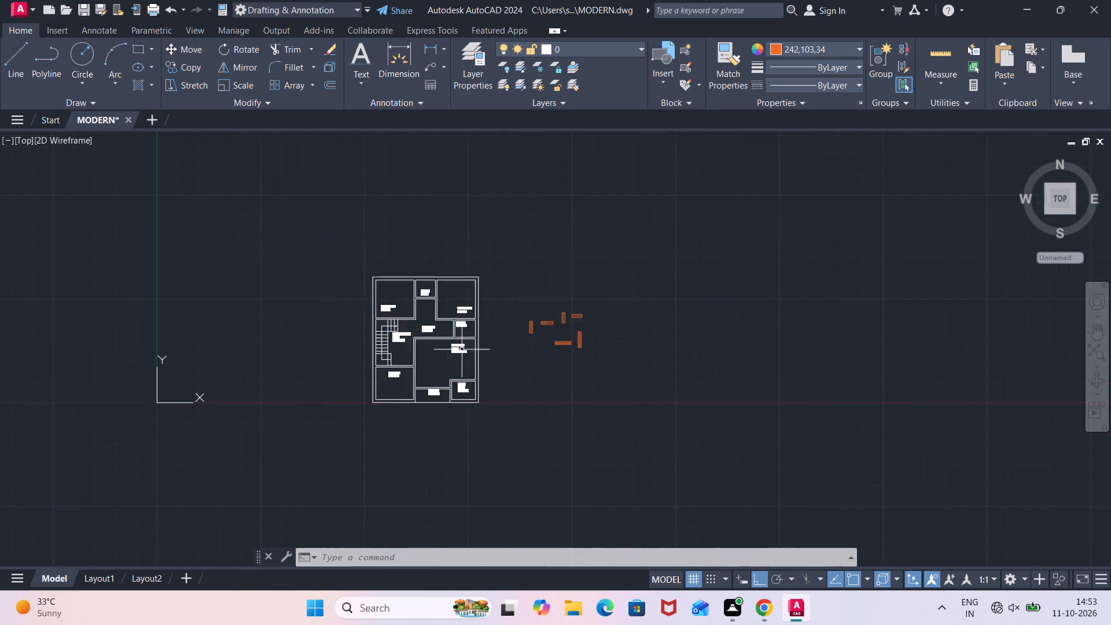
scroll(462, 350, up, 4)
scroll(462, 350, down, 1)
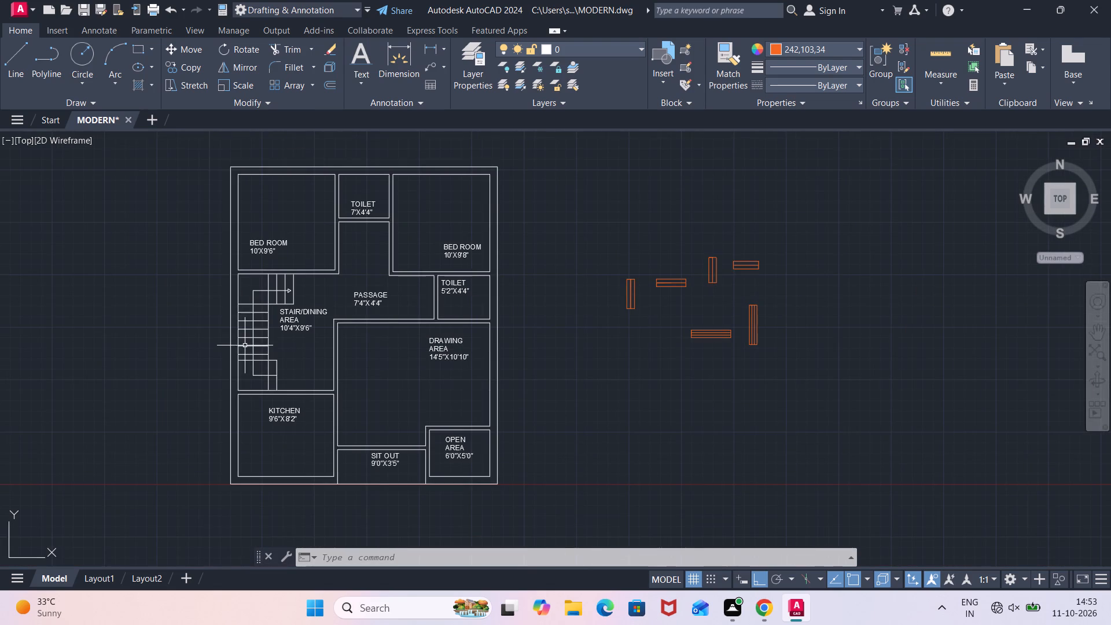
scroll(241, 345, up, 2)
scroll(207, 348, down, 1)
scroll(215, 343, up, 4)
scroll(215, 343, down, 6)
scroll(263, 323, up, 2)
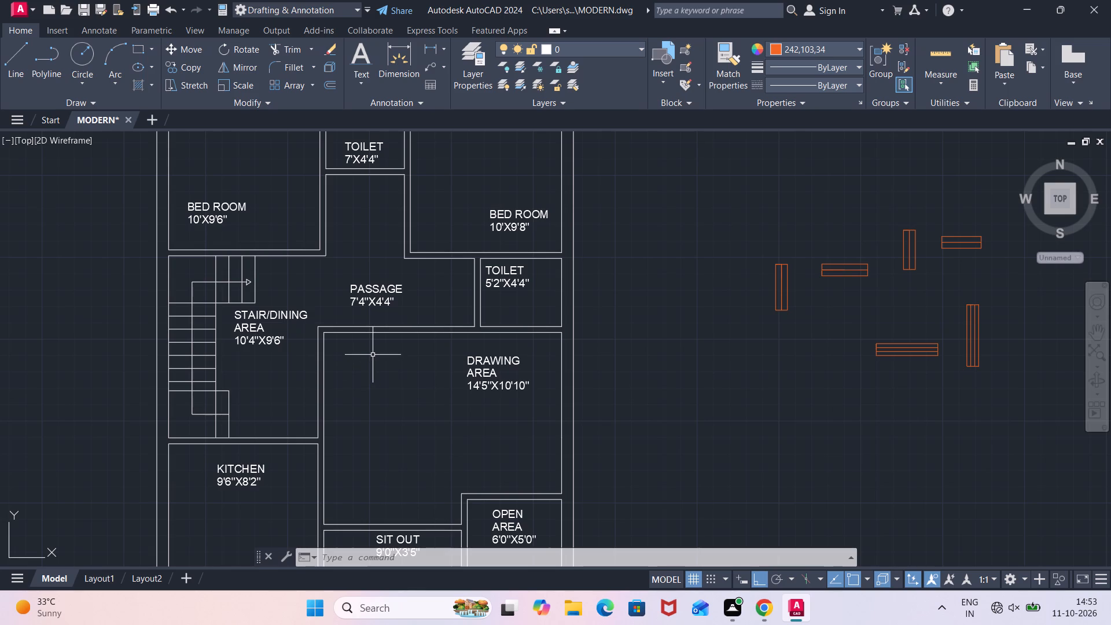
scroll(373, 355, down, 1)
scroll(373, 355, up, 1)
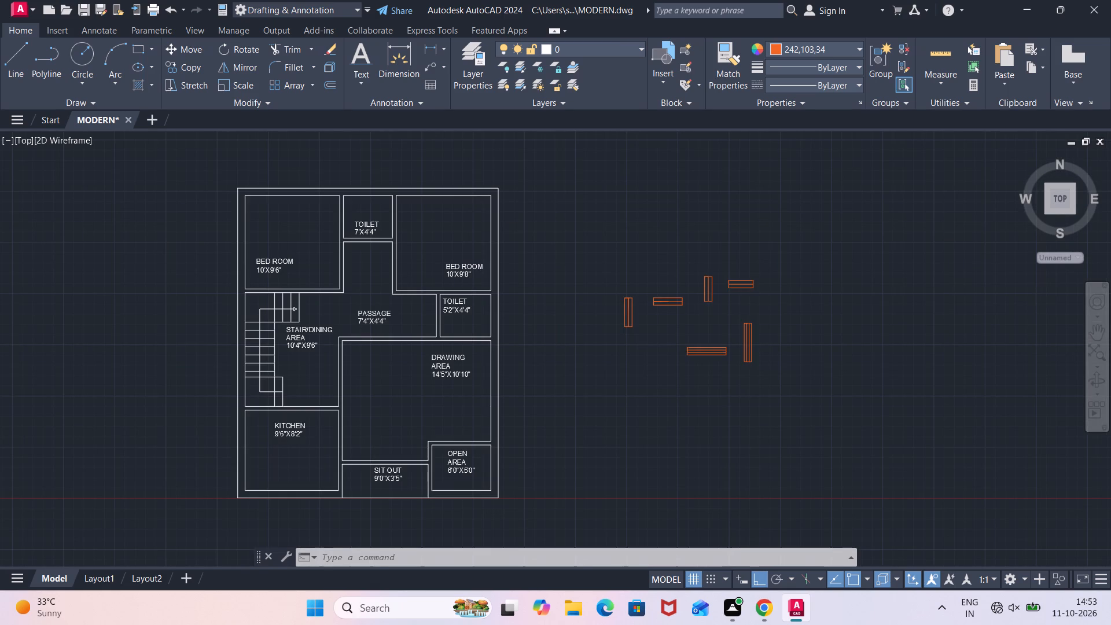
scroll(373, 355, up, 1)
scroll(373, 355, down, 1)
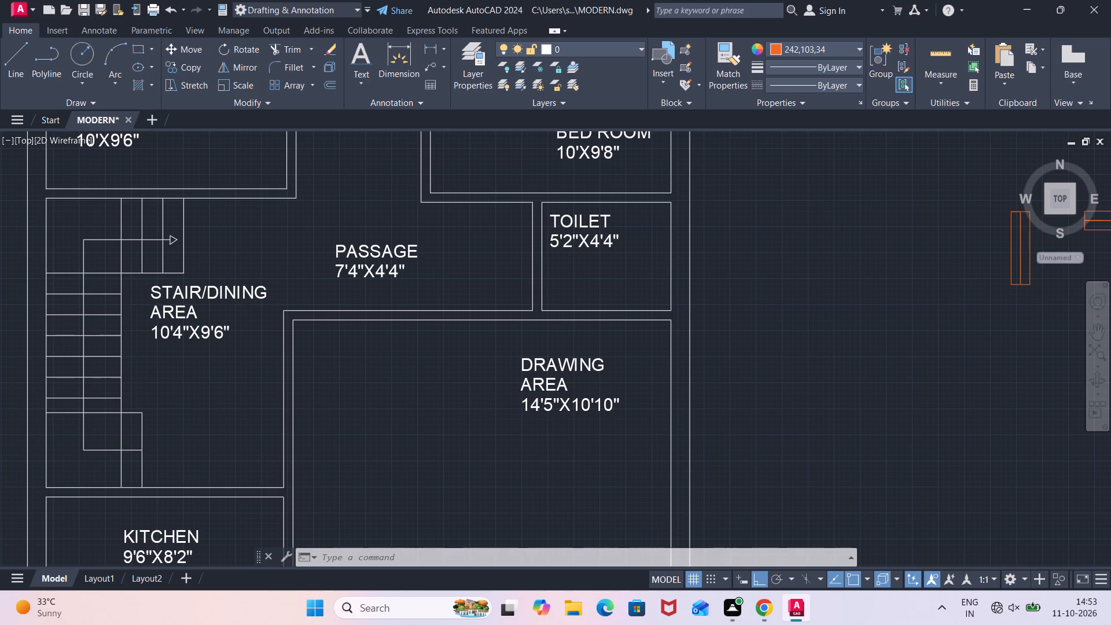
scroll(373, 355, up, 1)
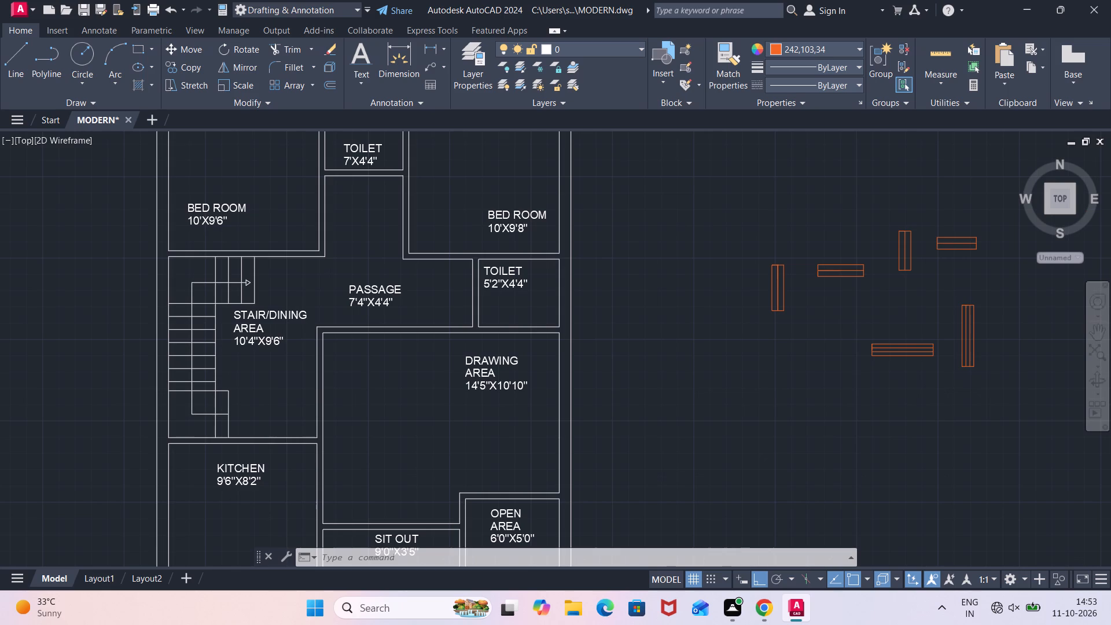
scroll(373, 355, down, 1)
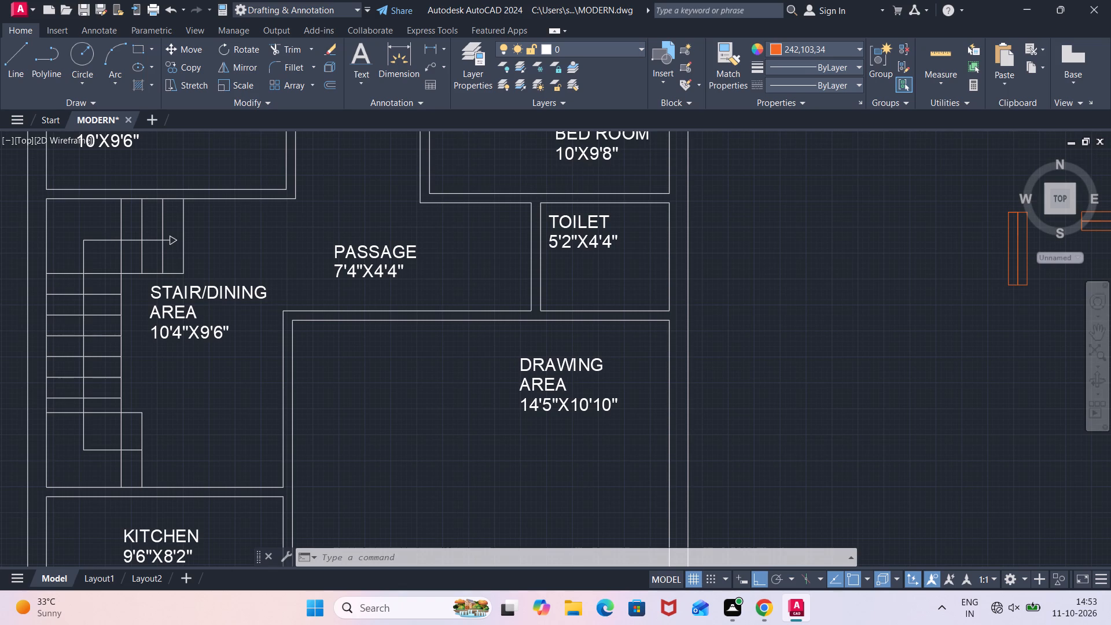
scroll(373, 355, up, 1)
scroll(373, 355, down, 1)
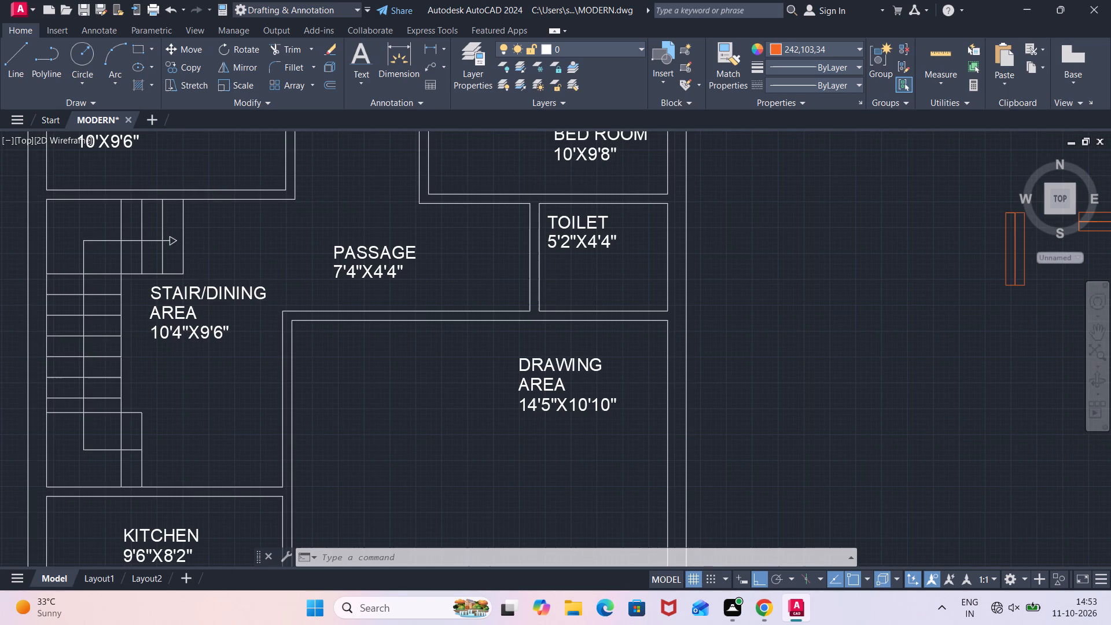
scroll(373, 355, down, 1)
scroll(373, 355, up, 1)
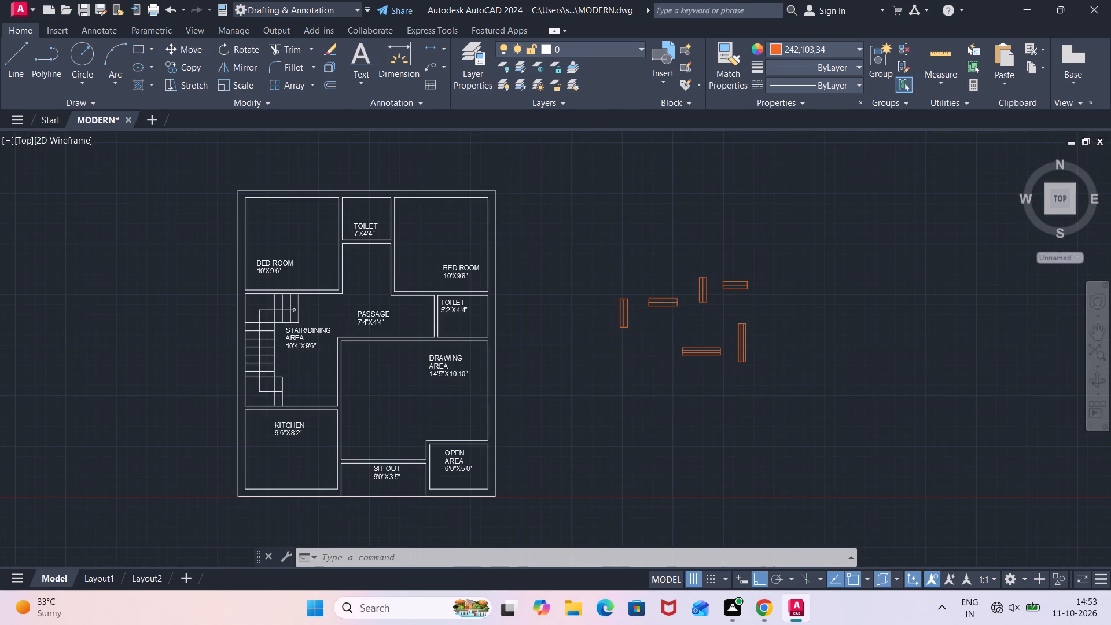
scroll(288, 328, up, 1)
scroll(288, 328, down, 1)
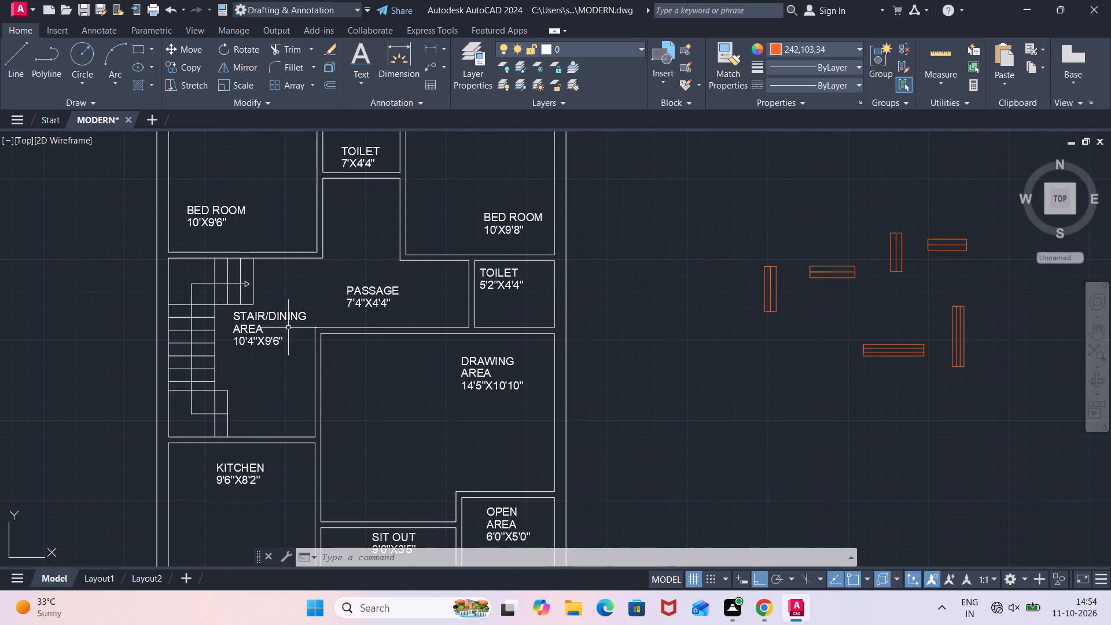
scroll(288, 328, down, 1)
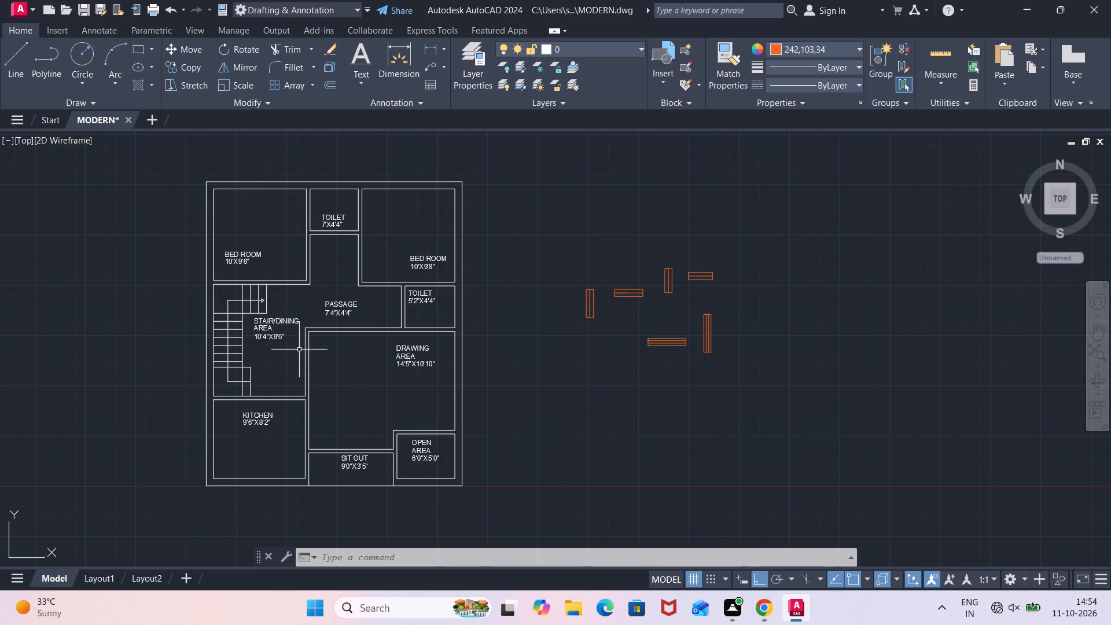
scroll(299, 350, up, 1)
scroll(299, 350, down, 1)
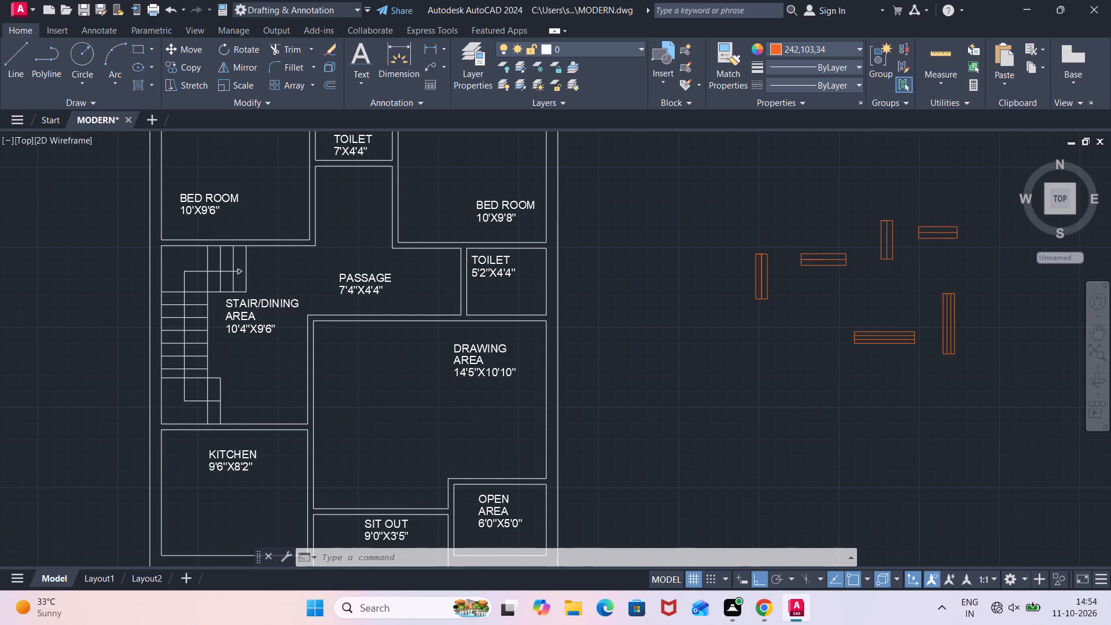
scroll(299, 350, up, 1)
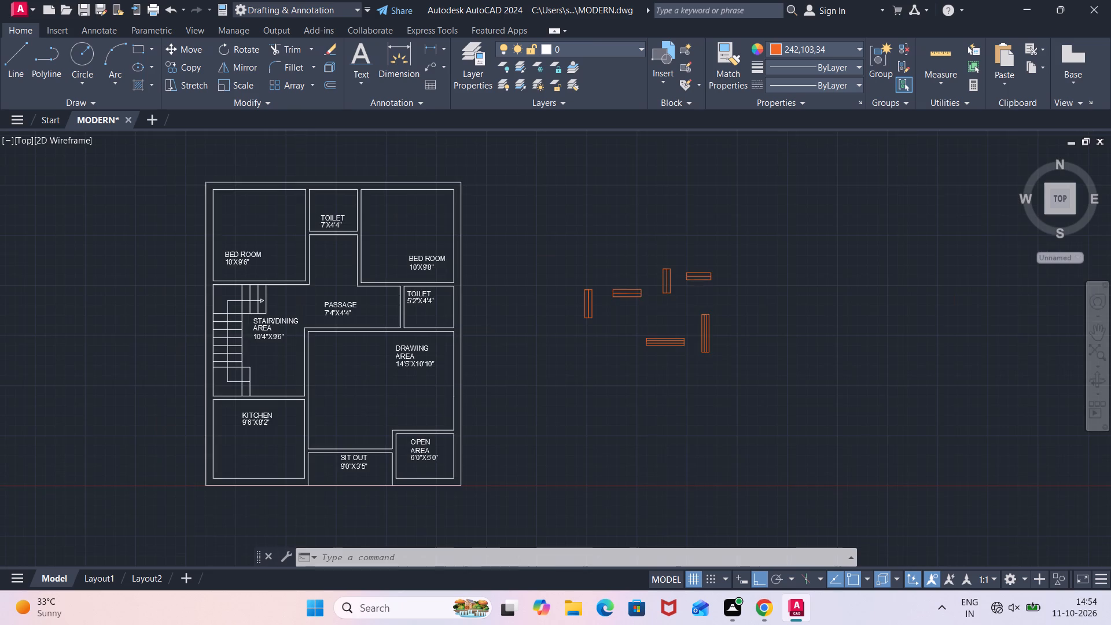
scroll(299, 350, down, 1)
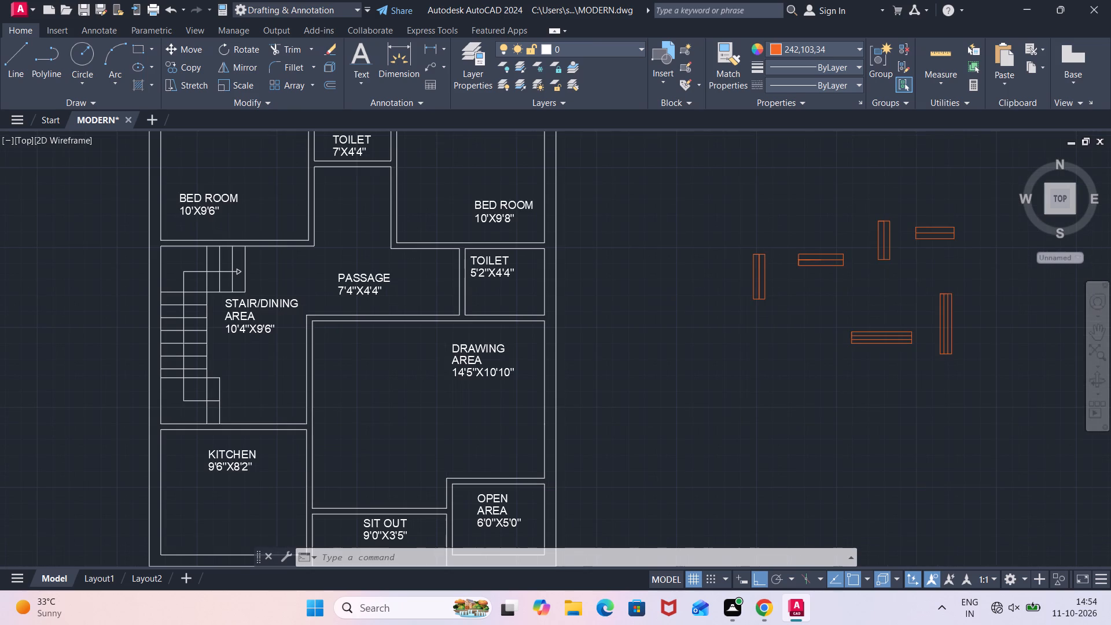
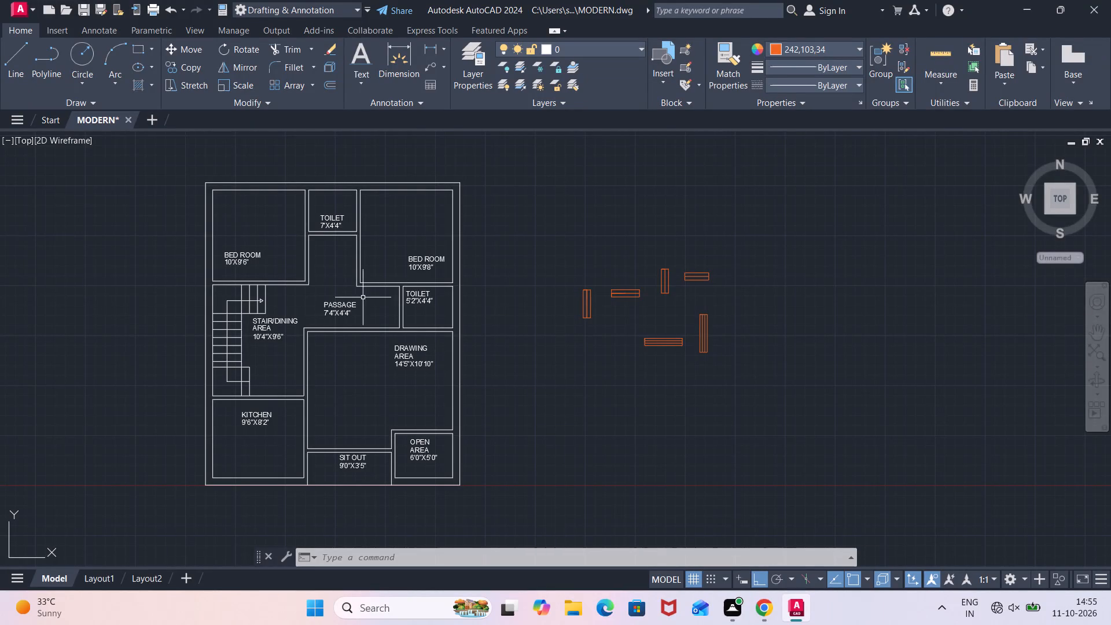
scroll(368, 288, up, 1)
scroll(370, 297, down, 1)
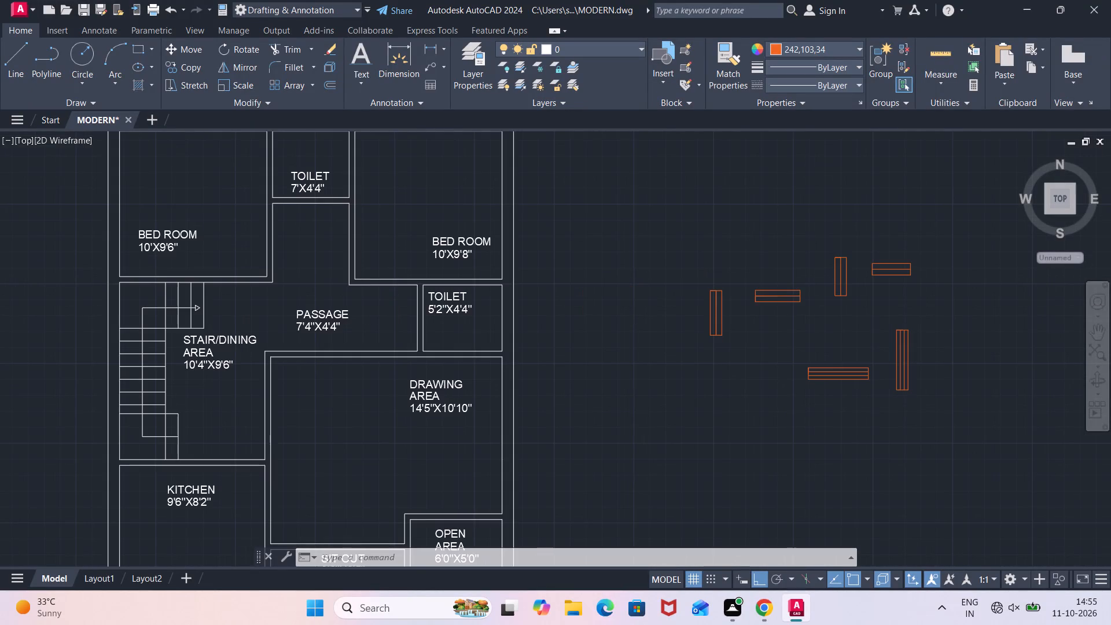
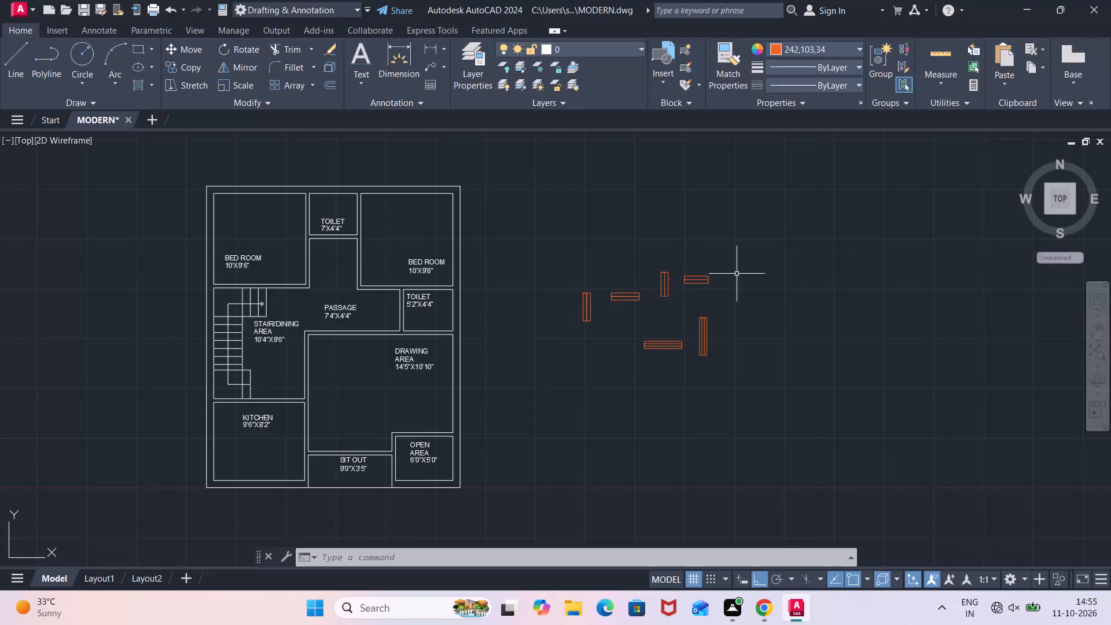
Offset the centre line of the 2'6" vertical window symbol by 1.5" to both sides.
scroll(679, 280, up, 2)
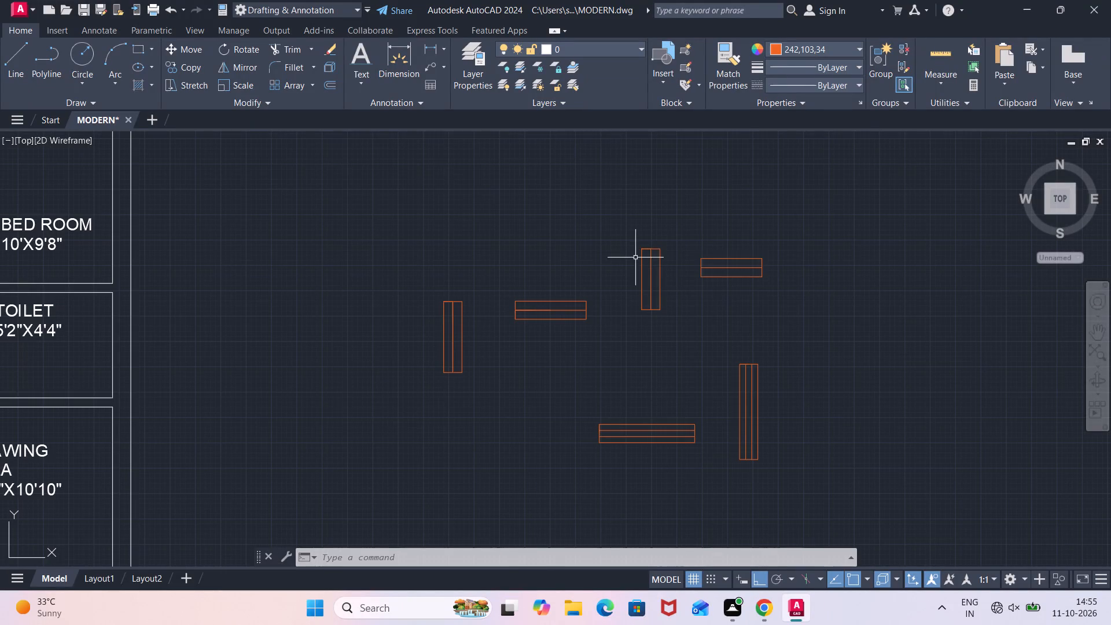
scroll(652, 274, up, 1)
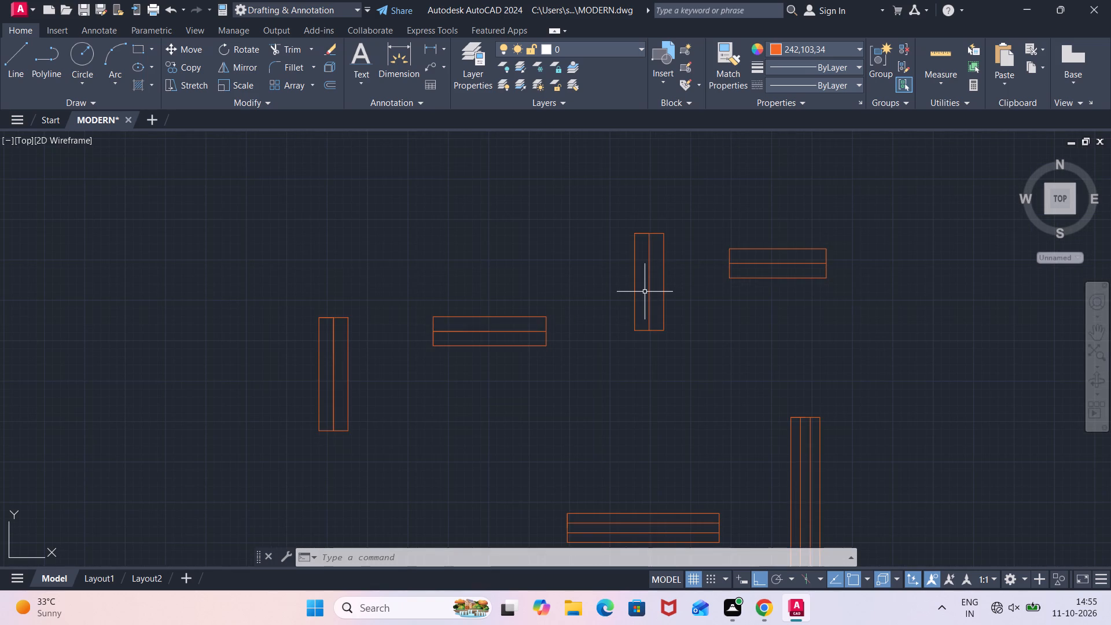
click(648, 291)
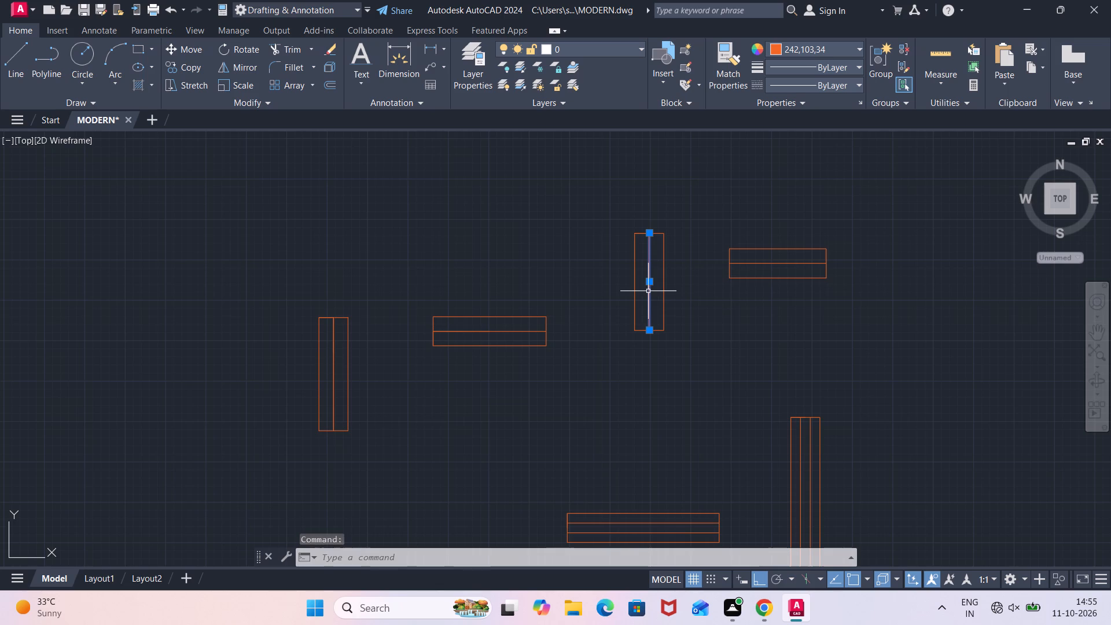
key(Escape)
text(OFF)
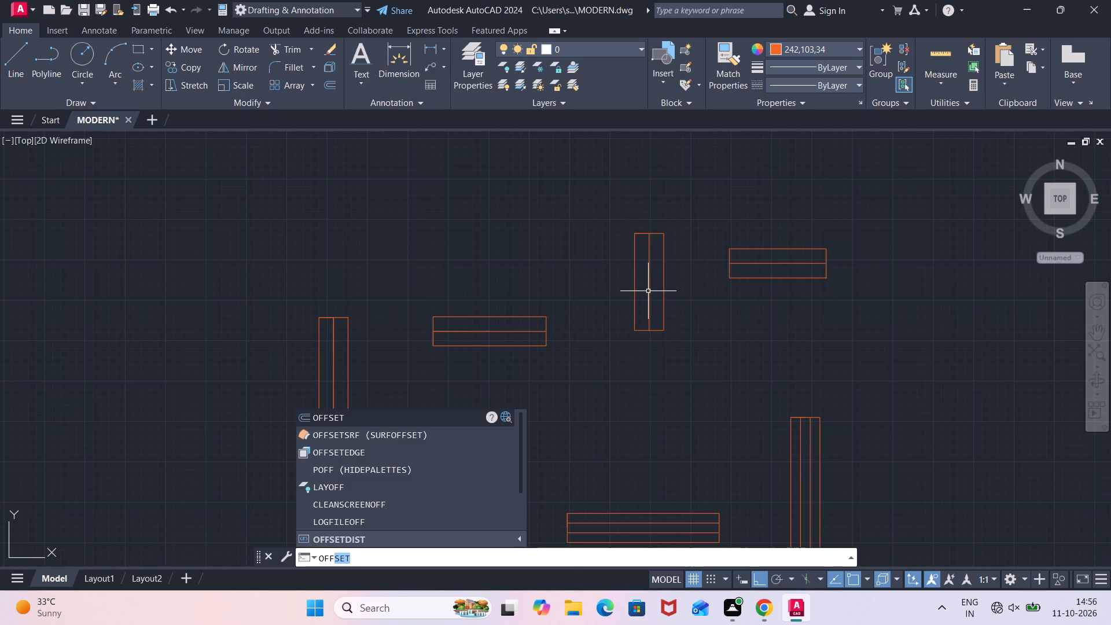
key(Return)
text(1.)
key(5)
key(shift+quotedbl)
key(Return)
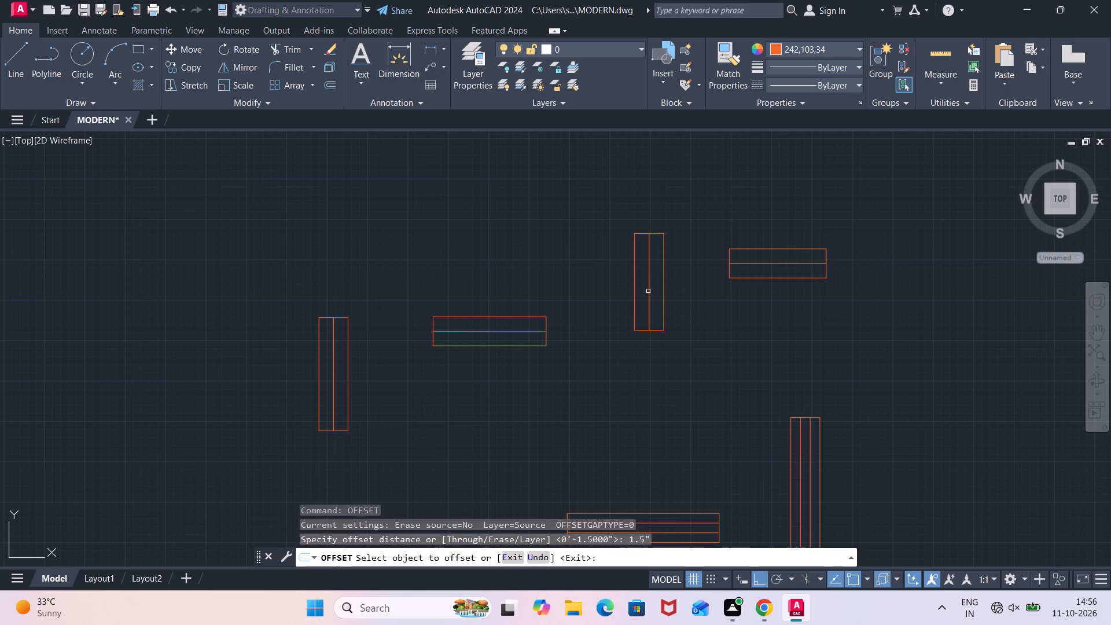
click(648, 288)
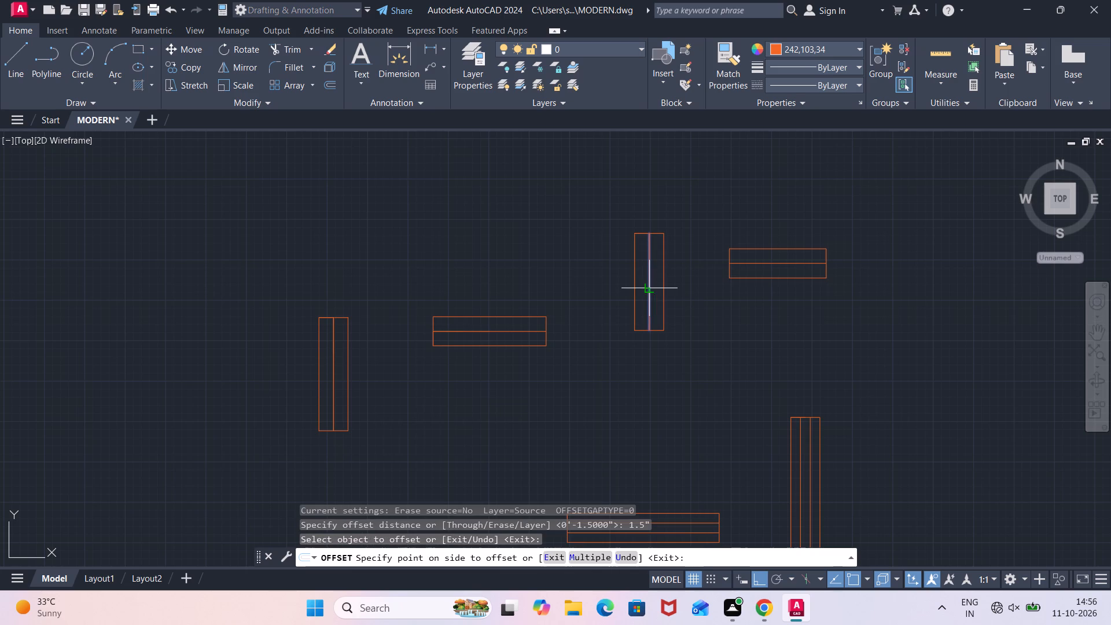
click(657, 284)
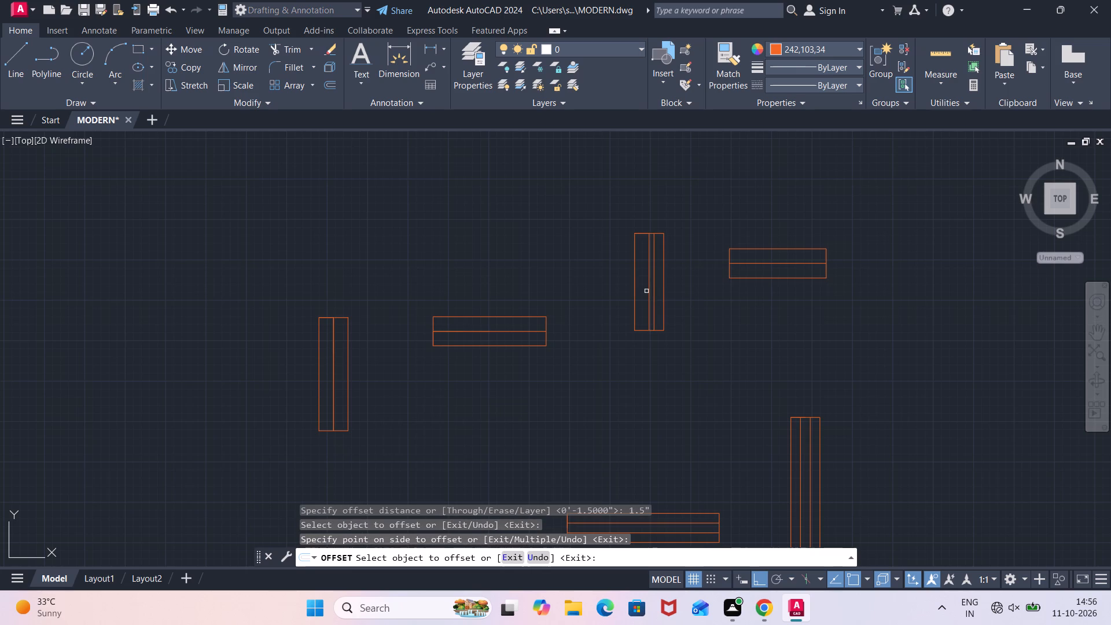
click(649, 291)
click(642, 295)
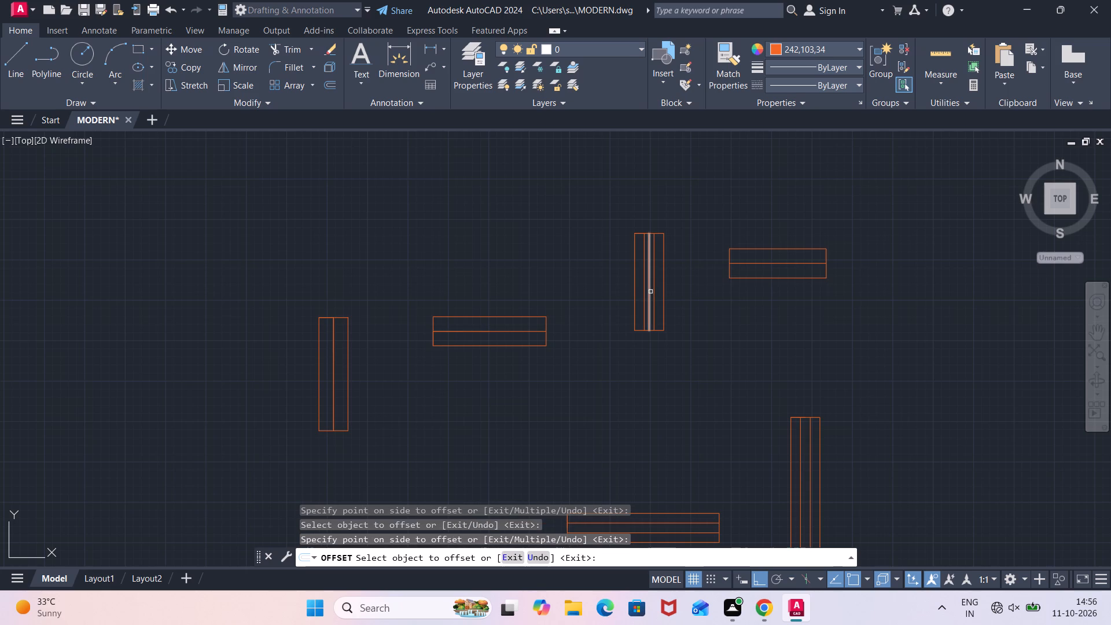
click(650, 292)
key(Escape)
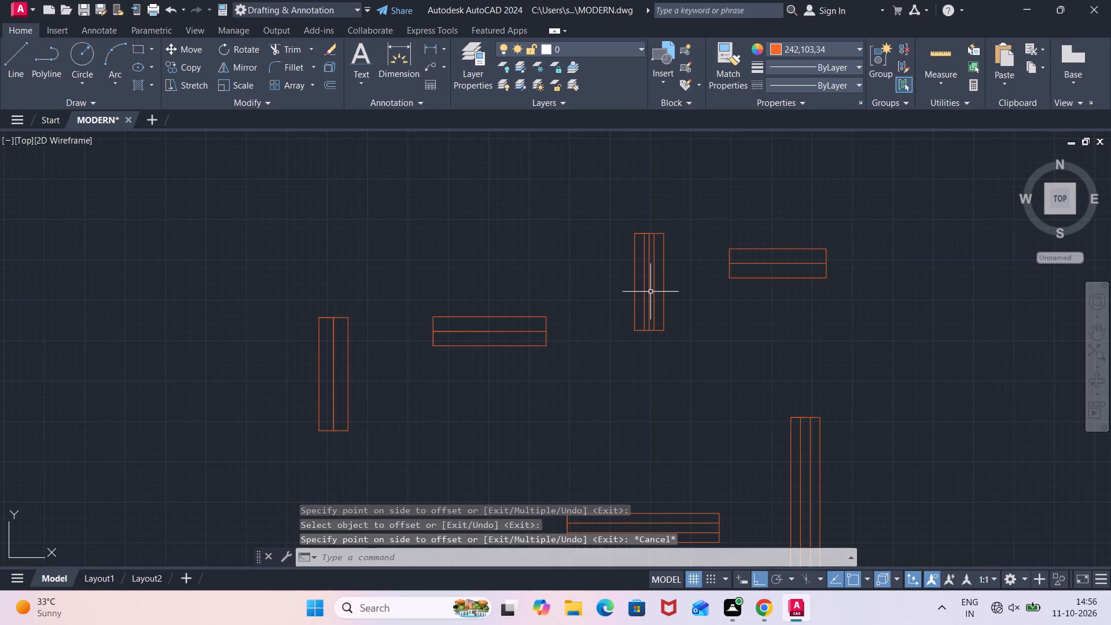
Erase the original centre line between the two offset lines of the 2'6" vertical symbol.
click(650, 292)
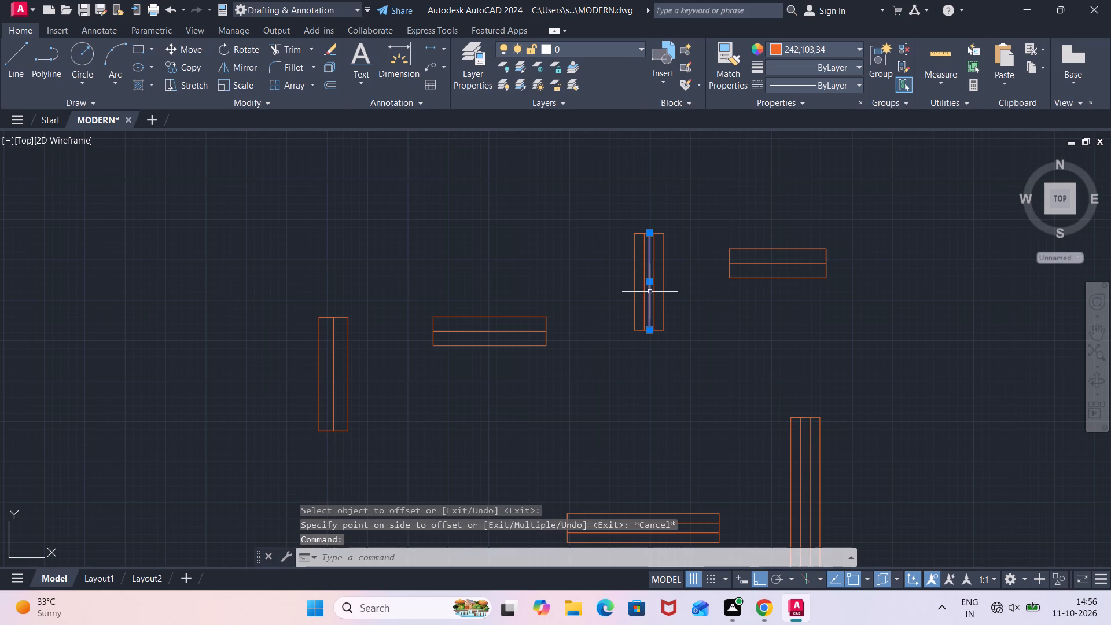
key(Delete)
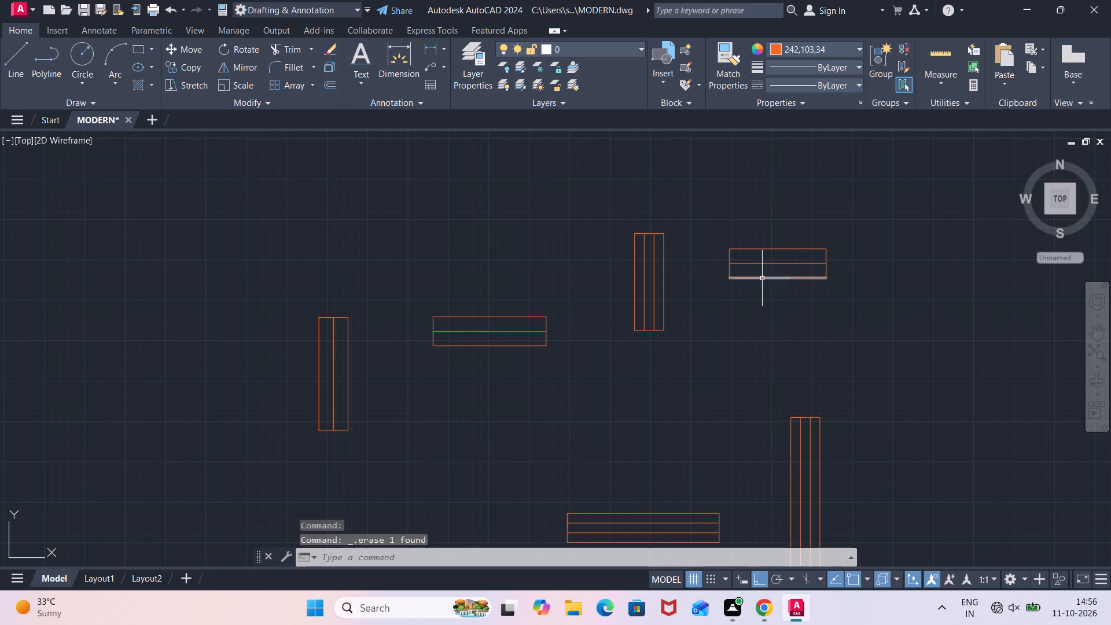
key(space)
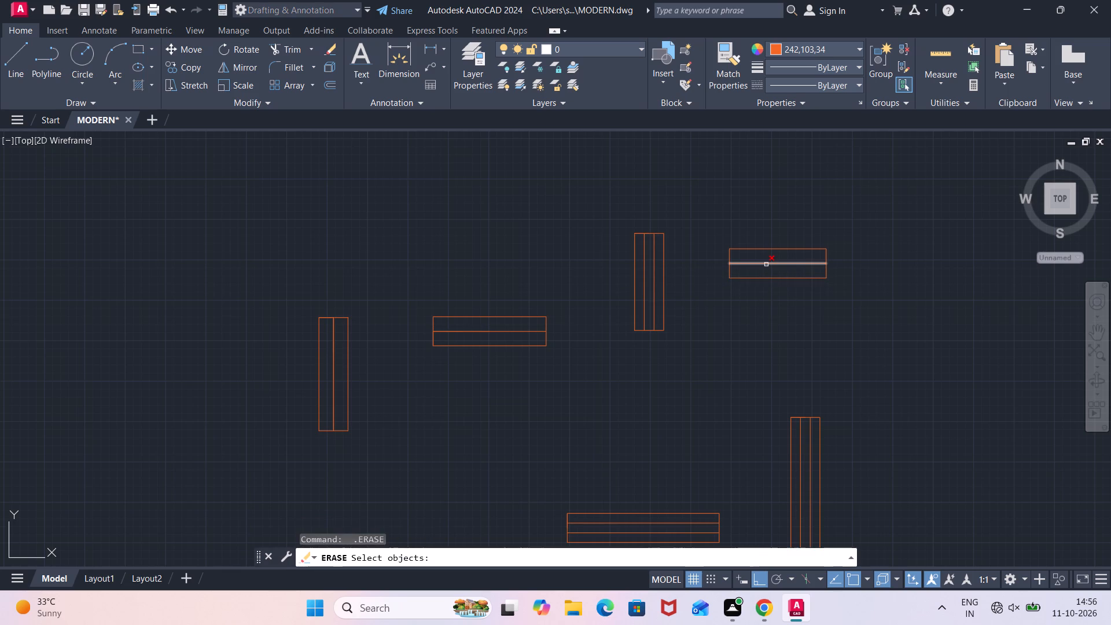
key(space)
key(space)
key(space)
Offset the centre line of the 2'6" horizontal window symbol by 1.5" both upward and downward.
key(o)
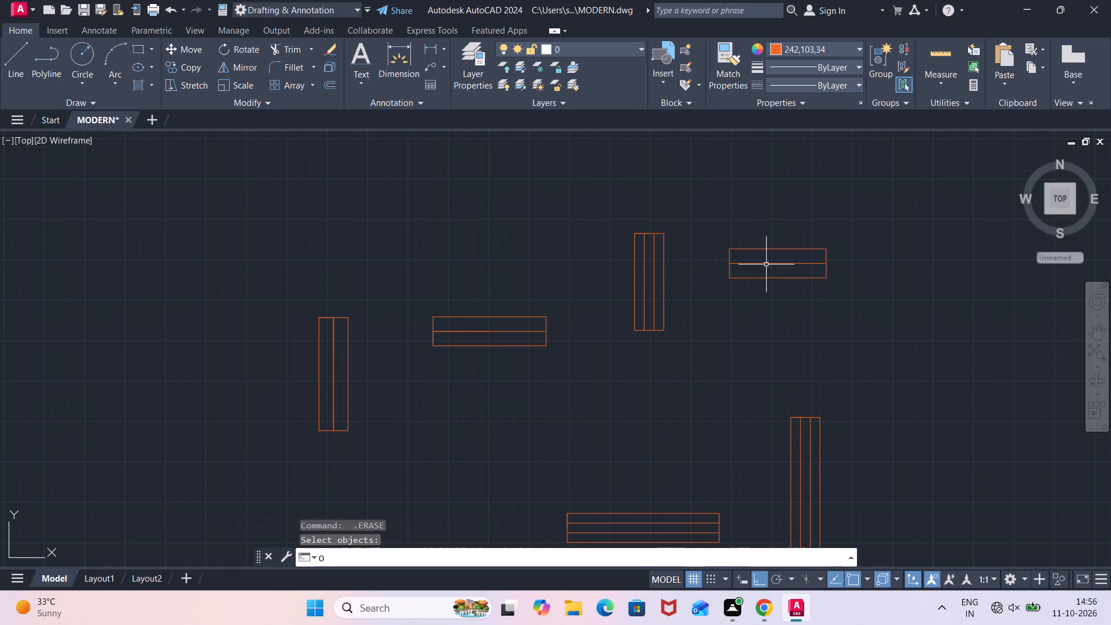
text(FF)
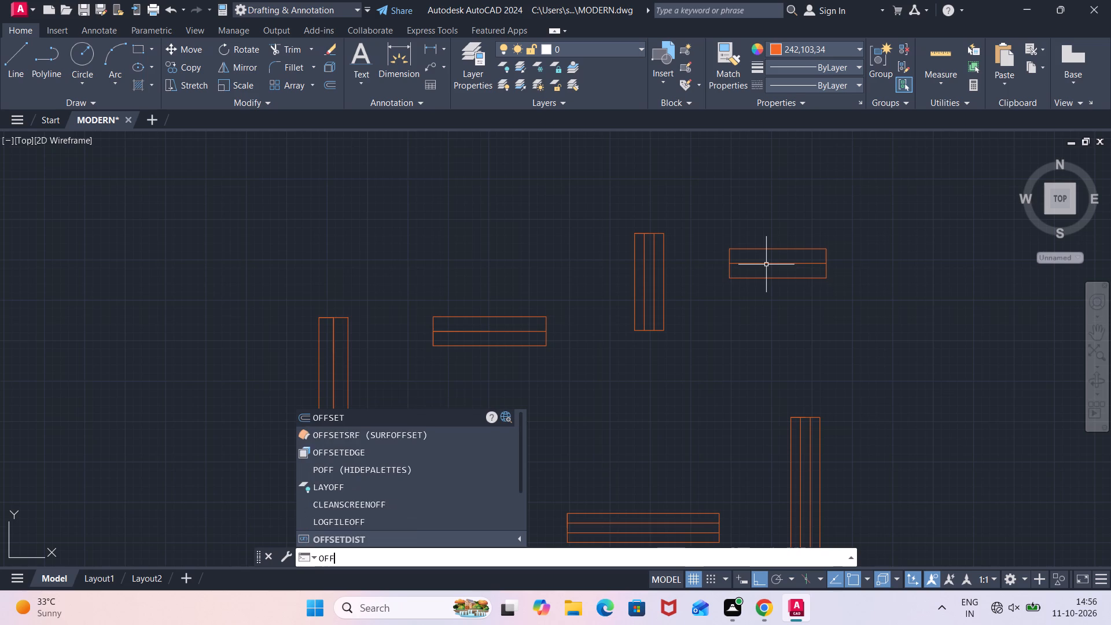
key(Return)
key(Return)
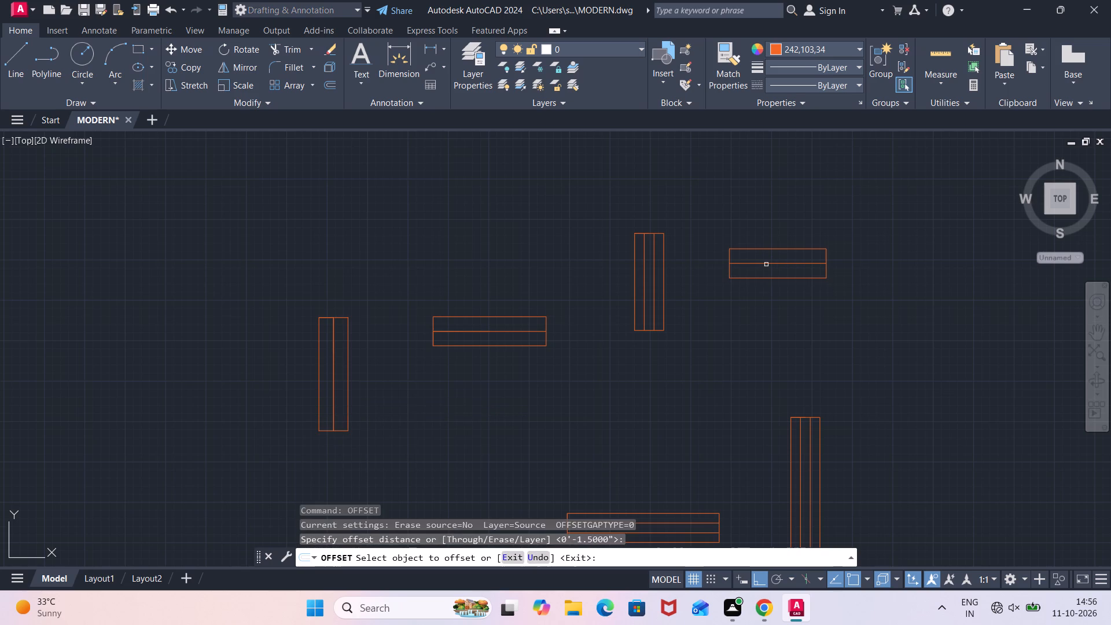
click(766, 264)
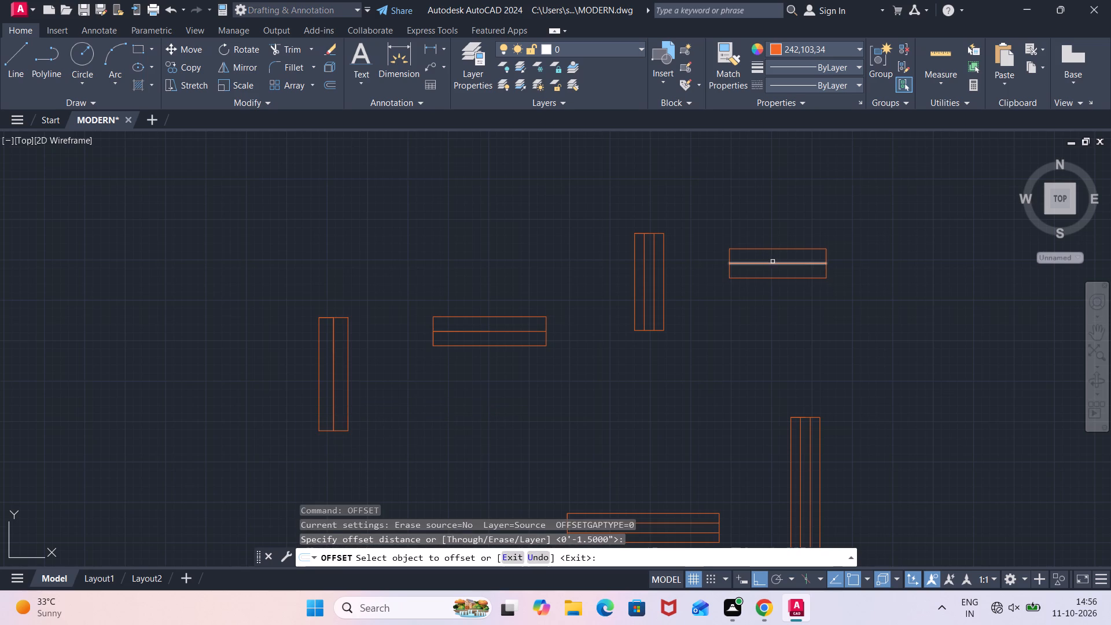
click(772, 262)
click(772, 257)
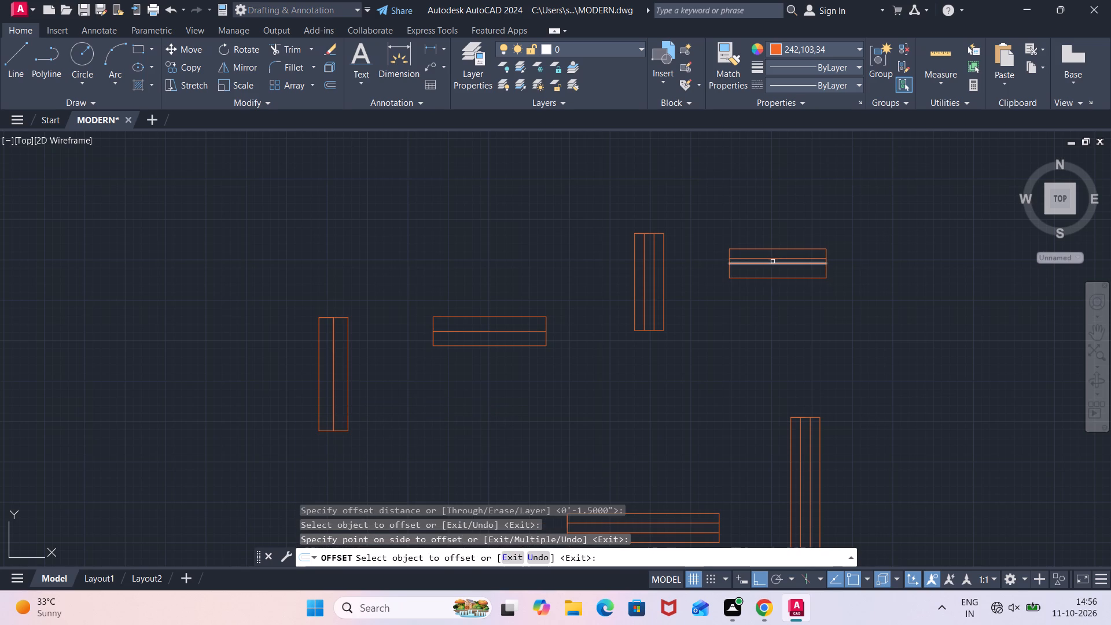
click(772, 262)
click(770, 273)
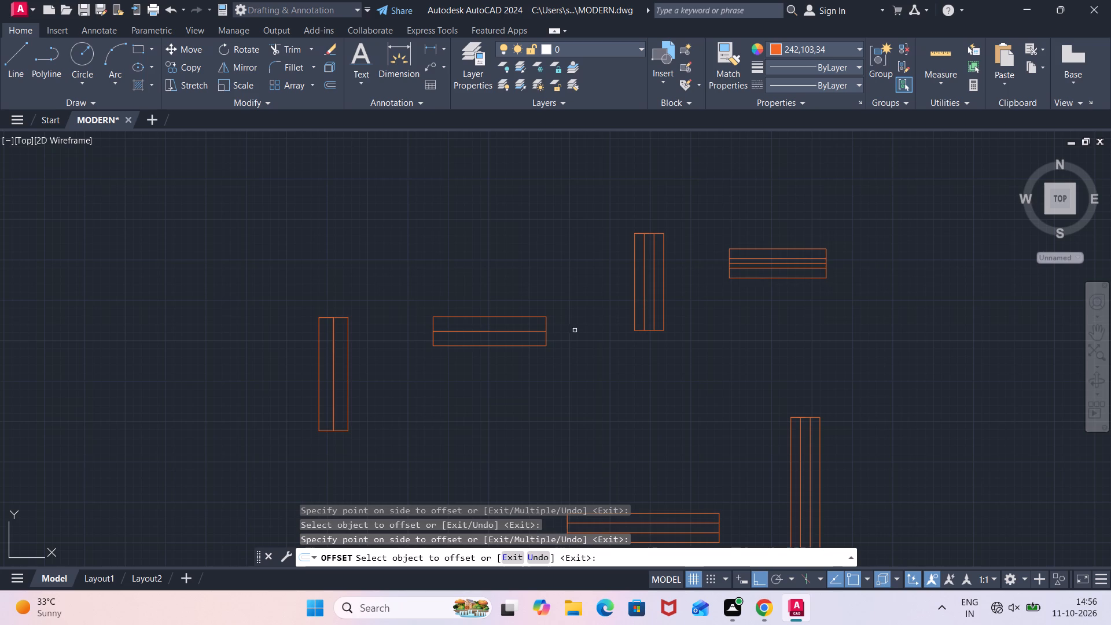
Offset the centre line of the 2'11" horizontal window symbol by 1.5" both upward and downward.
click(545, 330)
click(536, 318)
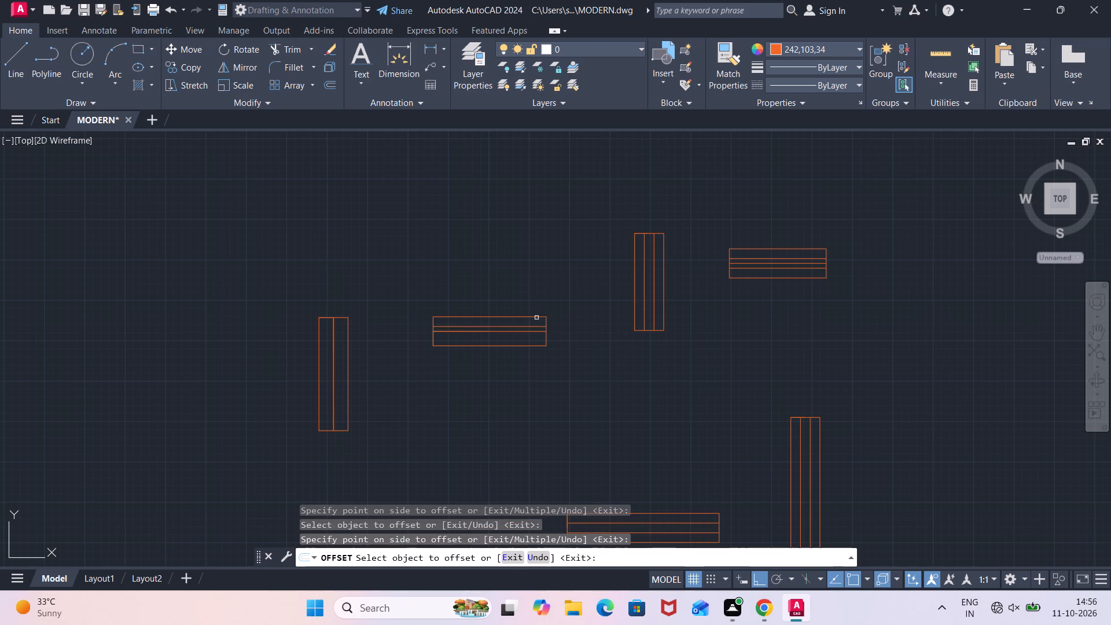
click(536, 331)
click(536, 339)
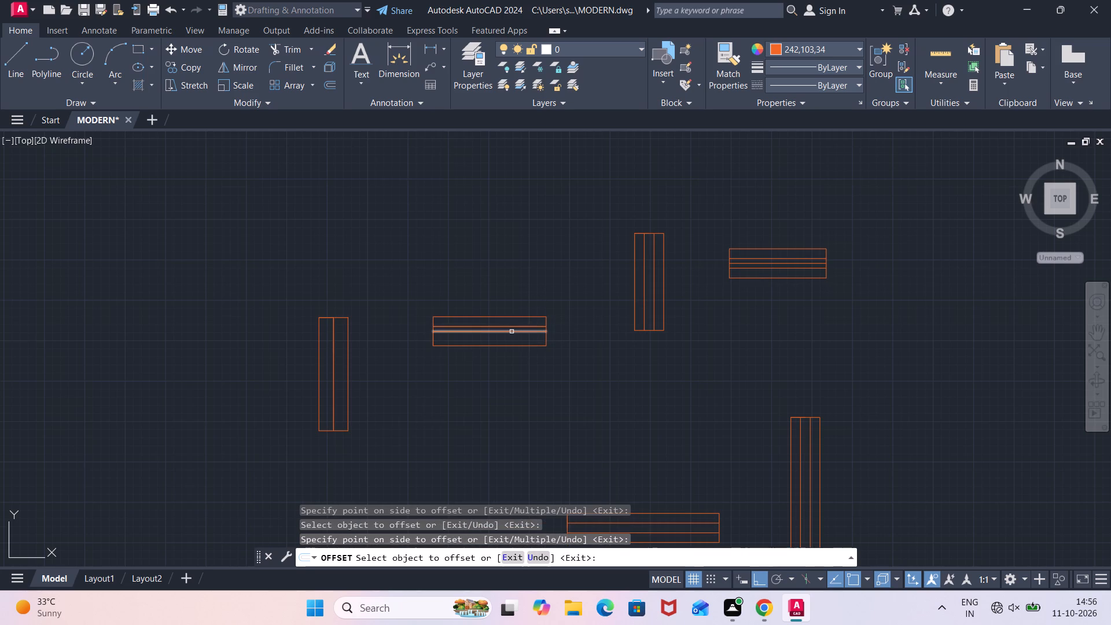
click(512, 332)
click(513, 340)
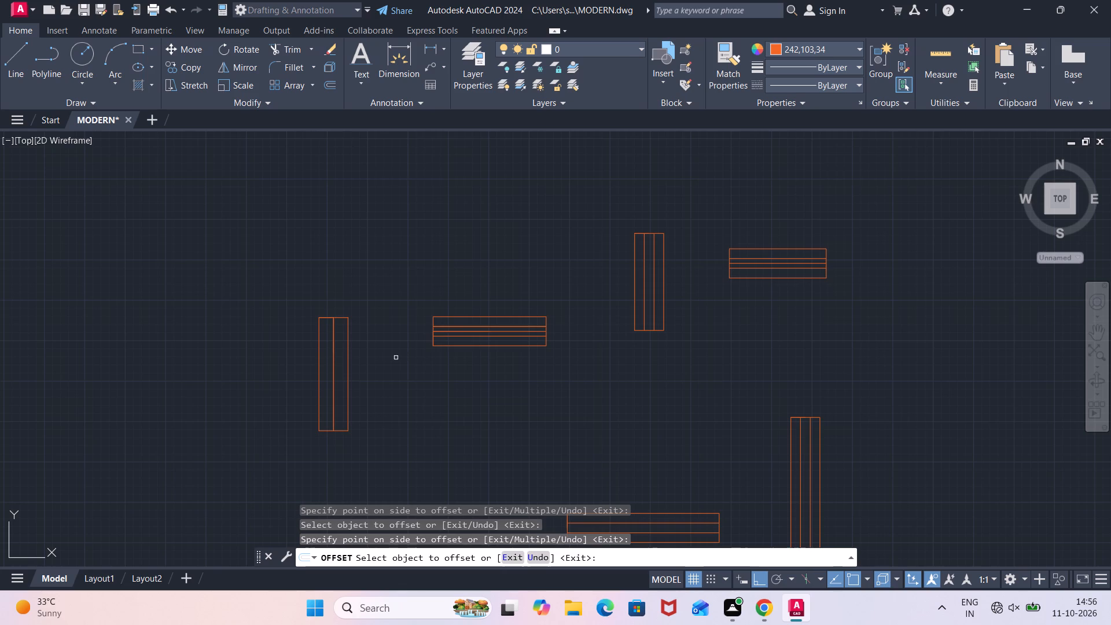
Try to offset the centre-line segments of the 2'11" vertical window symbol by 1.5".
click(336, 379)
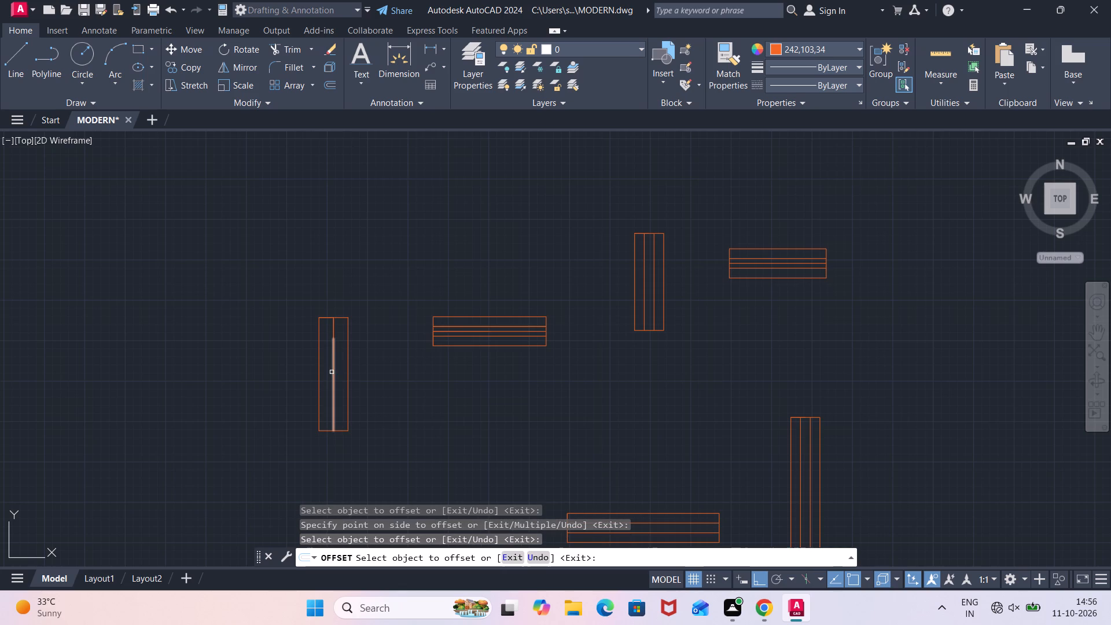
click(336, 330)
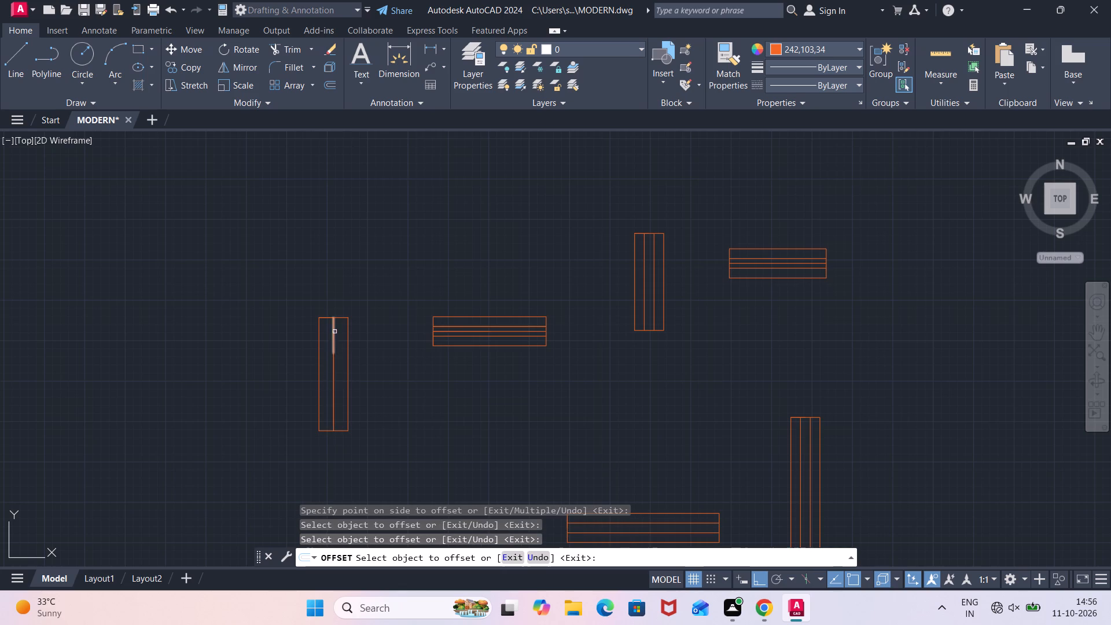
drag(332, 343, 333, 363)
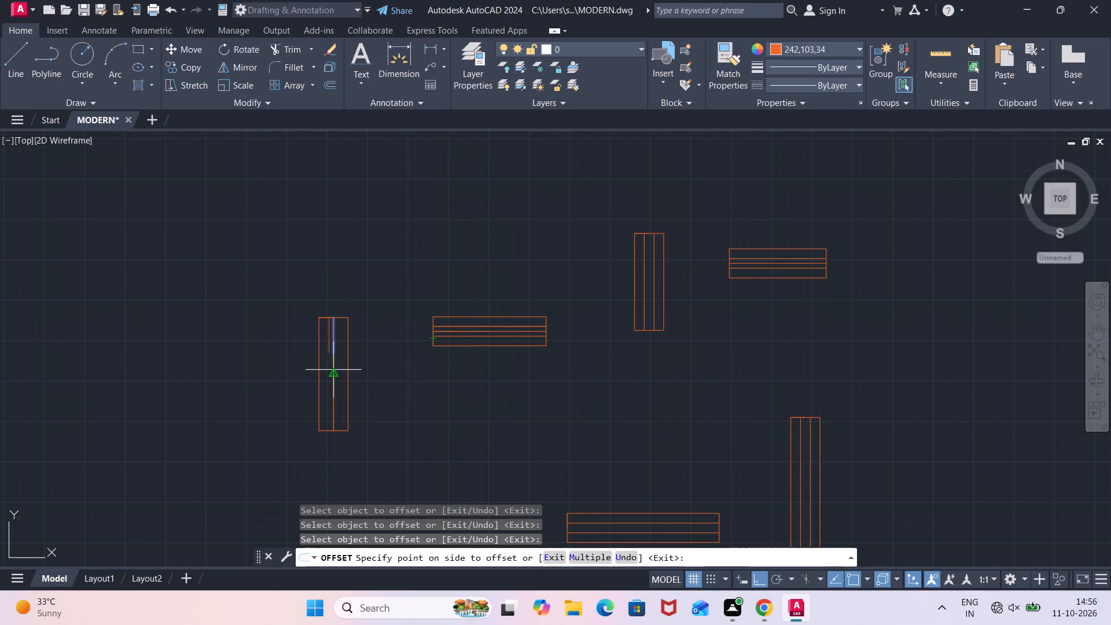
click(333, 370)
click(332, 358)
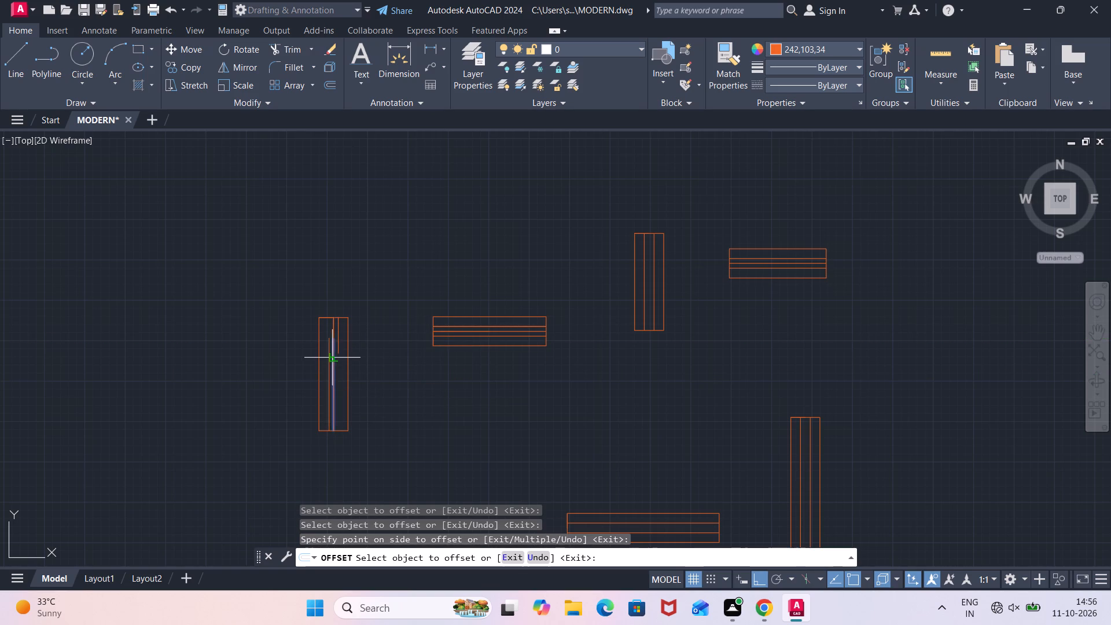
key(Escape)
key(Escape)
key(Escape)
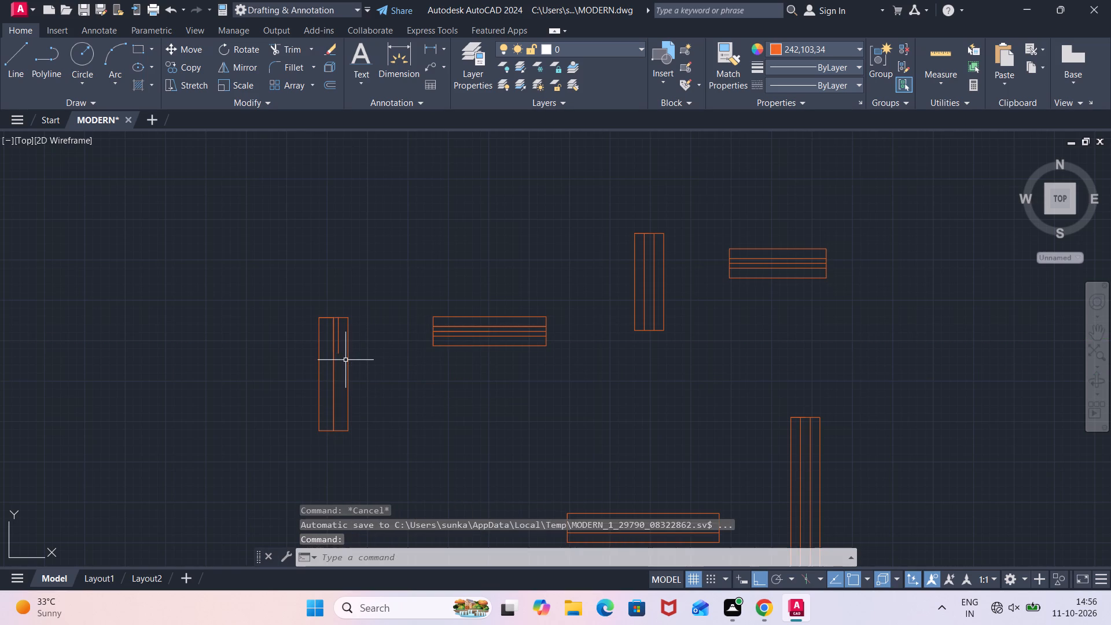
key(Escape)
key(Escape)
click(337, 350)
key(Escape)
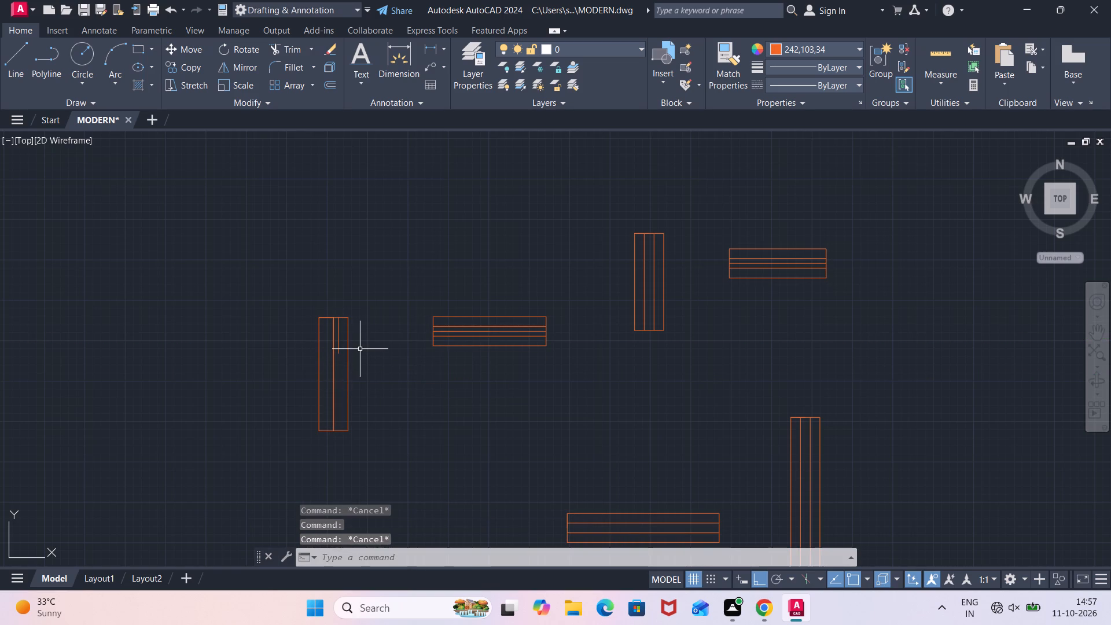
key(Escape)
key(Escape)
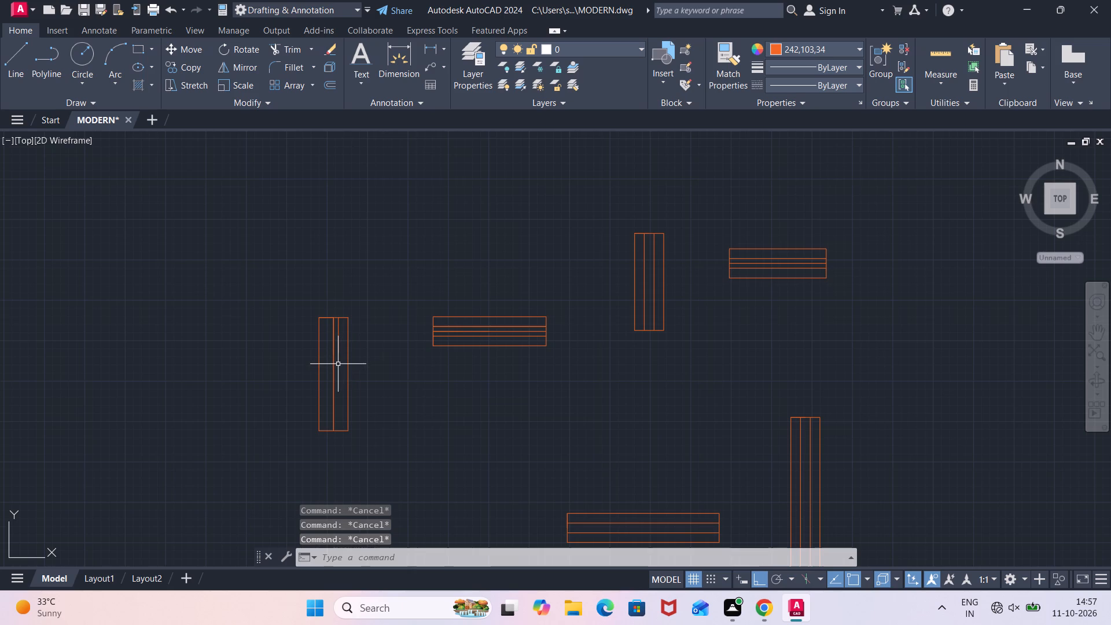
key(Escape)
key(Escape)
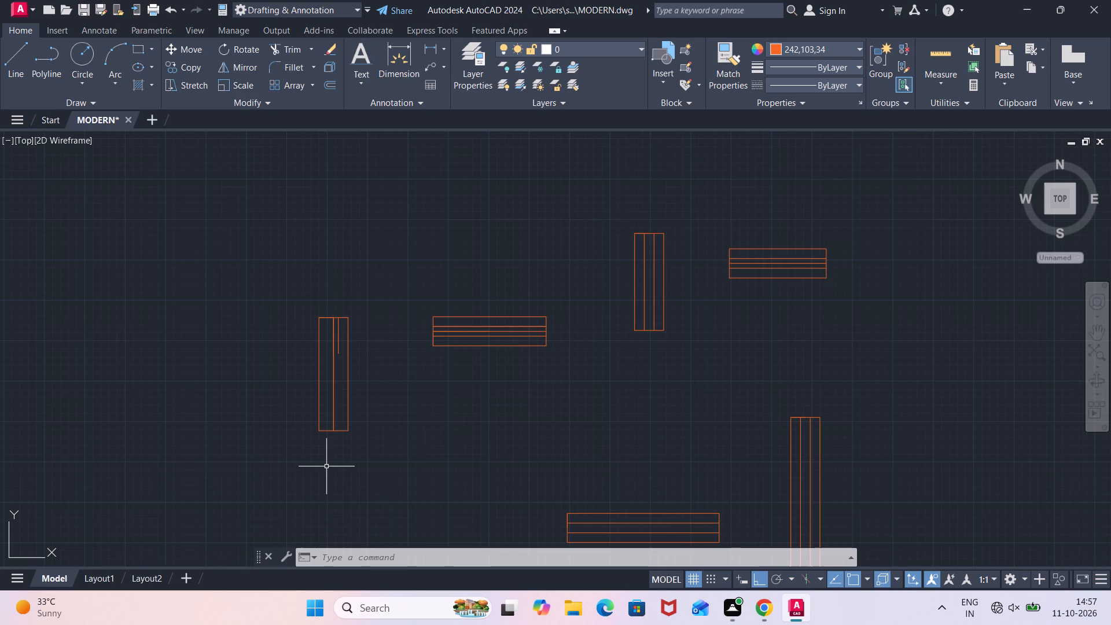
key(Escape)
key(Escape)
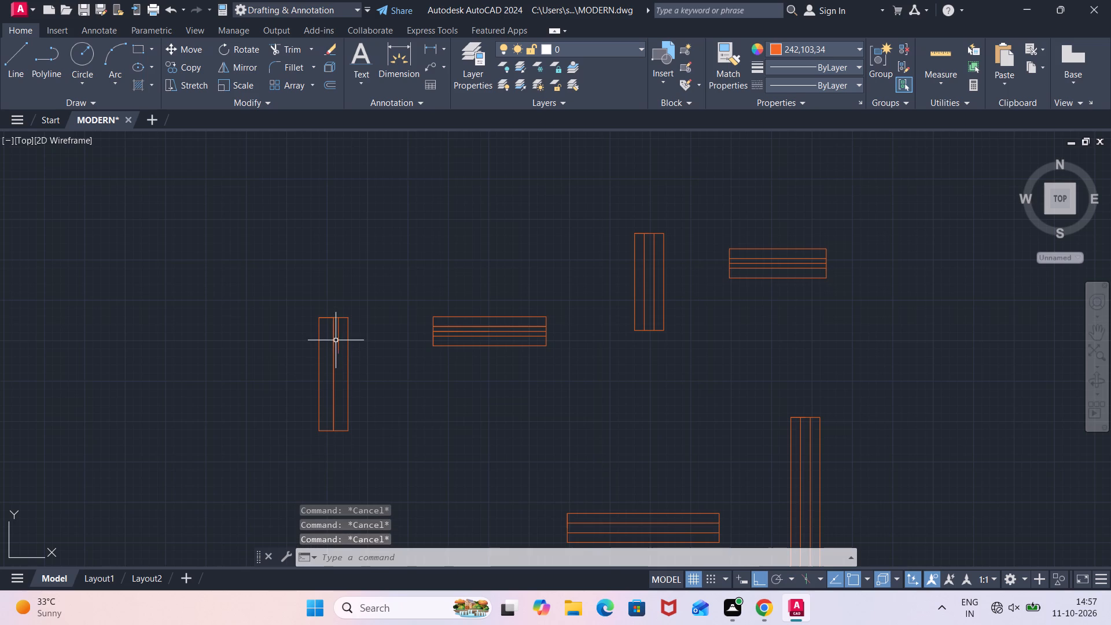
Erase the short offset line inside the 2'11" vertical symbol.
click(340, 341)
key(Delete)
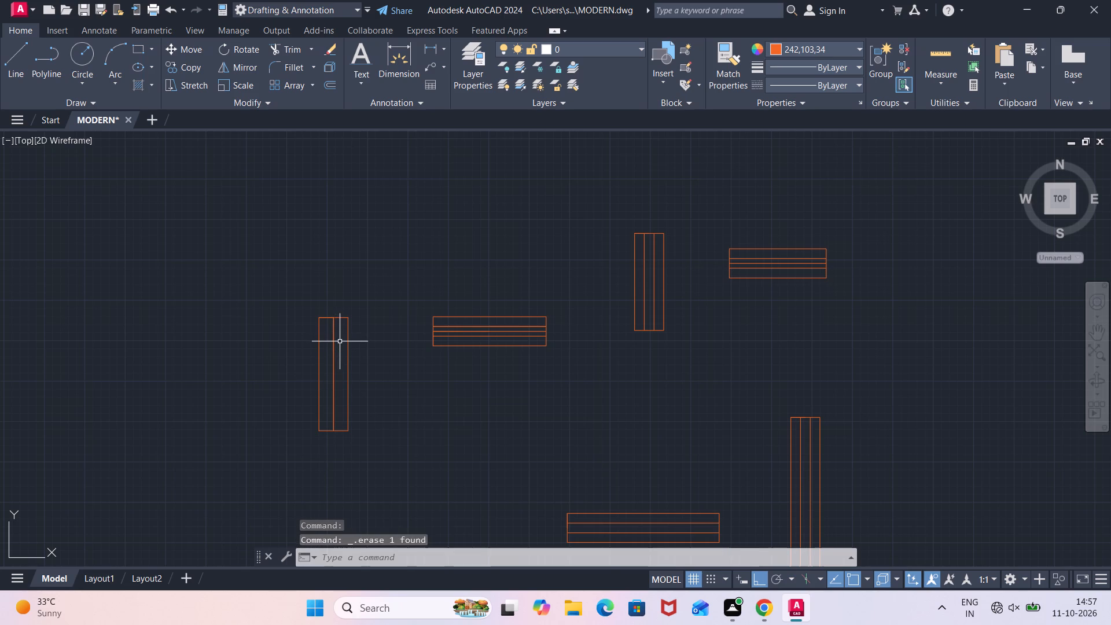
Erase the upper and lower centre-line segments lying over the full centre line of the 2'11" vertical symbol.
click(333, 340)
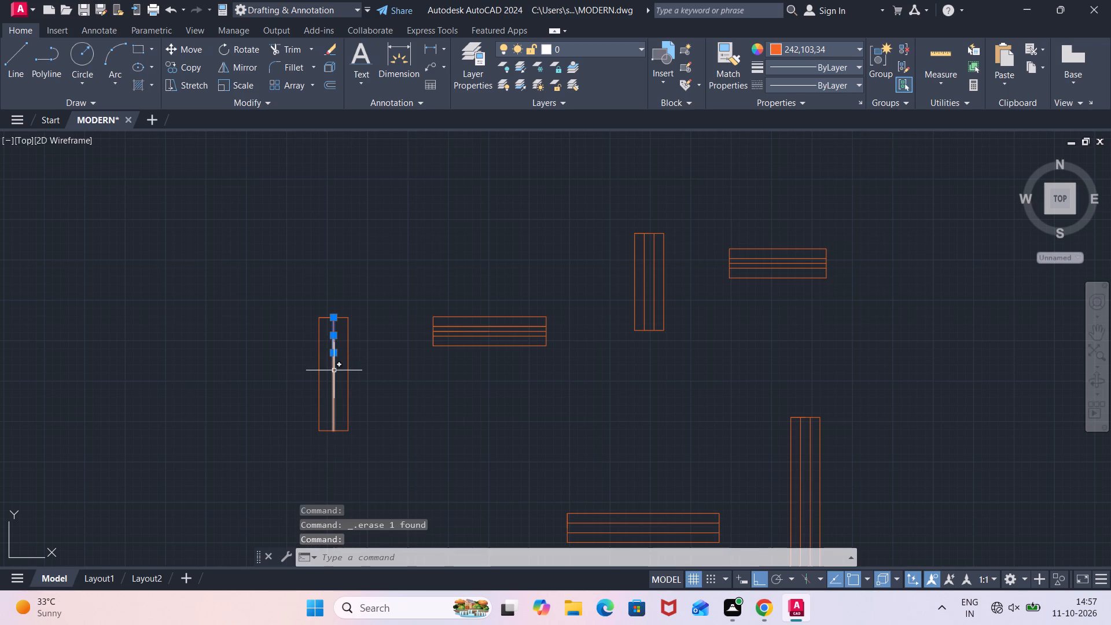
click(334, 370)
key(Delete)
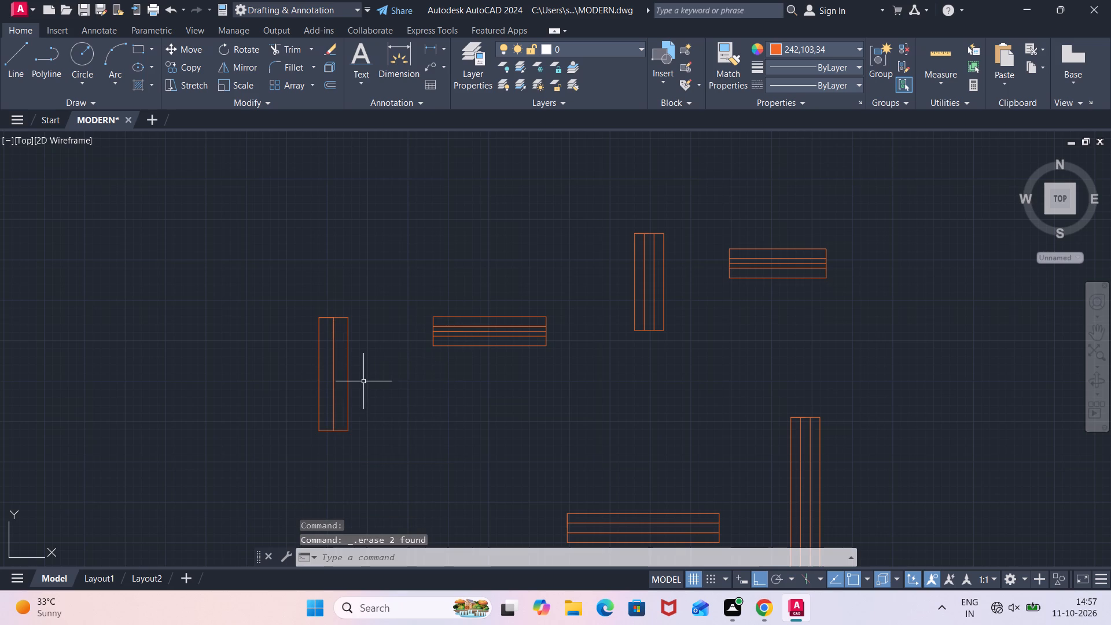
Offset the full centre line of the 2'11" vertical window symbol by 1.5" to both sides.
key(o)
text(FF)
key(Return)
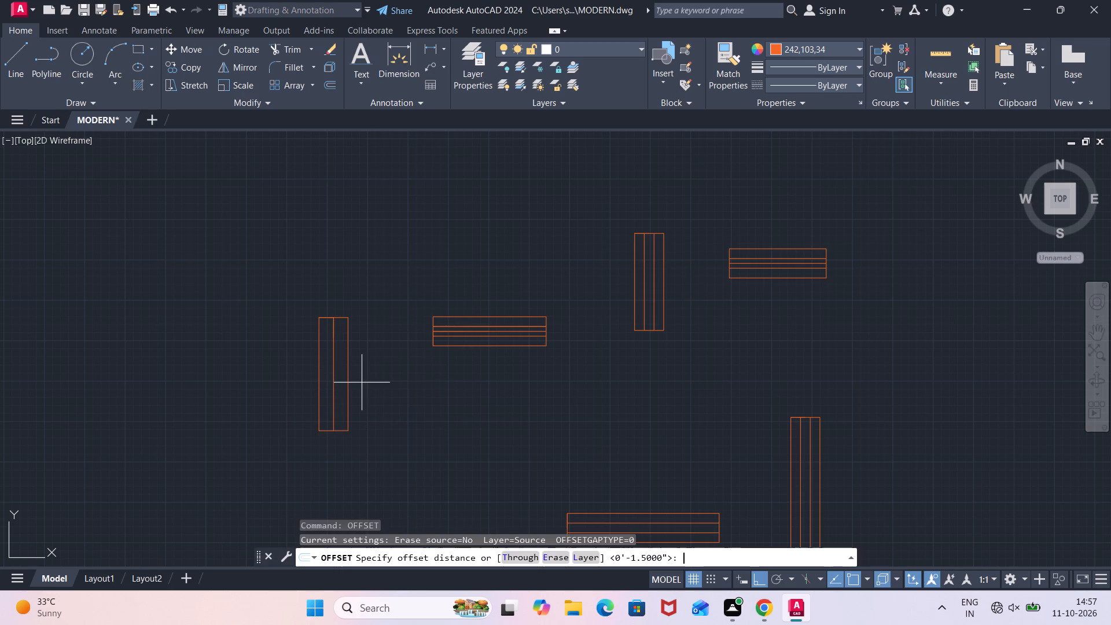
key(Return)
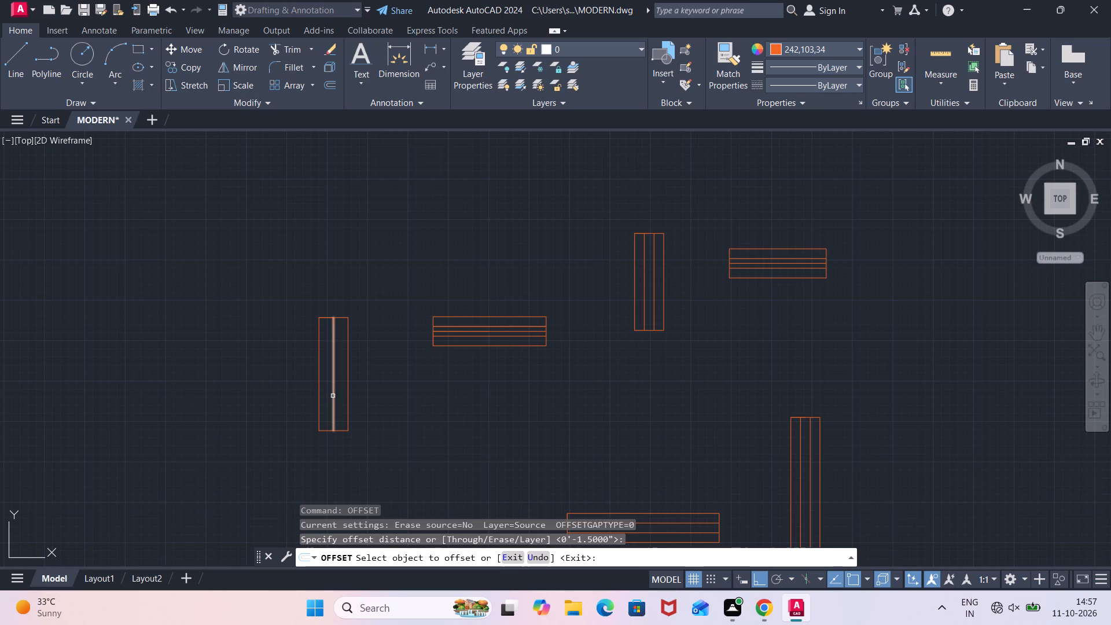
click(333, 396)
click(343, 410)
click(331, 400)
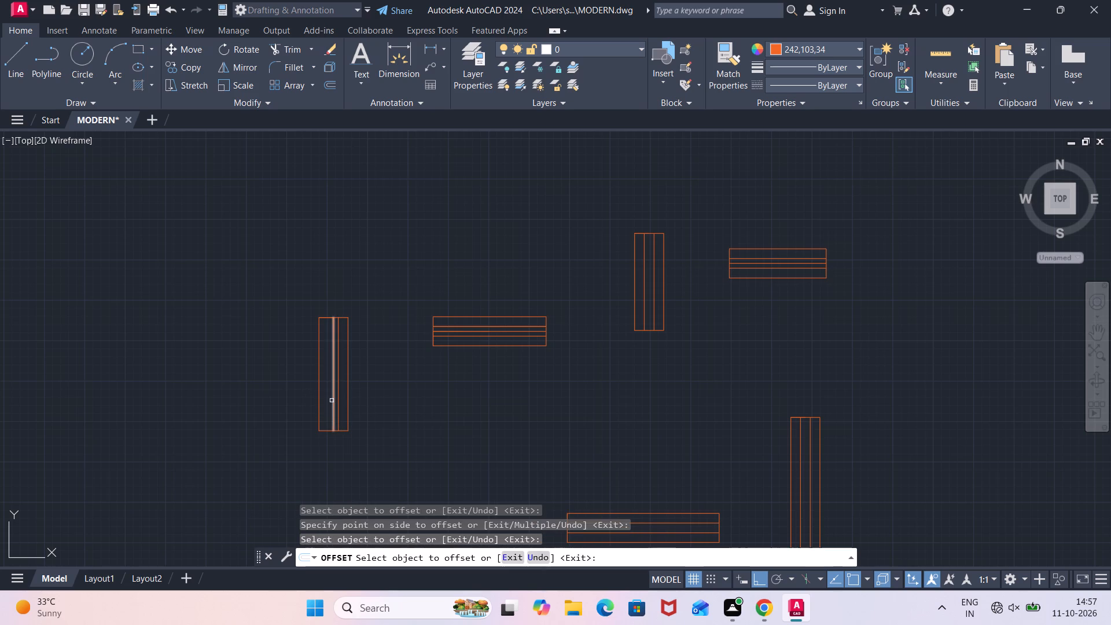
click(334, 402)
click(321, 393)
key(Escape)
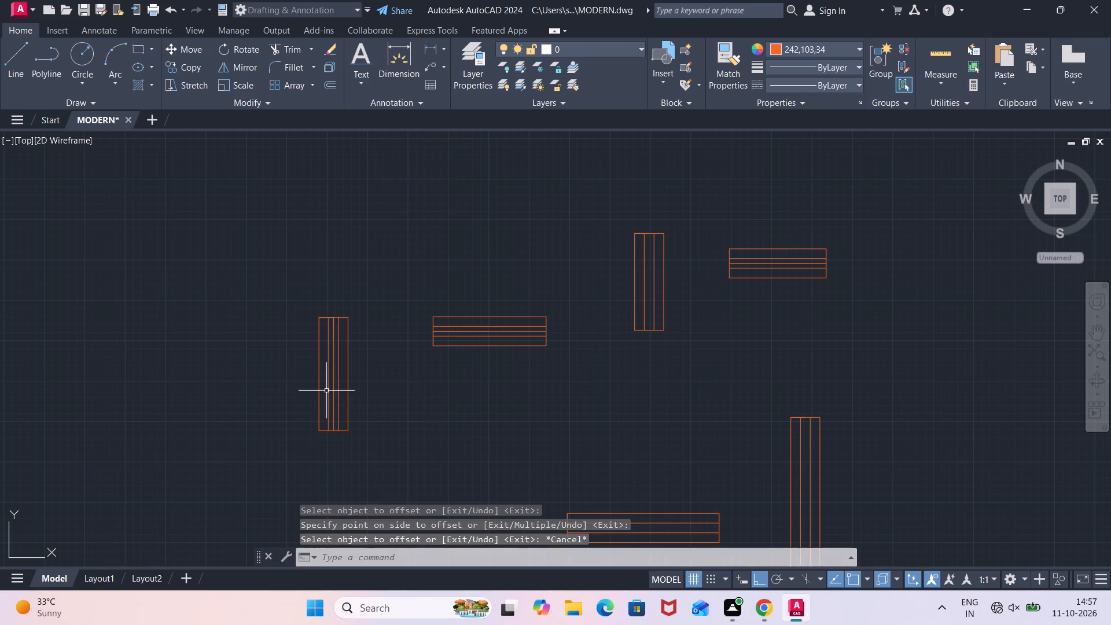
Erase the original centre lines of the 2'11" vertical, 2'11" horizontal and 2'6" horizontal window symbols.
click(333, 388)
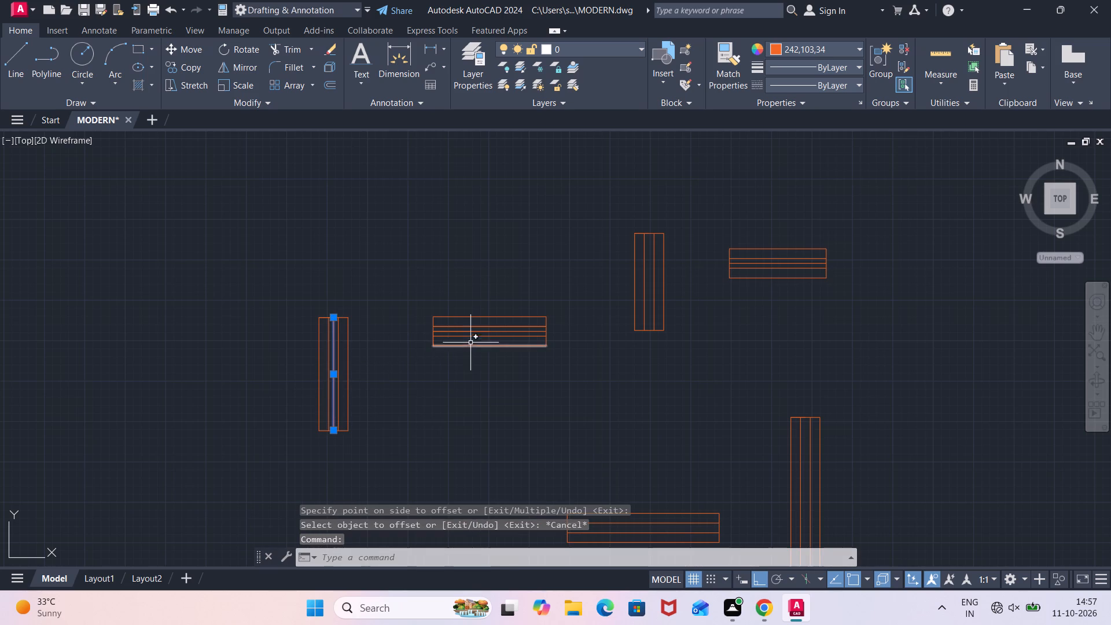
click(474, 330)
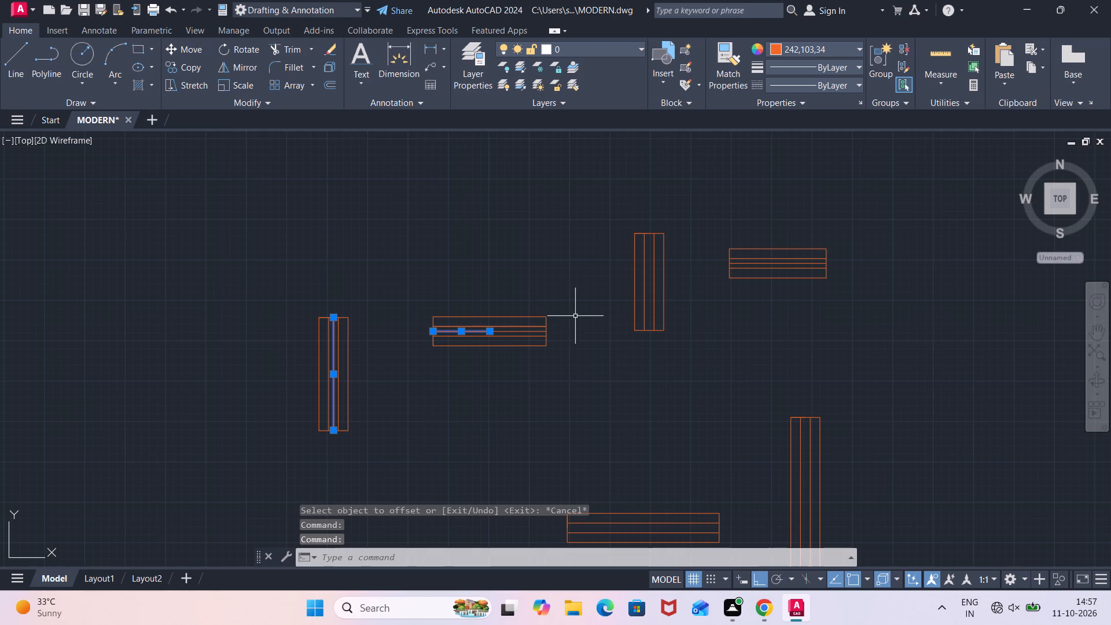
scroll(531, 339, up, 1)
click(523, 326)
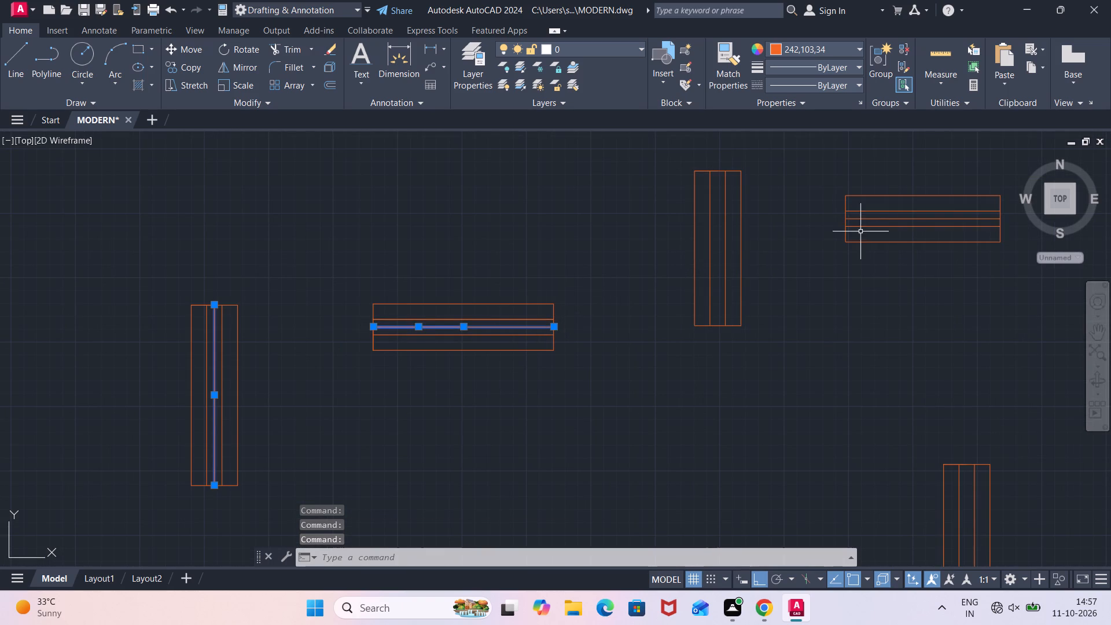
click(873, 219)
scroll(869, 335, down, 1)
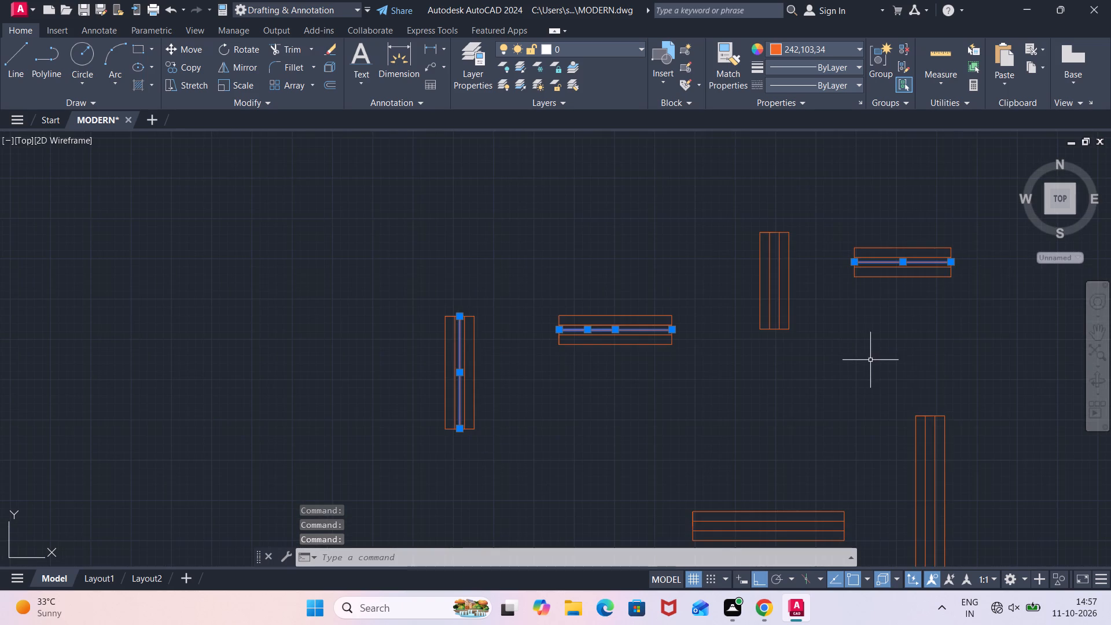
middle_drag(871, 361, 702, 197)
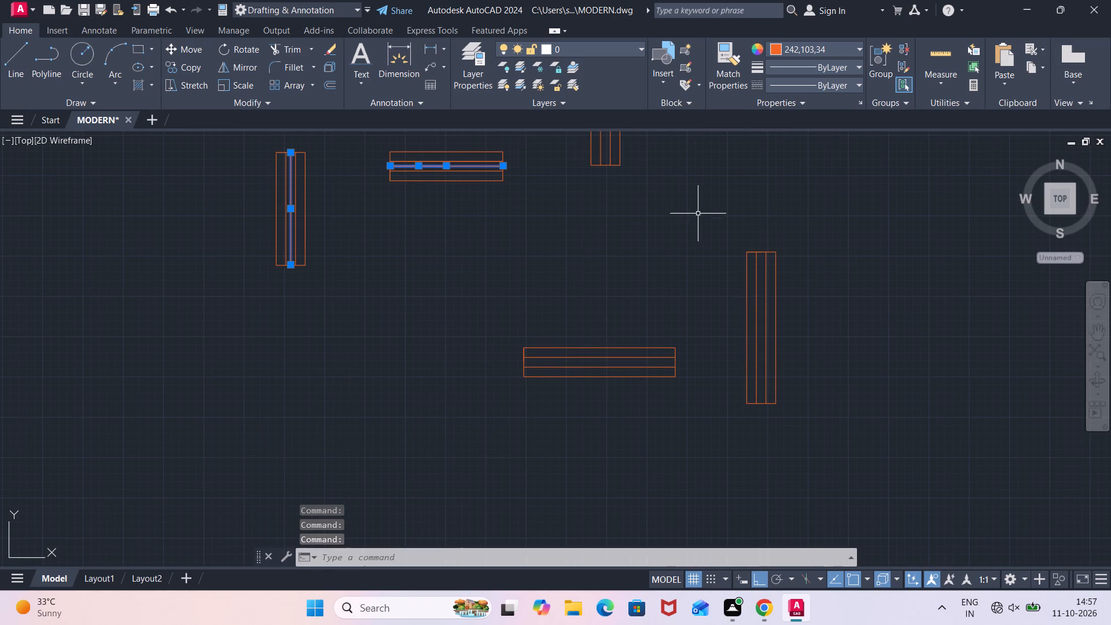
key(Delete)
Erase the short leftover centre-line pieces inside the 2'11" vertical and 2'11" horizontal window symbols.
scroll(680, 234, down, 2)
scroll(533, 217, up, 4)
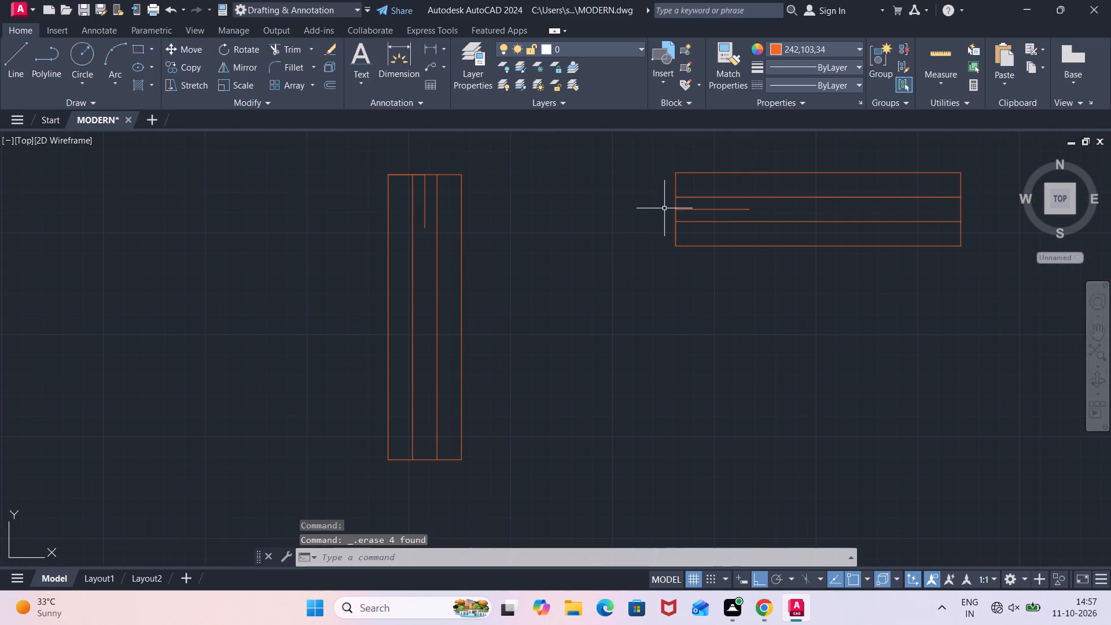
click(704, 209)
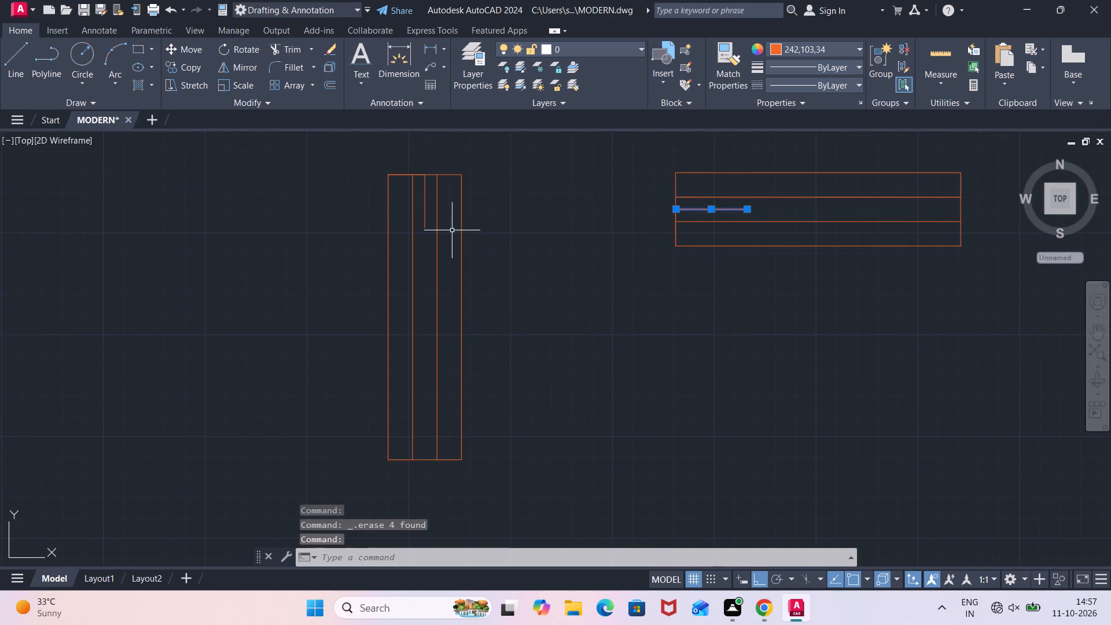
click(425, 226)
key(Delete)
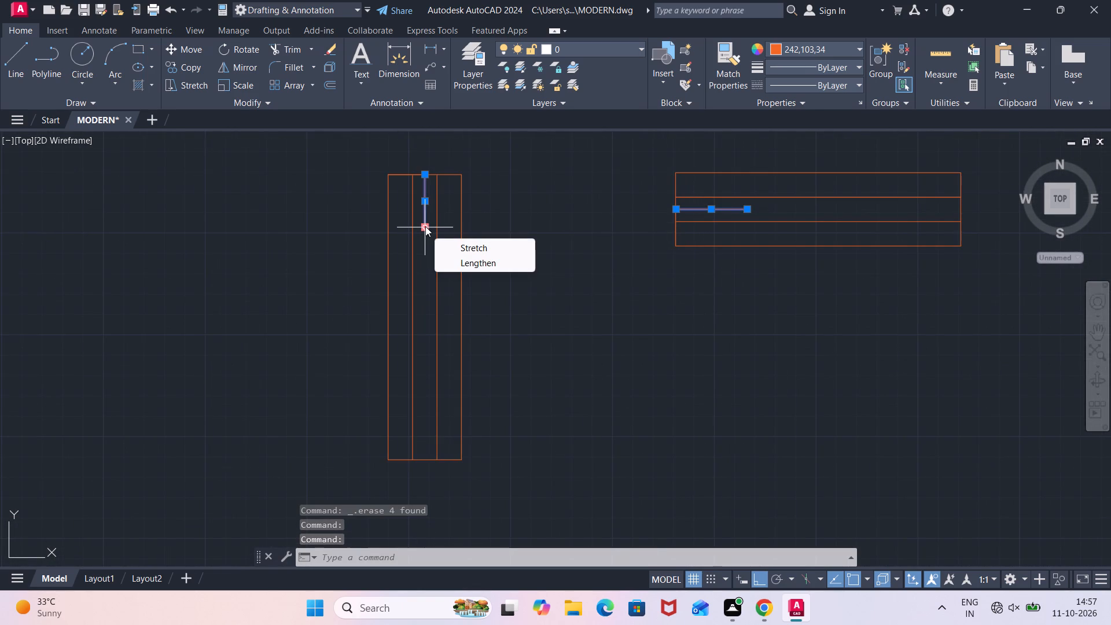
scroll(428, 241, down, 1)
key(Delete)
key(Delete)
key(Delete)
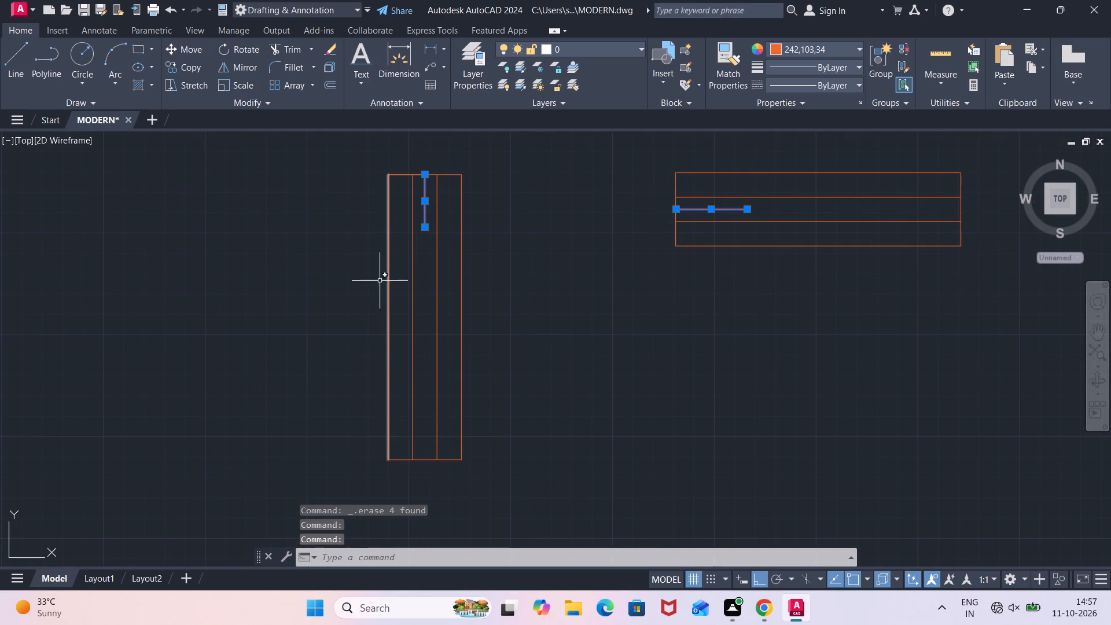
key(Delete)
Set the current drawing colour to yellow 248,215,49.
scroll(440, 284, down, 3)
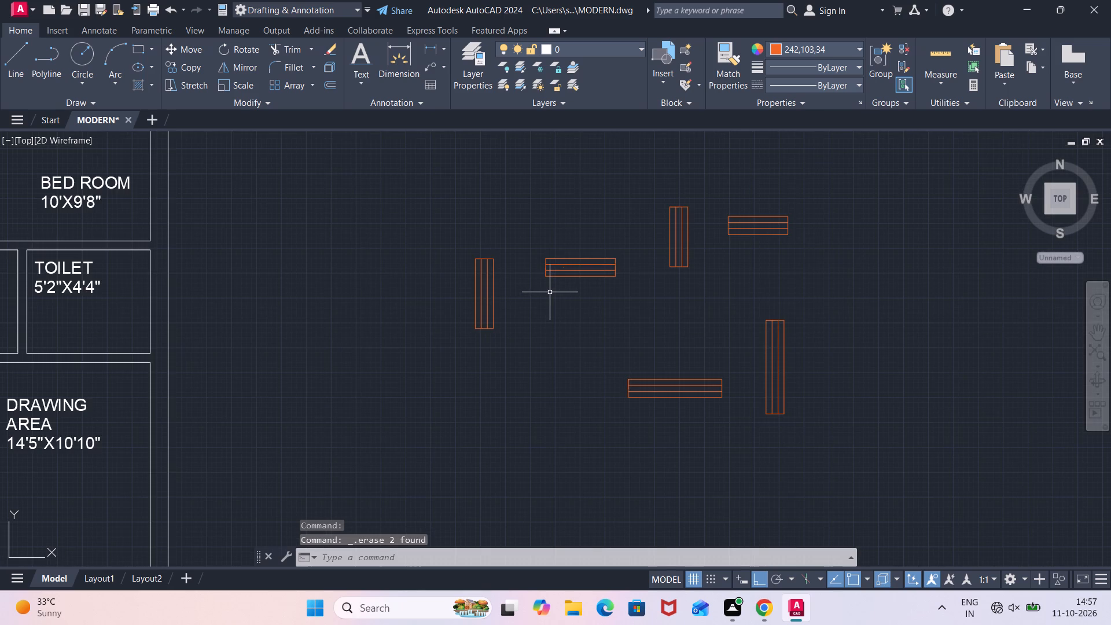
scroll(543, 357, down, 2)
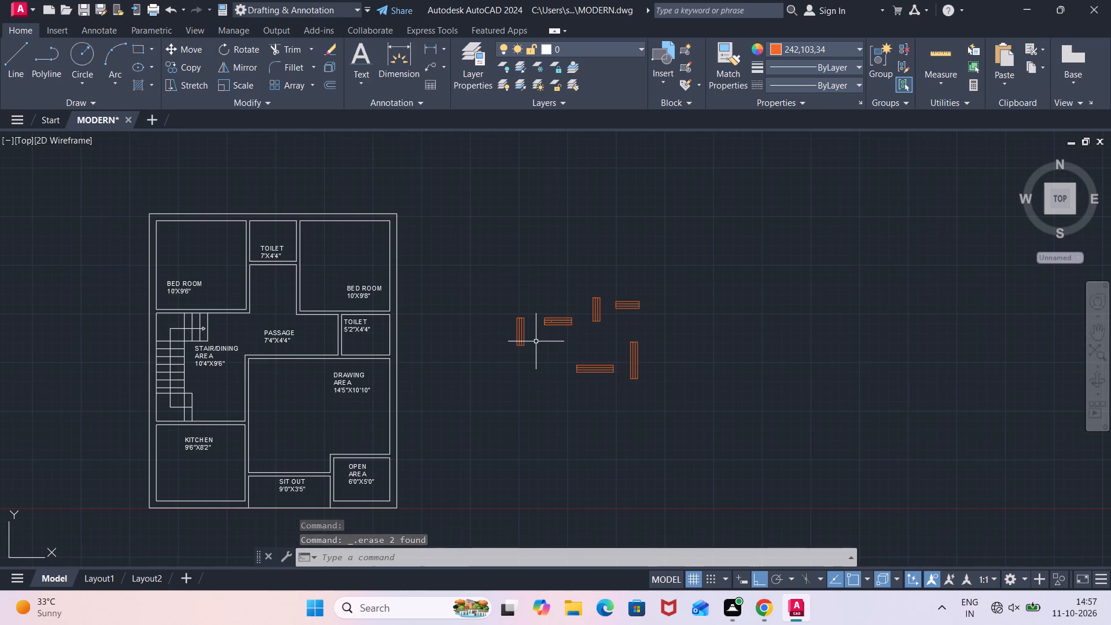
middle_drag(536, 341, 576, 362)
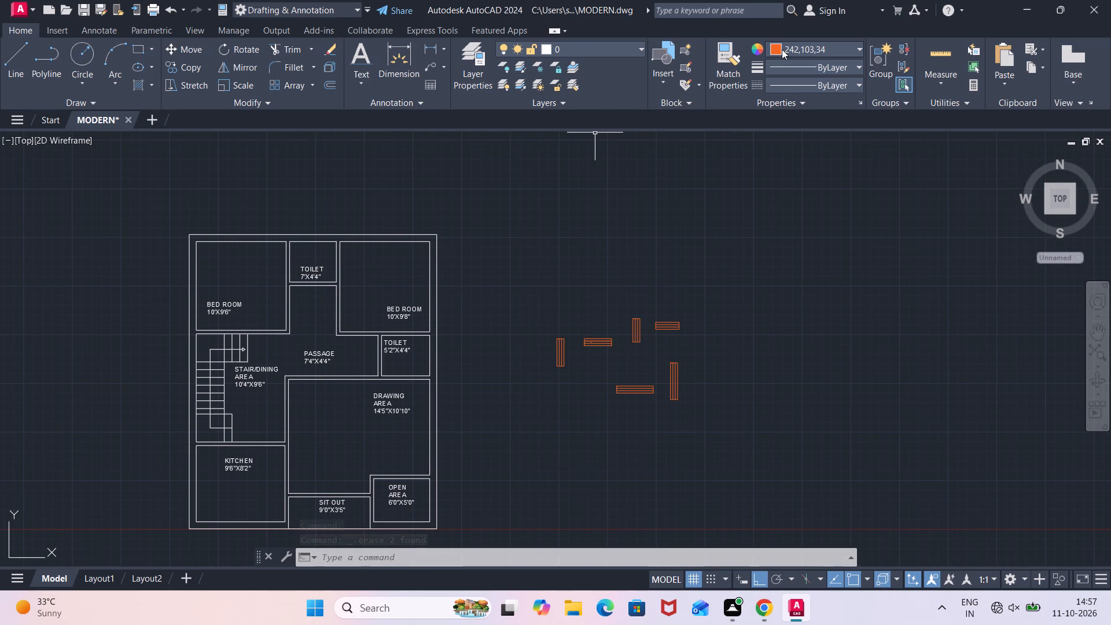
click(774, 53)
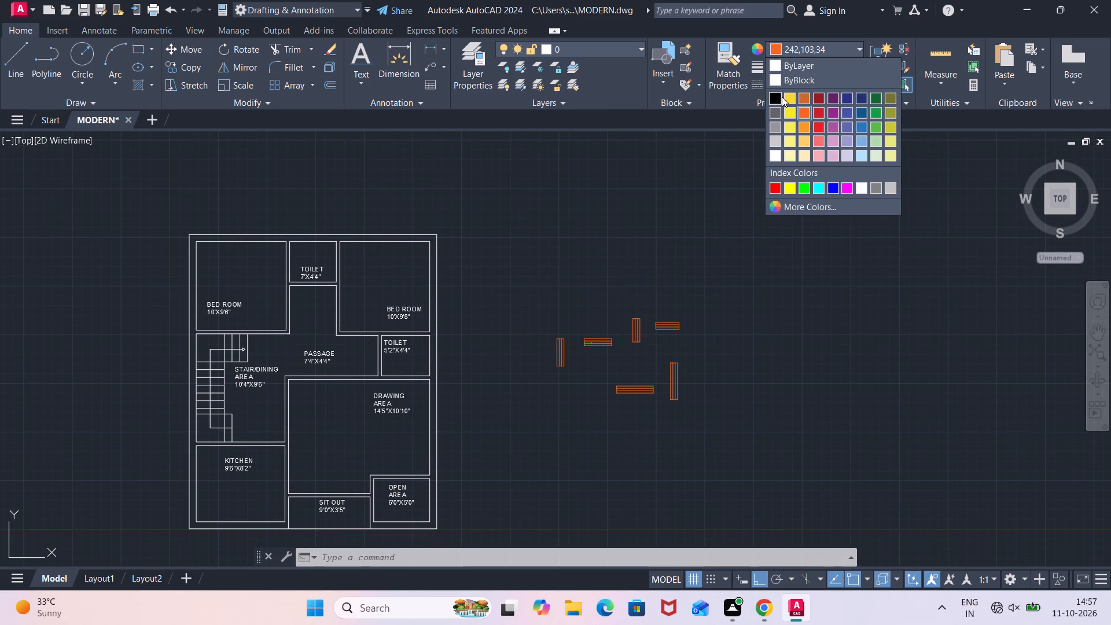
click(793, 95)
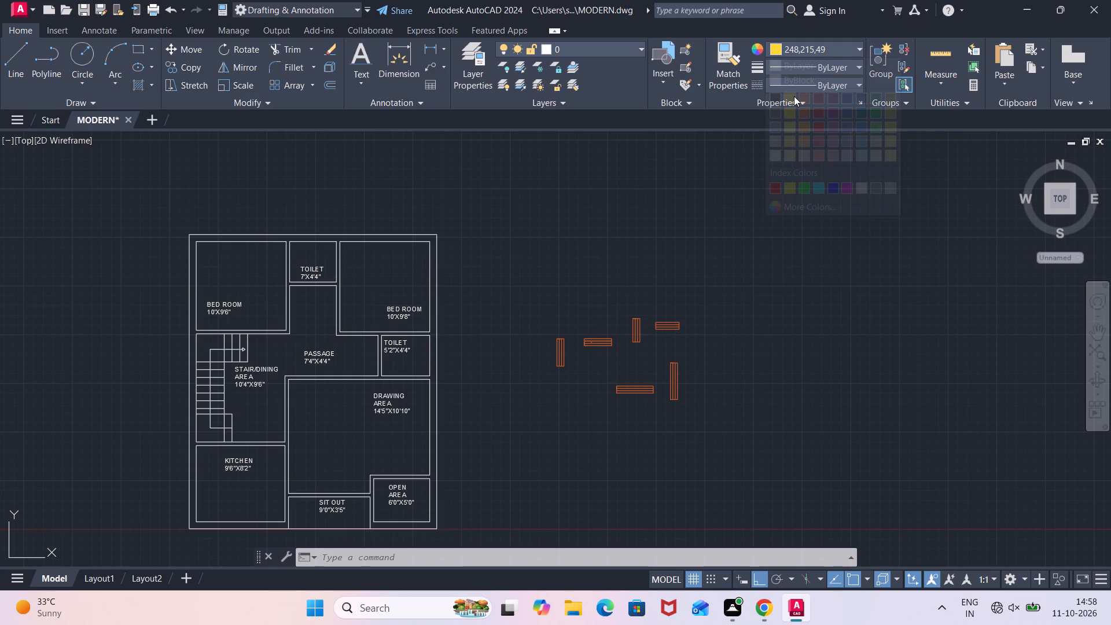
key(Escape)
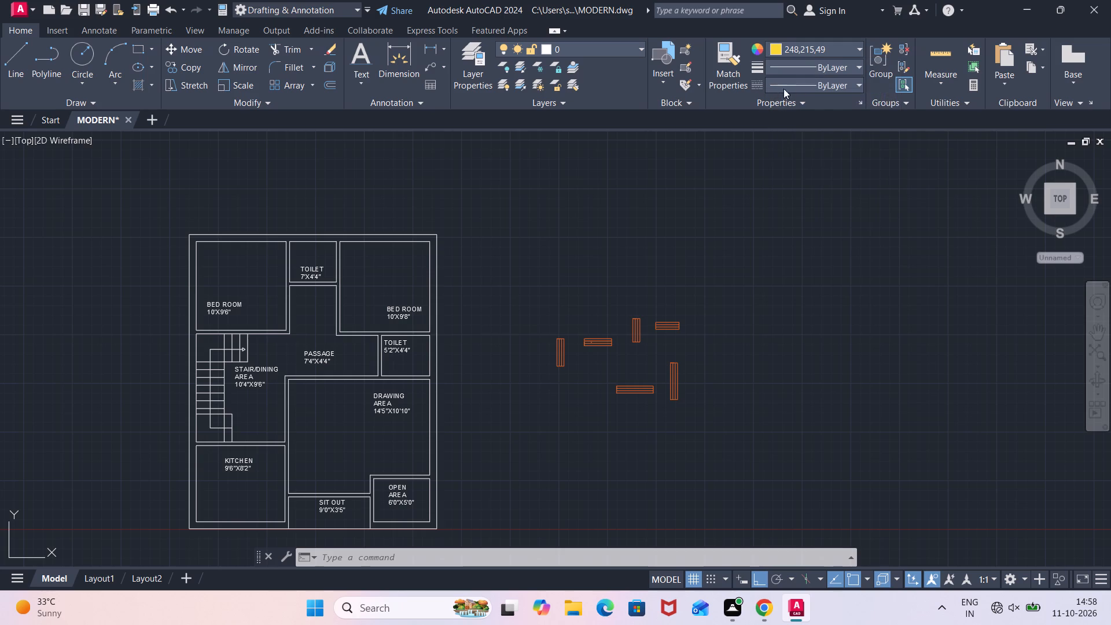
Draw a 4'11" horizontal line in empty space beside the window symbols, continuing with a 2'6" vertical line up from its right end.
middle_drag(652, 269, 407, 175)
scroll(529, 309, up, 1)
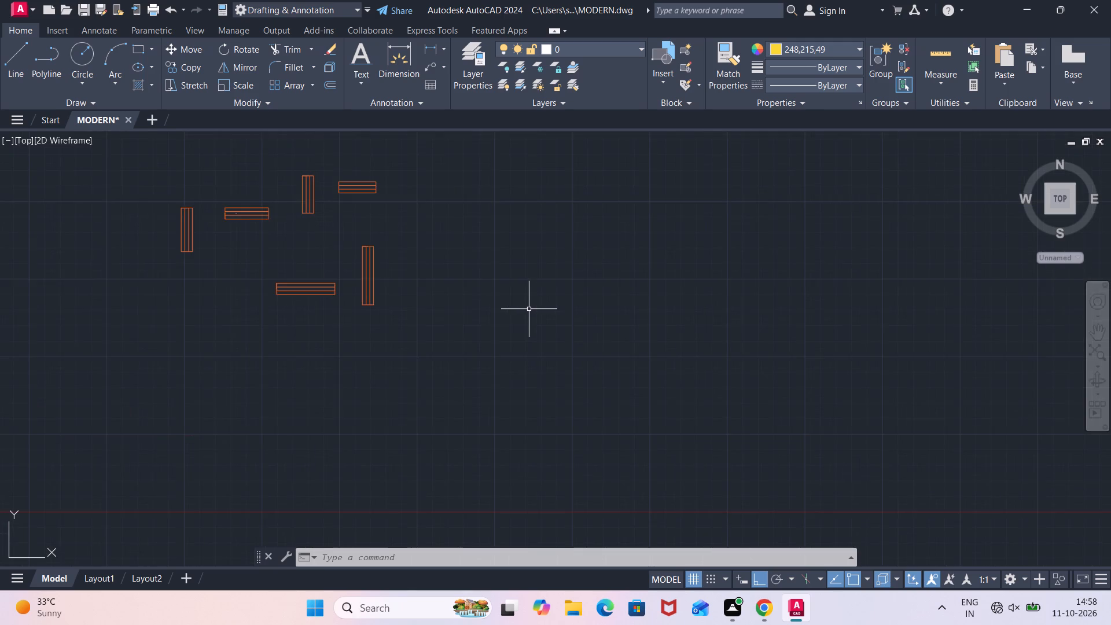
scroll(529, 309, up, 1)
key(l)
key(Return)
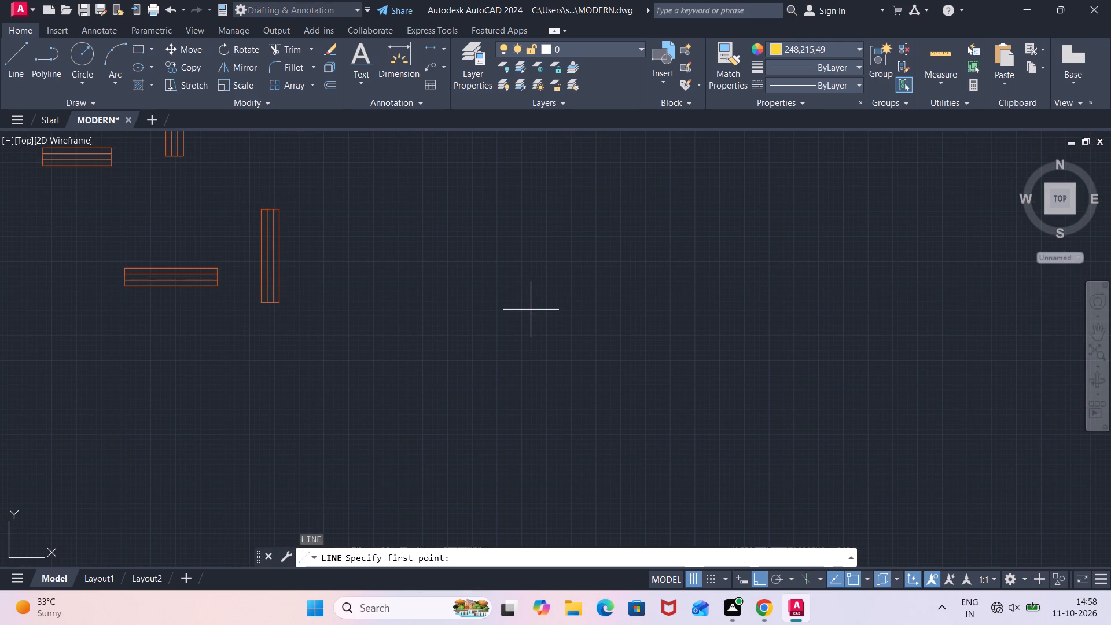
click(465, 325)
text(4'11")
key(Return)
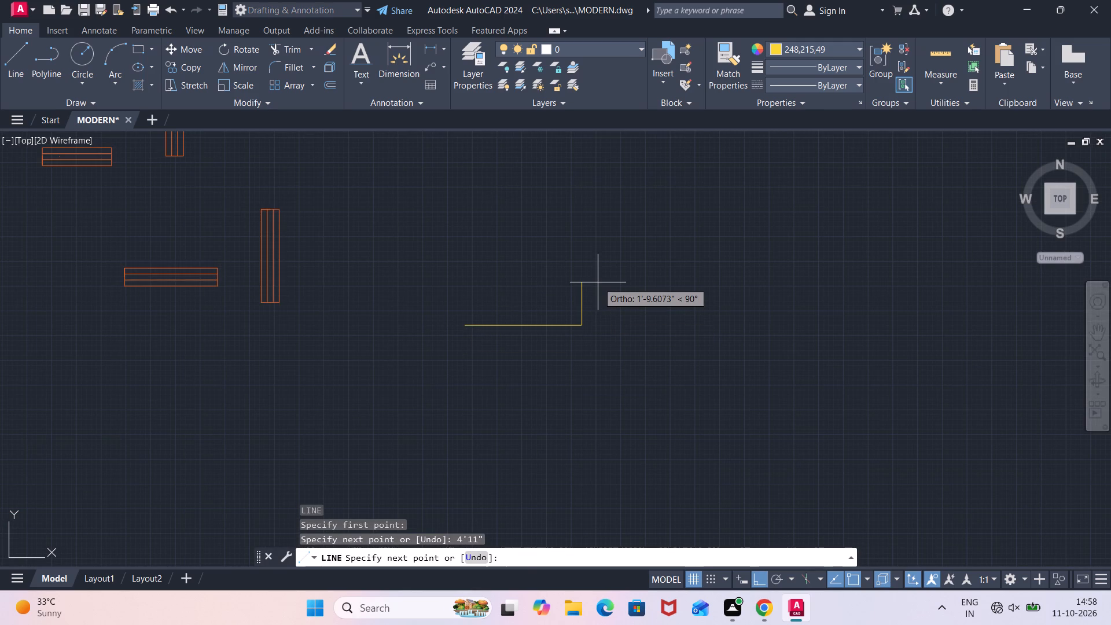
text(2'6")
key(Return)
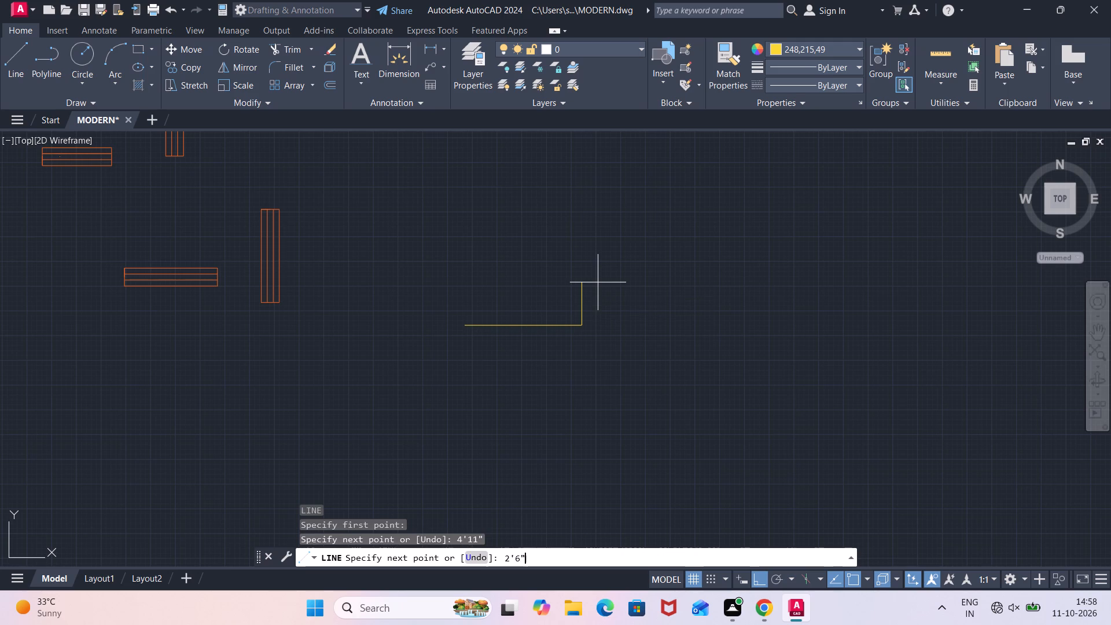
key(Escape)
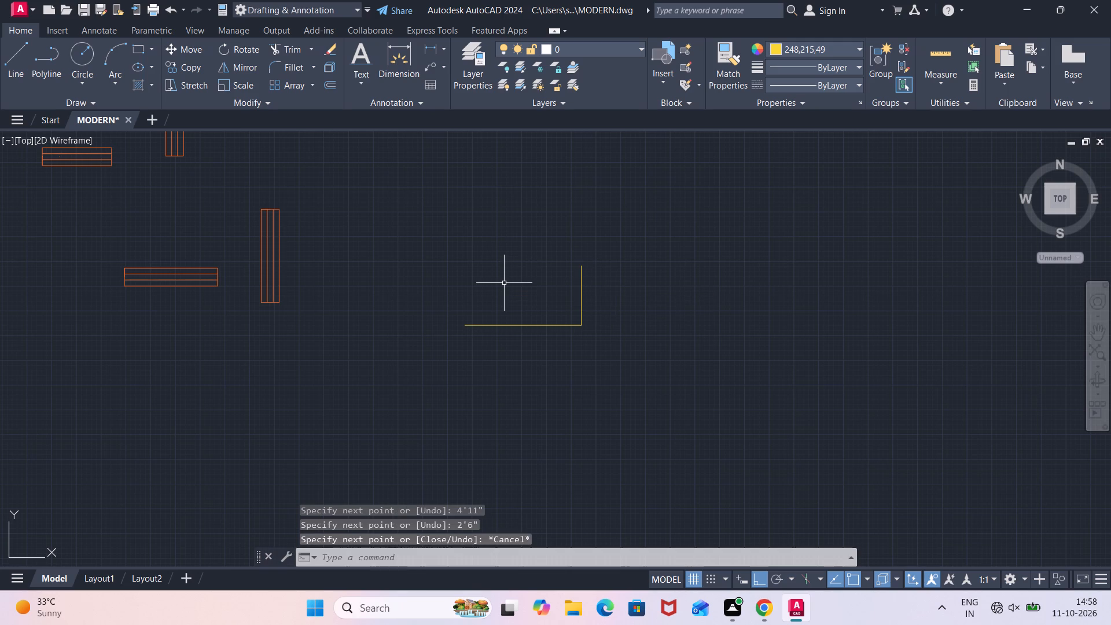
Draw a 2'6" vertical line upward from the left end of the 4'11" base line.
key(l)
key(Return)
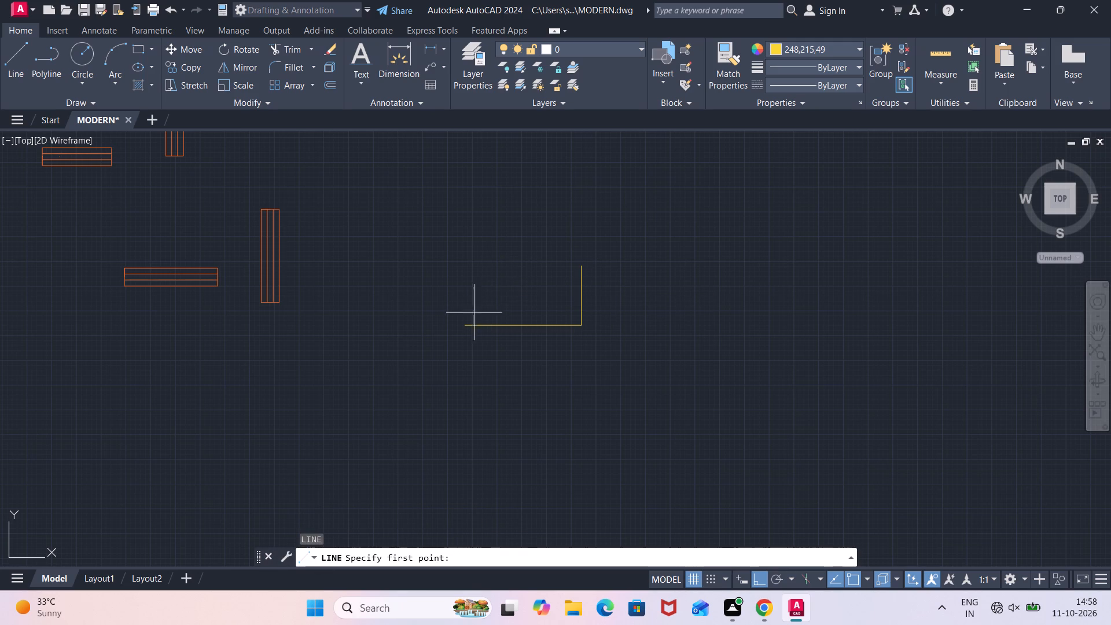
click(462, 325)
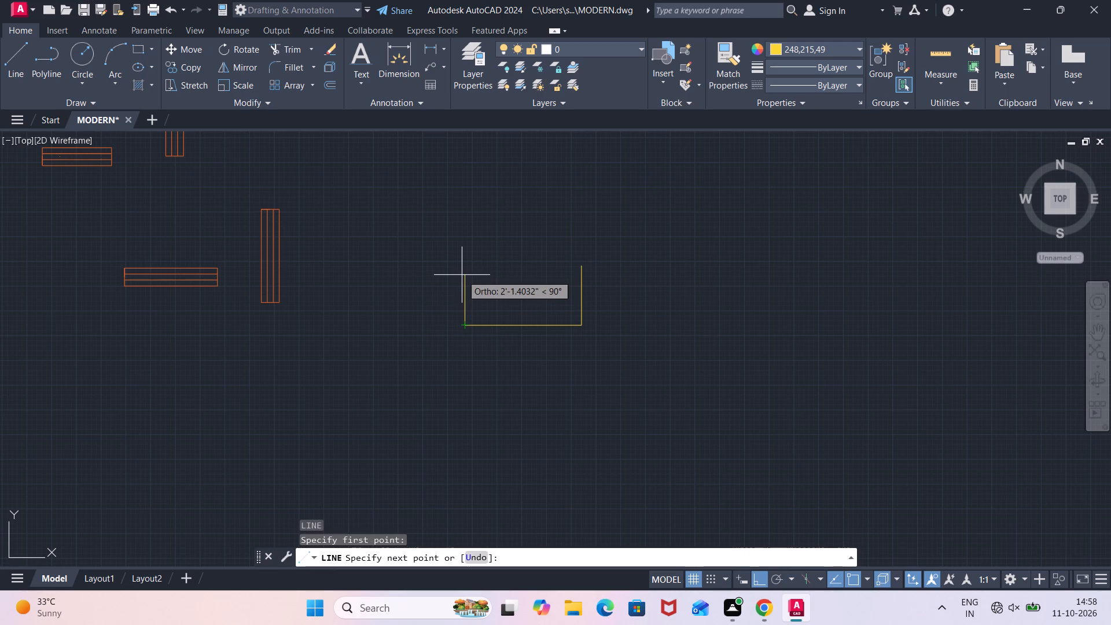
text(2'6")
key(Return)
key(Escape)
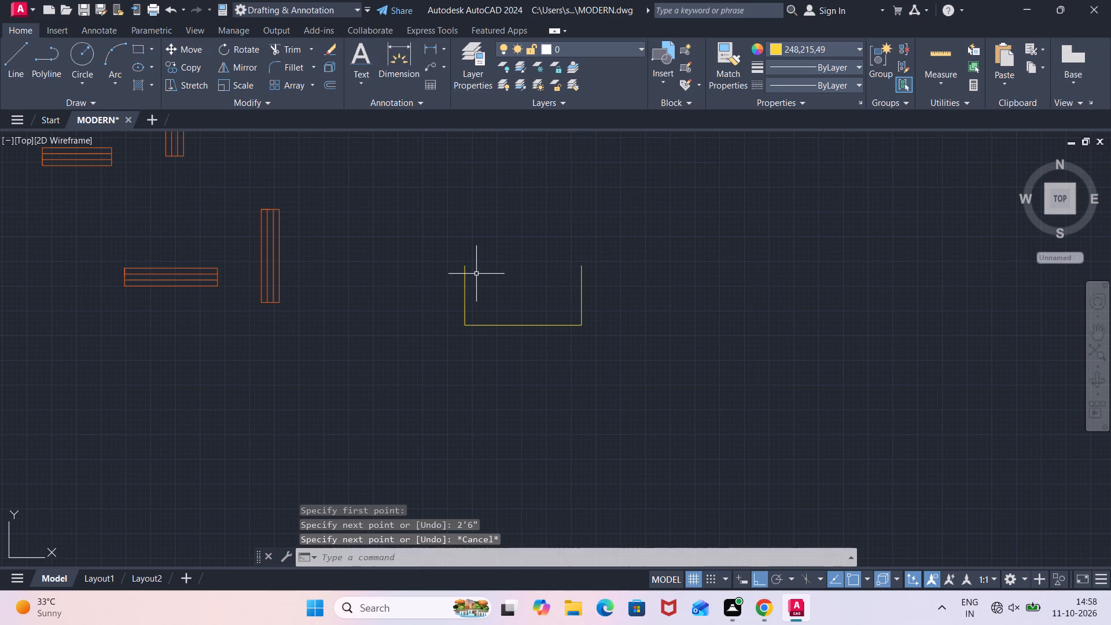
Offset both 2'6" vertical lines inward by 2" to form the two door leaves.
text(OD)
key(BackSpace)
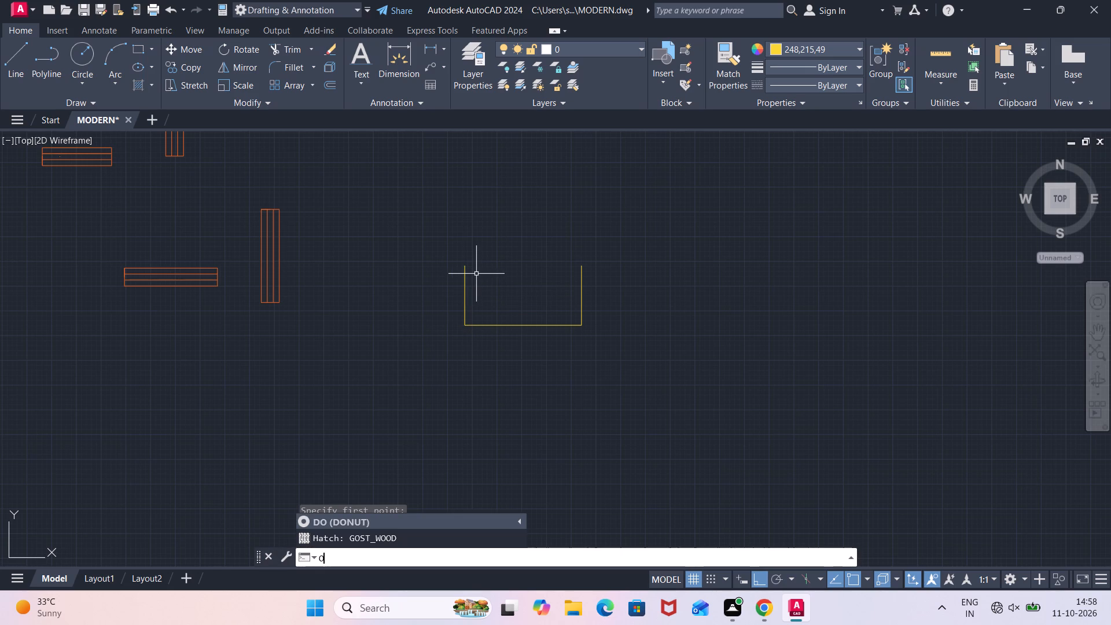
text(FF)
key(Return)
text(2")
key(Return)
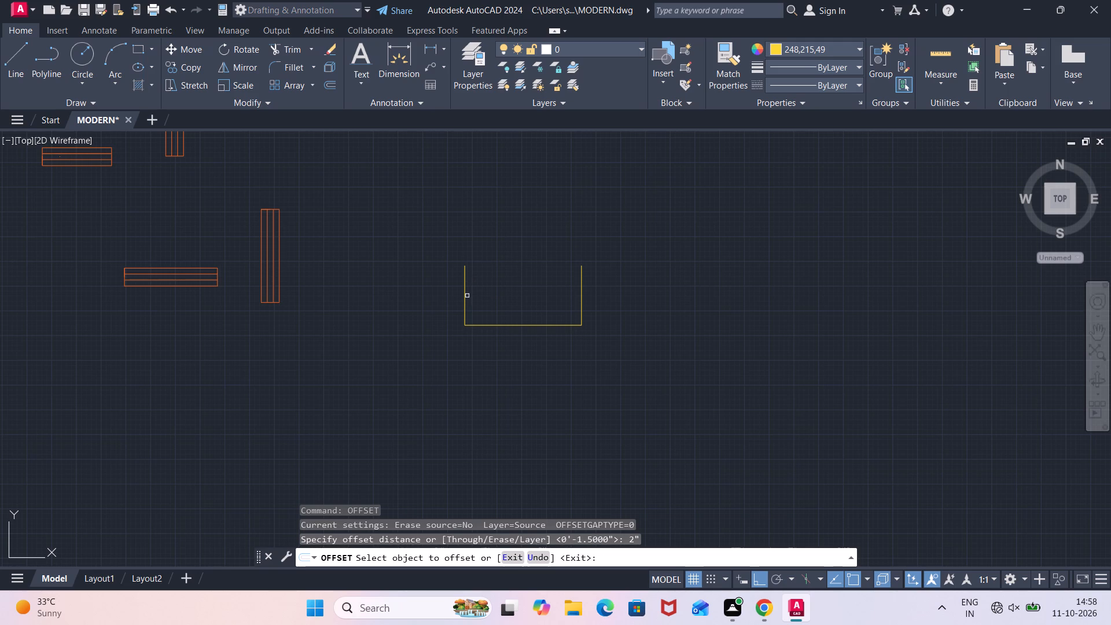
click(467, 296)
click(466, 297)
click(501, 292)
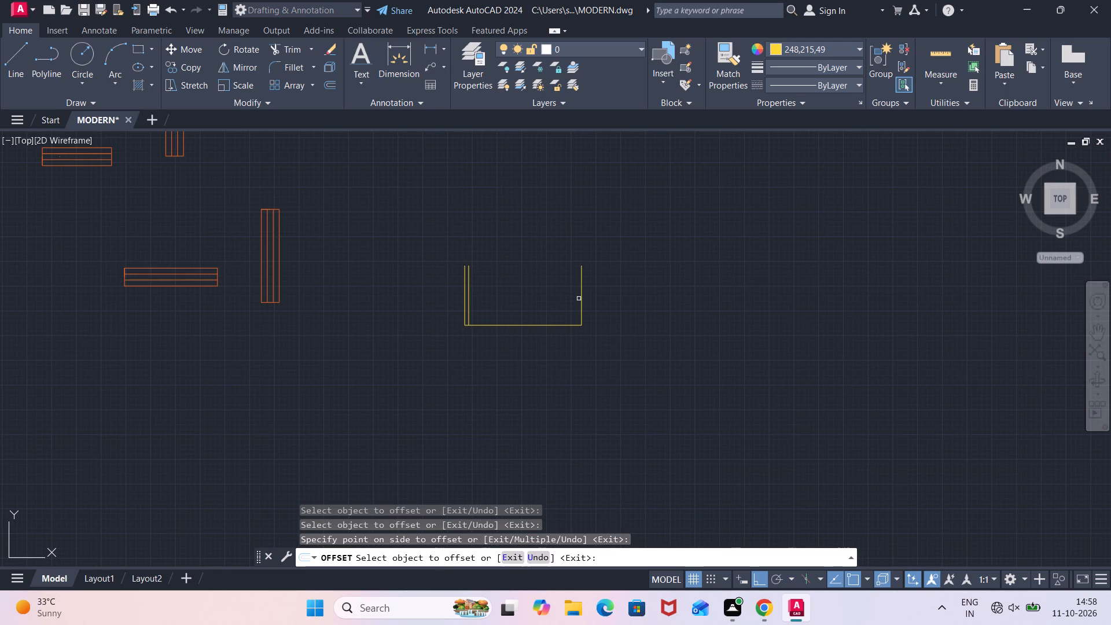
click(582, 299)
click(562, 308)
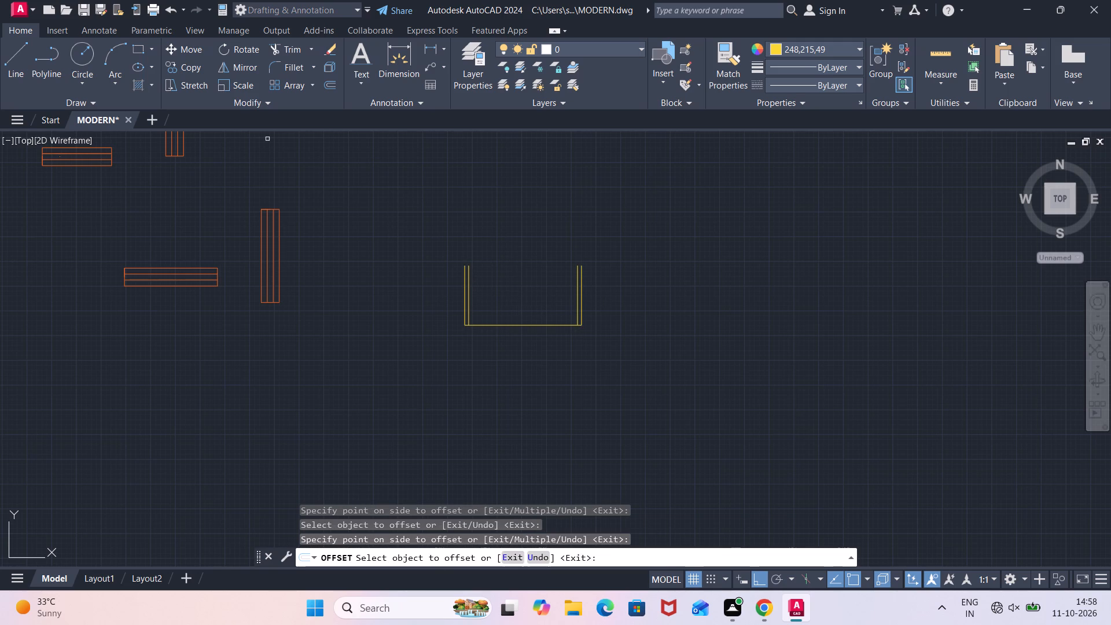
Draw a start-end-direction arc from the top of the left outer vertical line to the midpoint of the 4'11" base line.
click(113, 80)
click(177, 270)
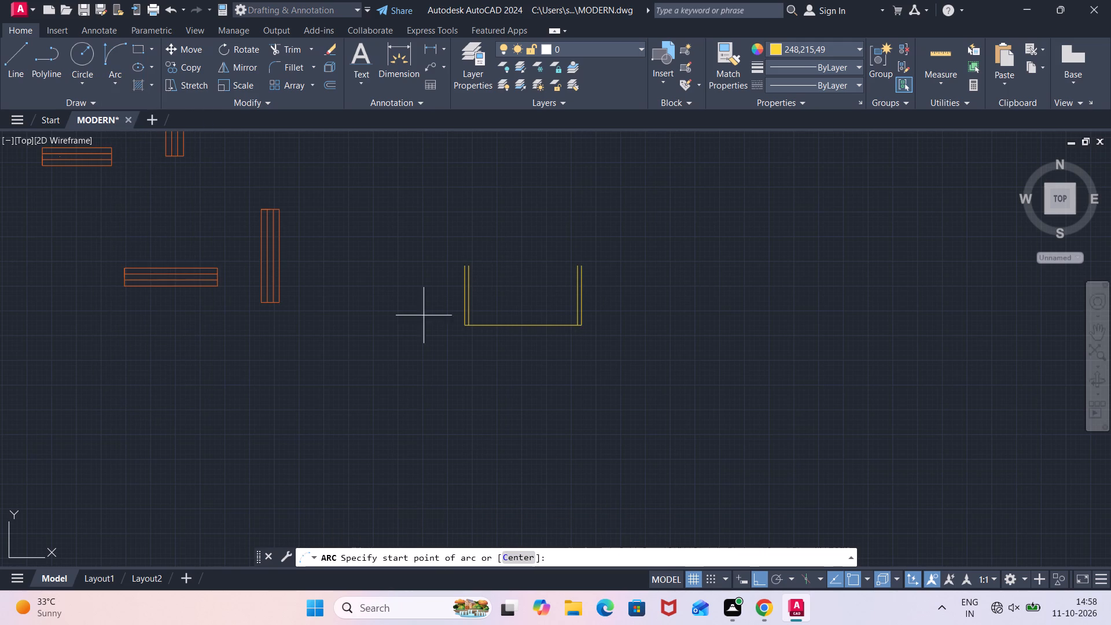
scroll(463, 264, up, 2)
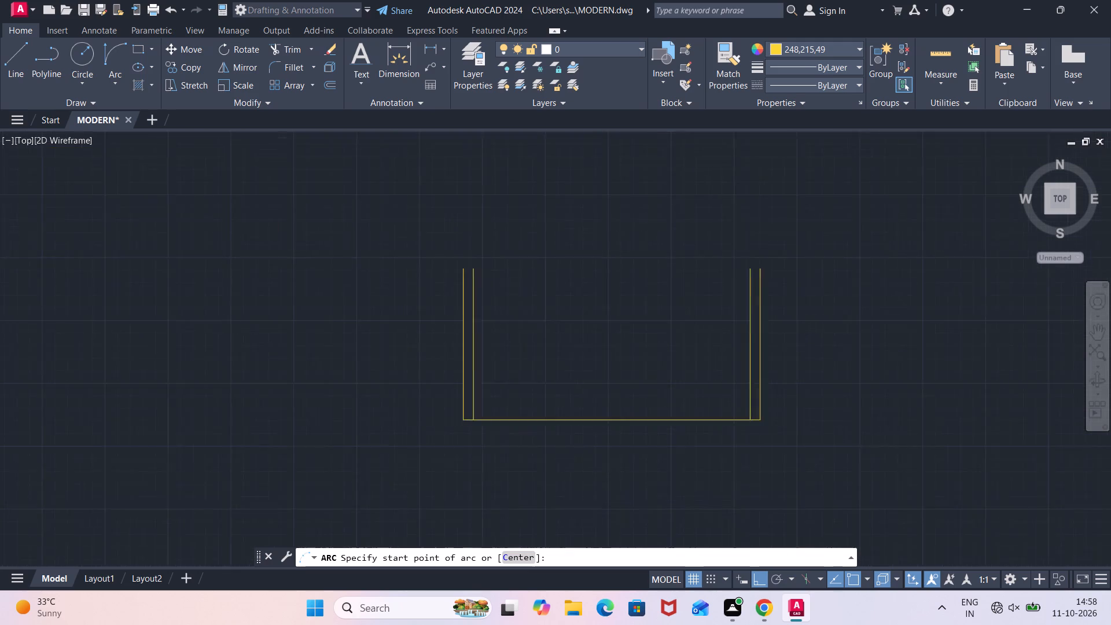
scroll(463, 264, up, 1)
click(462, 276)
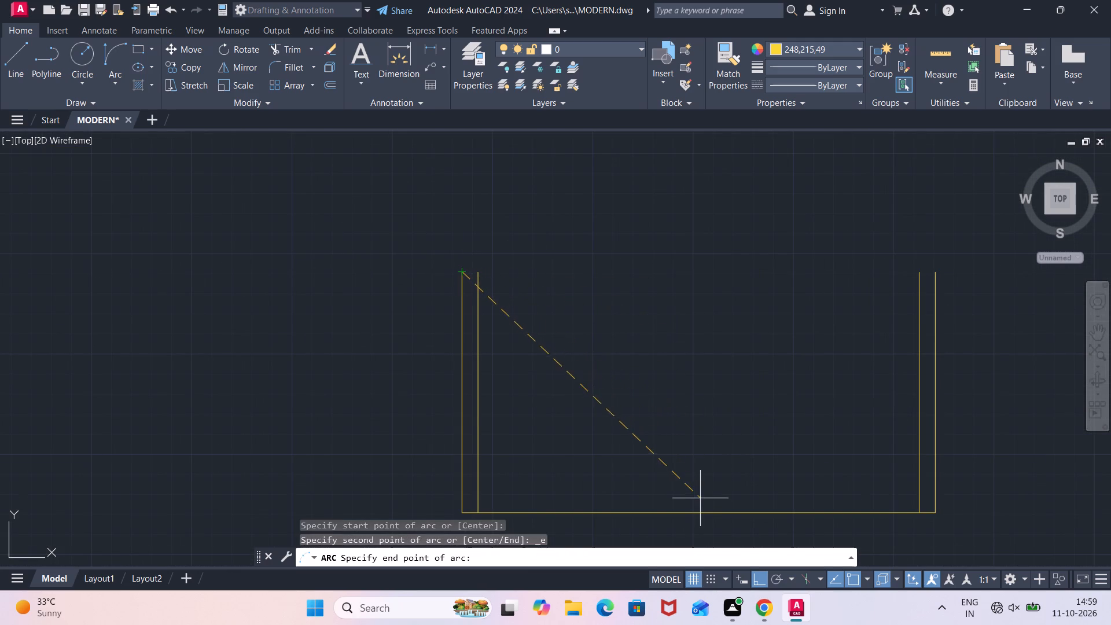
click(700, 511)
click(726, 433)
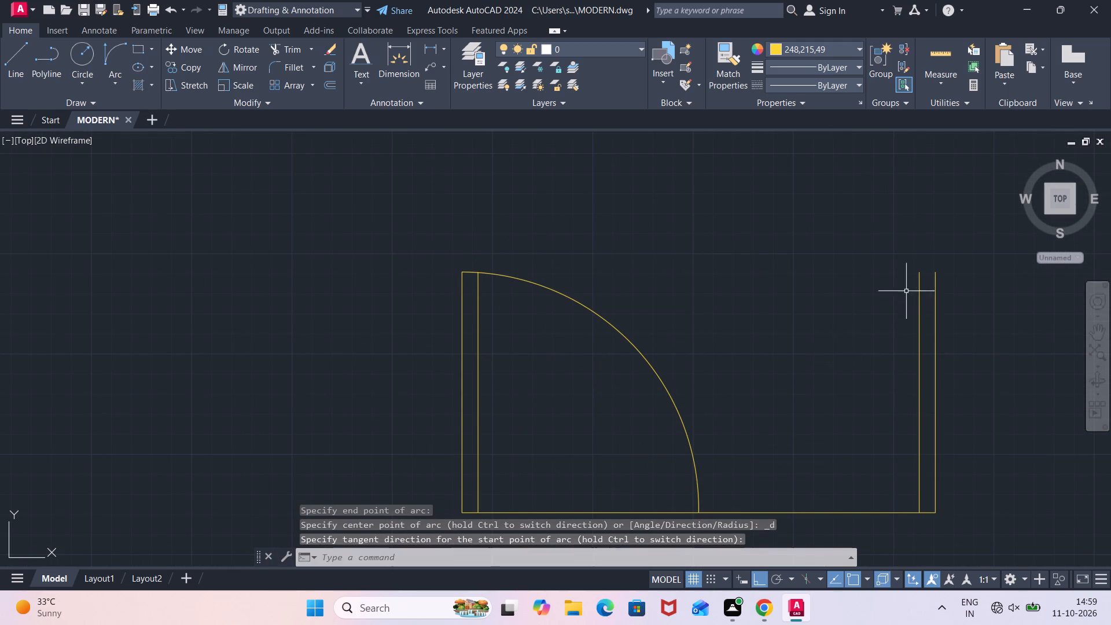
Draw a start-end-direction arc from the top of the right outer vertical line to the midpoint of the 4'11" base line.
click(120, 89)
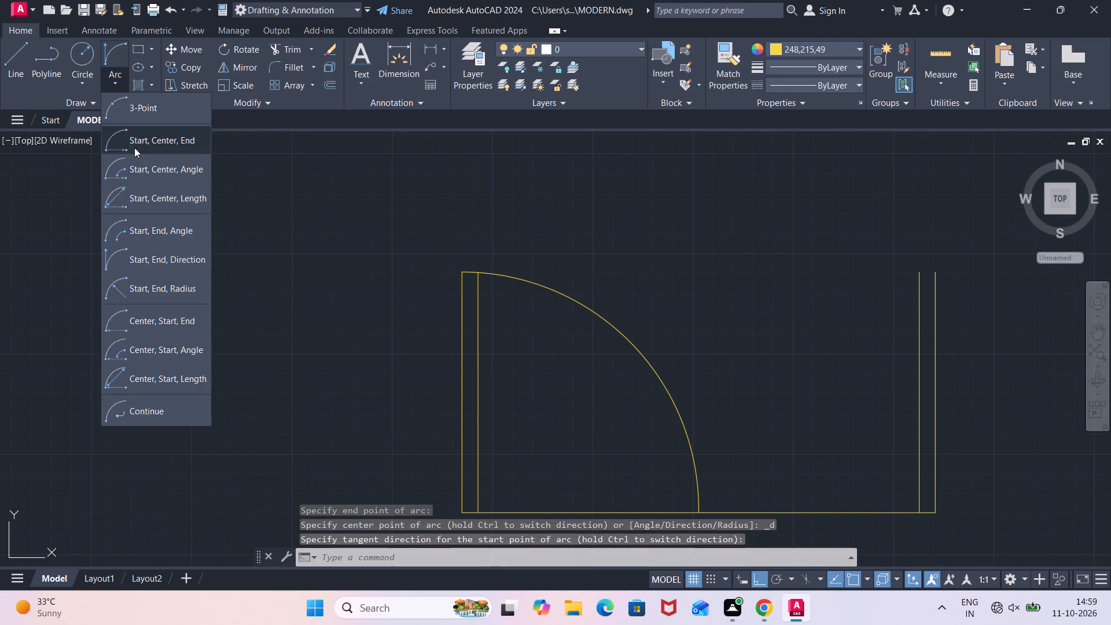
click(139, 263)
middle_drag(371, 270, 225, 116)
middle_drag(590, 208, 580, 317)
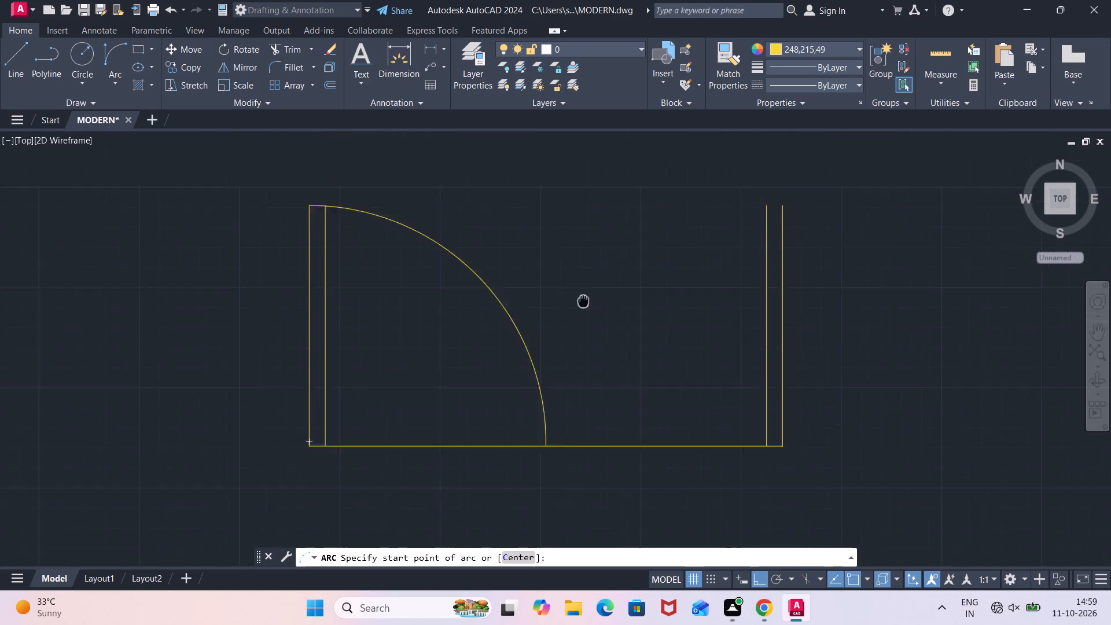
middle_drag(580, 317, 576, 339)
click(779, 245)
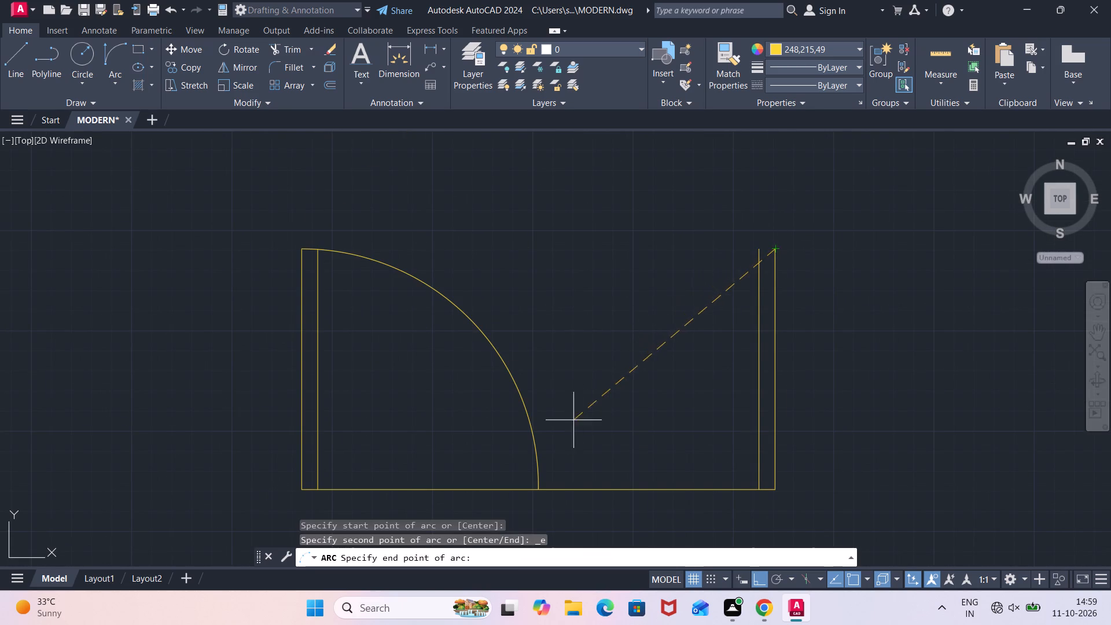
click(535, 489)
click(512, 444)
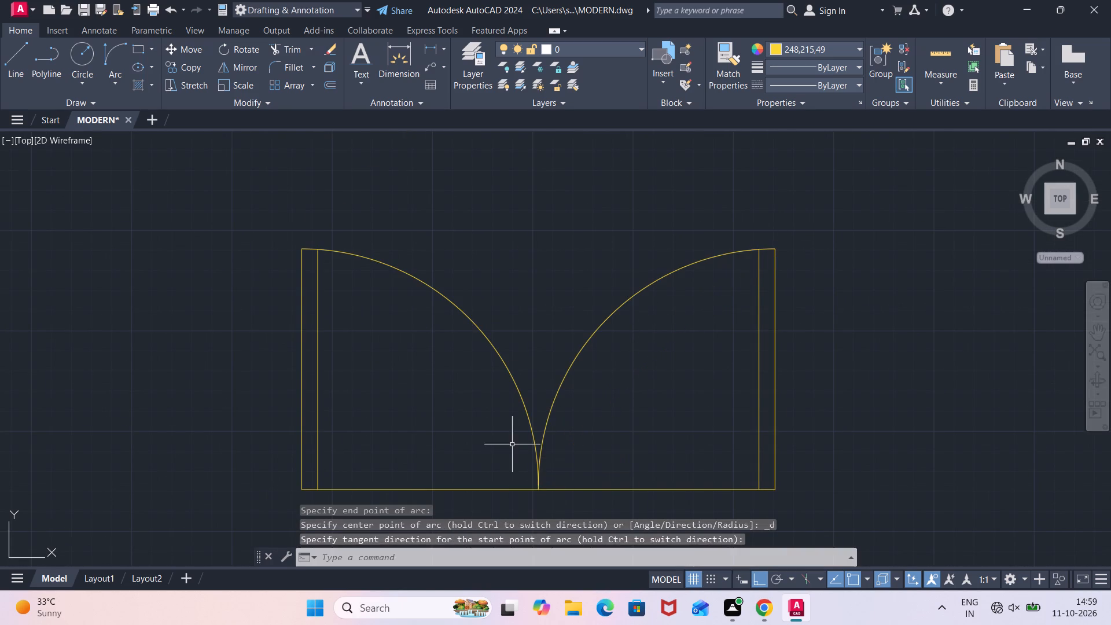
Draw a short vertical jamb line across the wall between the drawing area and the sit out.
scroll(598, 386, down, 2)
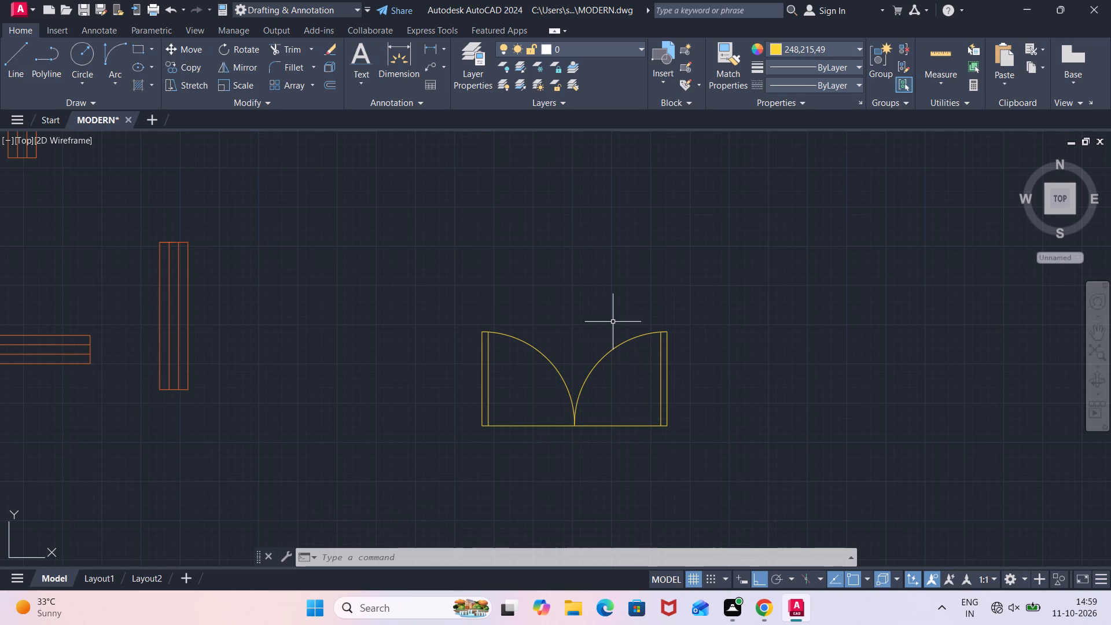
scroll(611, 322, down, 2)
middle_drag(463, 373, 869, 295)
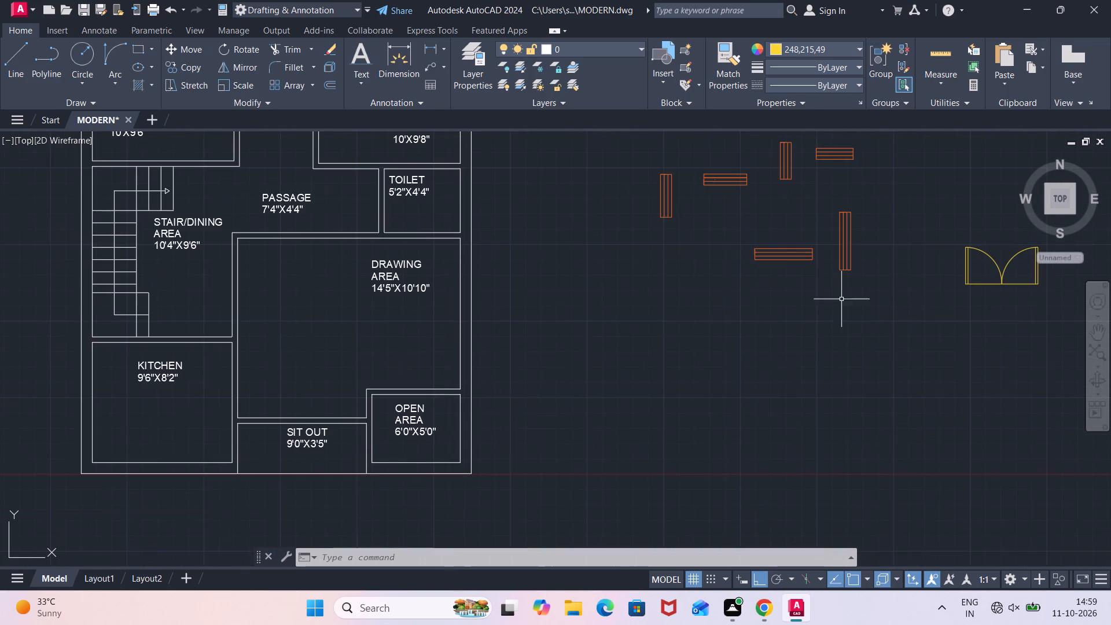
middle_drag(307, 398, 433, 343)
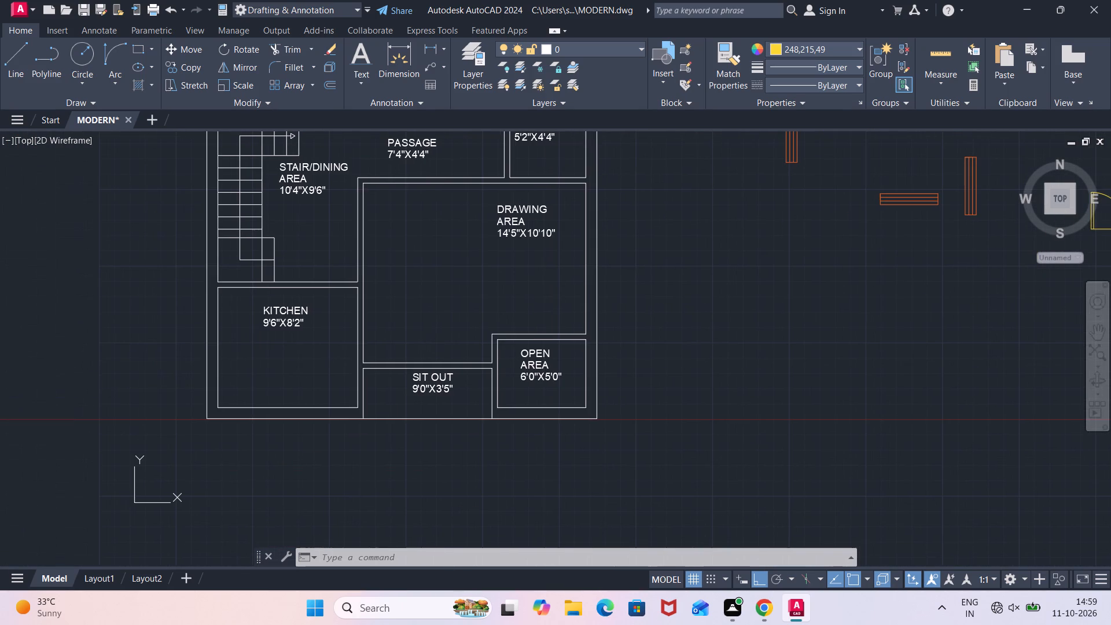
scroll(433, 343, up, 3)
key(l)
key(Return)
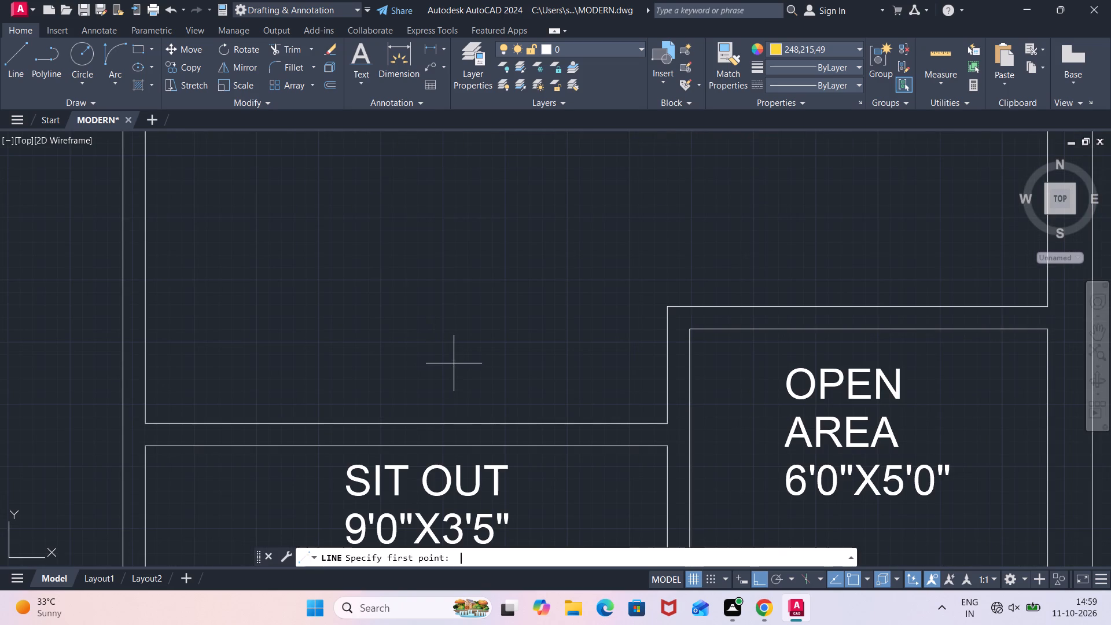
scroll(452, 353, down, 1)
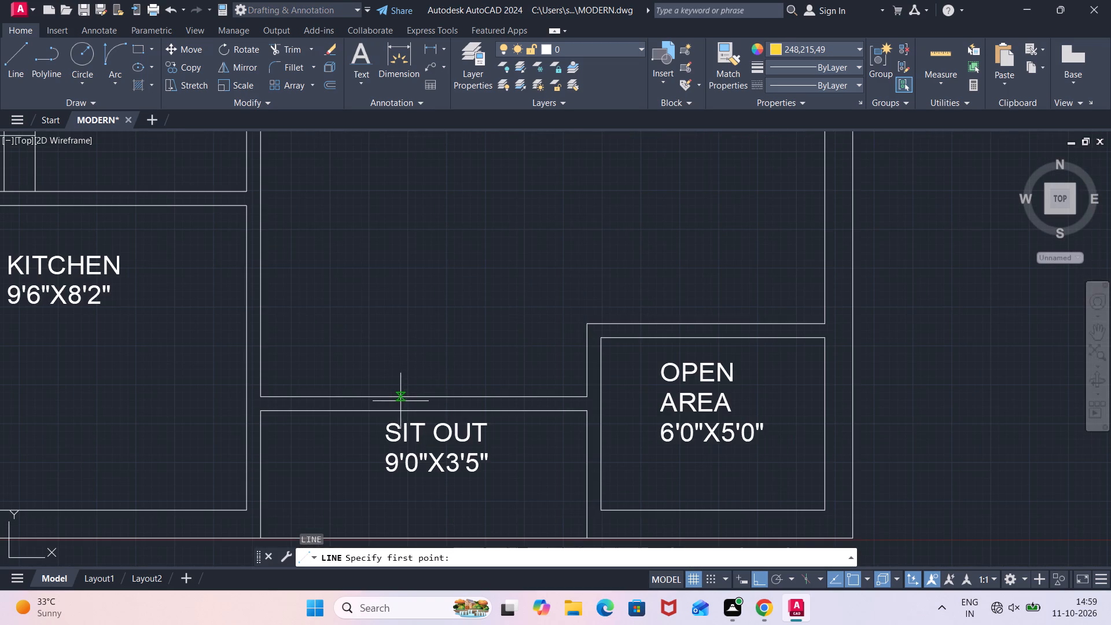
click(397, 400)
click(396, 412)
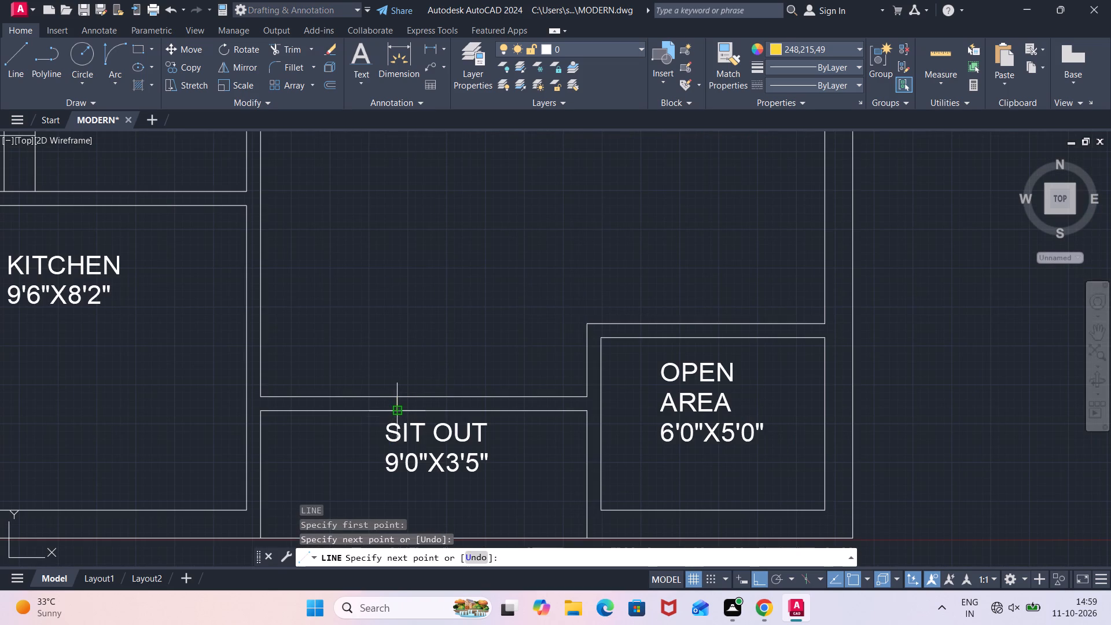
key(Escape)
Offset the sit-out wall's jamb line 4'11" to the right to mark the other side of the double-door opening.
scroll(421, 394, up, 2)
text(OFF)
key(Return)
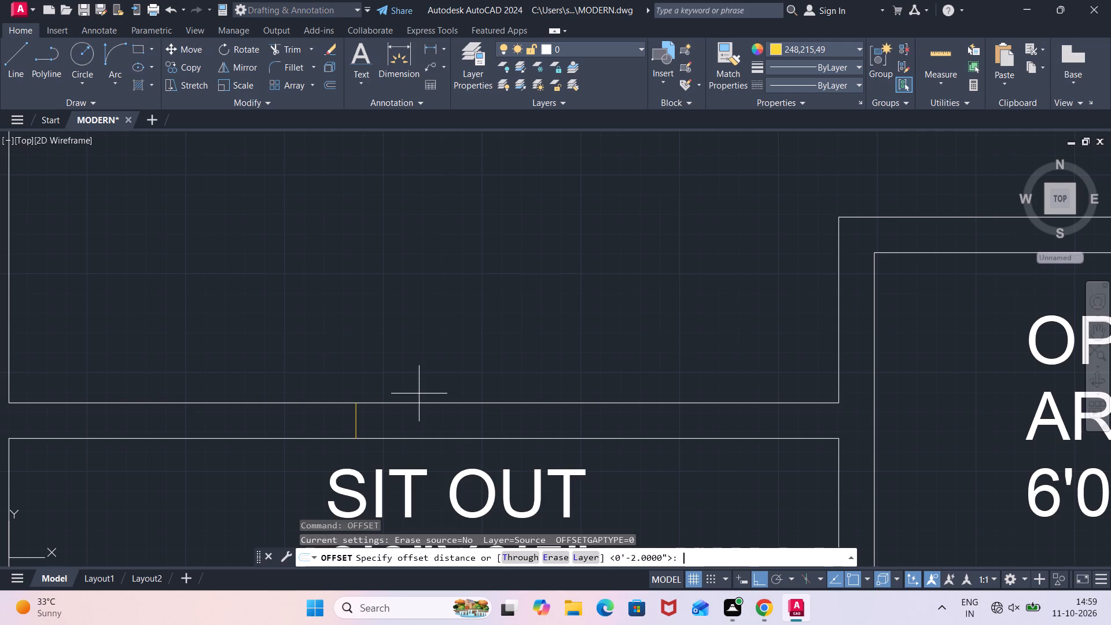
text(4'11")
key(Return)
click(354, 418)
click(469, 422)
key(Escape)
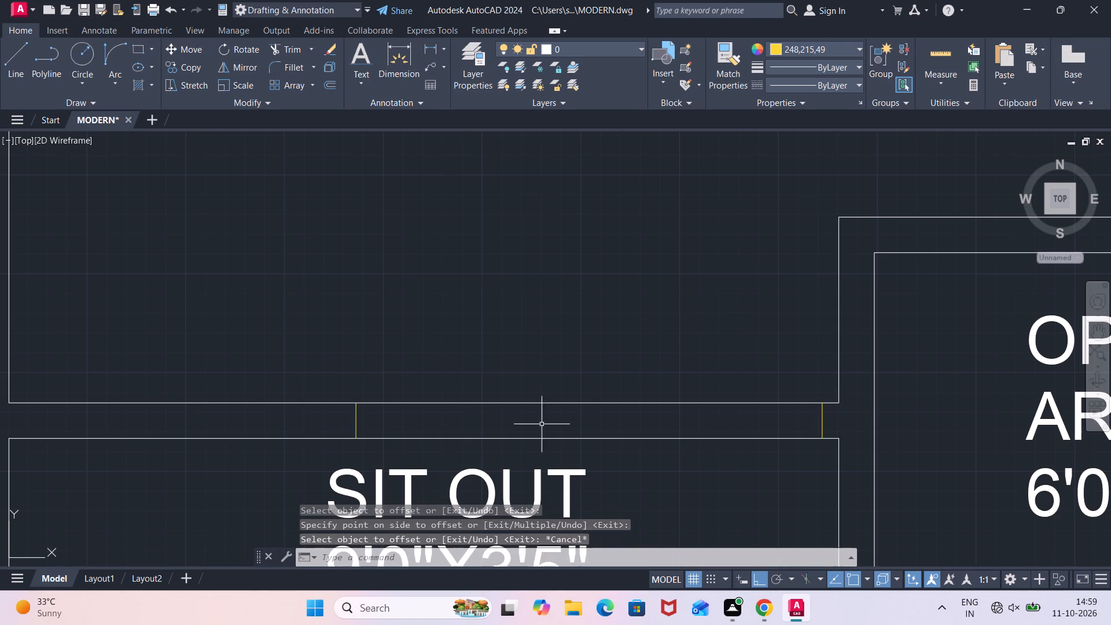
Trim both wall lines between the two jamb lines to open the doorway between drawing area and sit out.
scroll(553, 427, down, 1)
text(TR)
key(Return)
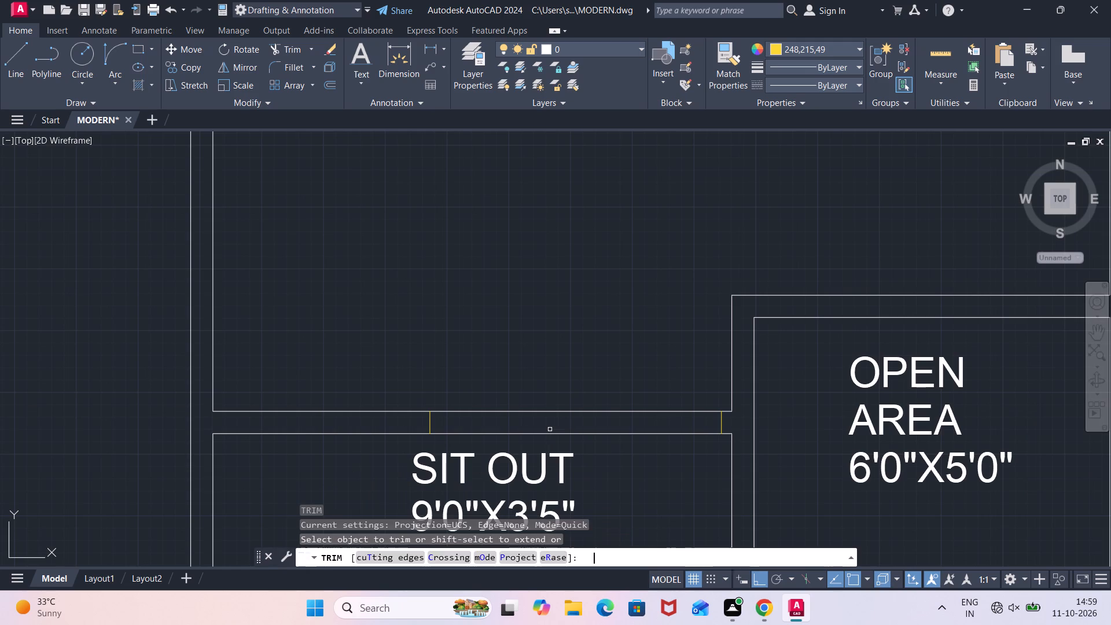
click(549, 444)
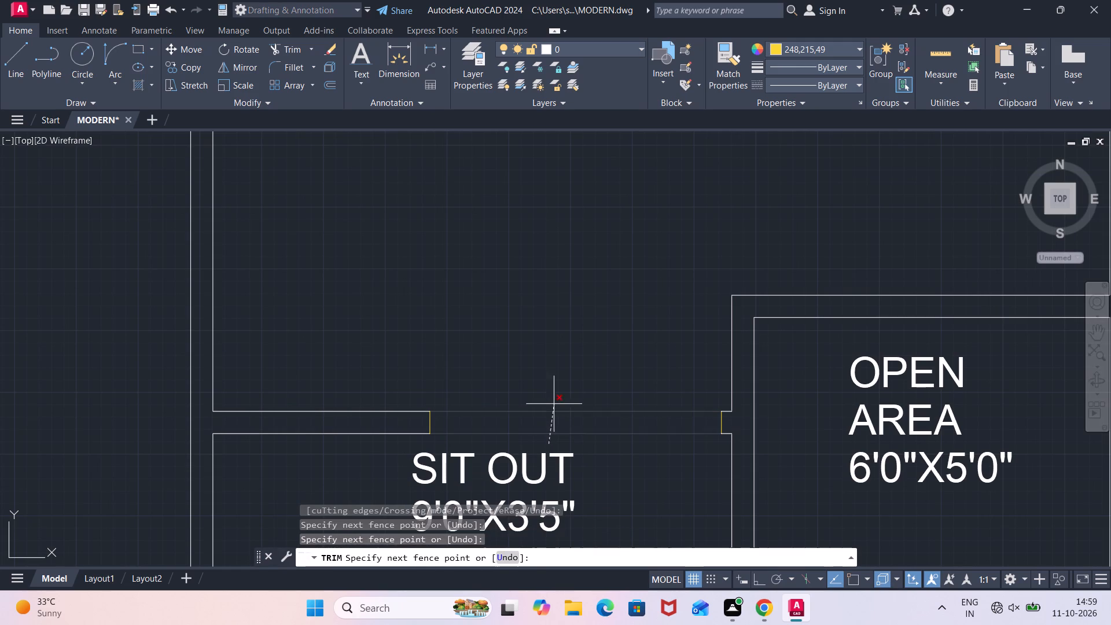
click(555, 399)
scroll(580, 351, down, 4)
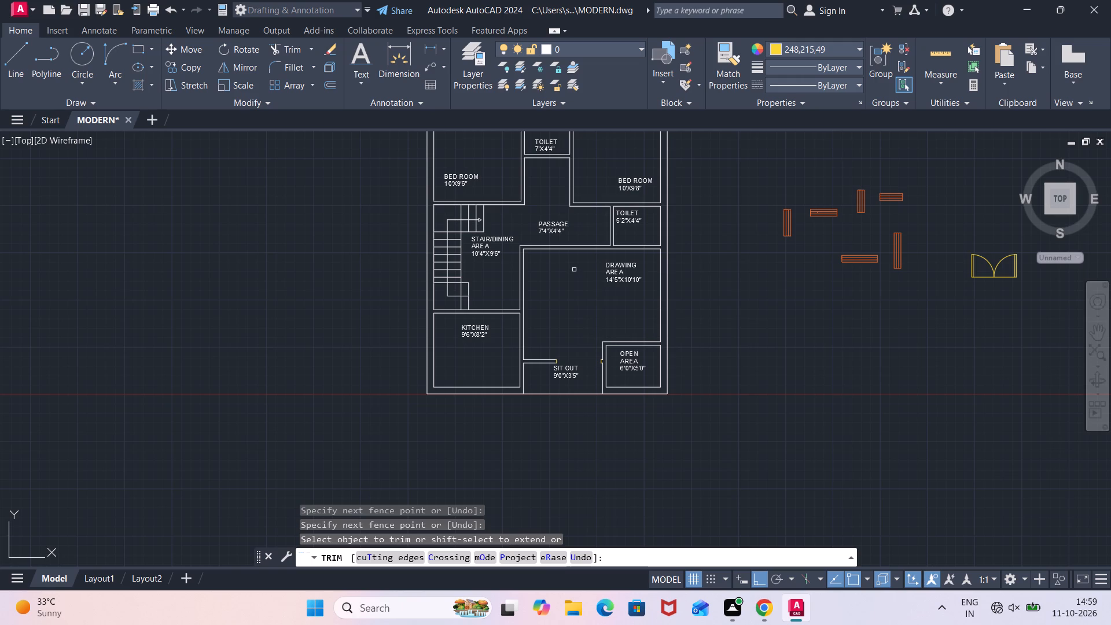
middle_drag(574, 270, 555, 320)
scroll(555, 321, up, 2)
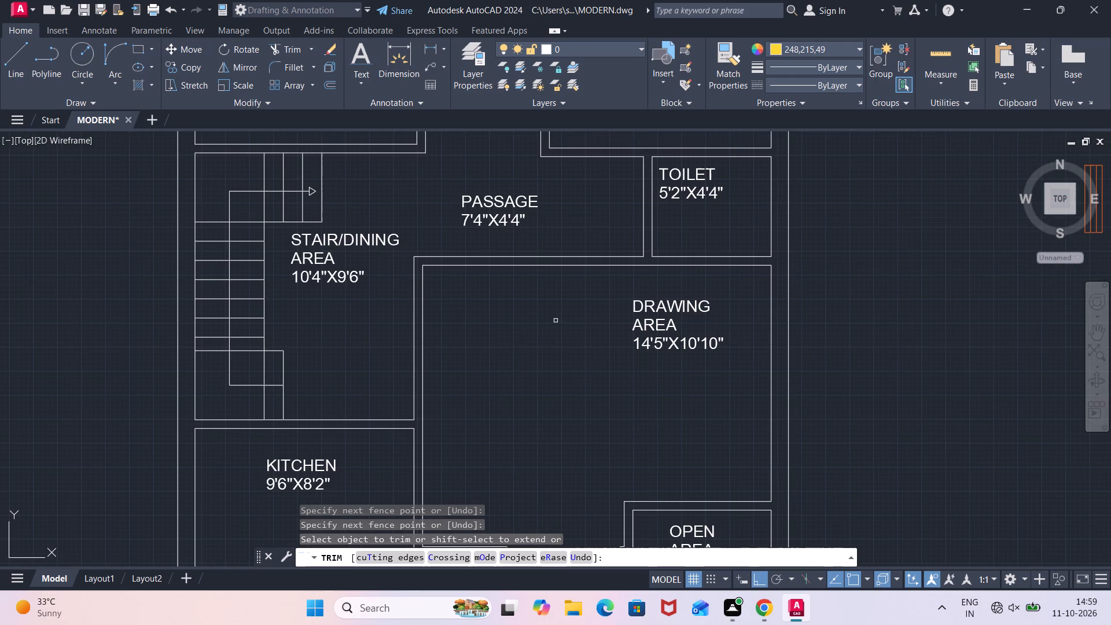
key(Escape)
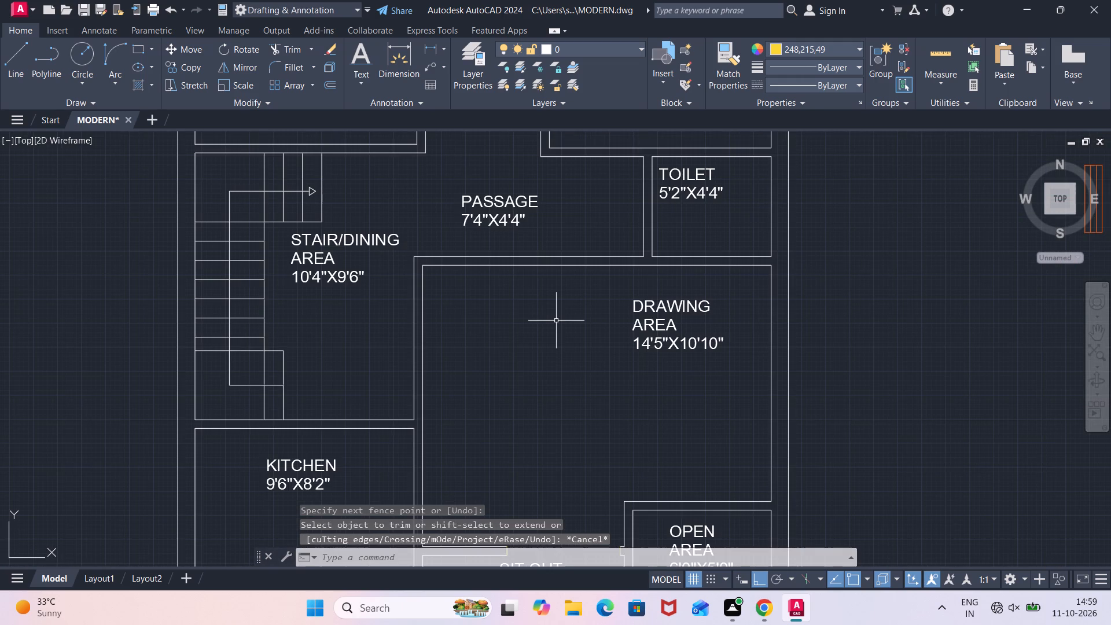
Draw a short vertical jamb line across the wall between the passage and the drawing area.
key(l)
key(Return)
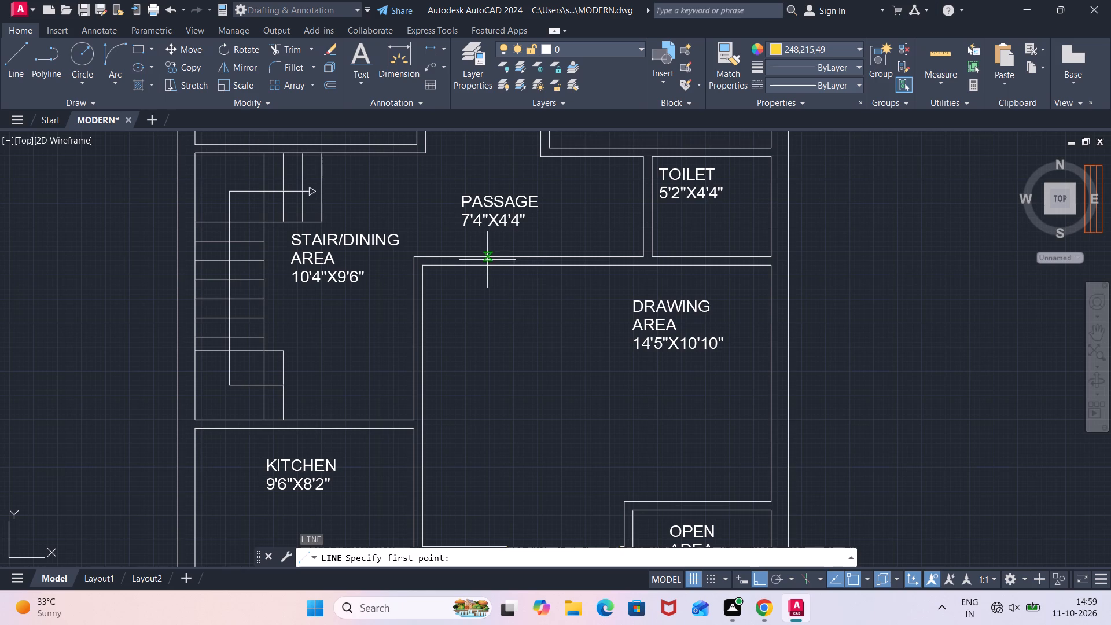
click(485, 259)
click(487, 269)
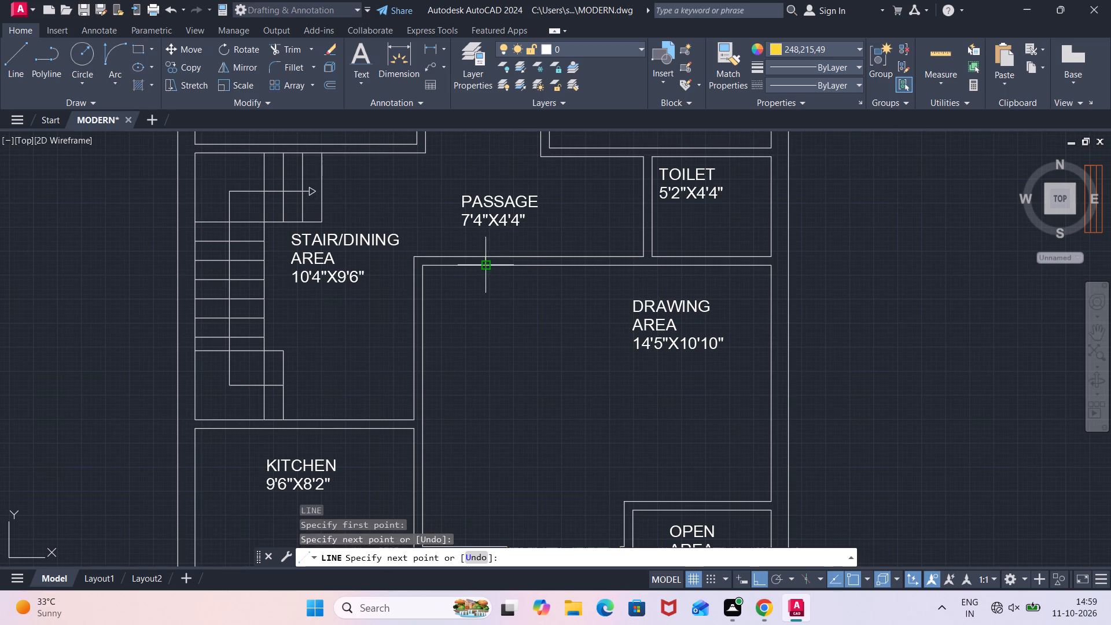
key(Escape)
Offset the passage/drawing-area jamb line 2'11" to the right to mark the door opening's other side.
scroll(533, 268, up, 2)
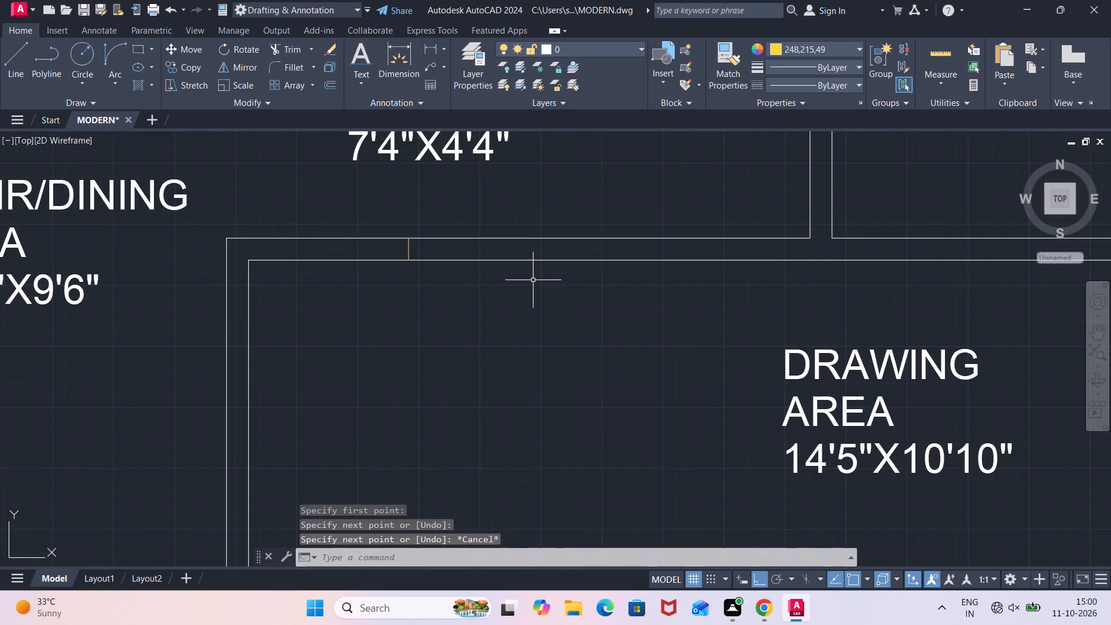
key(l)
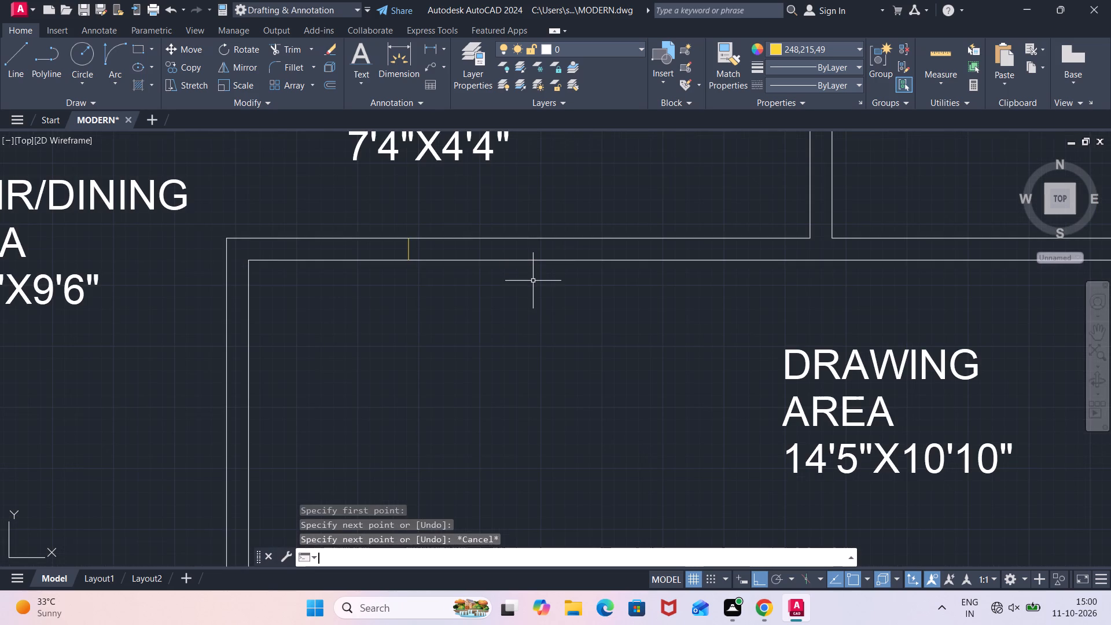
key(Escape)
text(OFF)
key(Return)
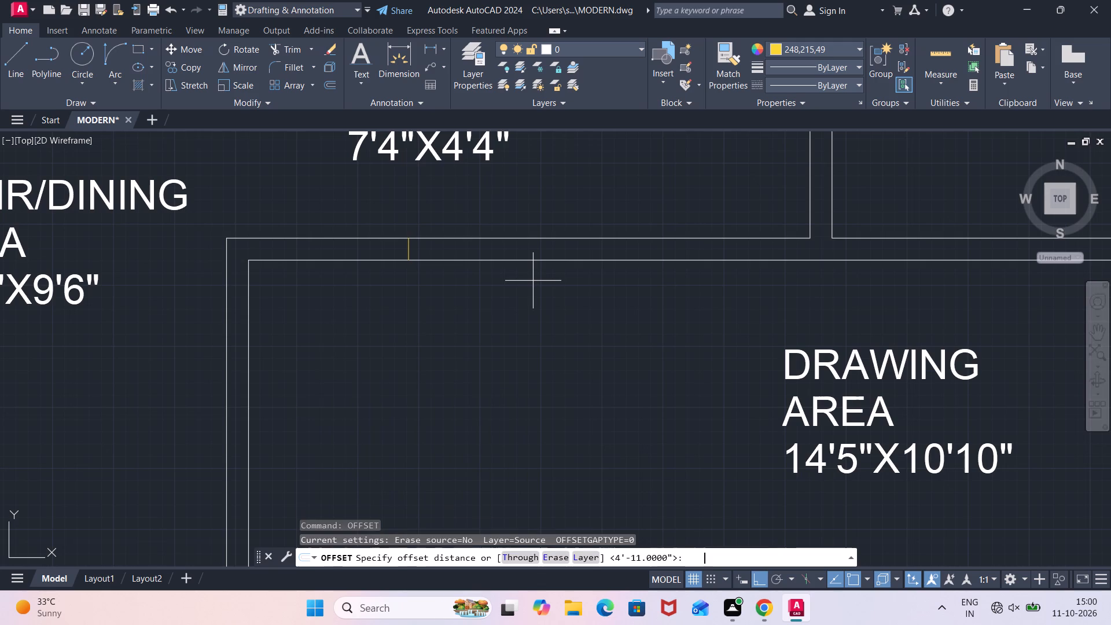
text(2'11")
key(Return)
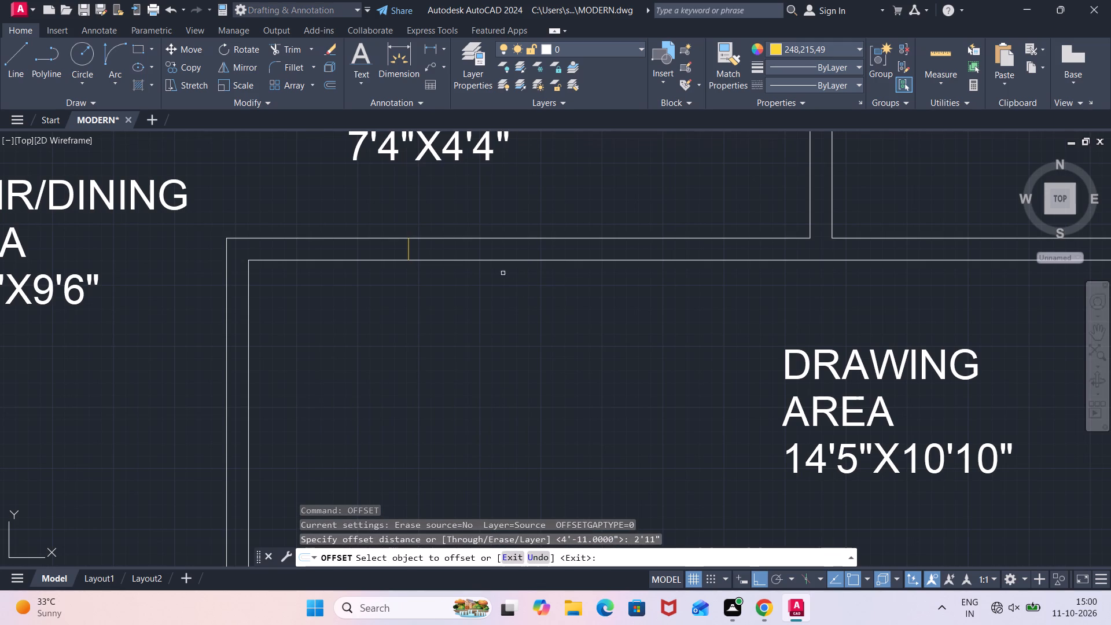
click(409, 251)
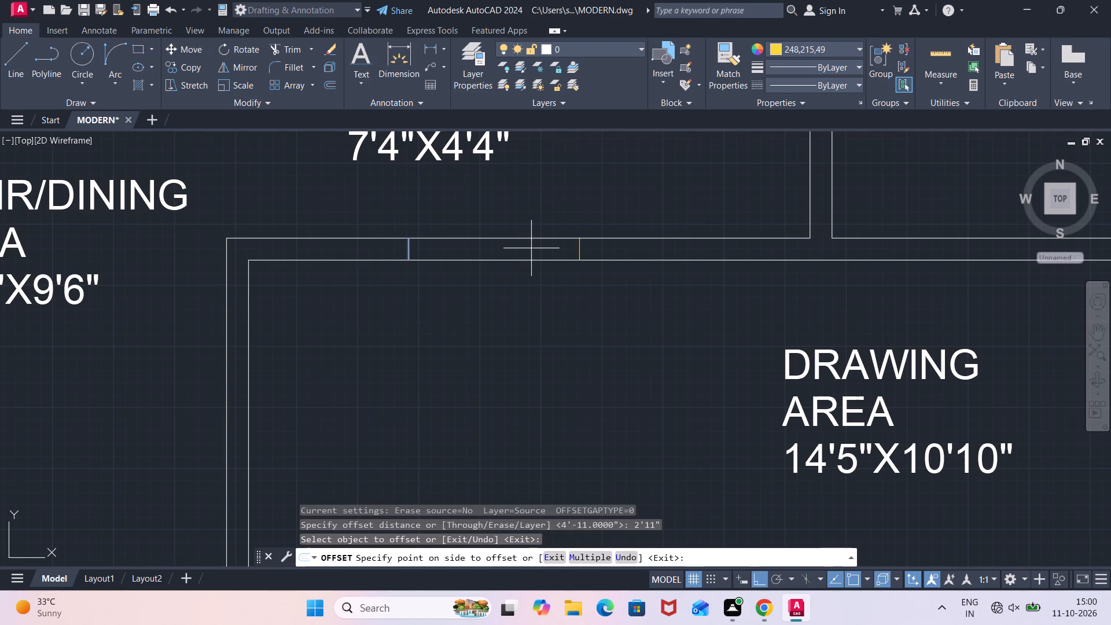
click(535, 248)
scroll(635, 290, down, 2)
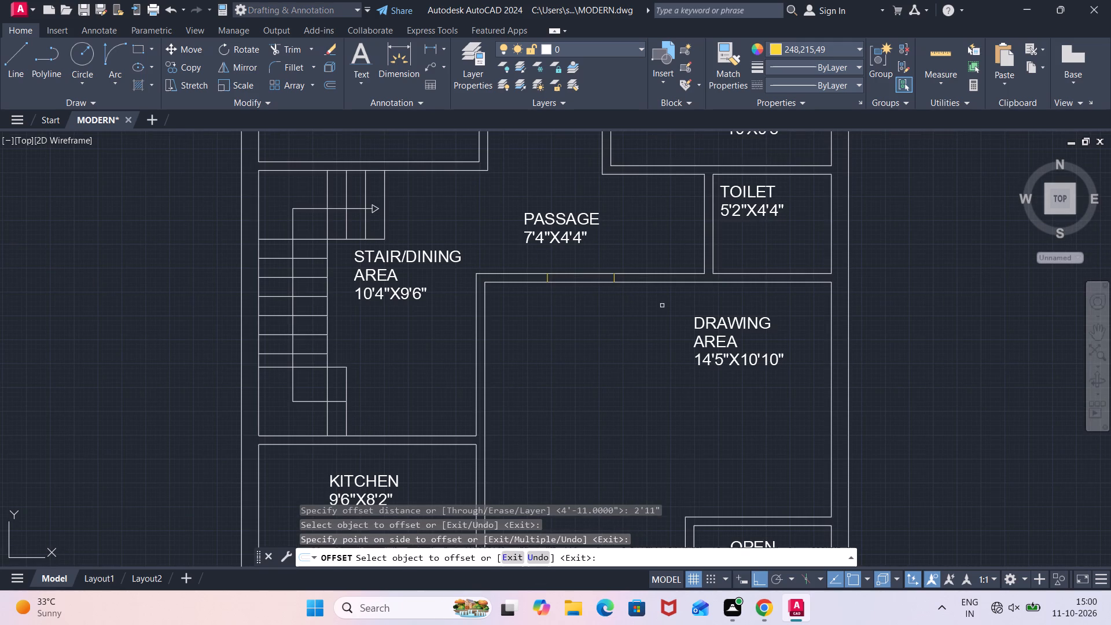
key(Escape)
Draw a short horizontal jamb line across the wall between the passage and the 5'2"X4'4" toilet, near its upper end.
middle_drag(662, 307, 628, 367)
scroll(665, 262, up, 2)
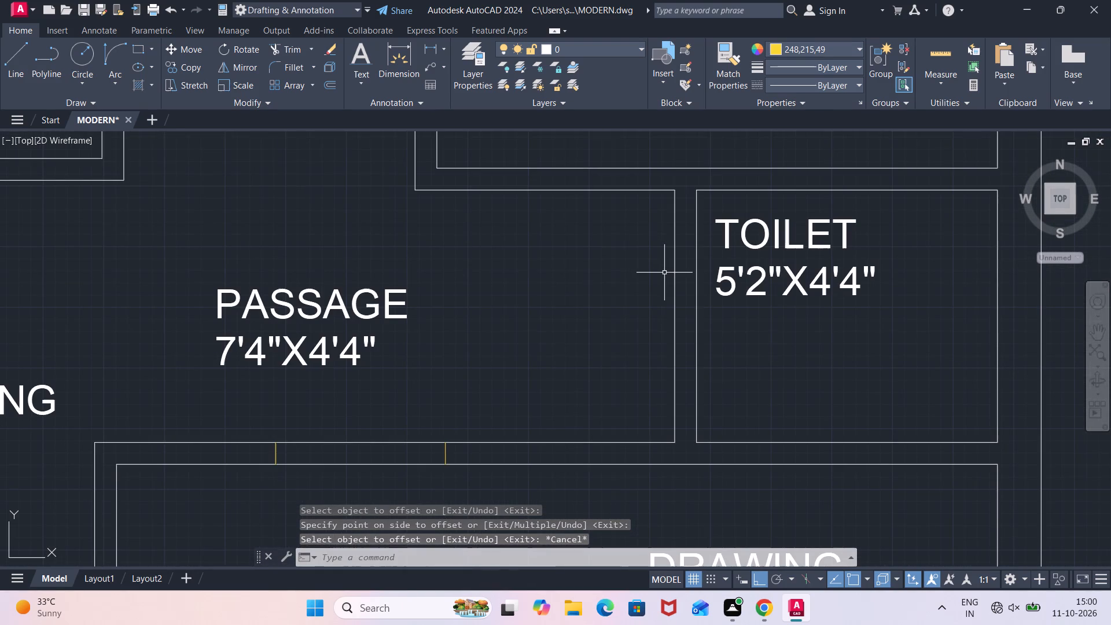
key(l)
key(Return)
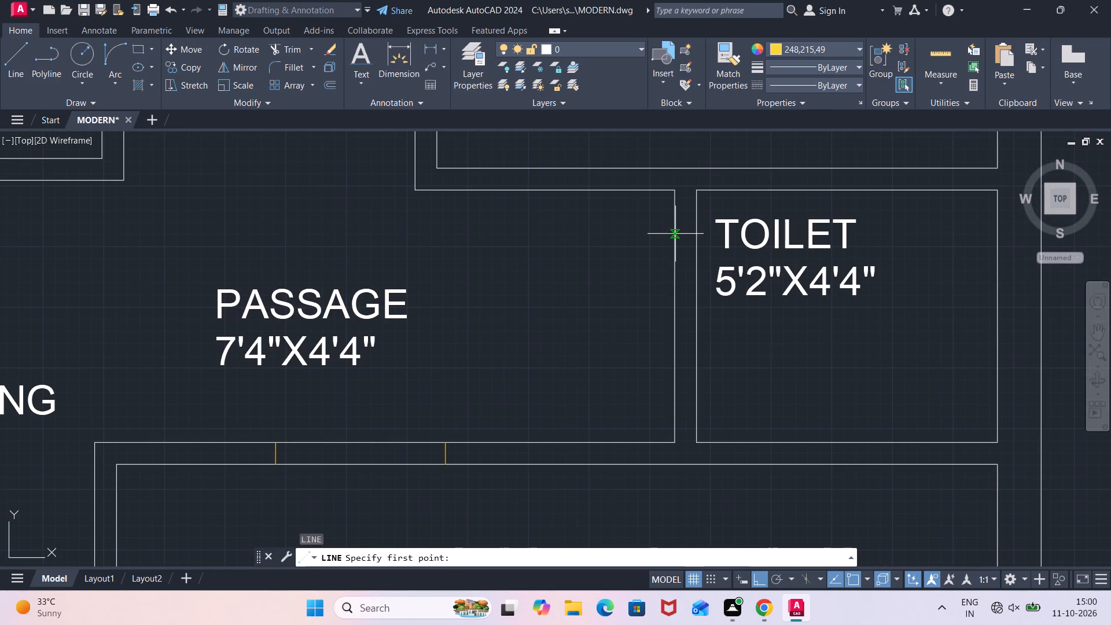
click(675, 234)
click(698, 234)
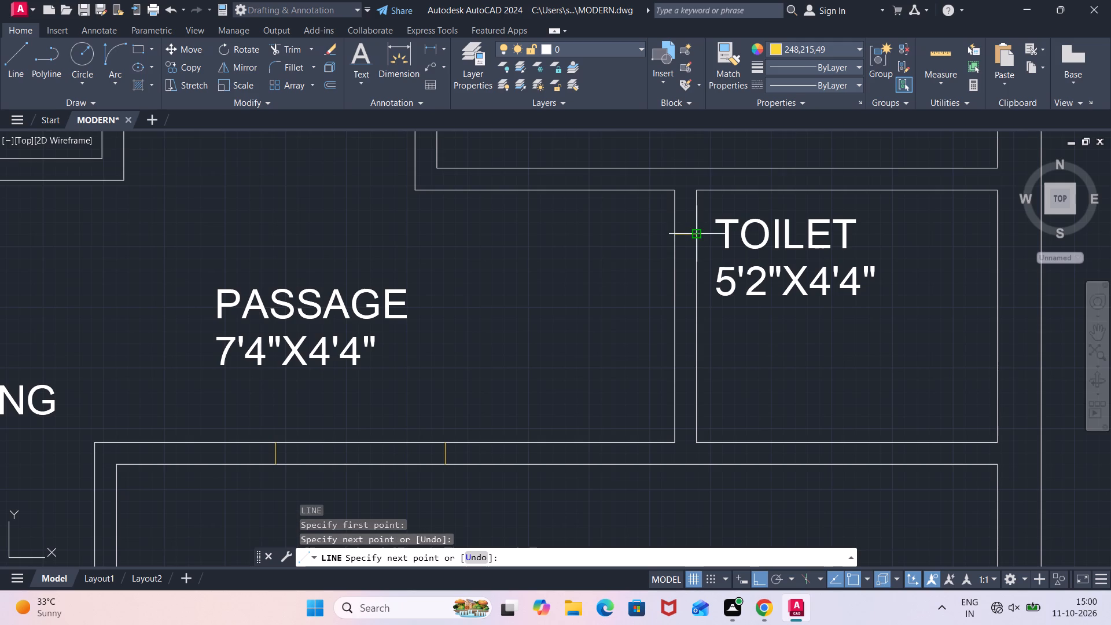
key(Escape)
Offset the toilet wall's jamb line 2'11" downward to mark the other side of the door opening.
text(OFF)
key(Return)
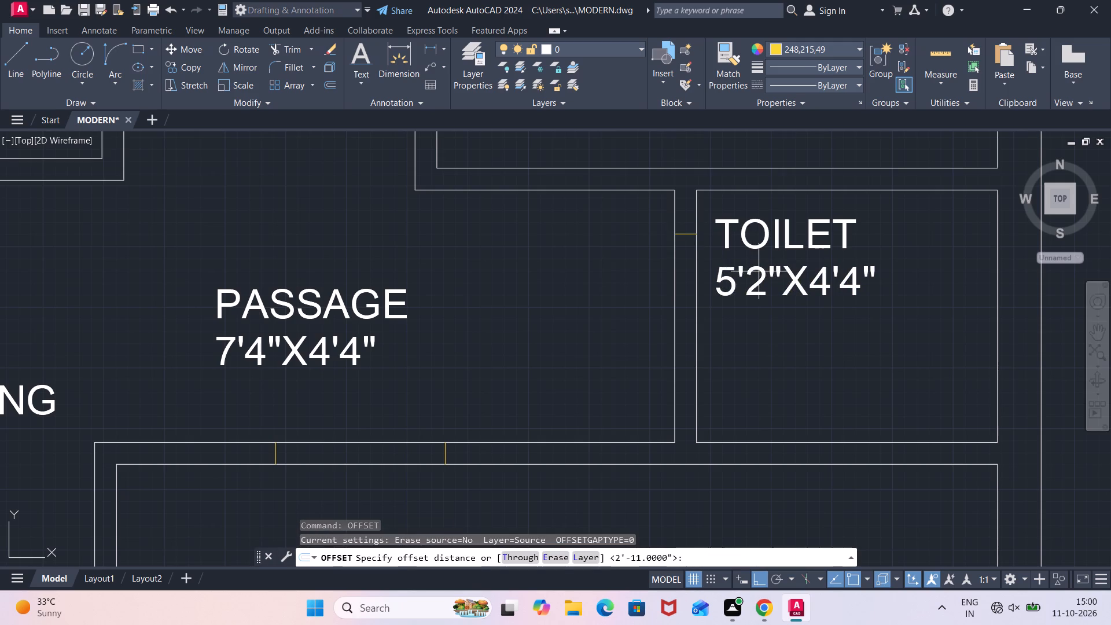
key(Return)
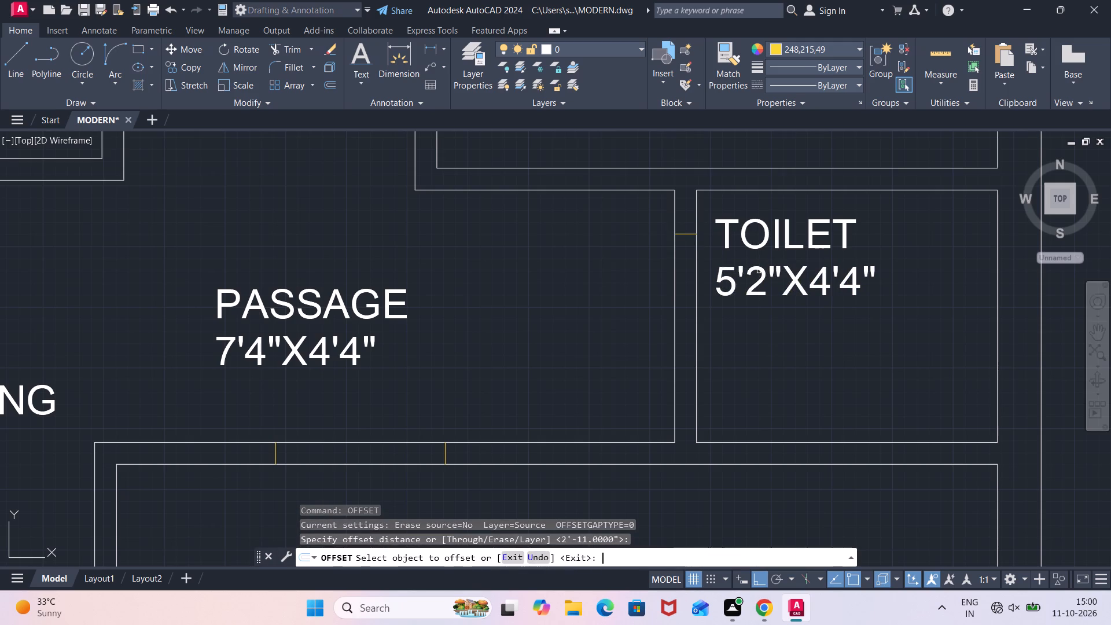
click(685, 234)
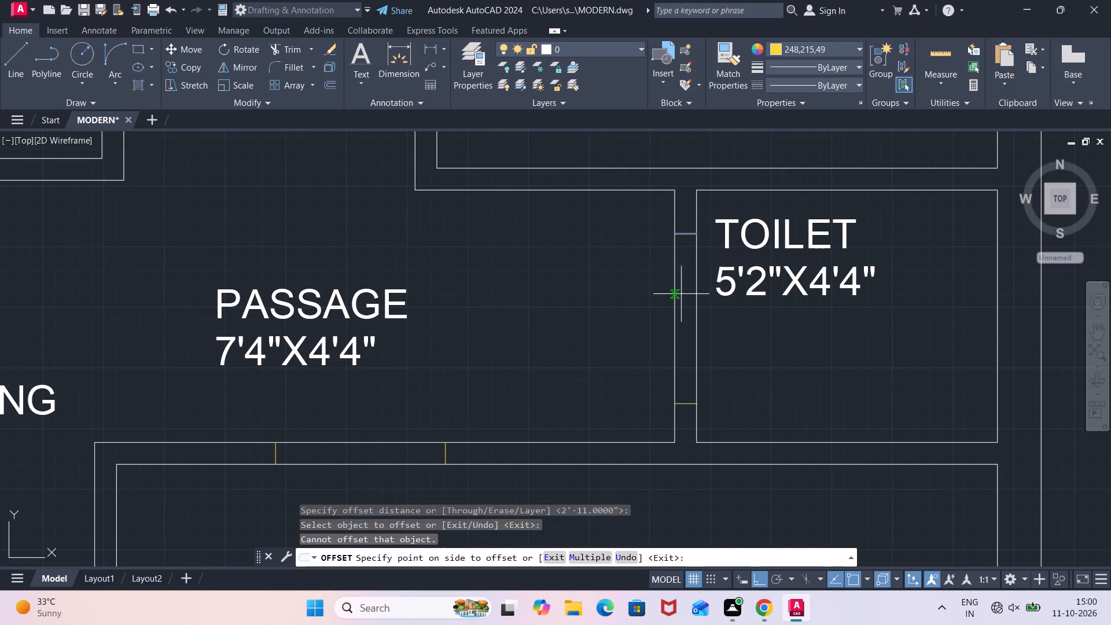
click(681, 296)
scroll(682, 358, down, 2)
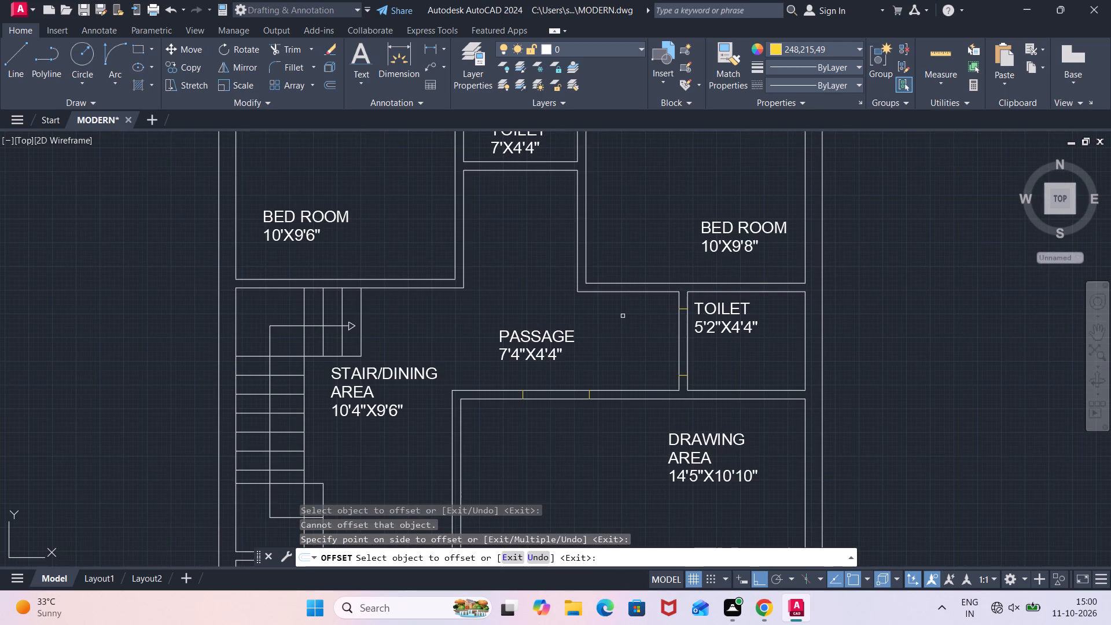
scroll(626, 308, up, 3)
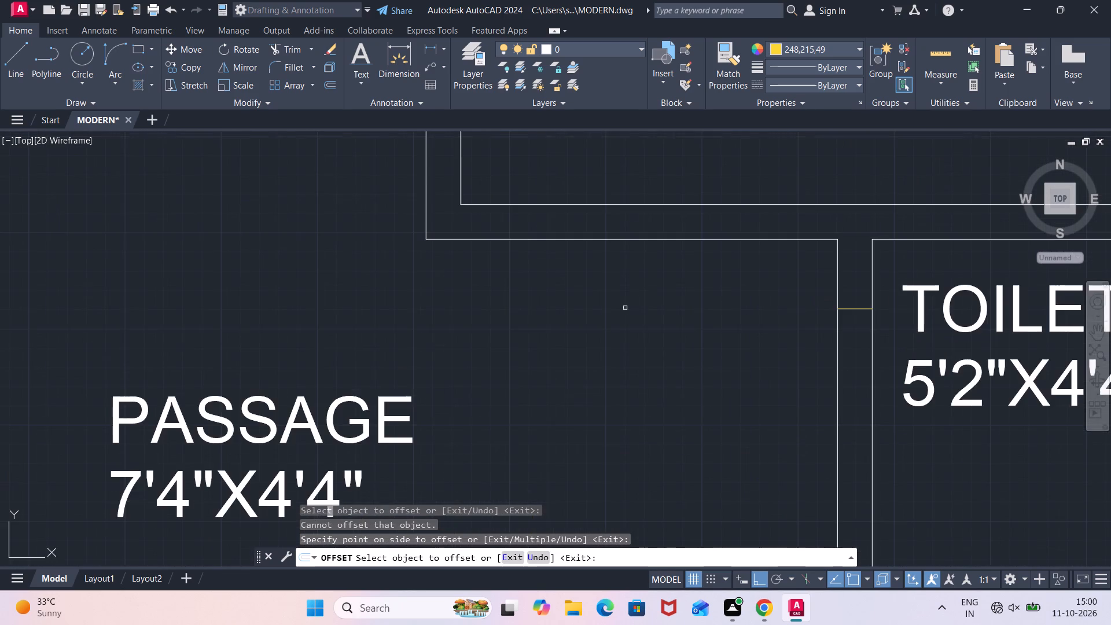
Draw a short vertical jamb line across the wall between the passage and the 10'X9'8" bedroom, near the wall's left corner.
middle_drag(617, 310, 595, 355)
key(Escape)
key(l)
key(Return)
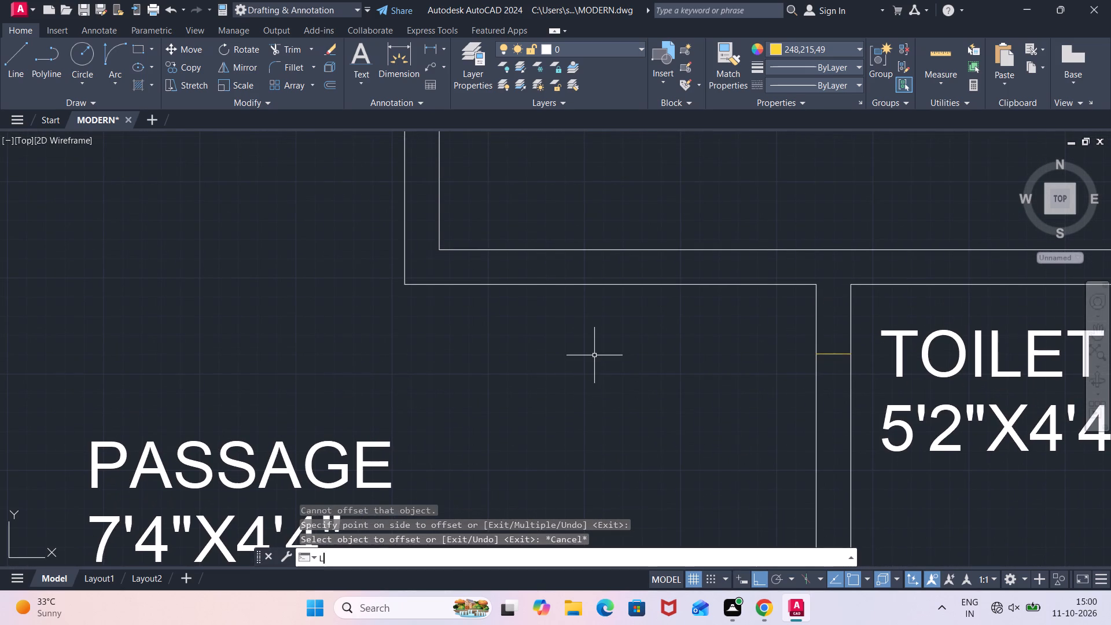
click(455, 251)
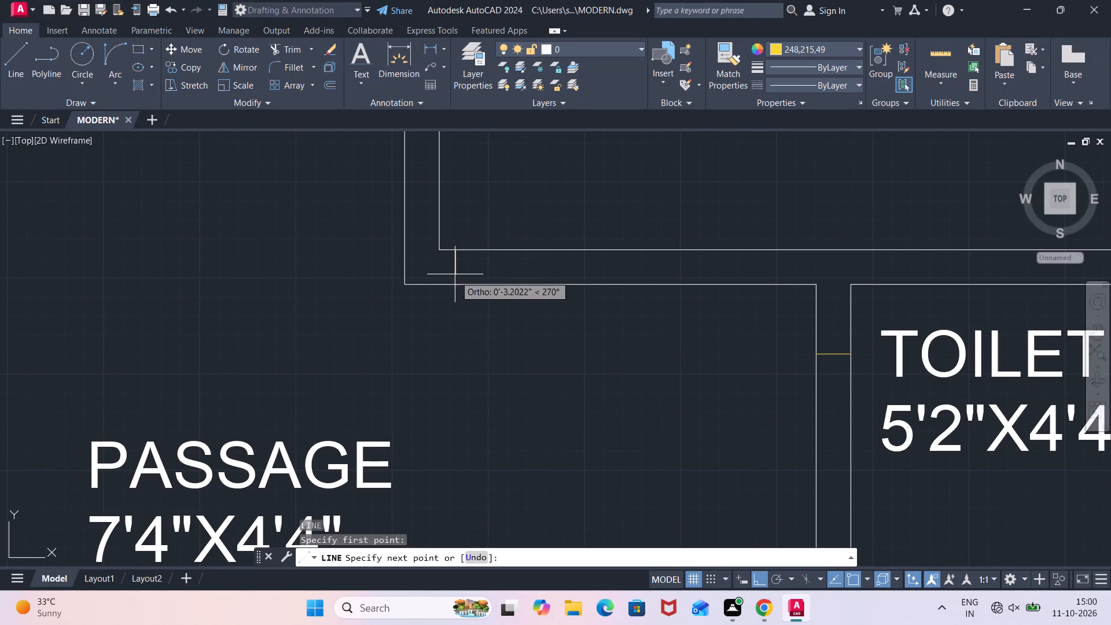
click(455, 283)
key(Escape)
Set the offset distance to 3'11" and try offsetting the 10'X9'8" bedroom wall's jamb line.
scroll(487, 270, down, 3)
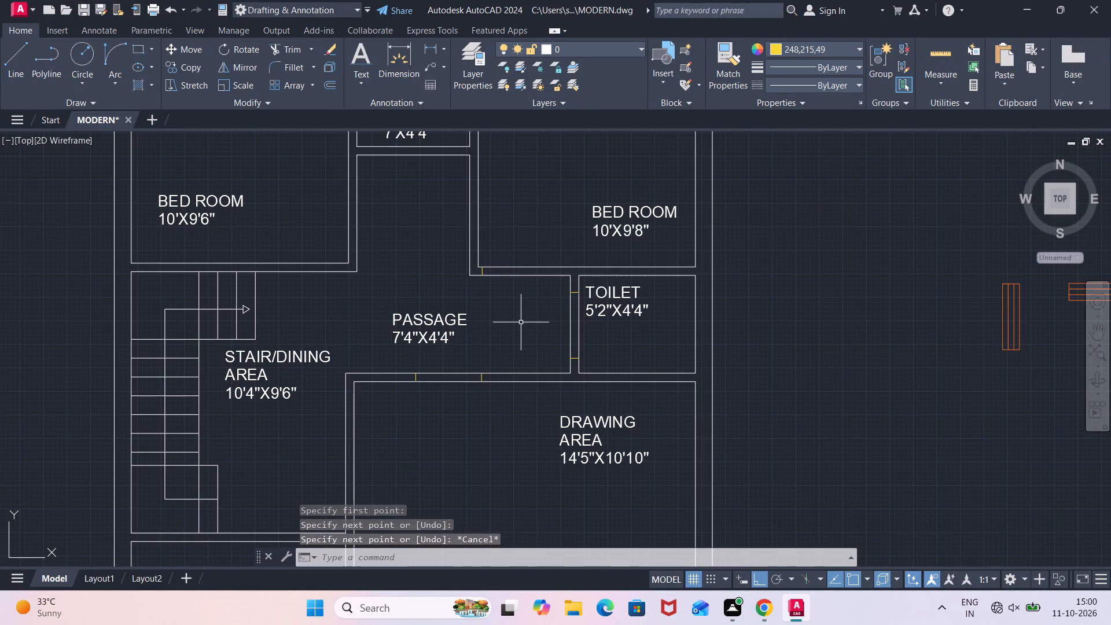
text(OFF)
key(Return)
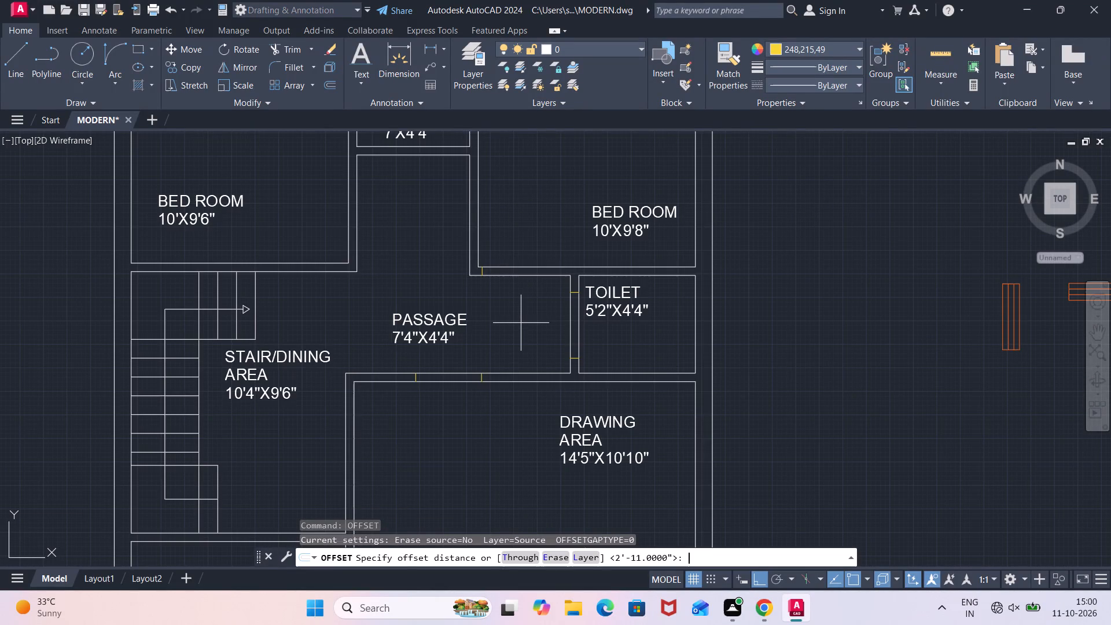
text(3'11")
key(Return)
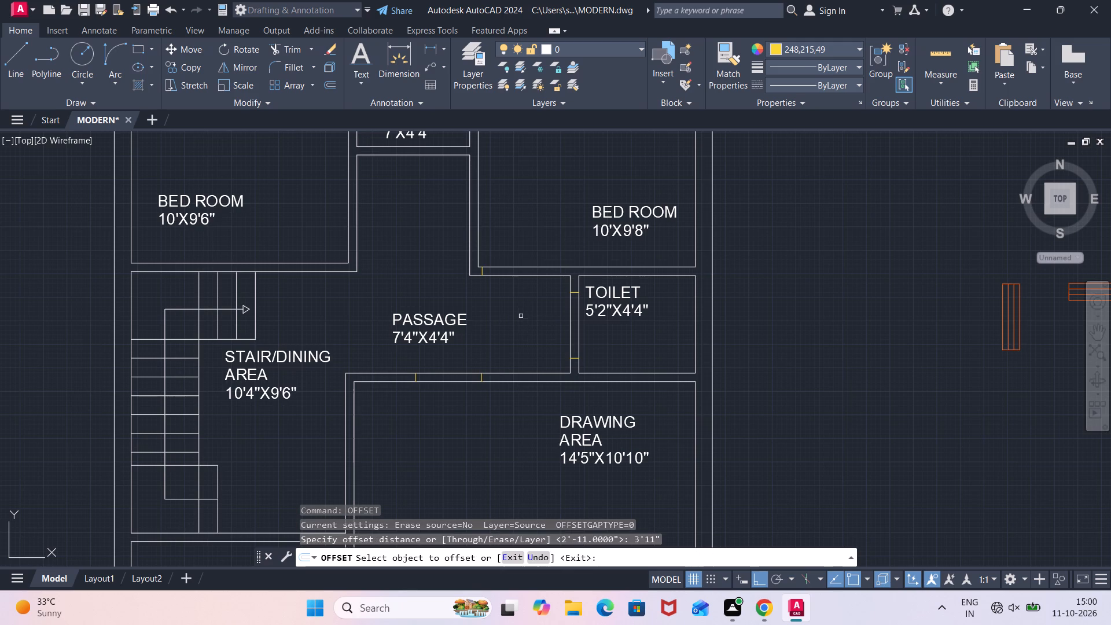
scroll(517, 291, up, 3)
click(365, 211)
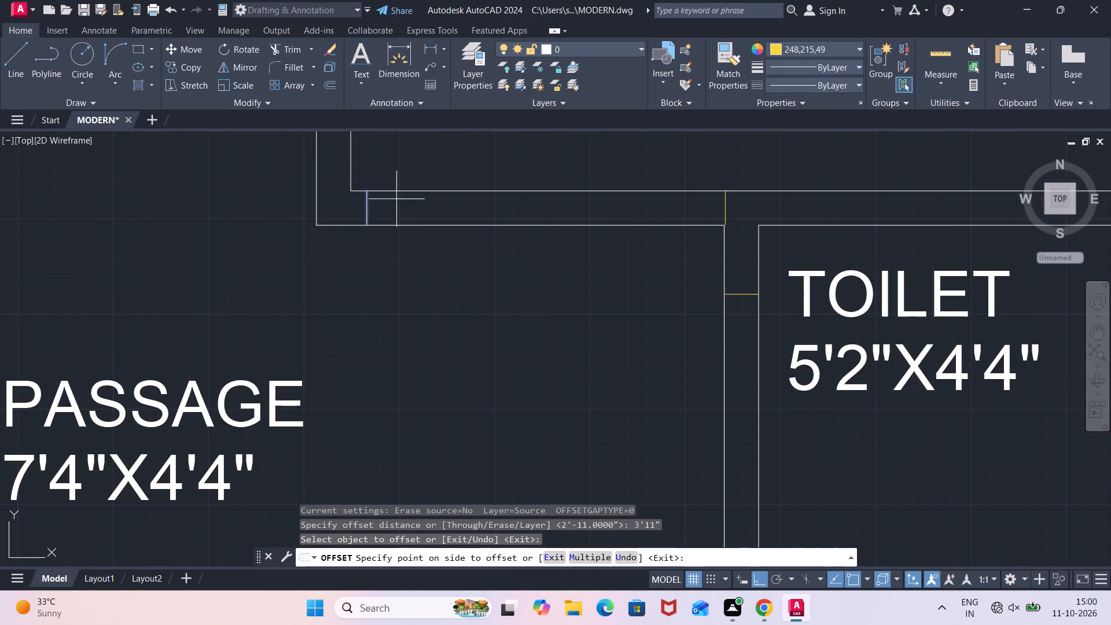
key(Escape)
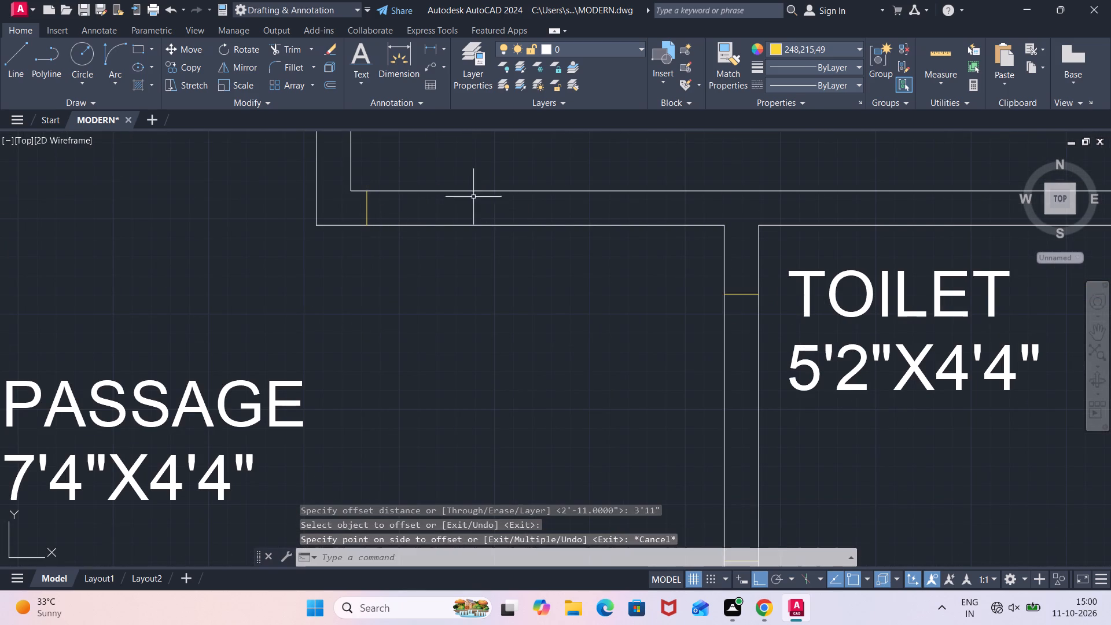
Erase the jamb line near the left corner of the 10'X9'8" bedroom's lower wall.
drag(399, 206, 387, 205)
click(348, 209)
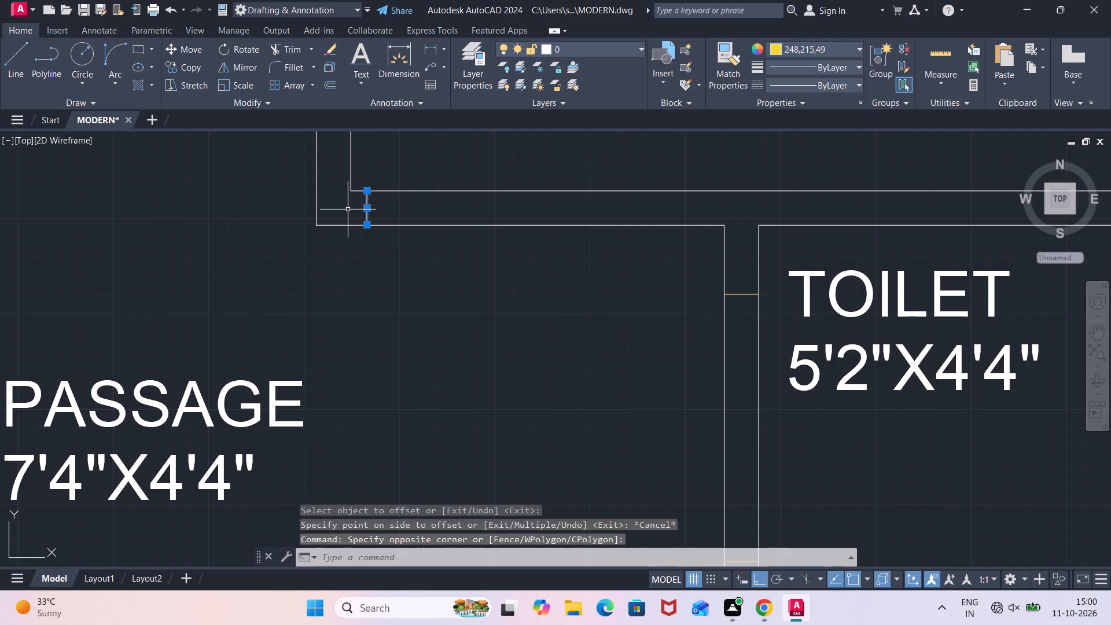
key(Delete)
Draw a short vertical jamb line across the passage/10'X9'8" bedroom wall, just left of the 5'2"X4'4" toilet wall.
key(l)
key(Return)
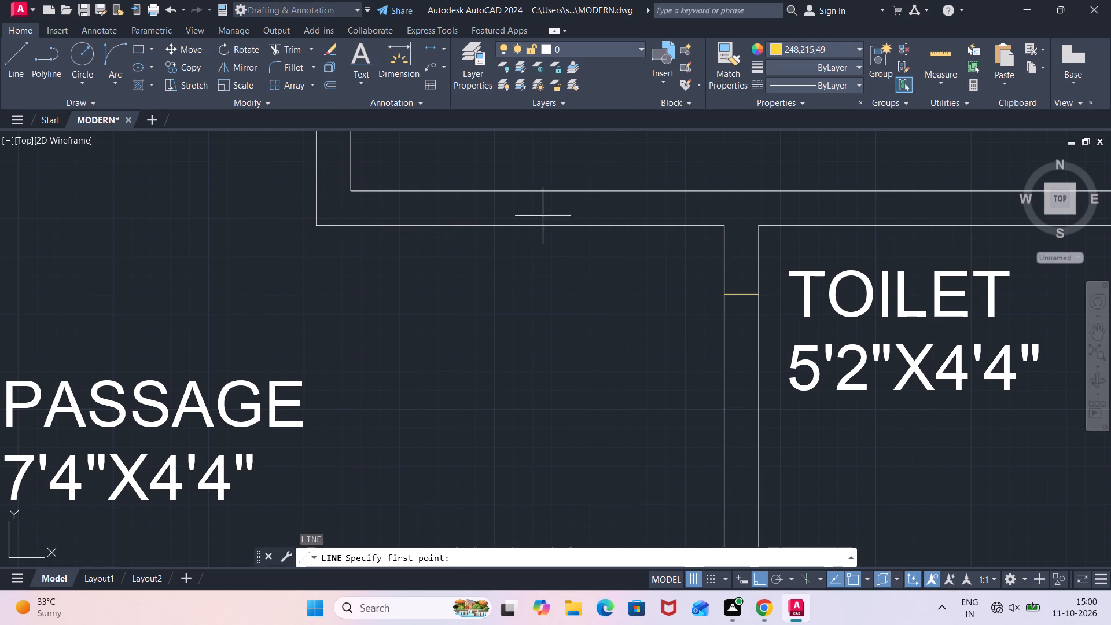
scroll(720, 204, up, 2)
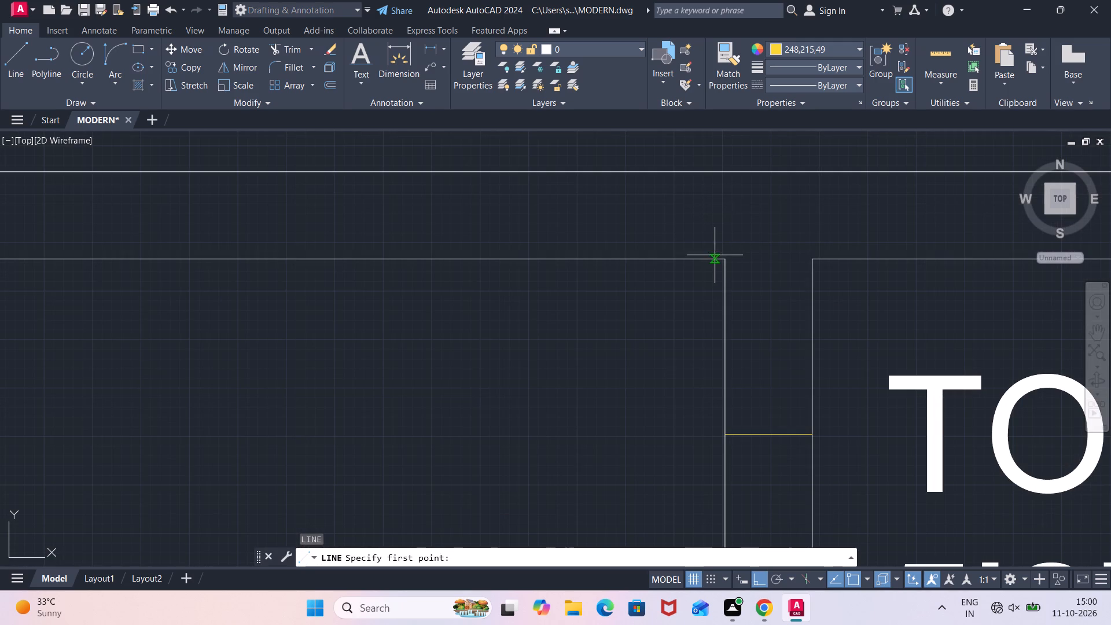
click(716, 258)
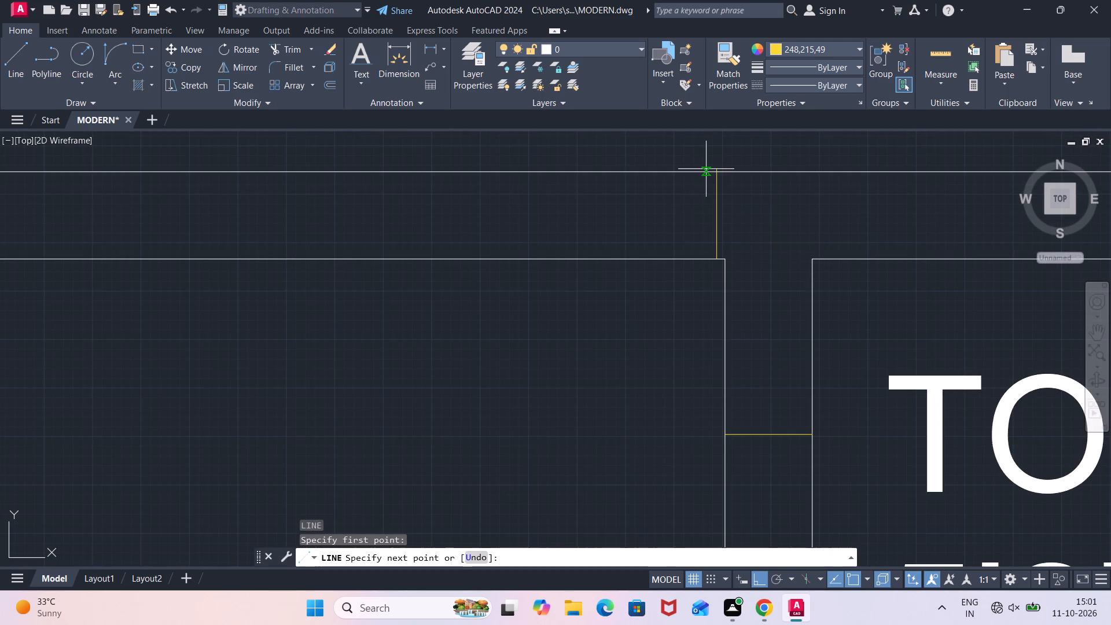
click(716, 172)
key(Escape)
Offset the 10'X9'8" bedroom wall's jamb line 3'11" to the left to mark the door opening's other side.
scroll(709, 192, down, 1)
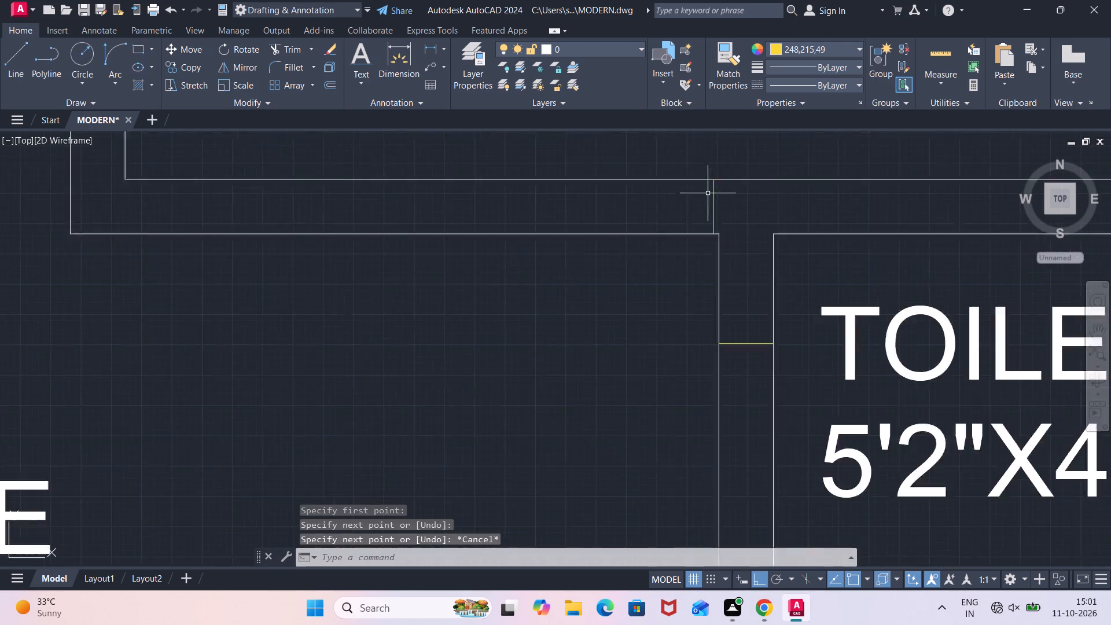
scroll(707, 196, down, 2)
text(OFF)
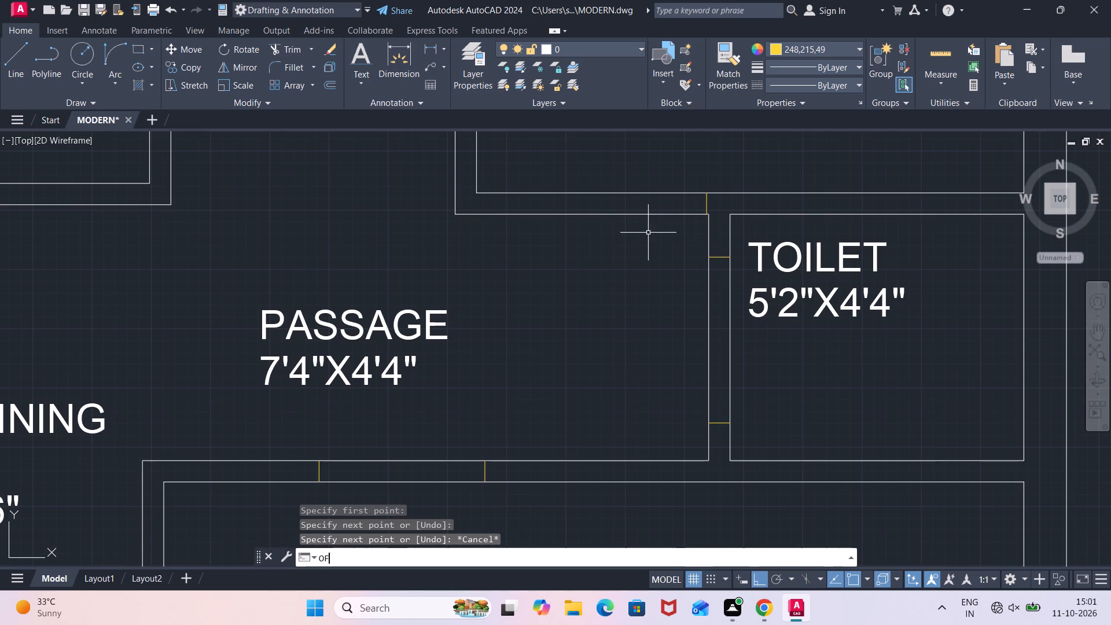
key(Return)
key(Return)
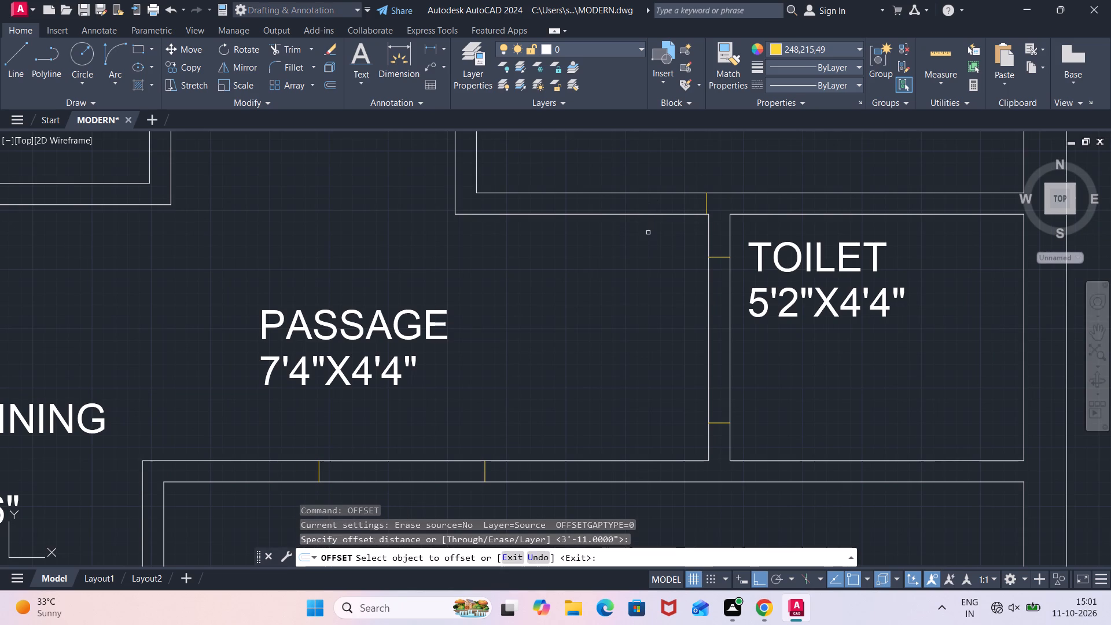
click(708, 203)
click(592, 218)
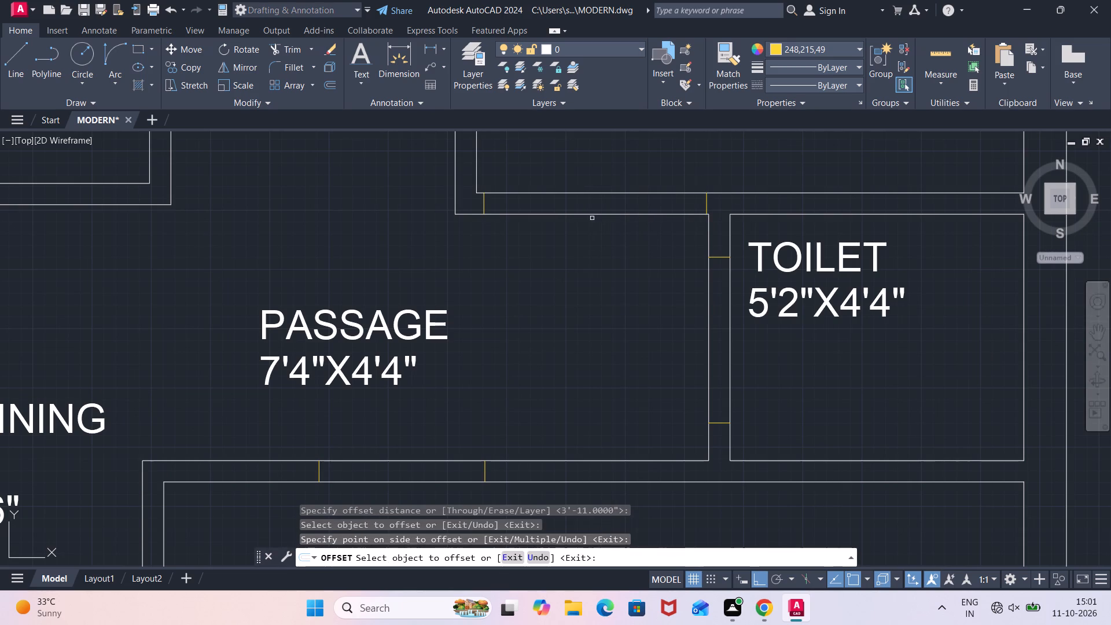
key(Escape)
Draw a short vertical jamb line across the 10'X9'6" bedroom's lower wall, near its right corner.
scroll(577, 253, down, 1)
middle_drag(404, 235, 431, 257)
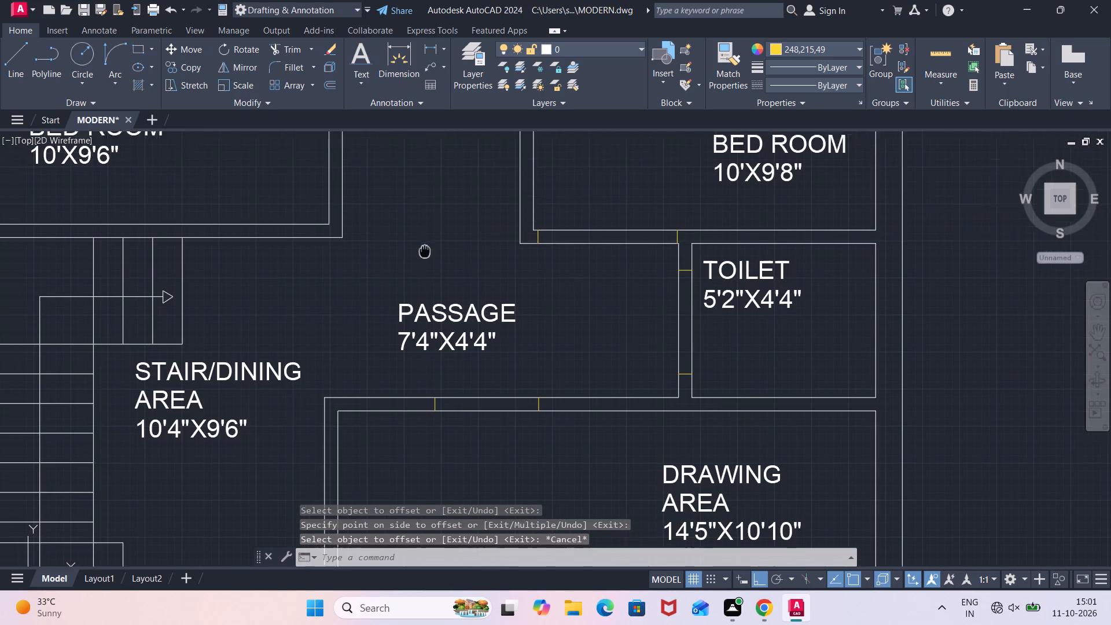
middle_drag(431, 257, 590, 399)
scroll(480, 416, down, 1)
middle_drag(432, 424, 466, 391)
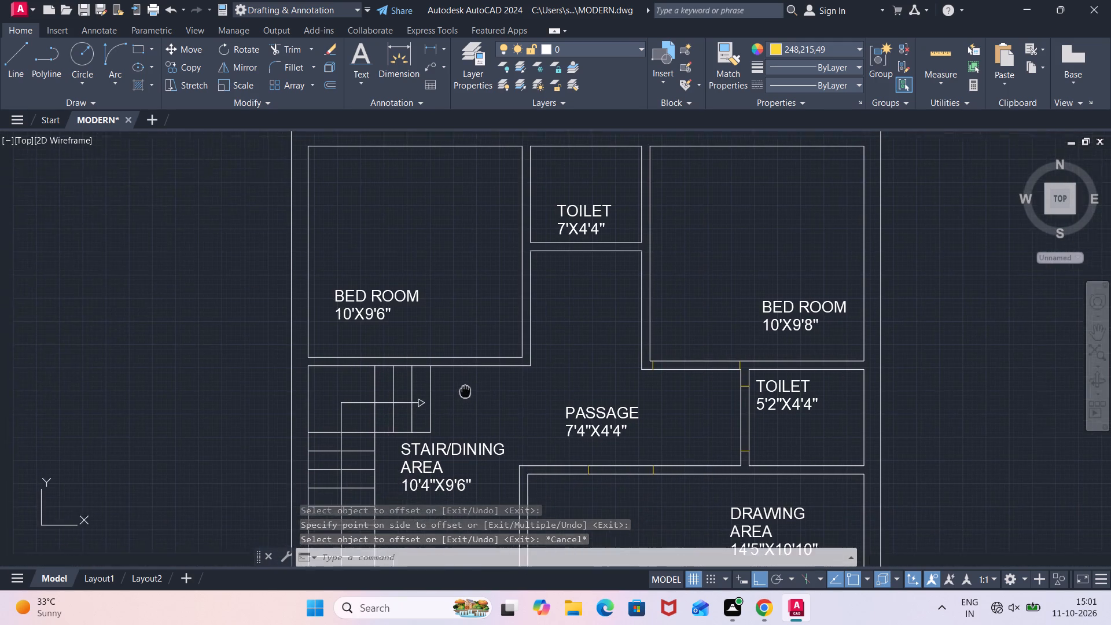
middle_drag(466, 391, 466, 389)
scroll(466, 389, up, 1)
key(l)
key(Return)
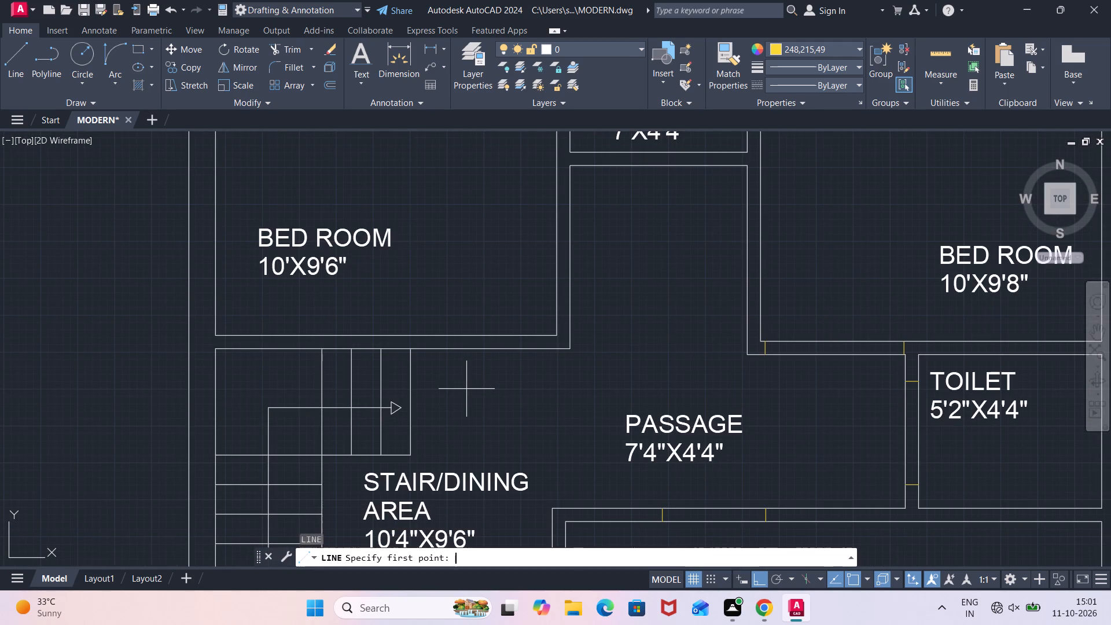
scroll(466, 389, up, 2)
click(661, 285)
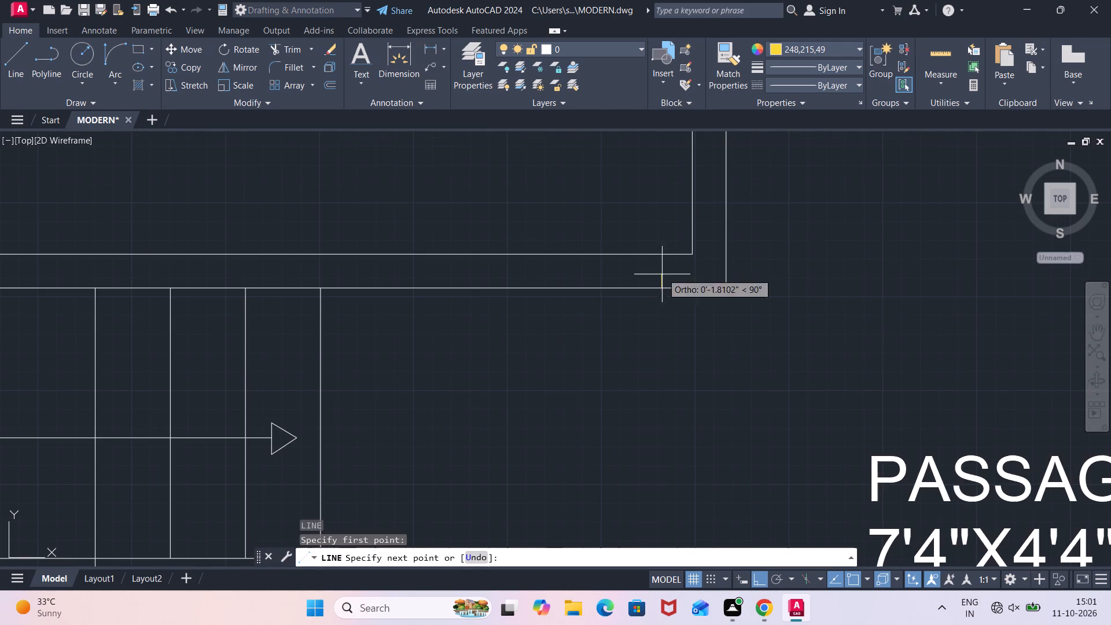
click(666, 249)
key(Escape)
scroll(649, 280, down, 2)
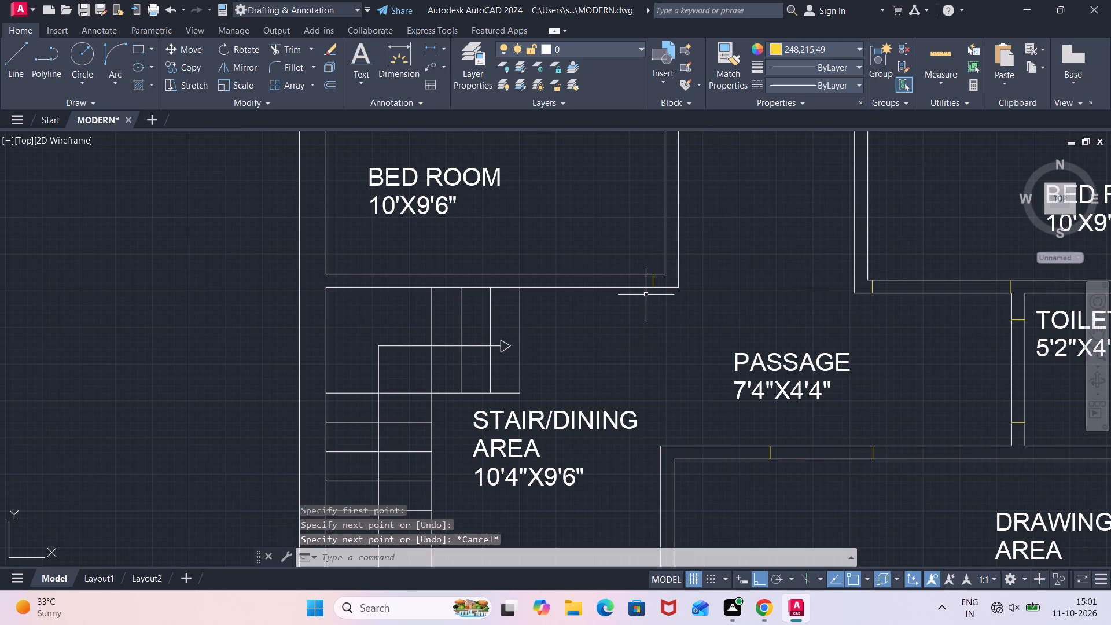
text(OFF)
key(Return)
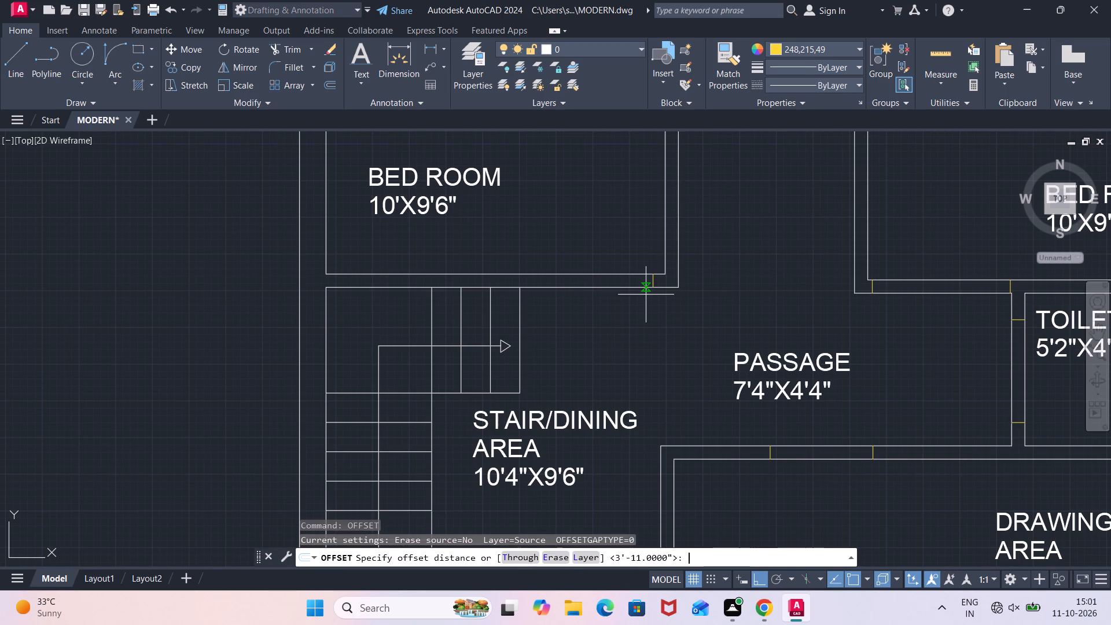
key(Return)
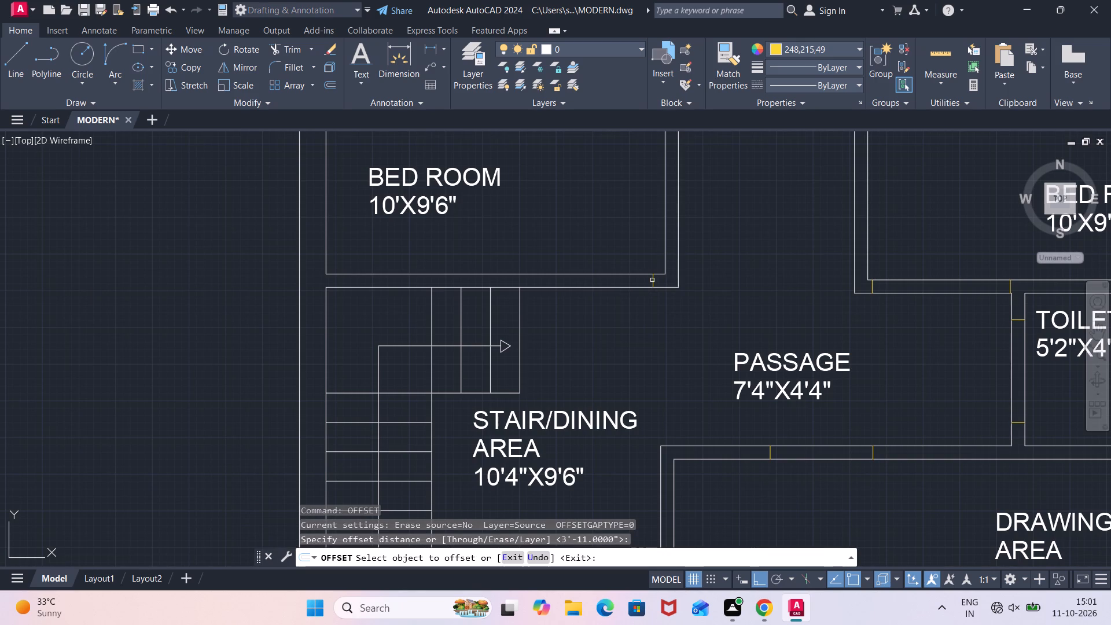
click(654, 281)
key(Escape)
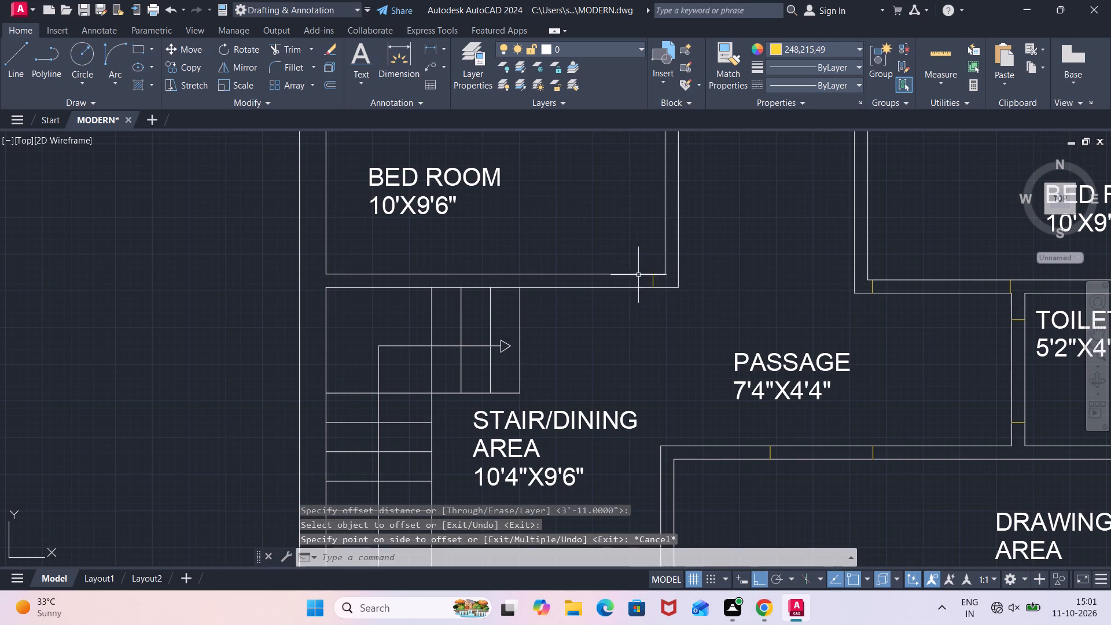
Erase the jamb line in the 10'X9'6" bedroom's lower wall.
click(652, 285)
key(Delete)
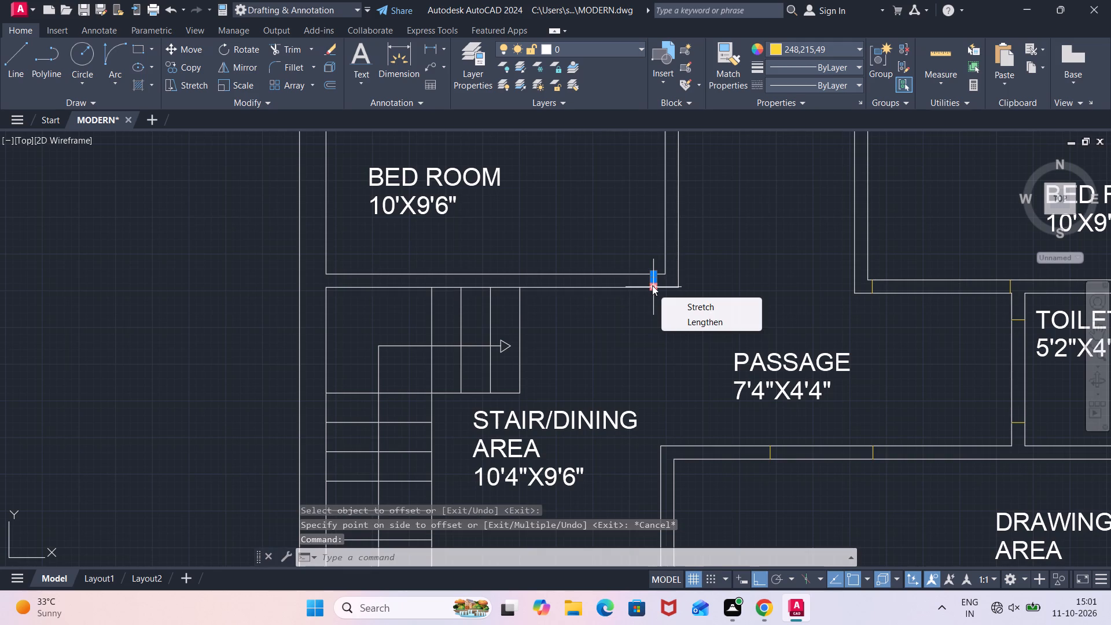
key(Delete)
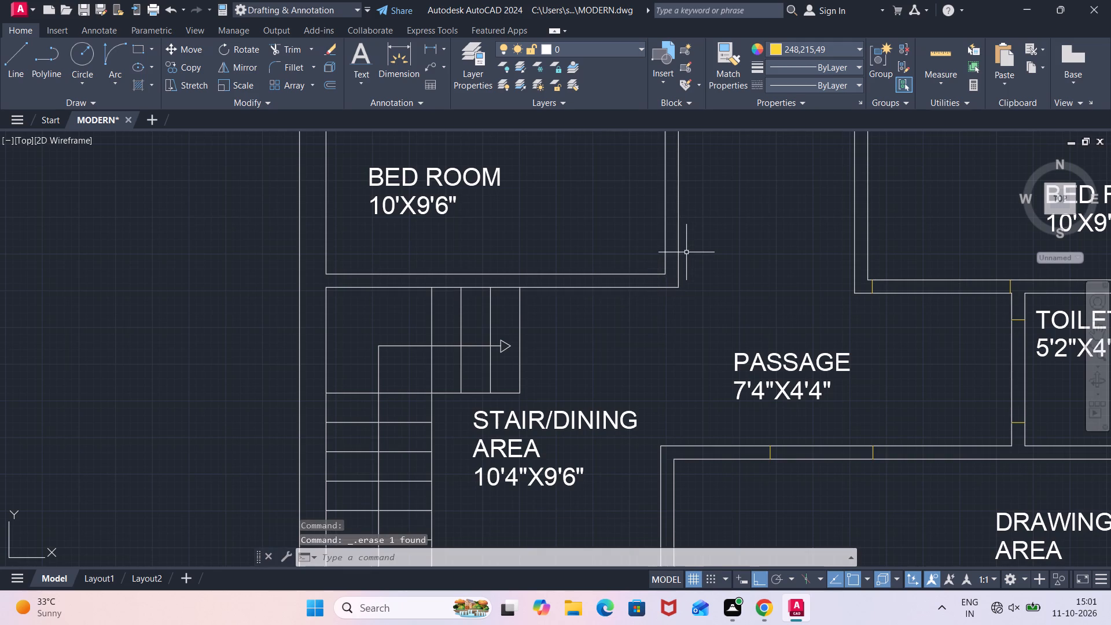
Draw a short vertical jamb line across the 10'X9'6" bedroom's lower wall, just left of its inner right corner.
key(l)
key(Return)
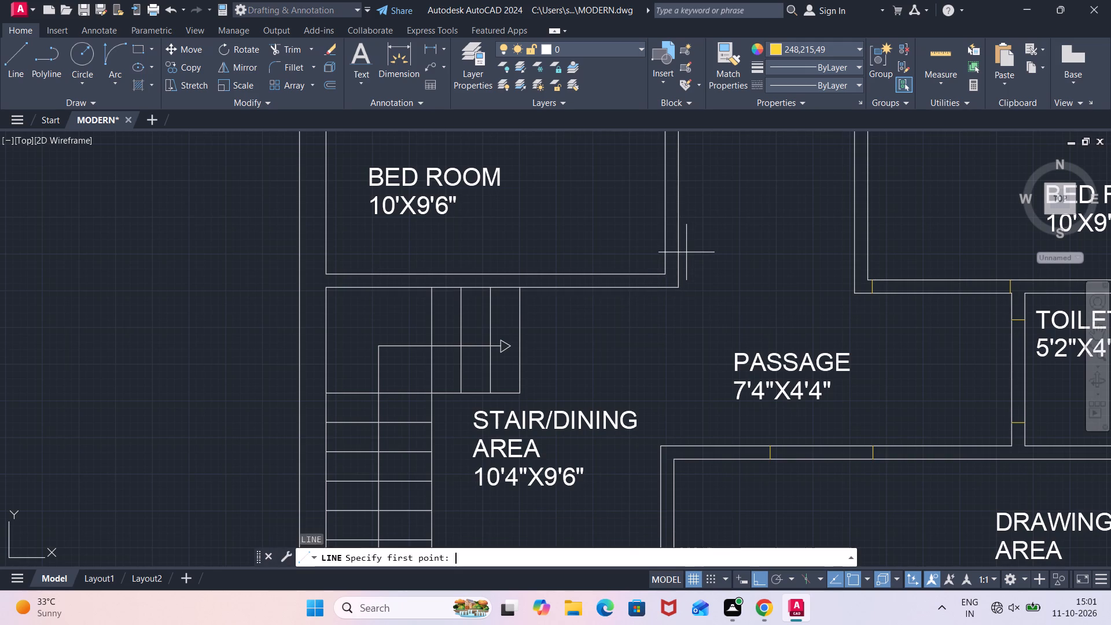
scroll(686, 252, up, 2)
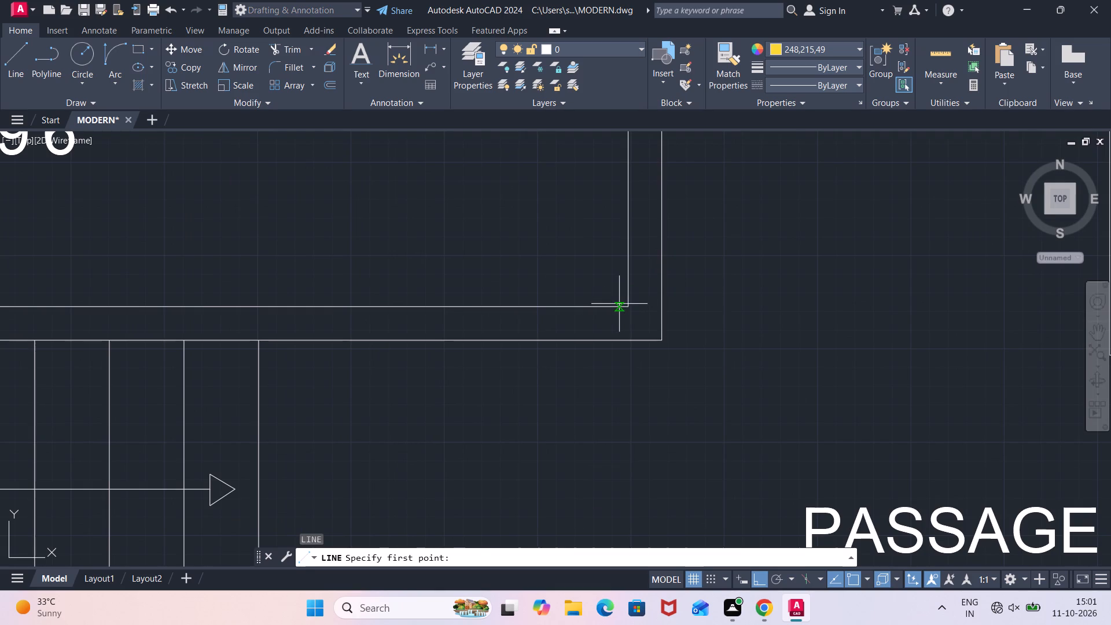
click(619, 304)
click(617, 339)
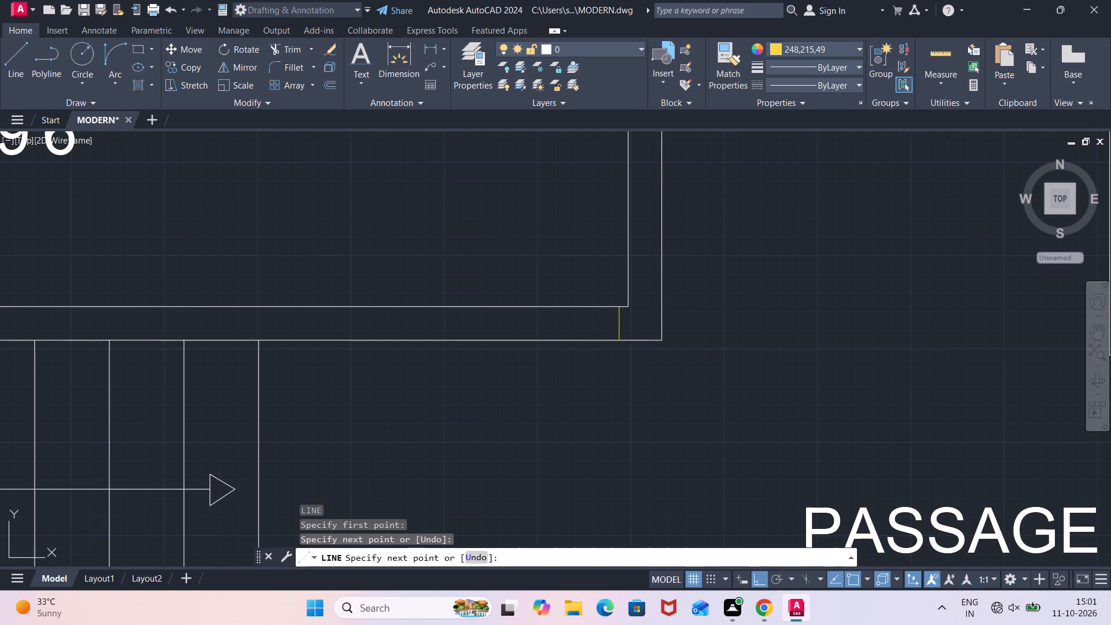
key(Escape)
Offset the 10'X9'6" bedroom wall's jamb line 3'11" to the left to mark the door opening's other side.
text(OFF)
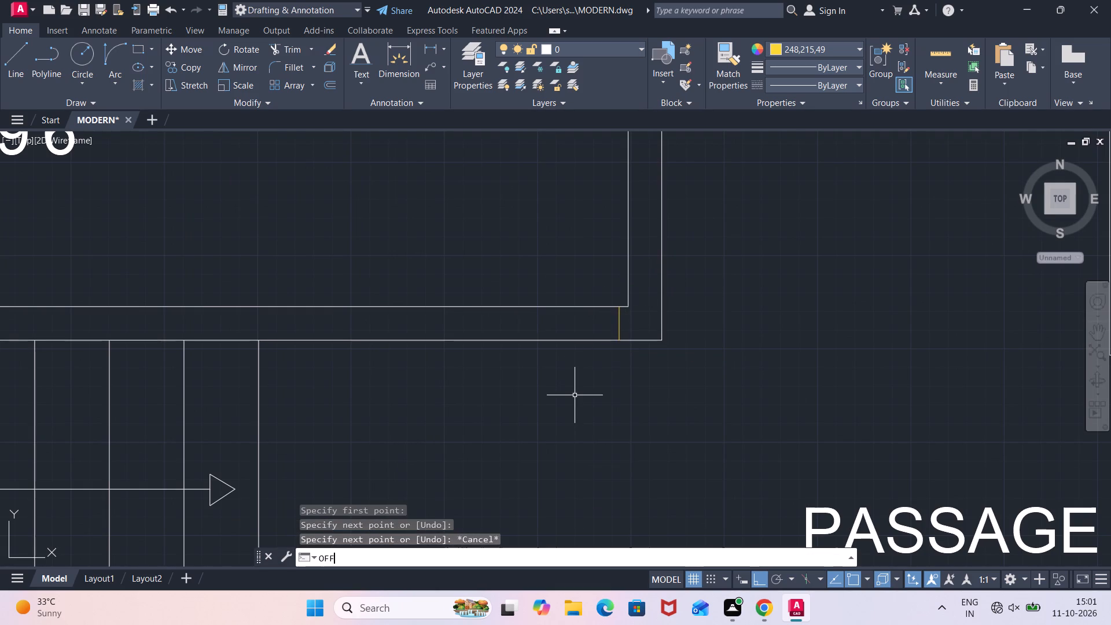
key(Return)
key(Return)
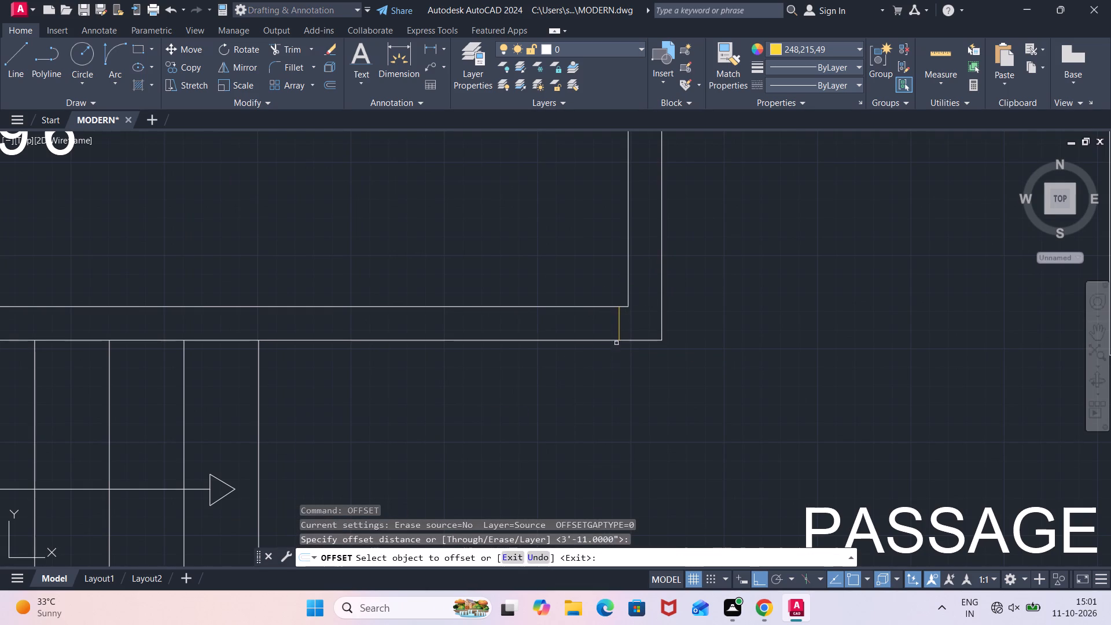
click(621, 327)
click(591, 330)
scroll(571, 386, down, 3)
middle_drag(643, 321, 593, 401)
key(Escape)
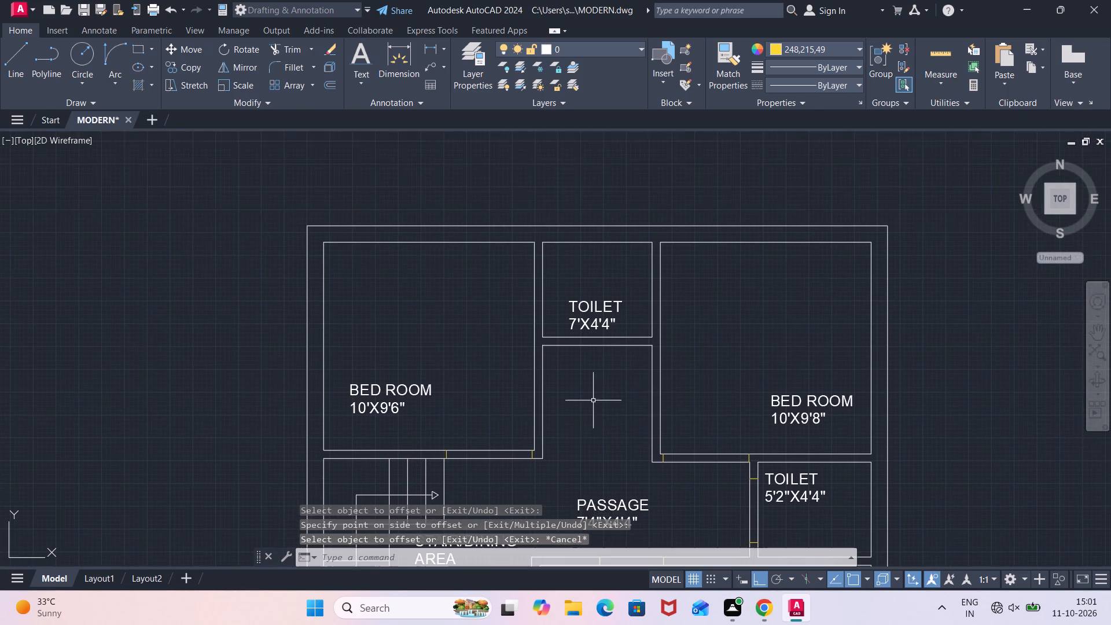
Draw a short vertical jamb line across the wall between the 7'X4'4" toilet and the passage, toward its left end.
scroll(593, 383, up, 2)
key(l)
key(Return)
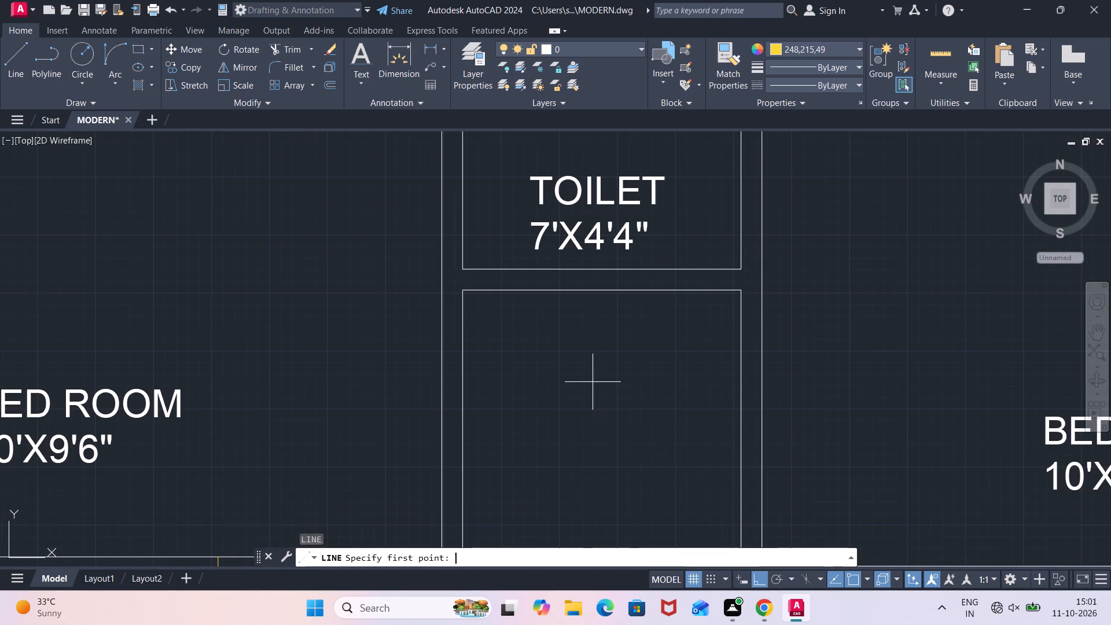
click(525, 268)
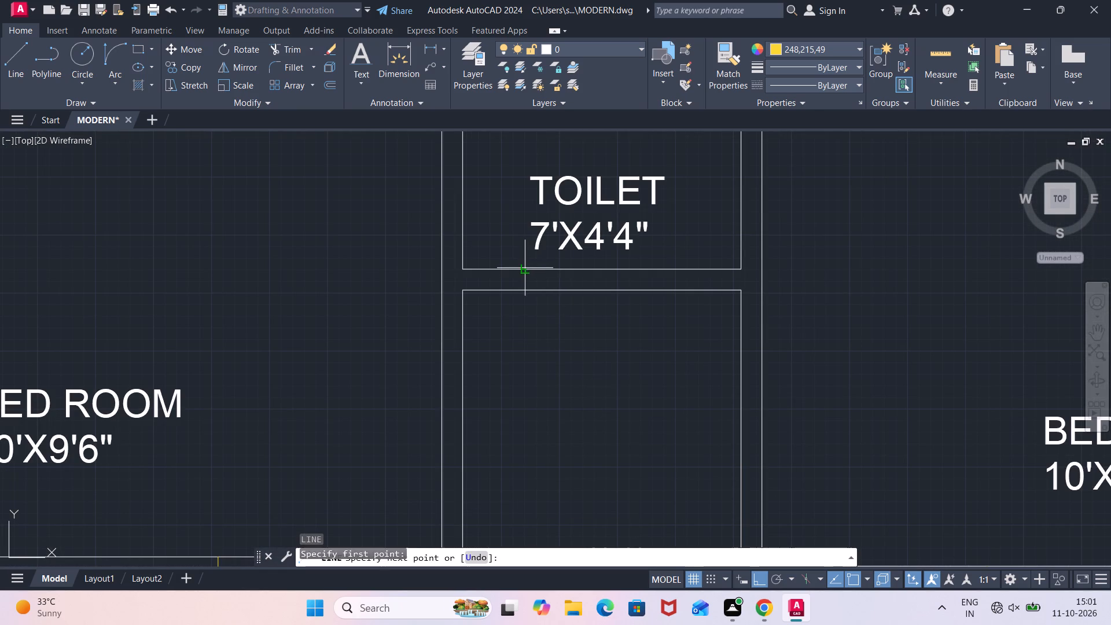
click(523, 286)
key(Escape)
Offset the jamb line below the 7'X4'4" toilet 2'11" to the right to mark the door opening's other side.
text(OFF)
key(Return)
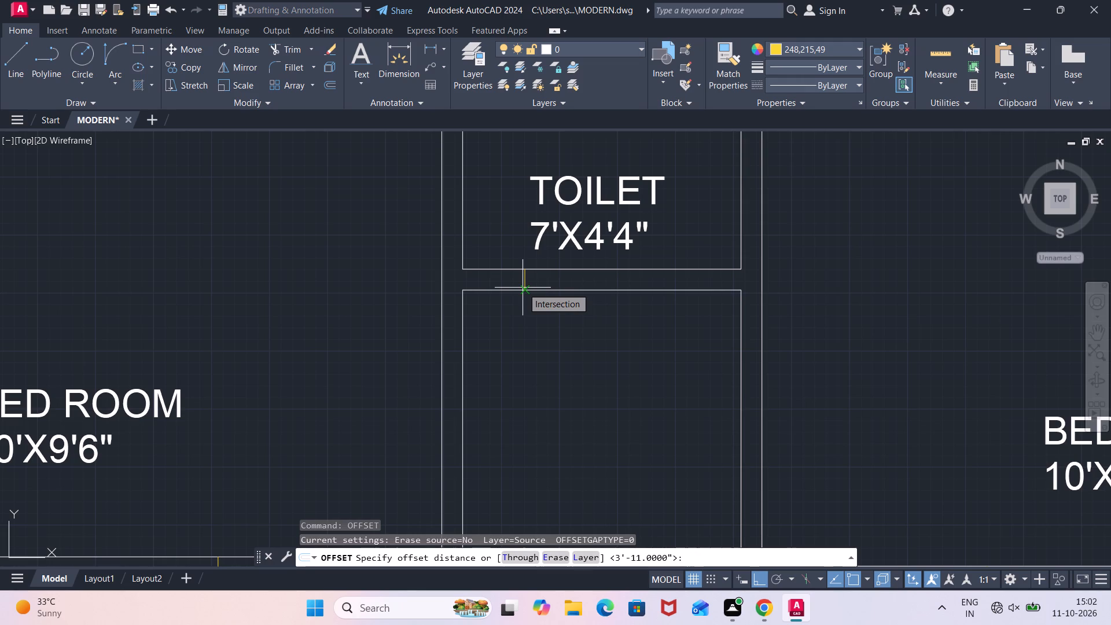
text(2'11")
key(Return)
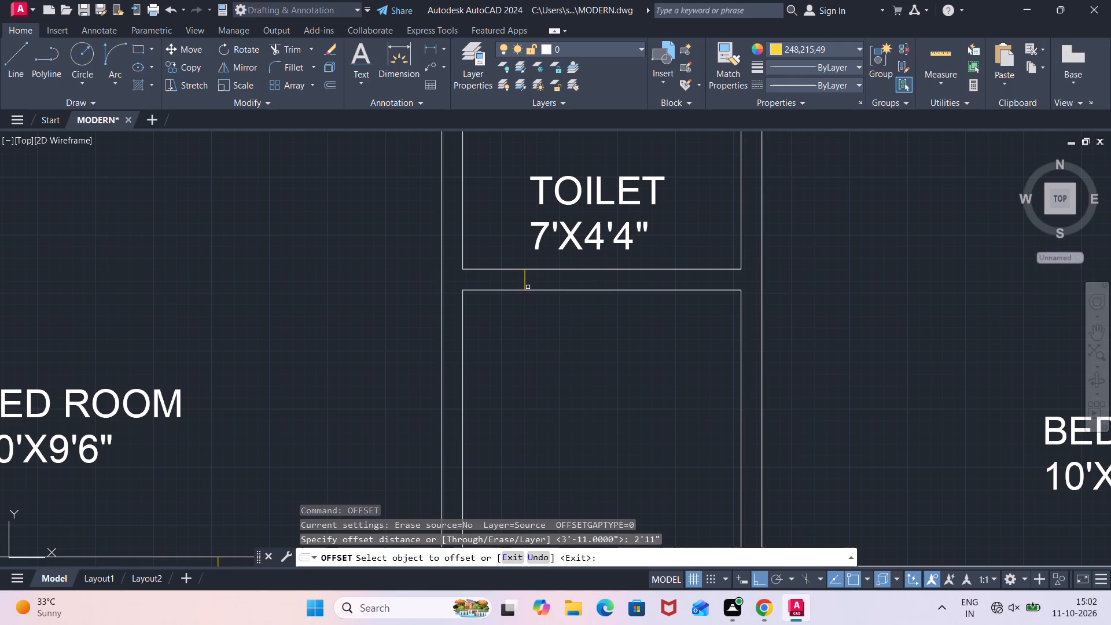
click(527, 281)
click(616, 281)
key(Escape)
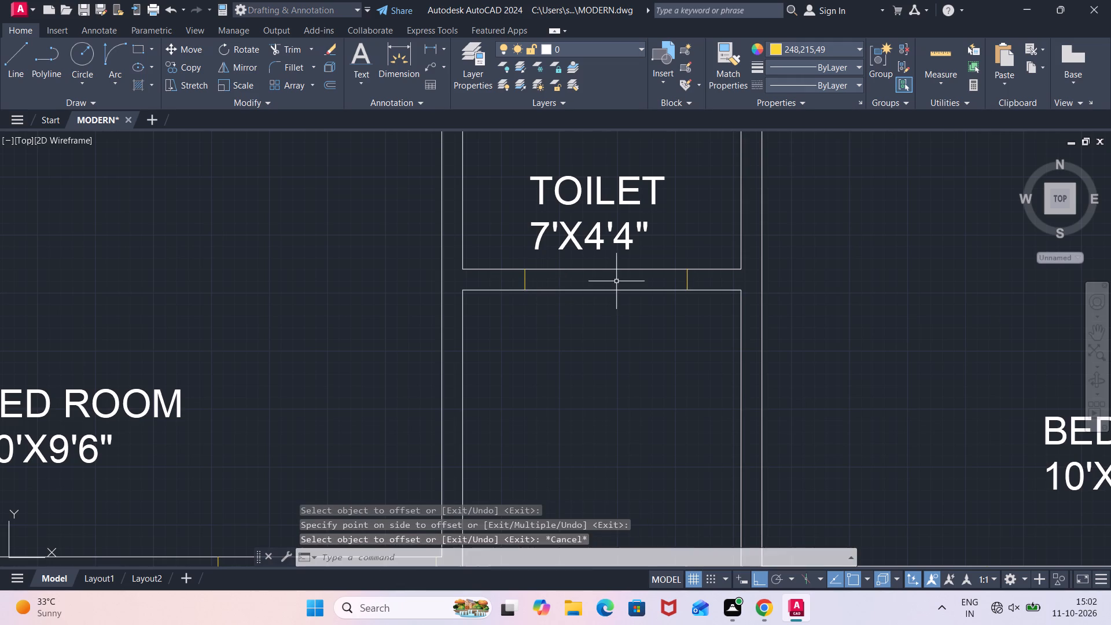
Trim the wall lines between the jamb lines at the 7'X4'4" toilet and the 10'X9'6" and 10'X9'8" bedrooms to open their doorways.
scroll(623, 292, down, 3)
middle_drag(634, 350, 628, 327)
scroll(626, 352, up, 2)
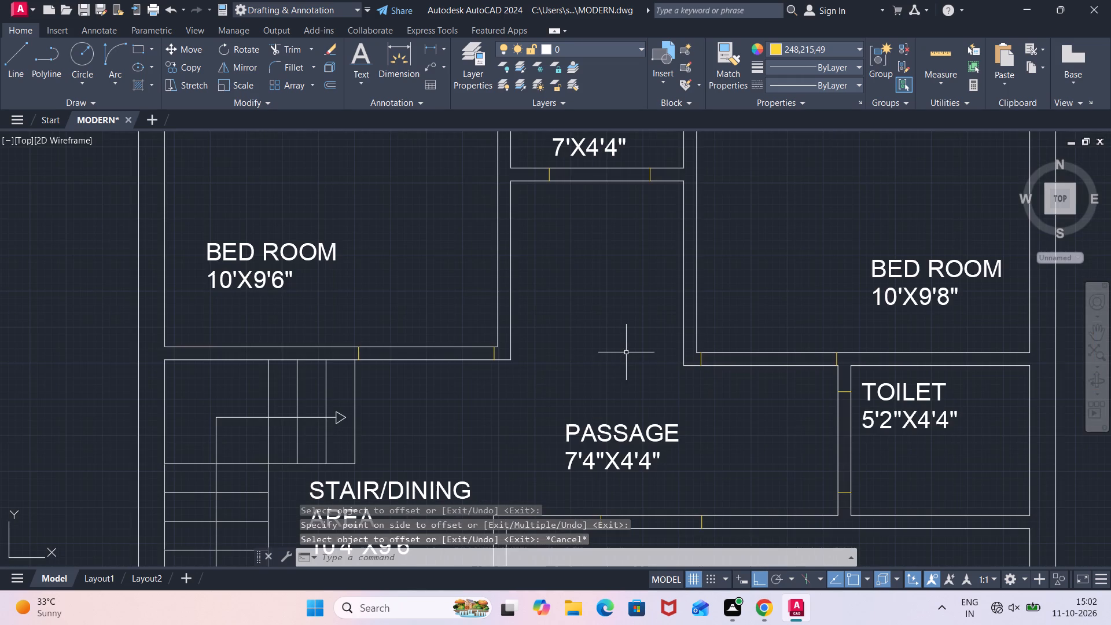
text(TR)
key(Return)
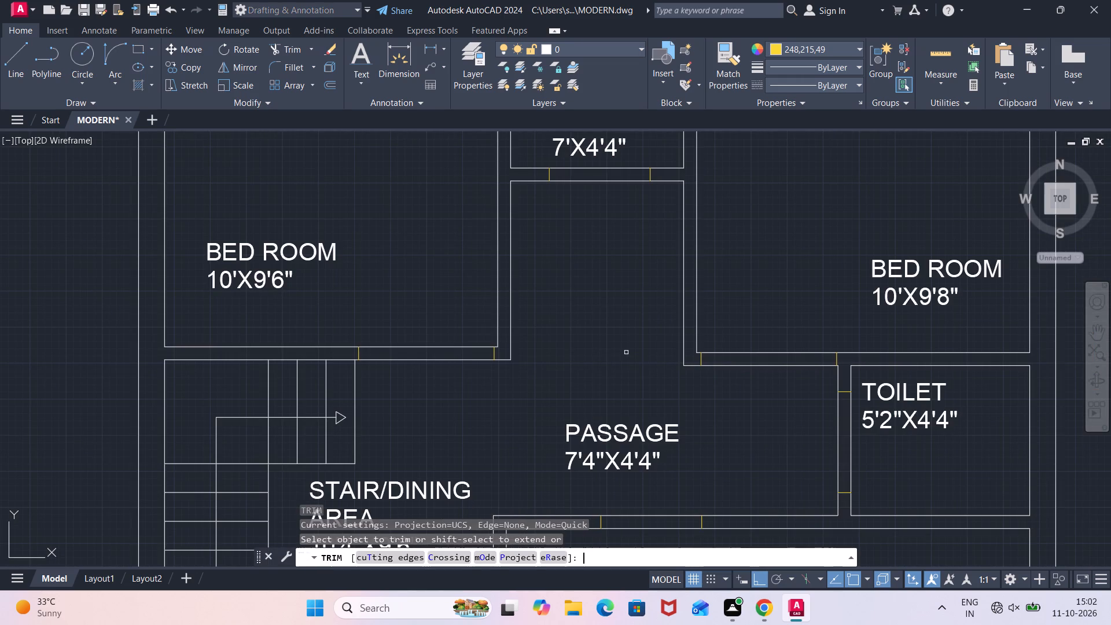
click(606, 194)
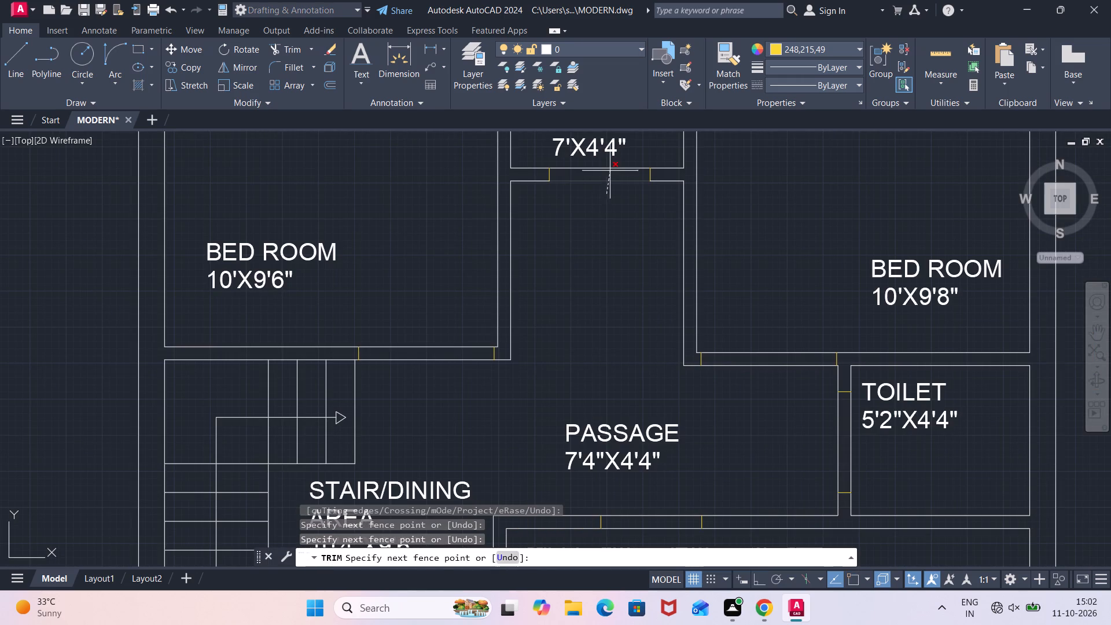
click(610, 161)
click(451, 388)
click(444, 302)
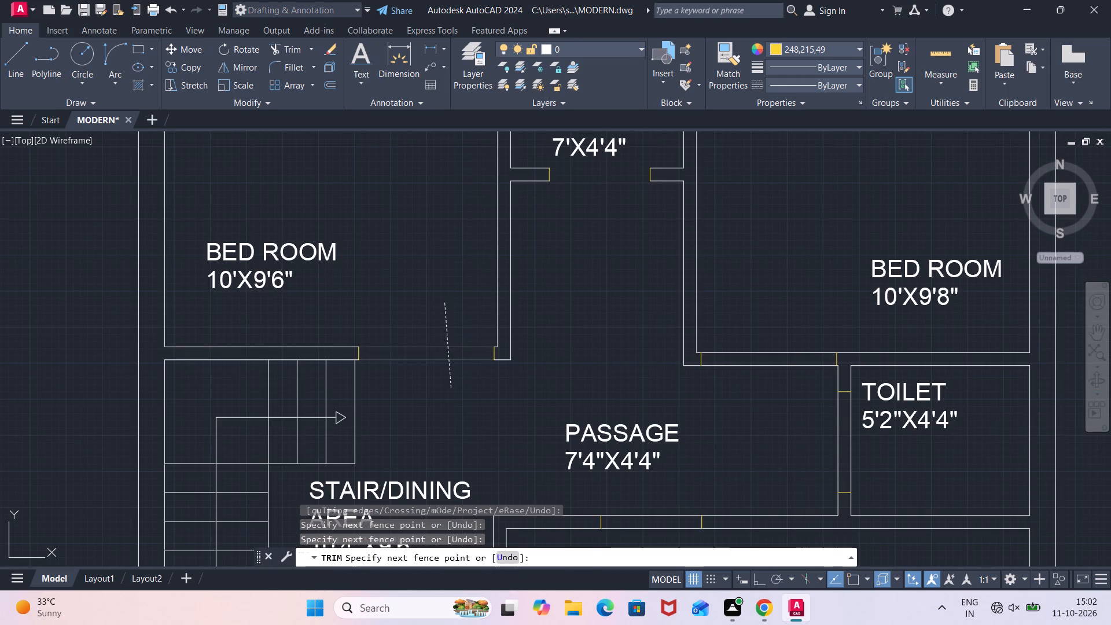
click(740, 403)
click(745, 274)
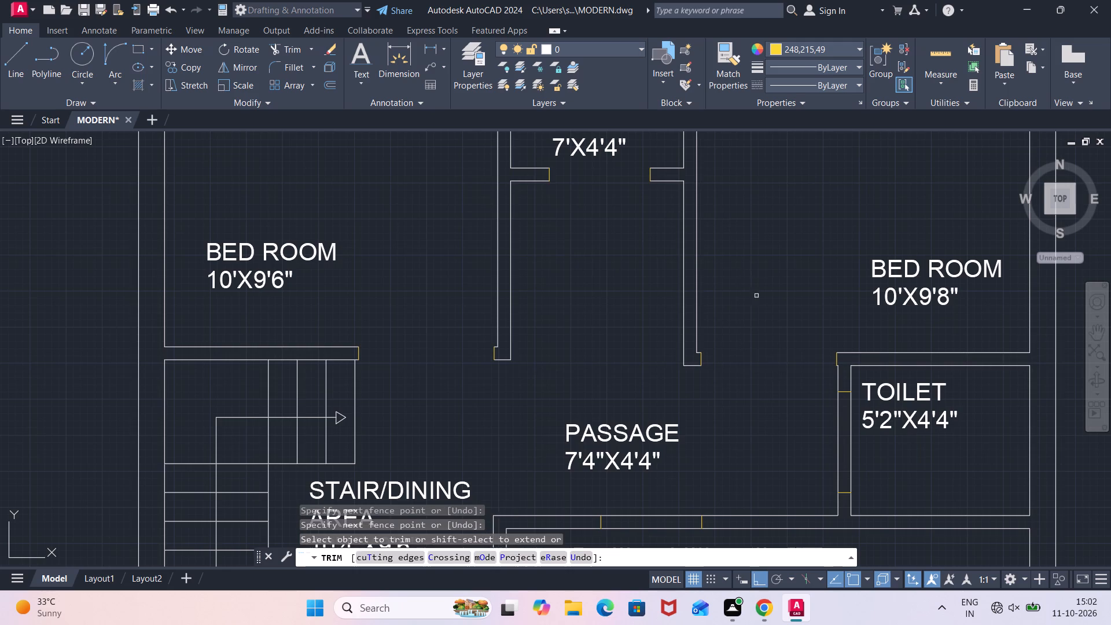
Trim the wall lines between the jamb lines at the 5'2"X4'4" toilet and between the passage and drawing area.
drag(816, 451, 822, 454)
click(871, 469)
middle_drag(791, 489, 740, 285)
drag(631, 347, 627, 341)
click(621, 275)
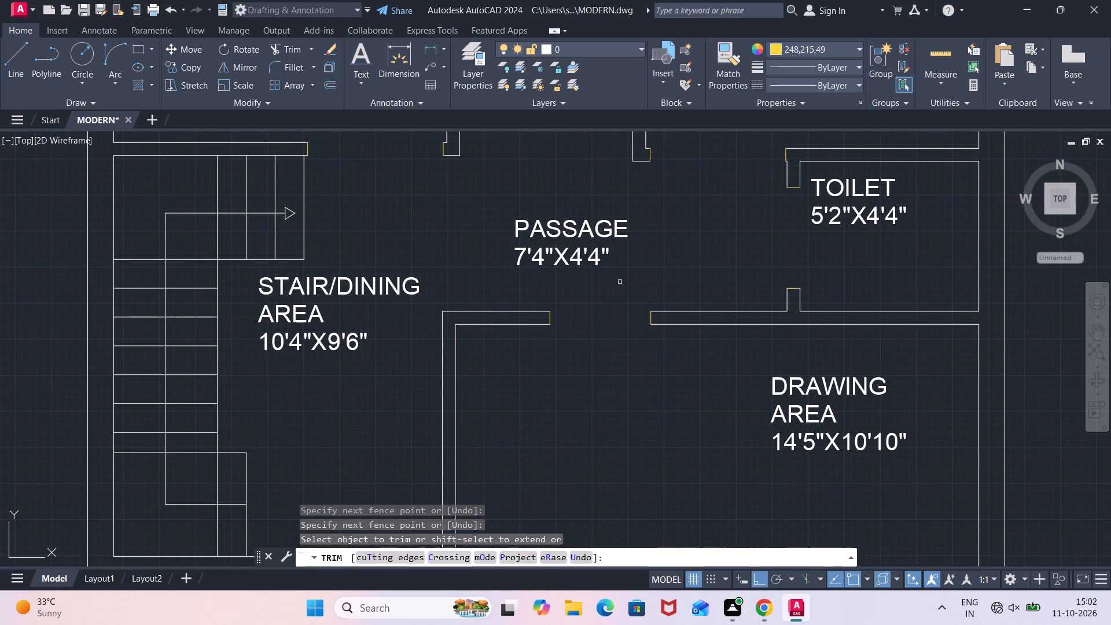
scroll(606, 395, down, 2)
middle_drag(585, 432, 665, 323)
scroll(696, 398, up, 1)
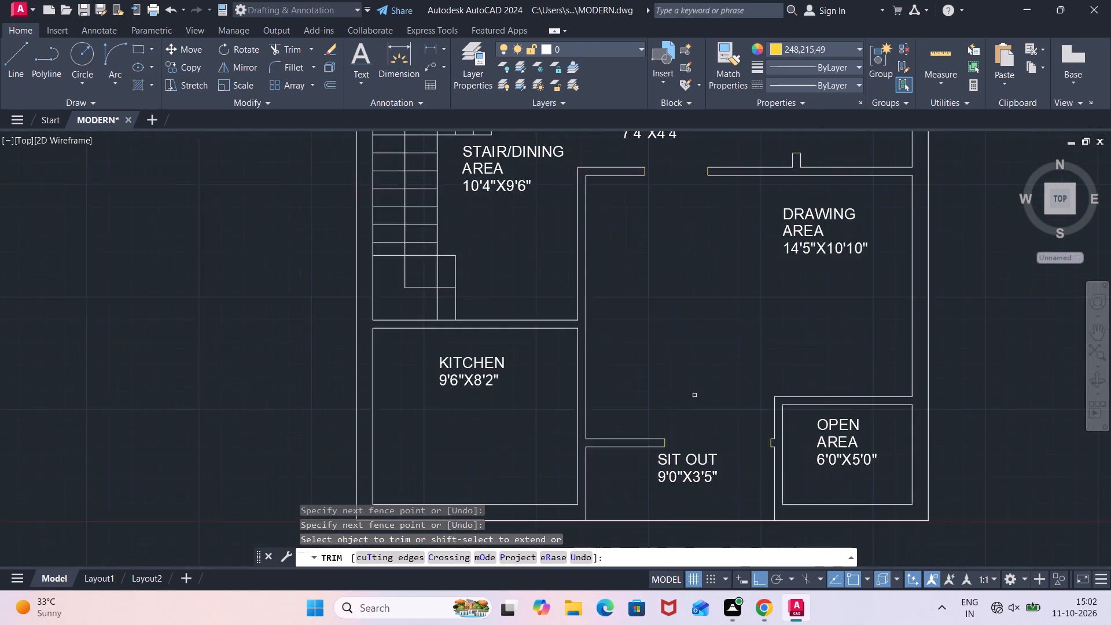
scroll(690, 384, up, 1)
key(Escape)
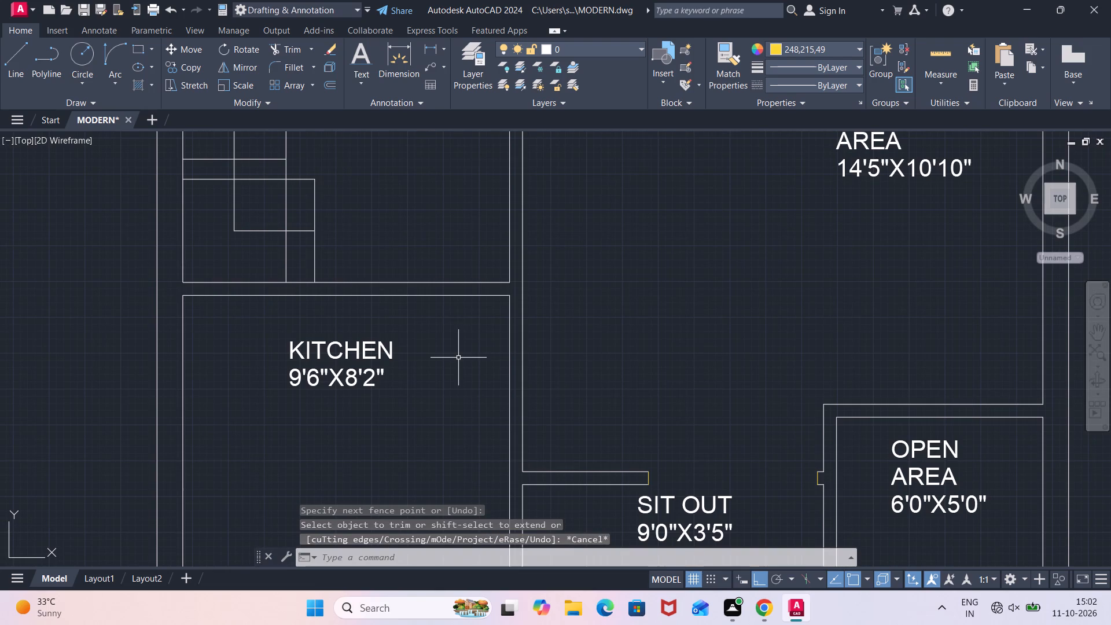
Draw a short vertical jamb line across the wall between the stair/dining area and kitchen, near its middle, just right of the stair.
key(o)
key(Escape)
key(l)
key(Return)
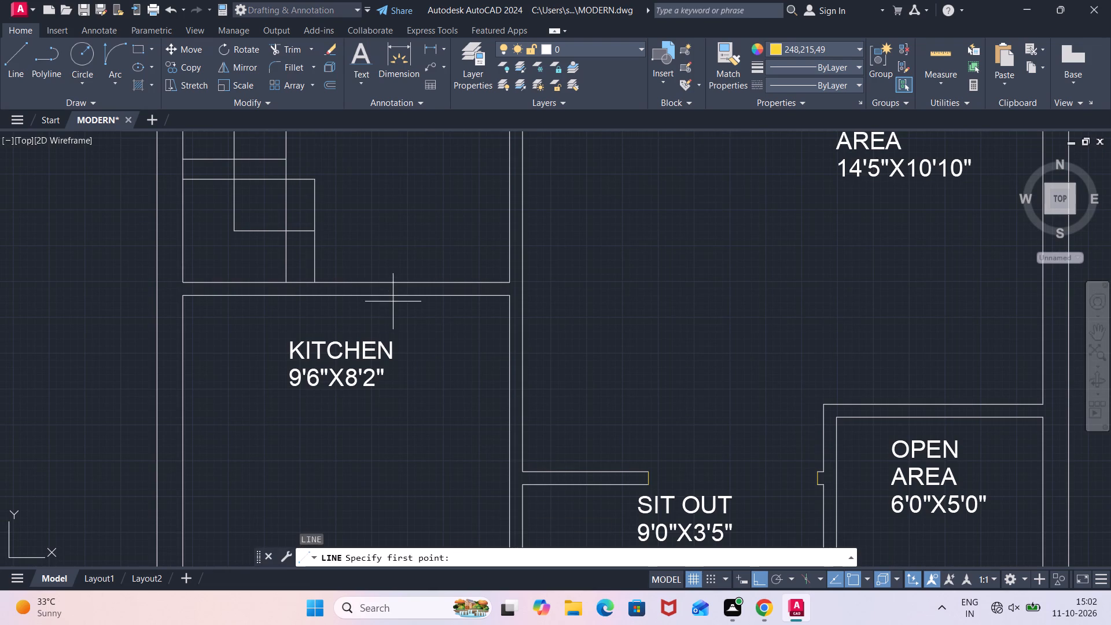
click(349, 281)
click(348, 290)
click(346, 301)
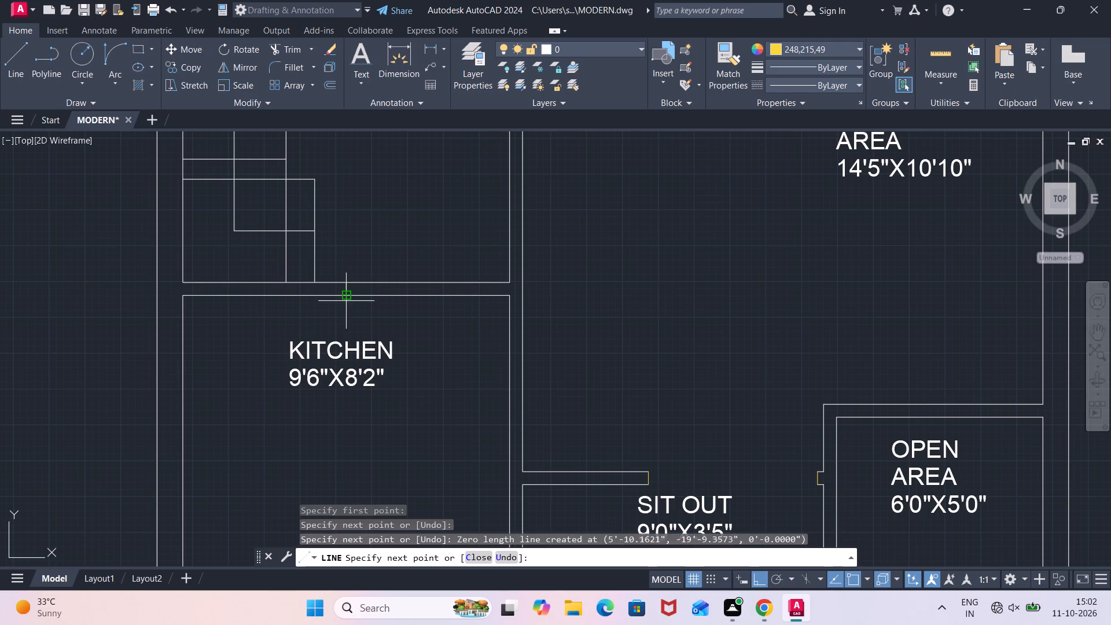
key(Escape)
scroll(346, 298, up, 3)
click(363, 271)
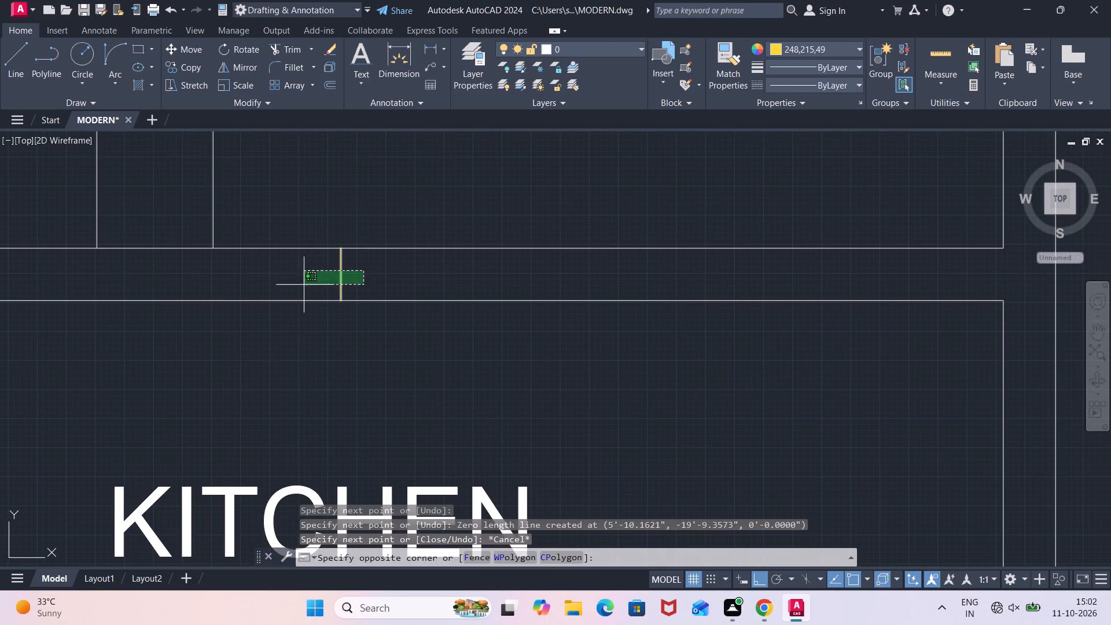
click(303, 285)
key(Escape)
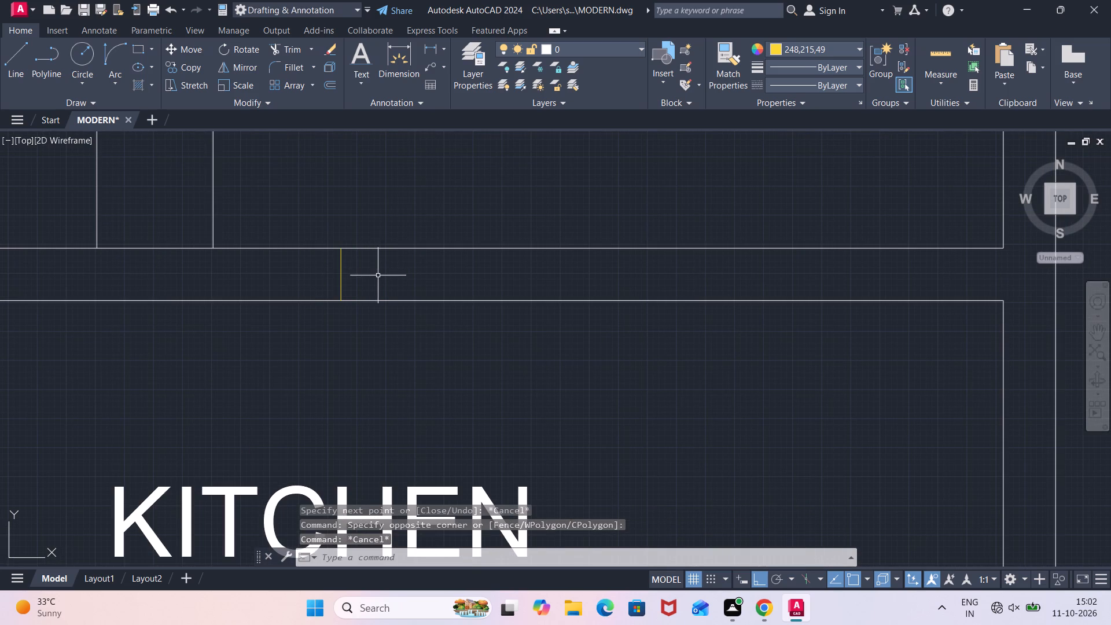
Offset the kitchen wall's jamb line 3'11" to the right to mark the door opening's other side.
text(OFF)
key(Return)
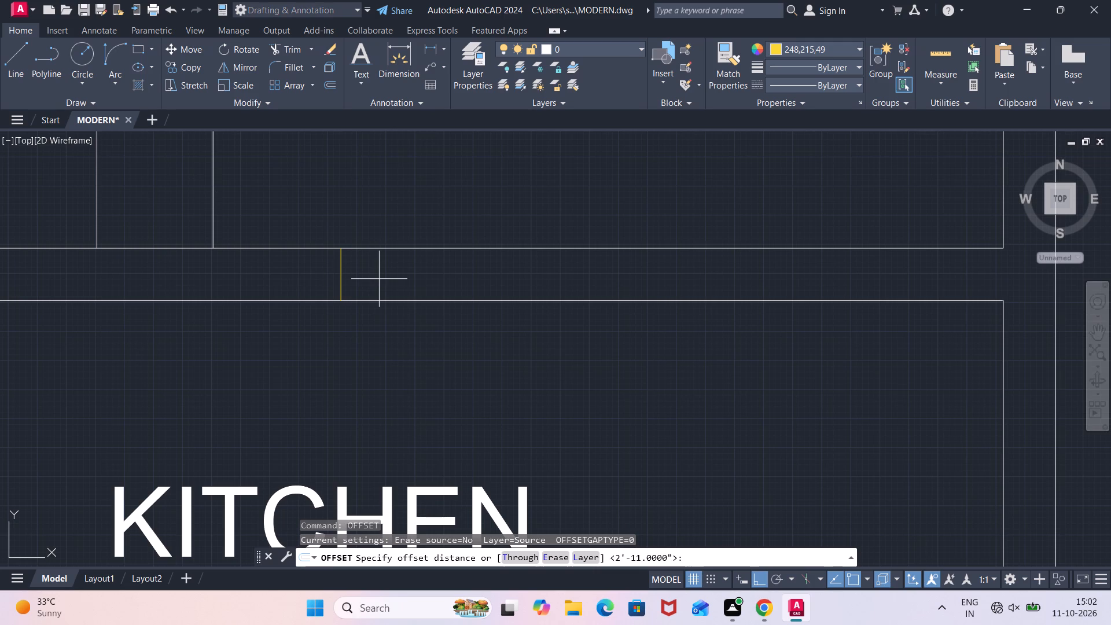
text(3'11")
key(Return)
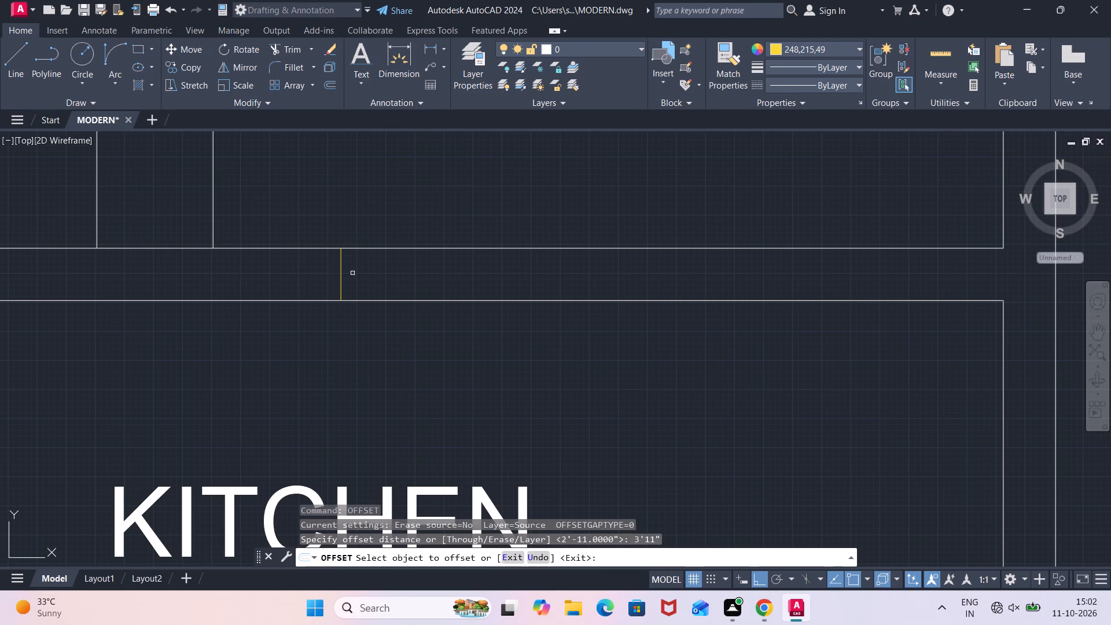
click(337, 277)
click(341, 275)
click(439, 282)
scroll(564, 333, down, 3)
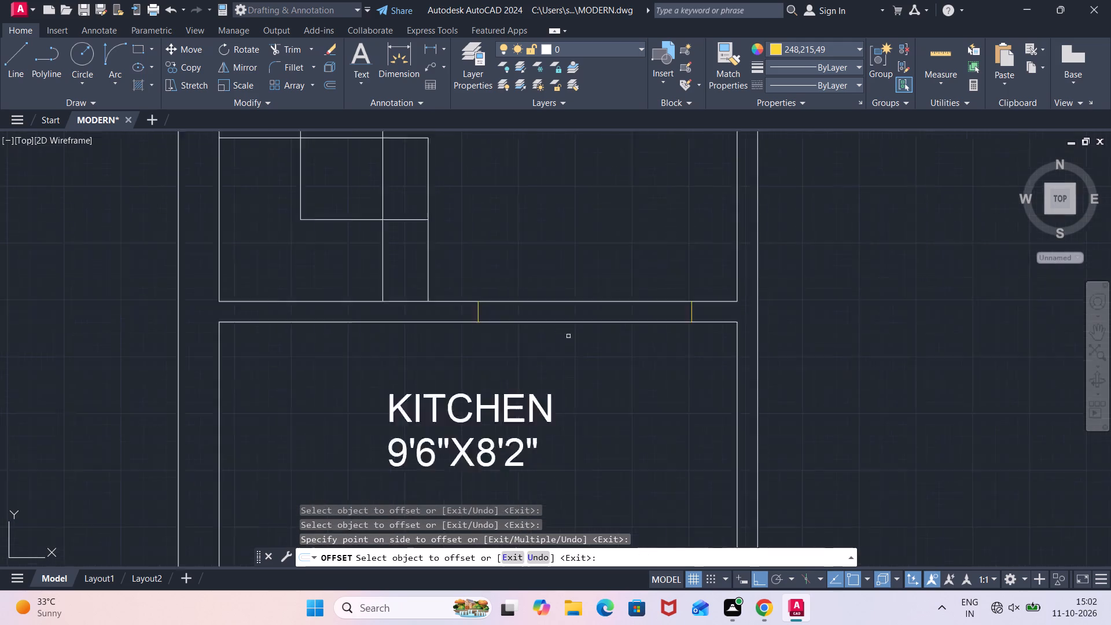
scroll(570, 339, down, 2)
key(Escape)
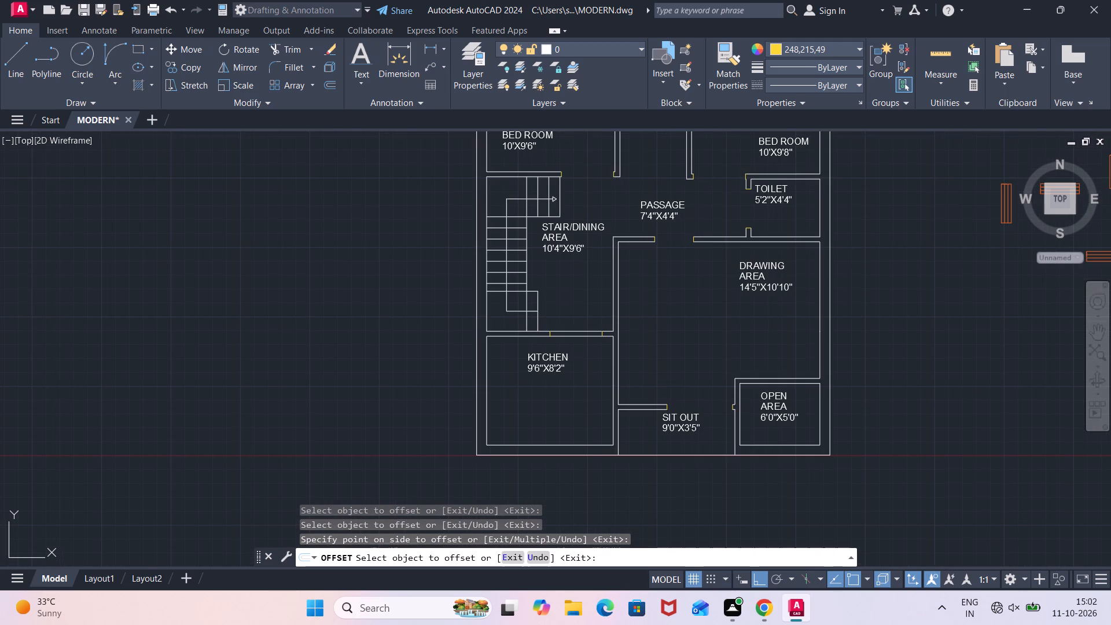
Trim both wall lines between the kitchen's jamb lines to open the doorway to the stair/dining area.
text(TR)
key(Return)
click(582, 343)
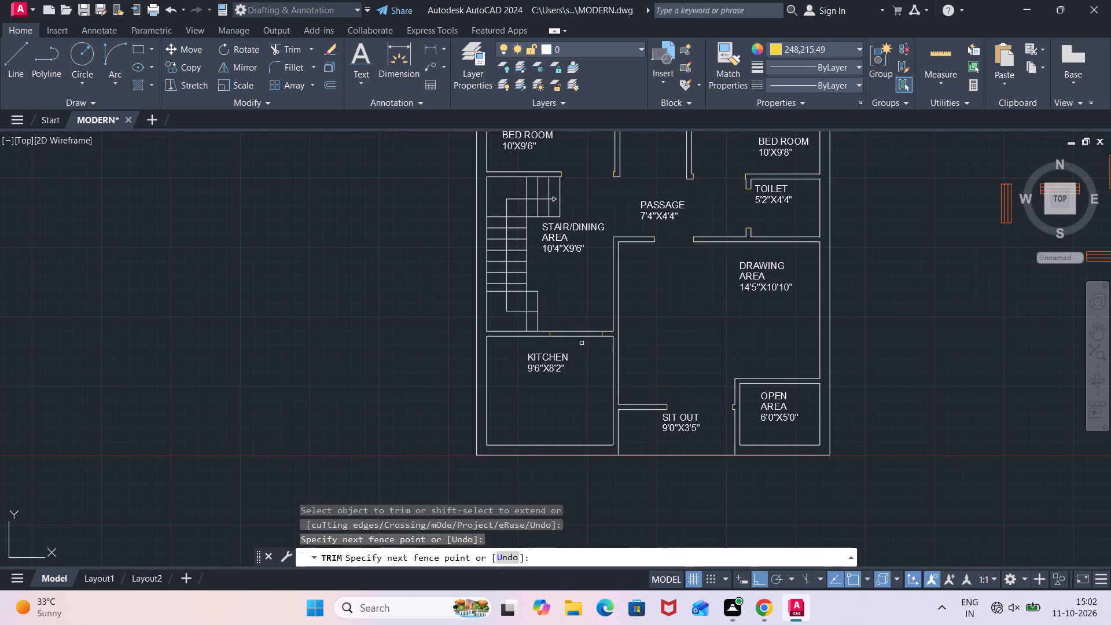
click(569, 293)
scroll(757, 330, down, 2)
middle_drag(744, 335, 742, 336)
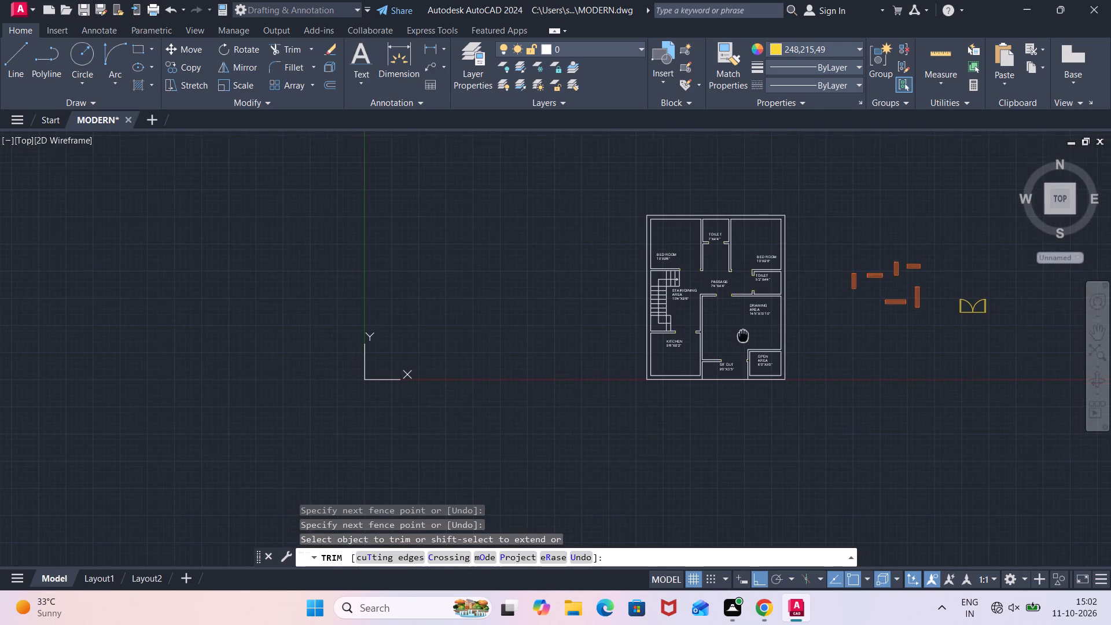
middle_drag(742, 336, 685, 361)
scroll(690, 359, up, 3)
middle_drag(704, 387, 616, 252)
key(Escape)
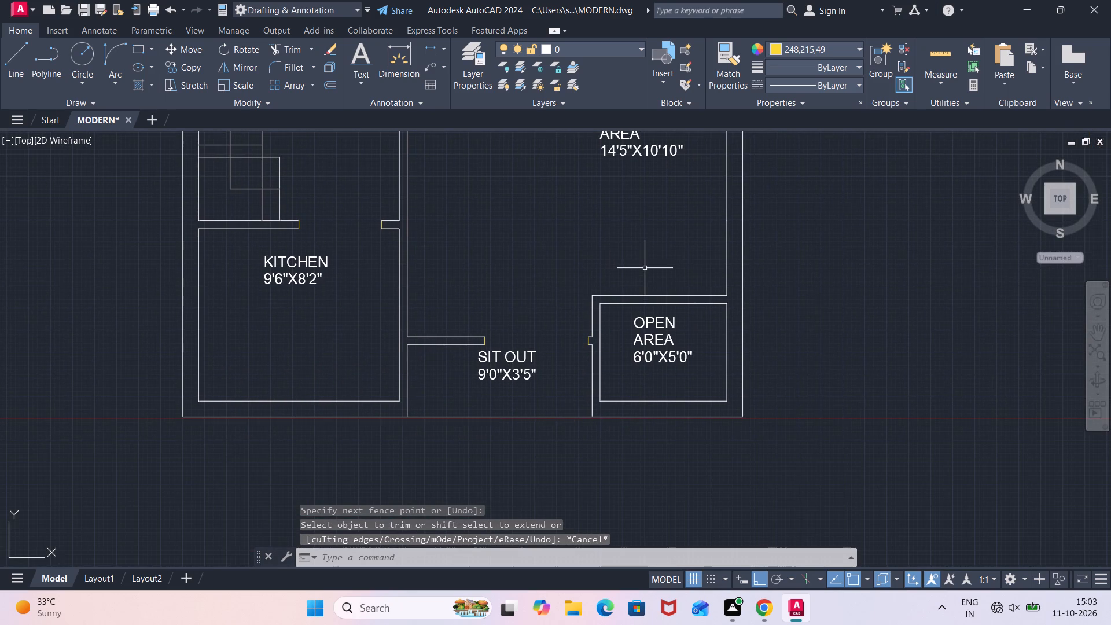
Draw a short vertical jamb line across the open area's upper wall, near its left end.
key(l)
key(Return)
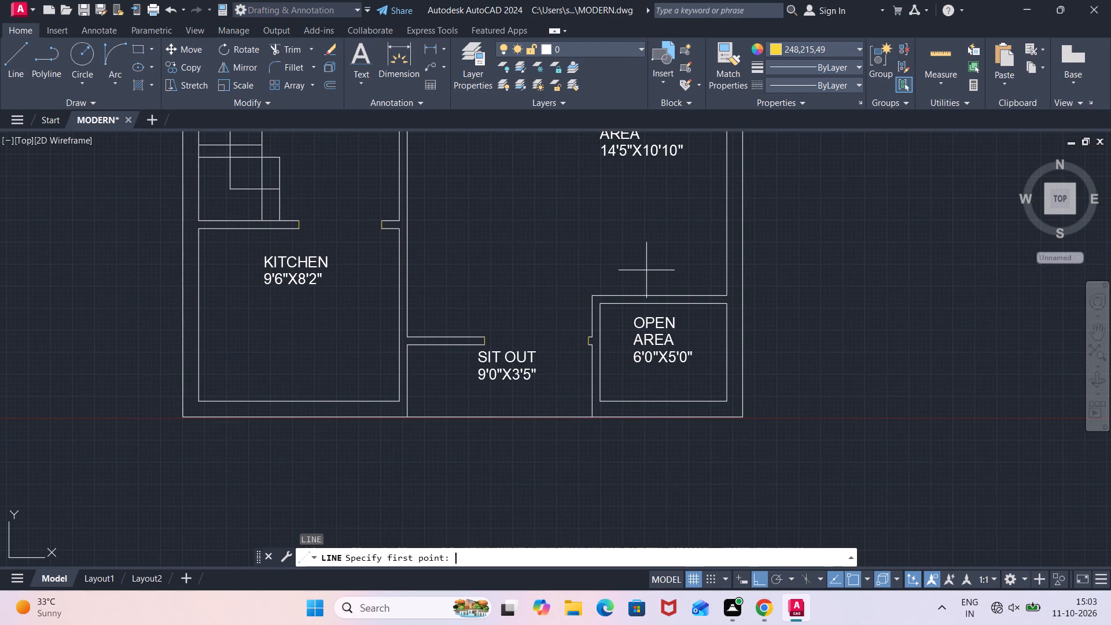
scroll(646, 270, up, 2)
click(575, 356)
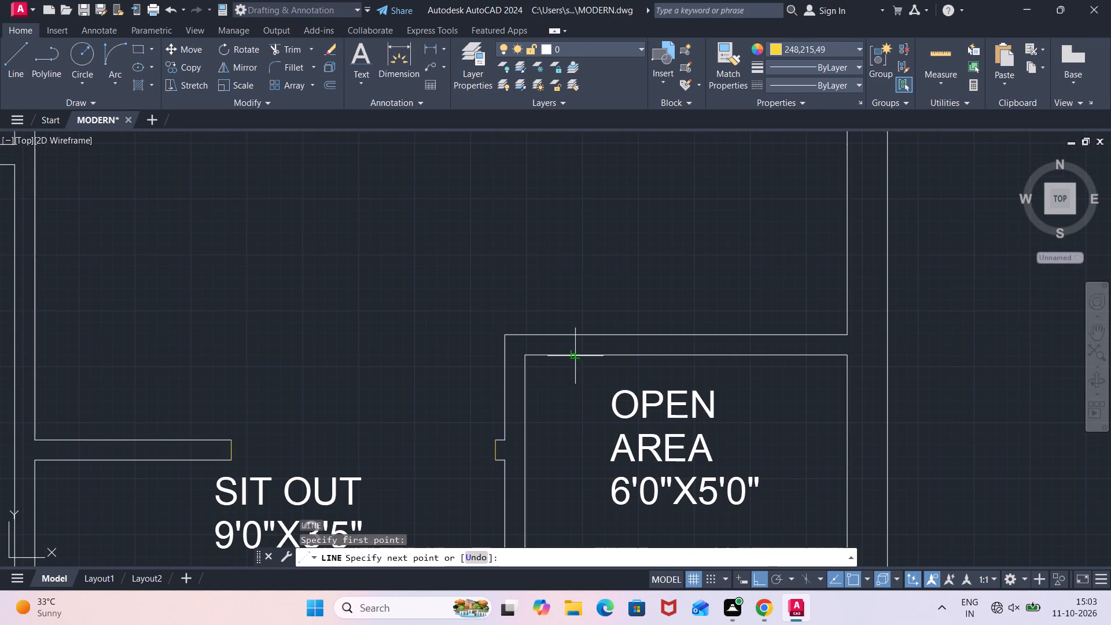
click(573, 339)
key(Escape)
Offset the open area wall's jamb line 2'11" to the right to mark the door opening's other side.
scroll(573, 339, down, 1)
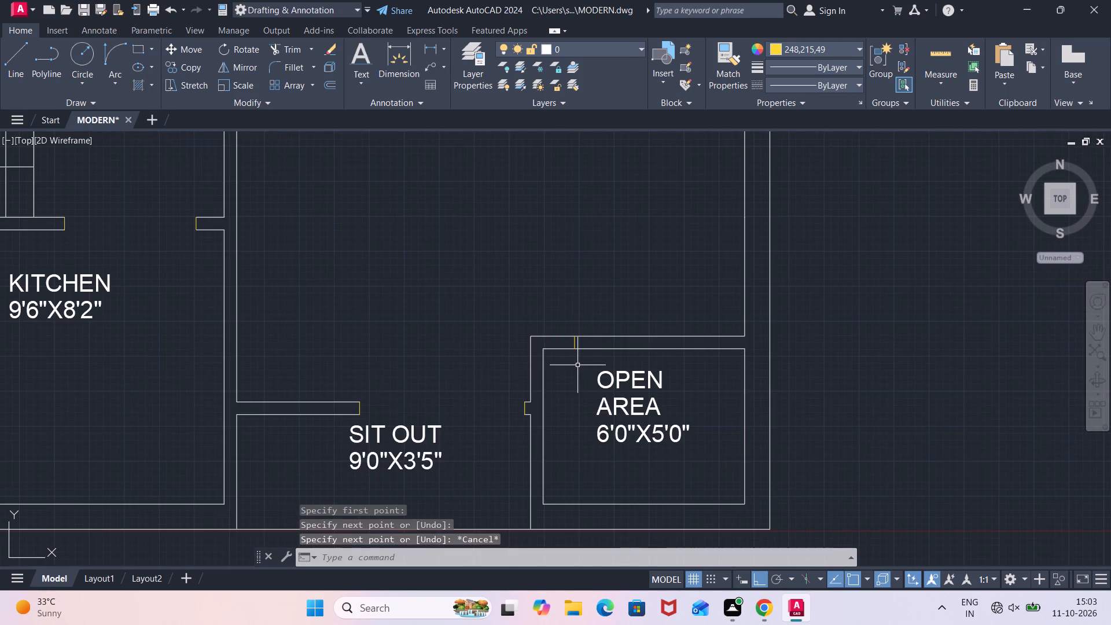
text(OFF)
key(Return)
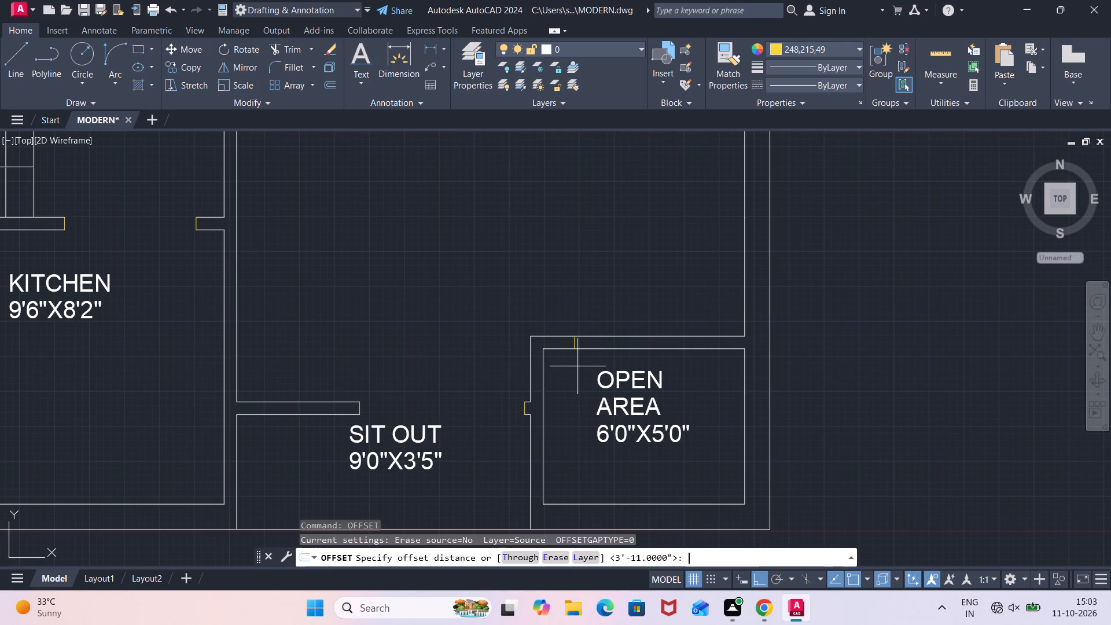
text(2'11")
key(Return)
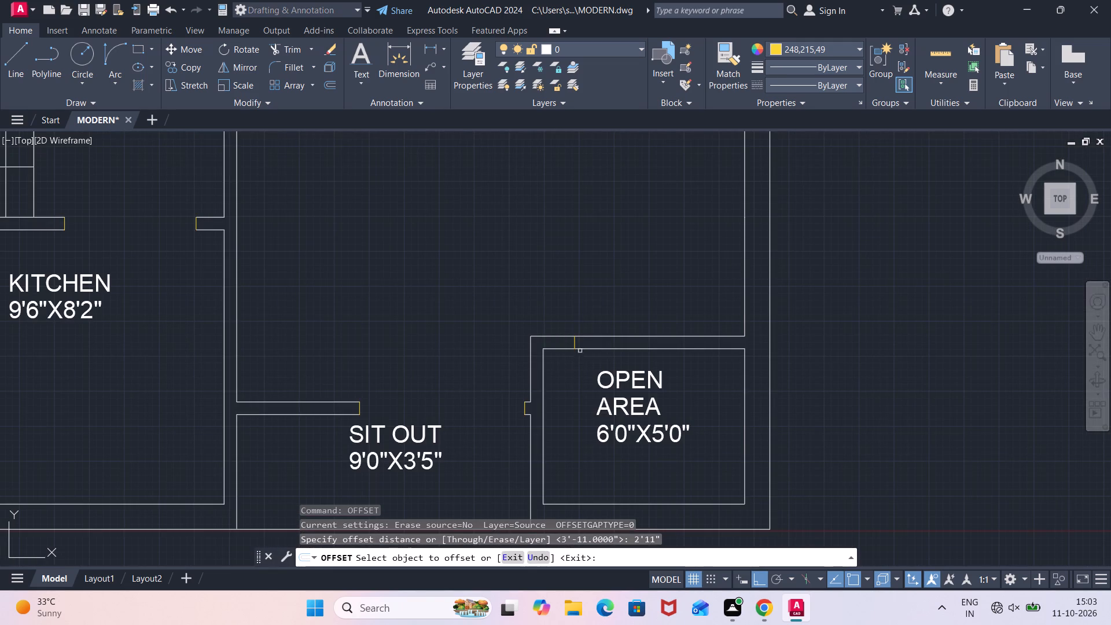
click(576, 343)
click(604, 343)
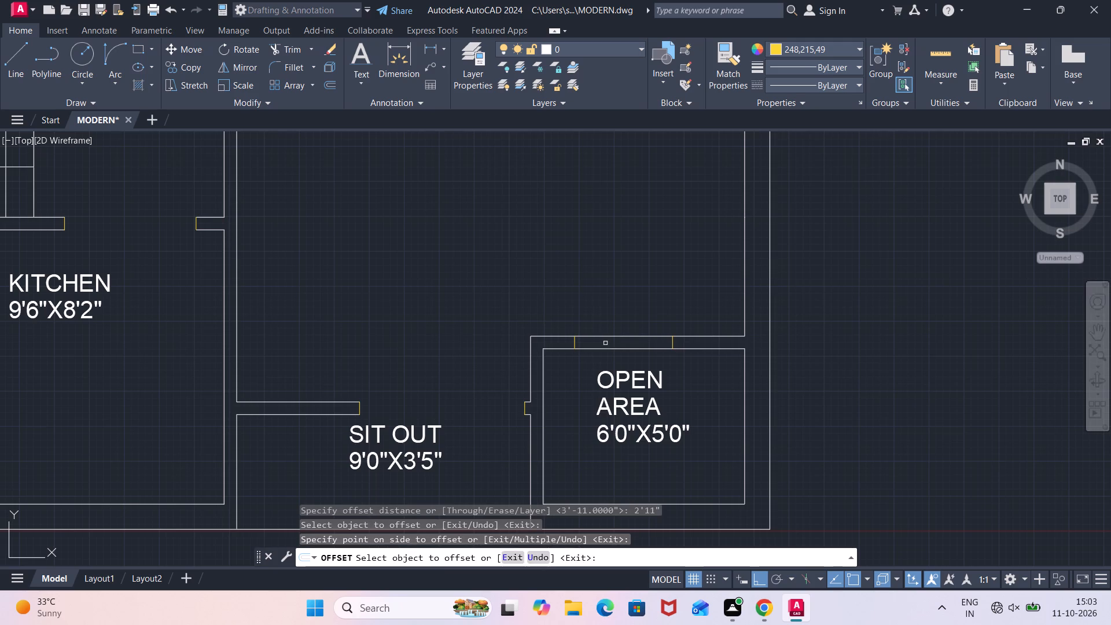
key(Escape)
Trim both wall lines between the jamb lines in the open area's upper wall to open the doorway.
text(TR)
key(Return)
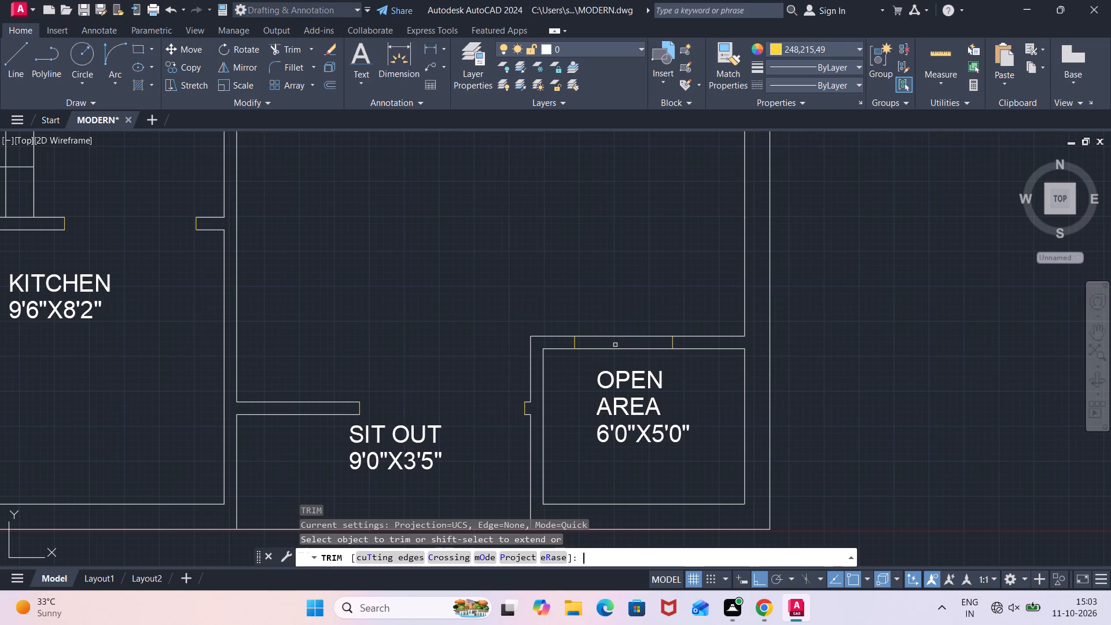
click(619, 354)
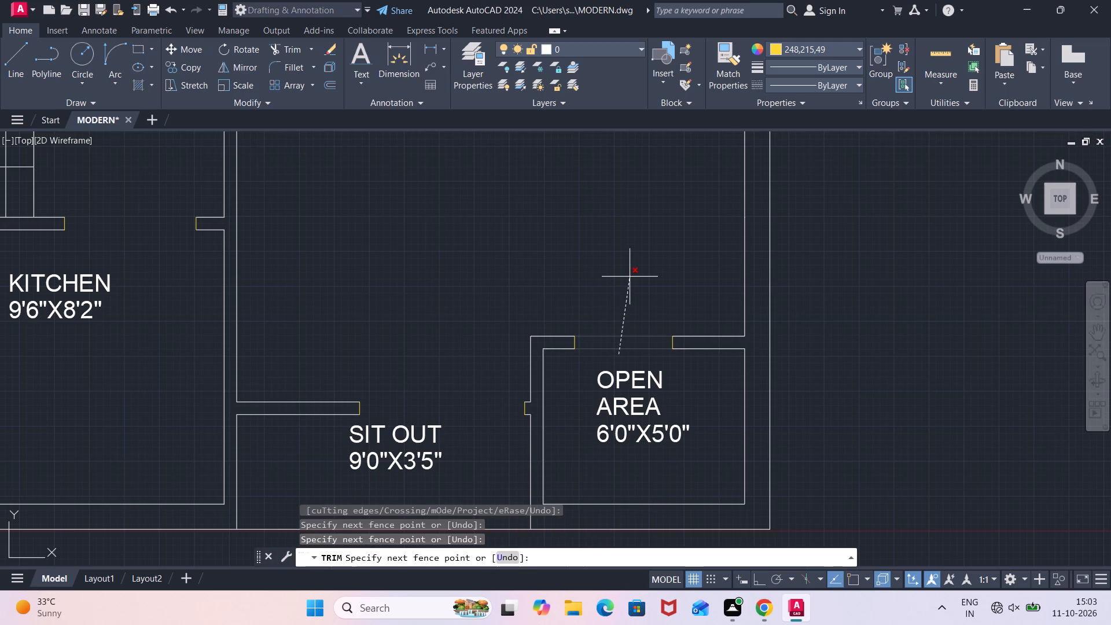
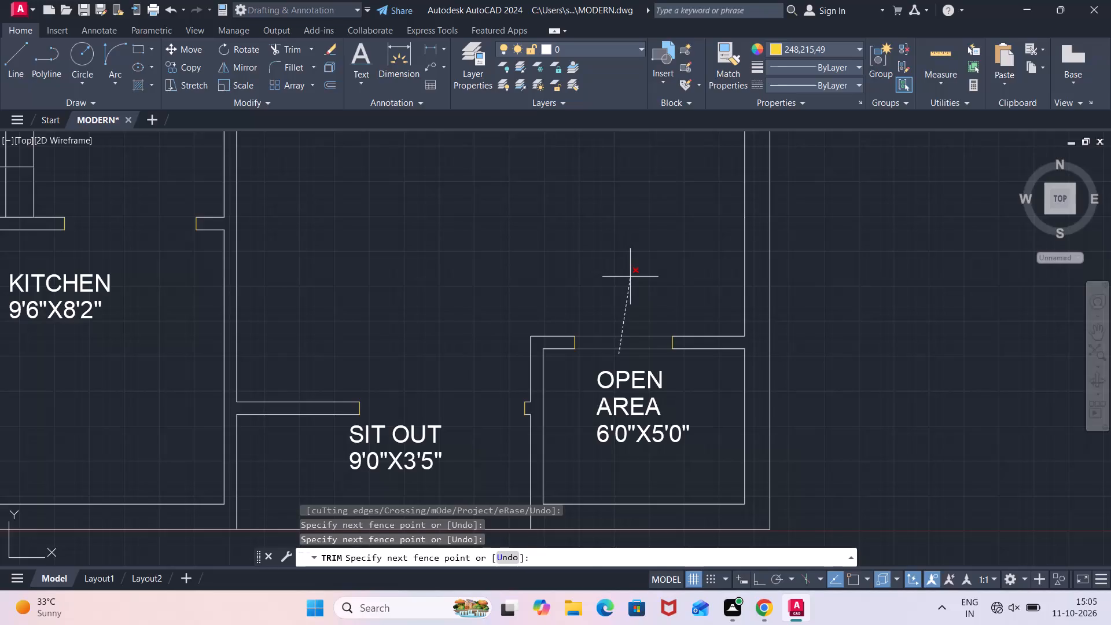
Finish trimming both wall lines between the jamb lines in the open area's upper wall.
click(632, 278)
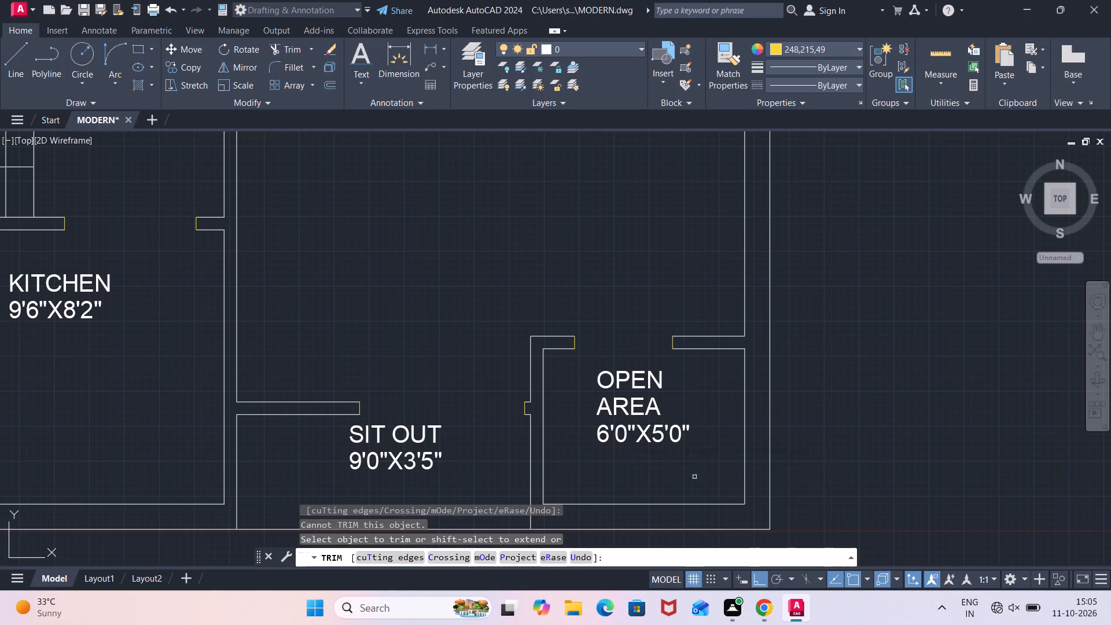
scroll(680, 476, down, 1)
middle_drag(680, 476, 690, 532)
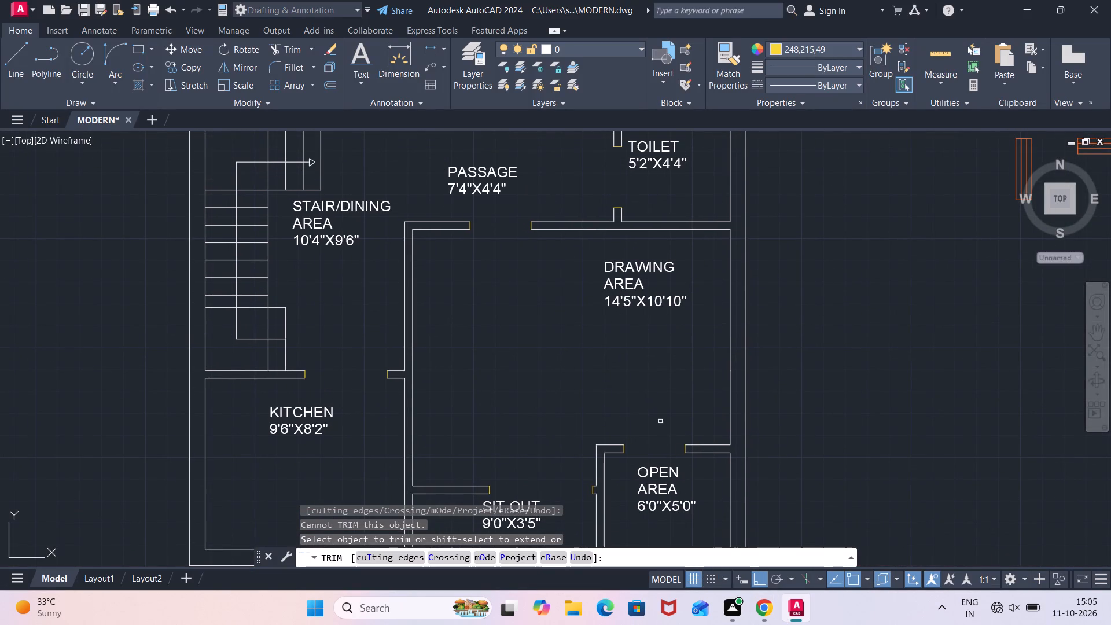
key(Escape)
Move the long vertical window symbol from beside the plan into the drawing area's right outer wall, aligned with its inner face.
scroll(657, 415, up, 2)
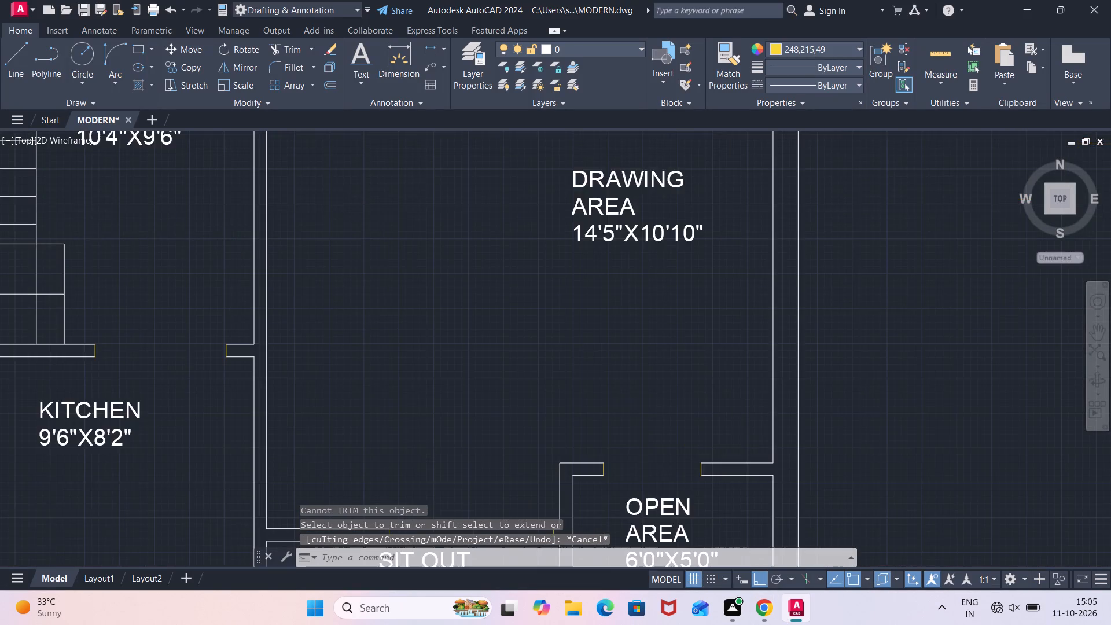
scroll(657, 415, down, 3)
middle_drag(781, 380, 717, 410)
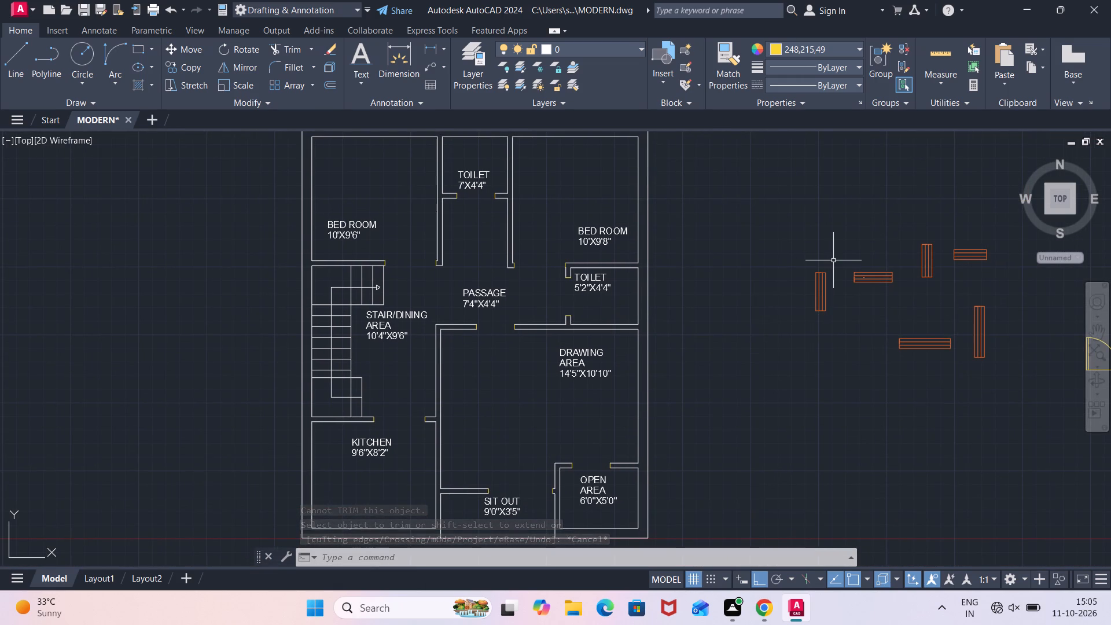
middle_drag(875, 305, 820, 311)
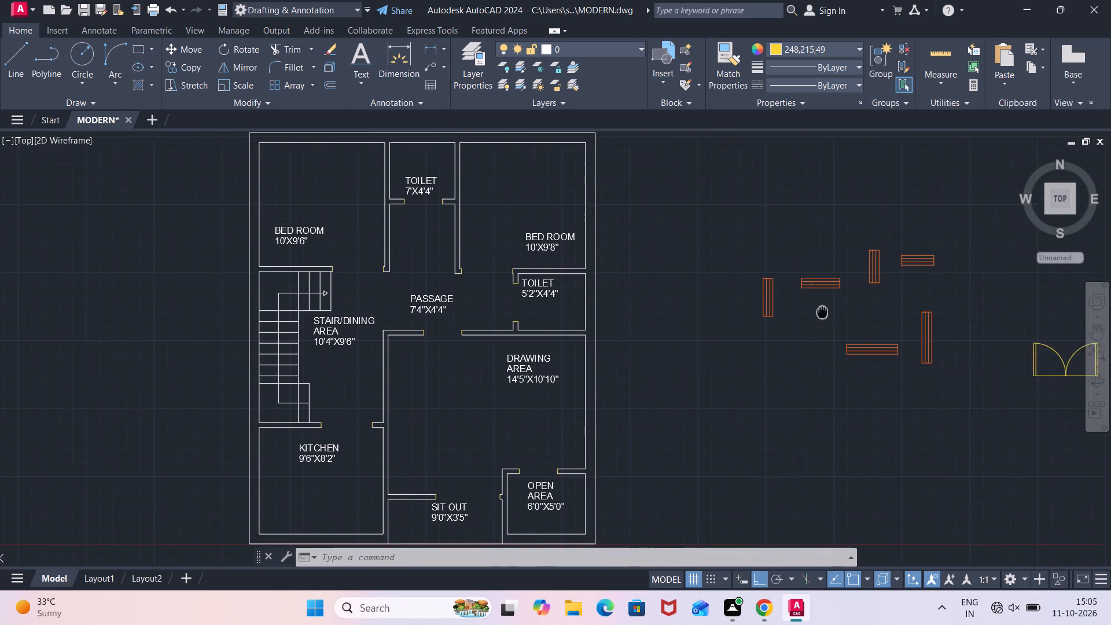
middle_drag(820, 311, 771, 312)
click(890, 299)
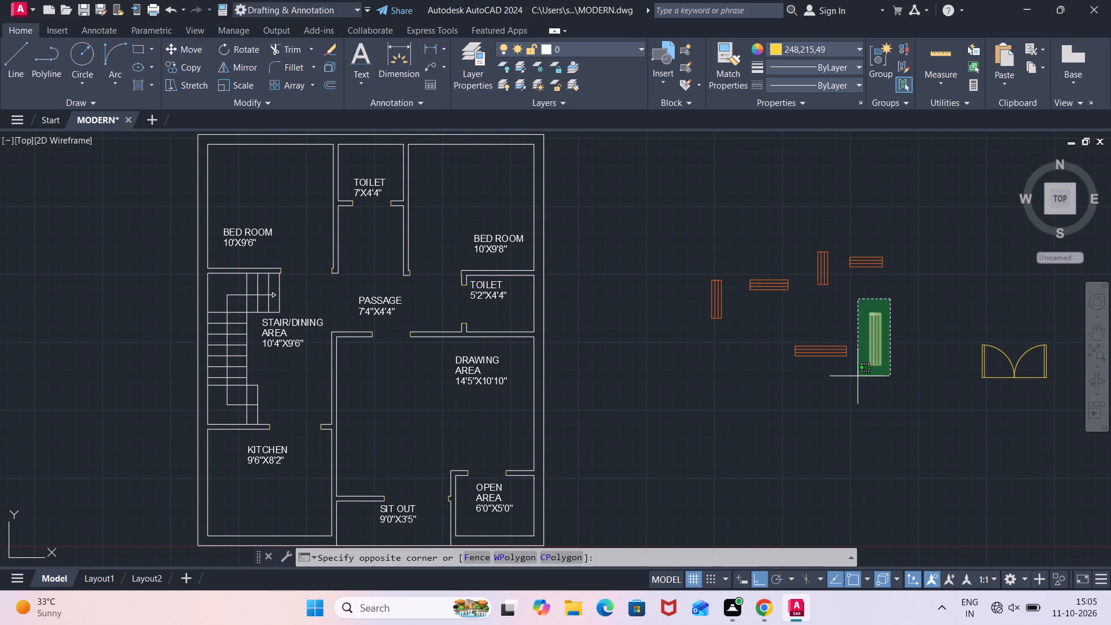
click(857, 379)
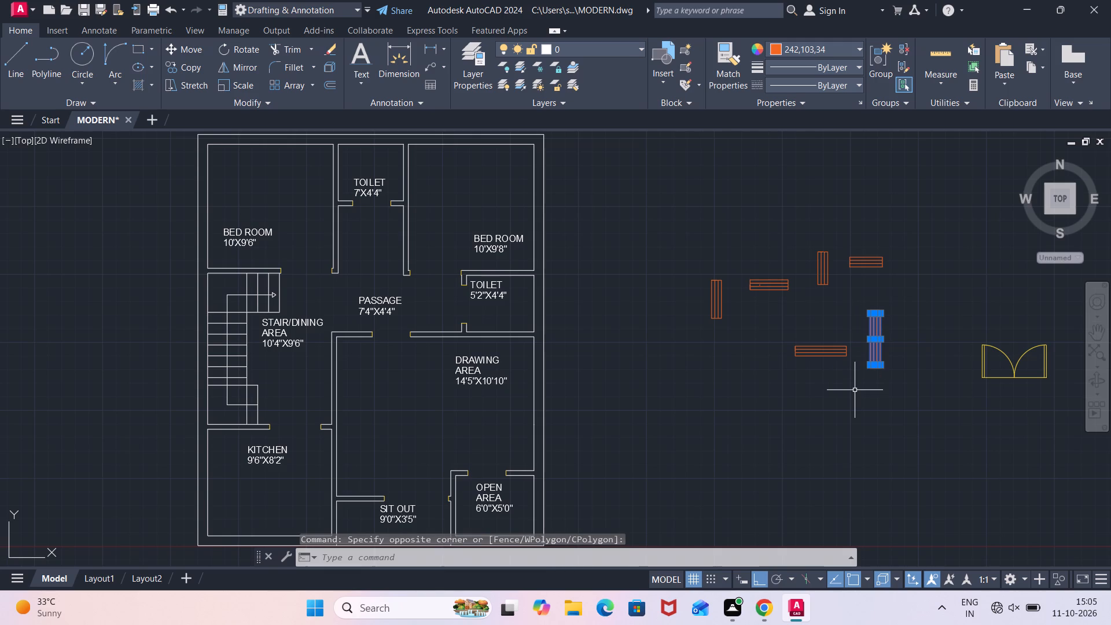
key(m)
key(Return)
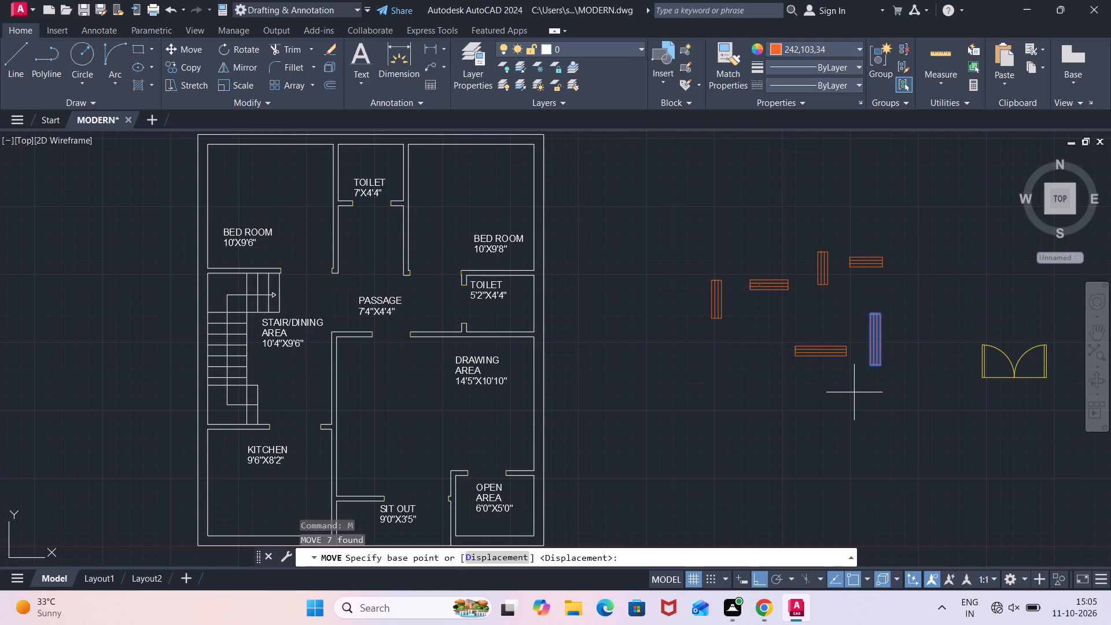
click(872, 361)
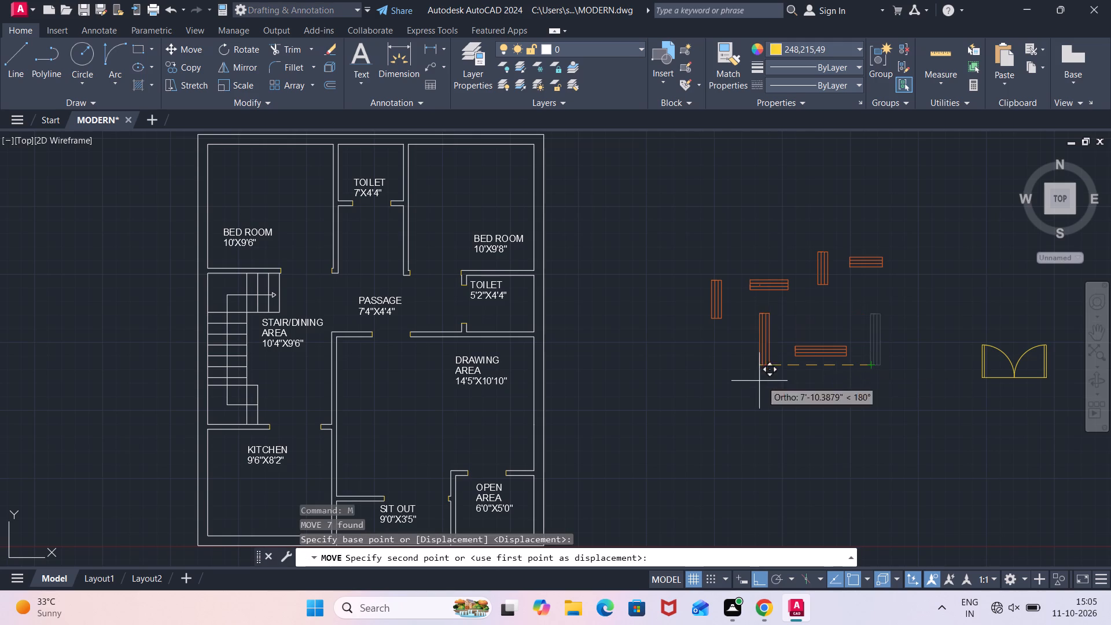
scroll(536, 429, up, 3)
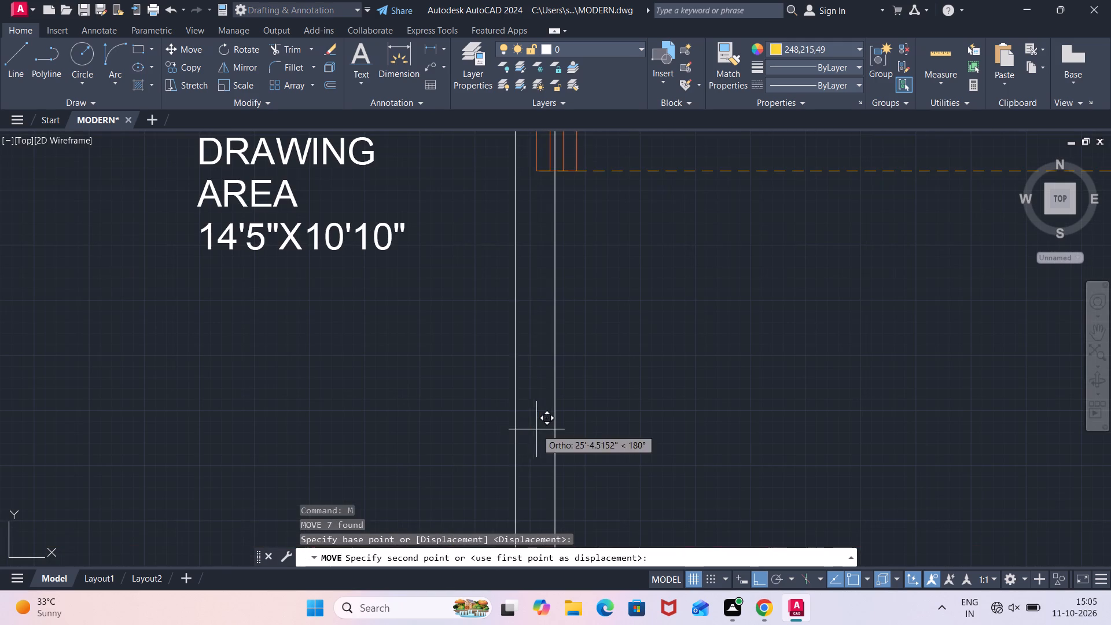
click(514, 451)
Move the short vertical window symbol into the right outer wall of the 5'2"X4'4" toilet, aligned with the inner wall face.
scroll(649, 407, down, 4)
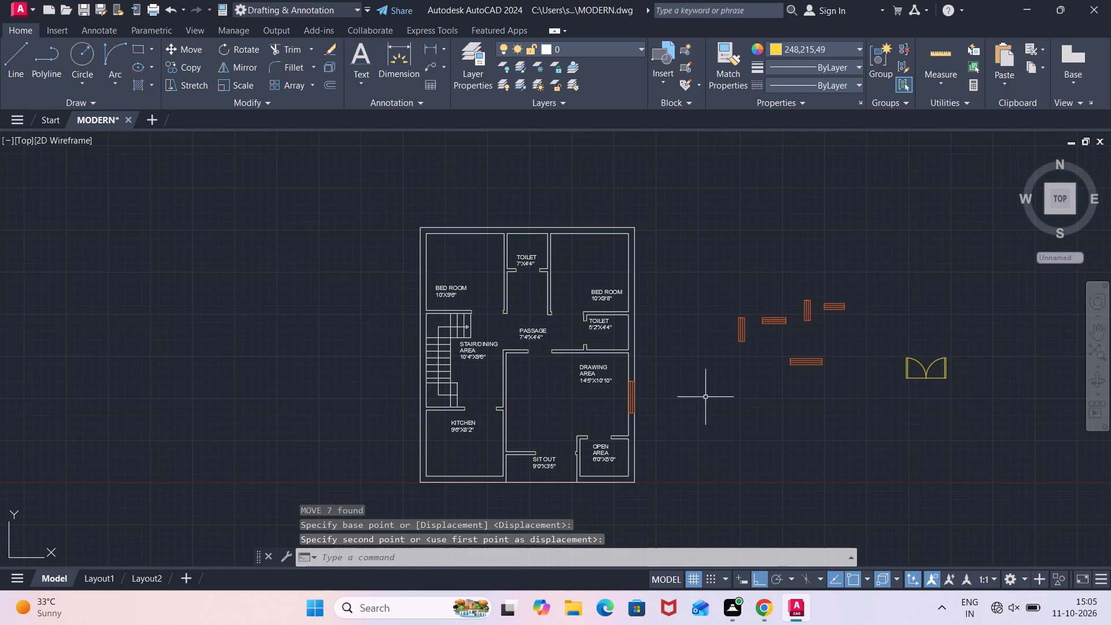
middle_drag(705, 397, 683, 423)
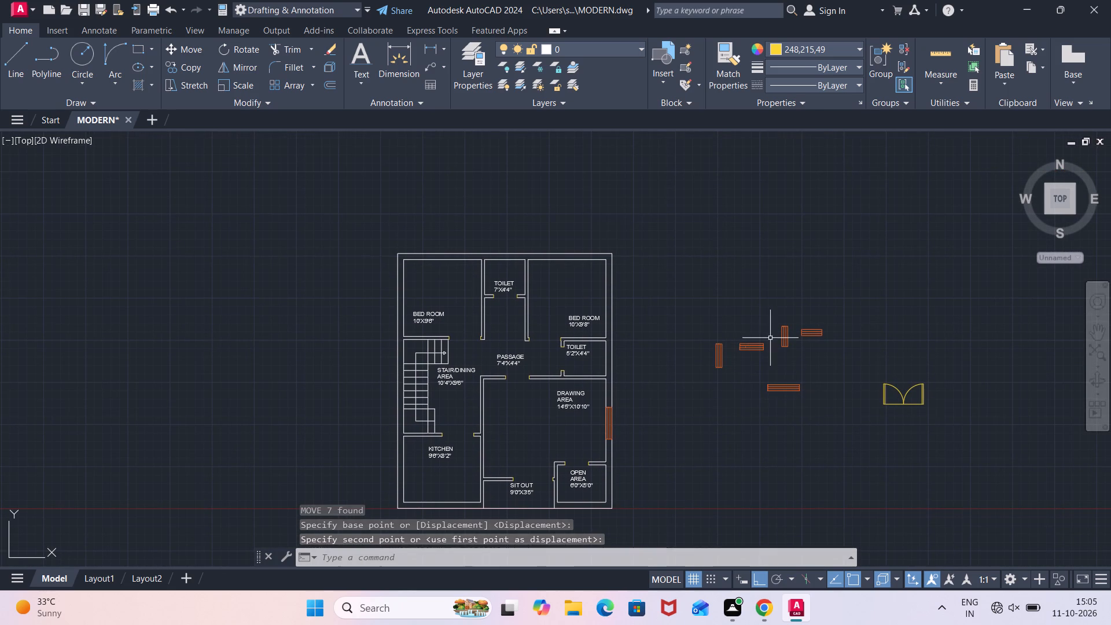
scroll(794, 326, up, 2)
click(799, 317)
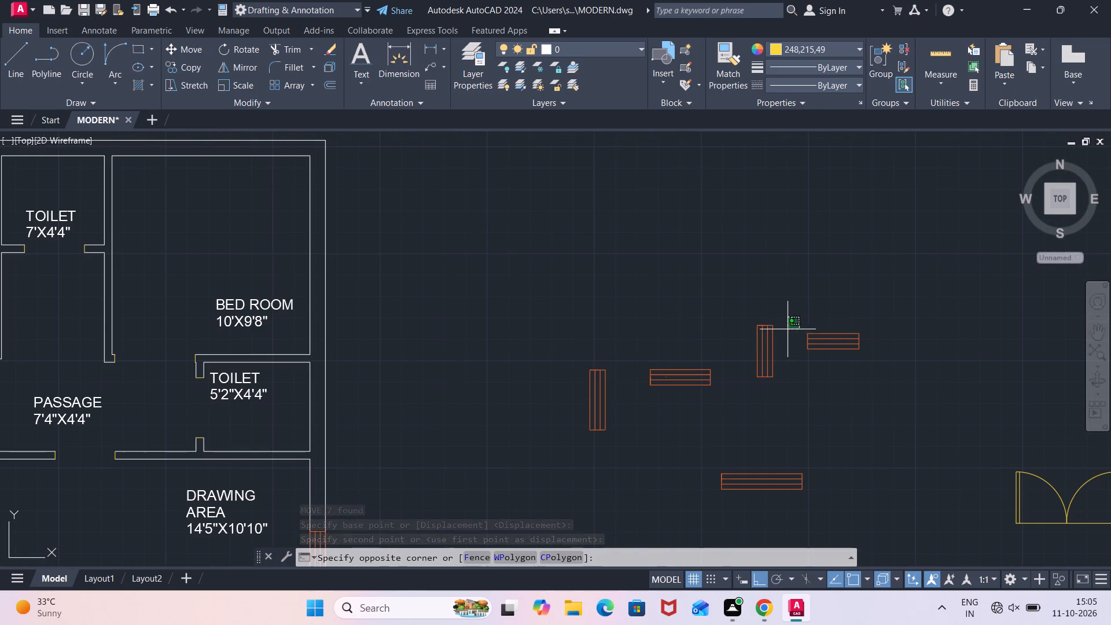
click(735, 383)
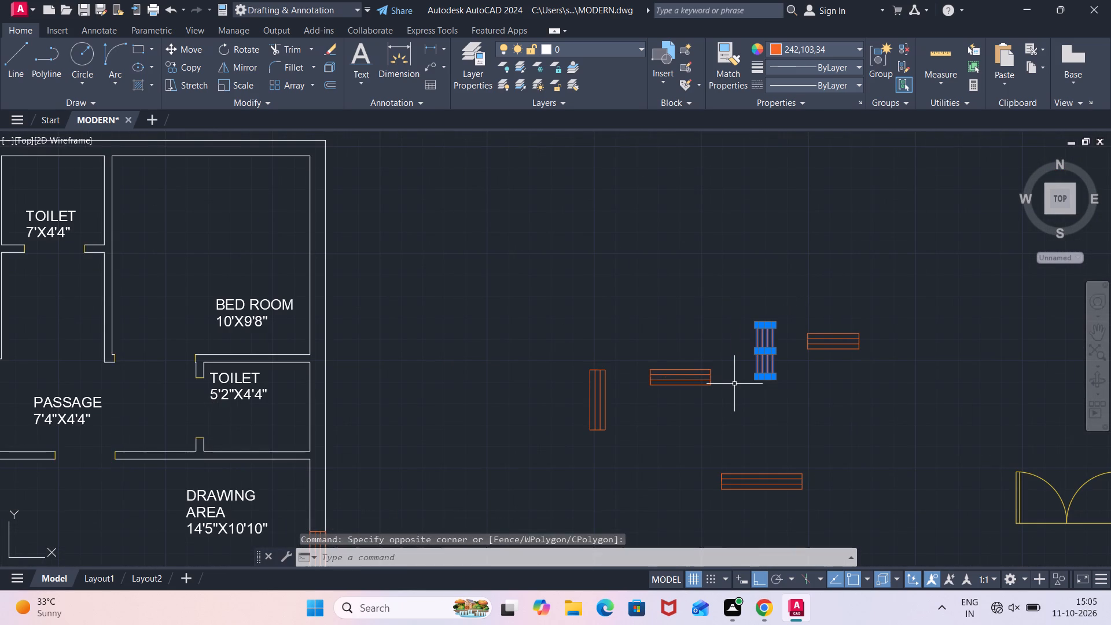
key(m)
key(Return)
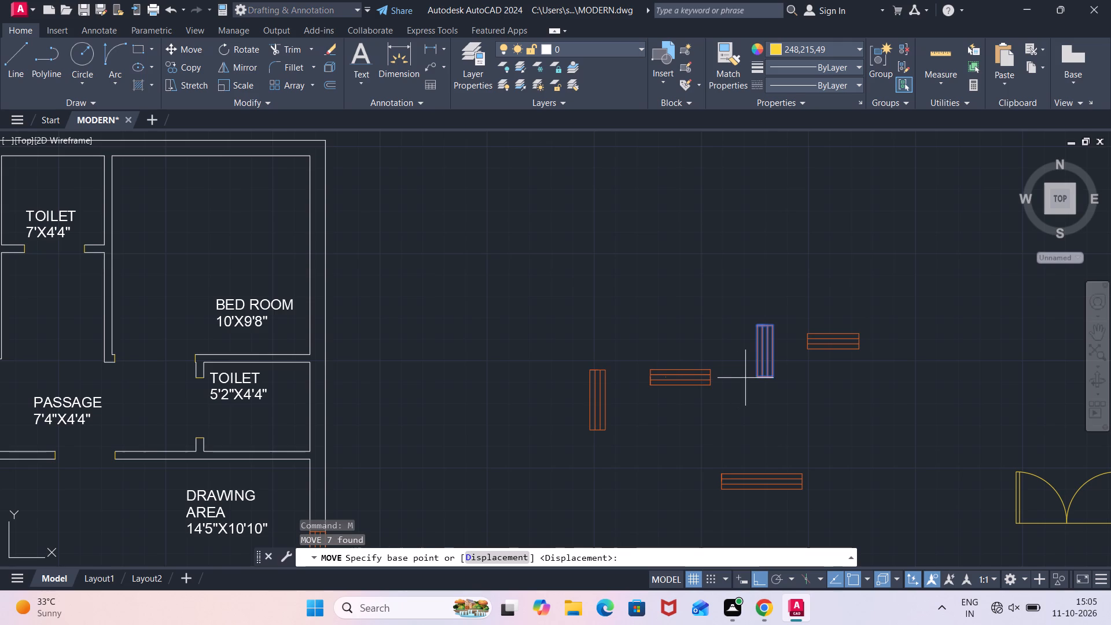
click(757, 378)
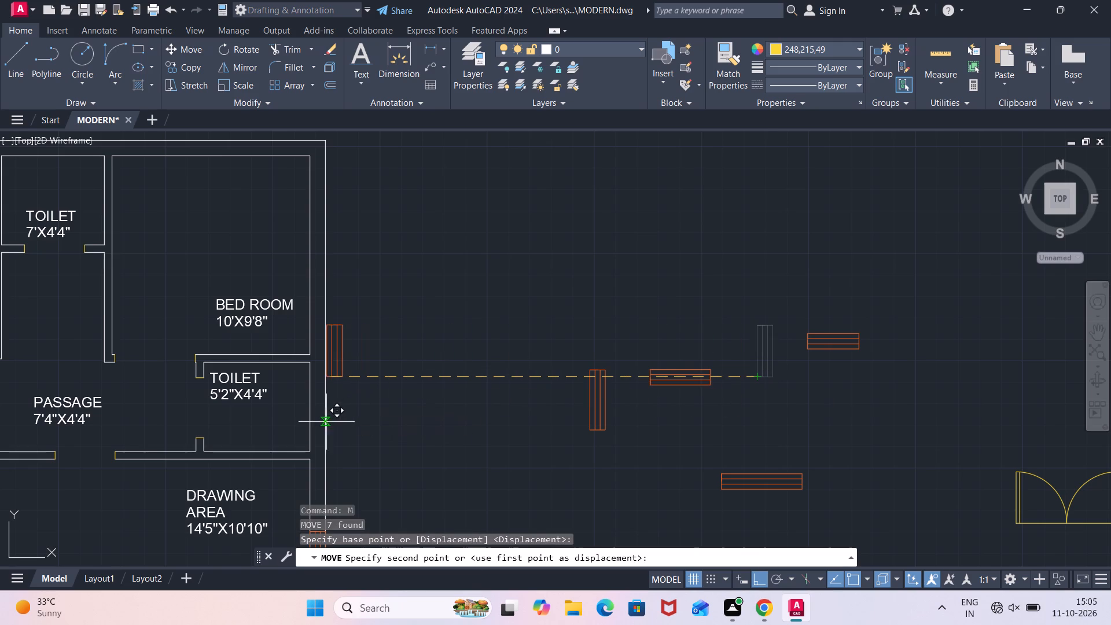
scroll(310, 428, up, 2)
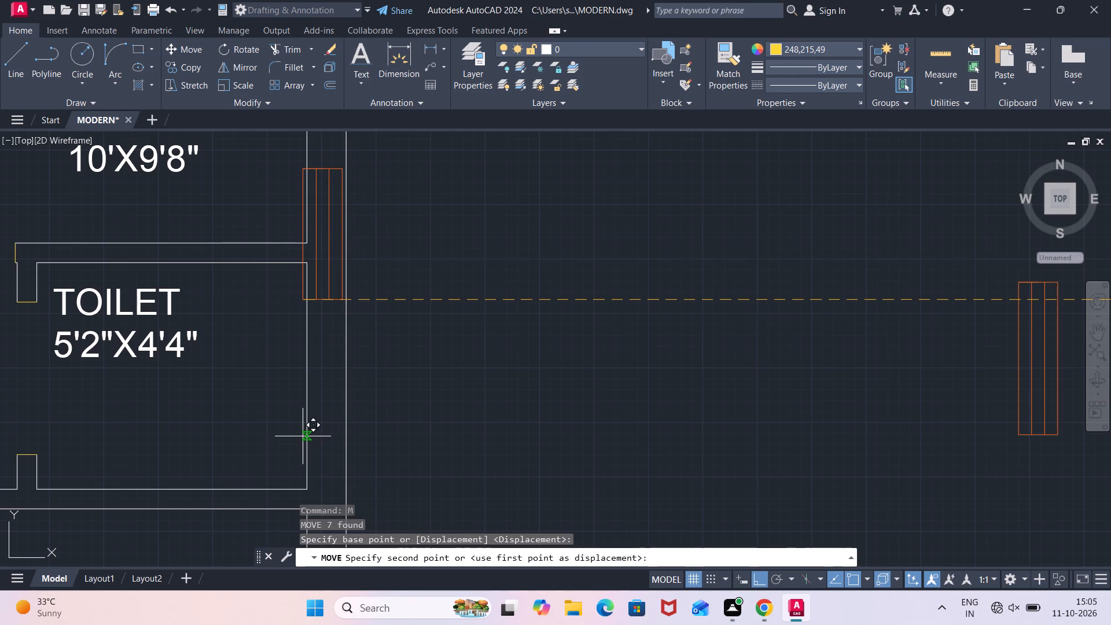
click(307, 436)
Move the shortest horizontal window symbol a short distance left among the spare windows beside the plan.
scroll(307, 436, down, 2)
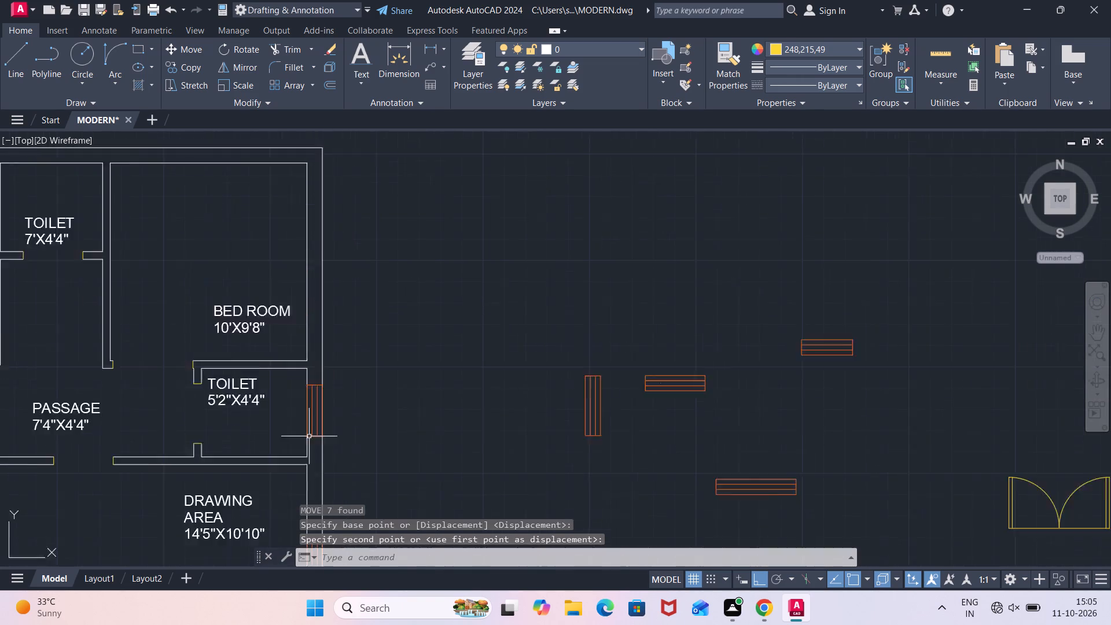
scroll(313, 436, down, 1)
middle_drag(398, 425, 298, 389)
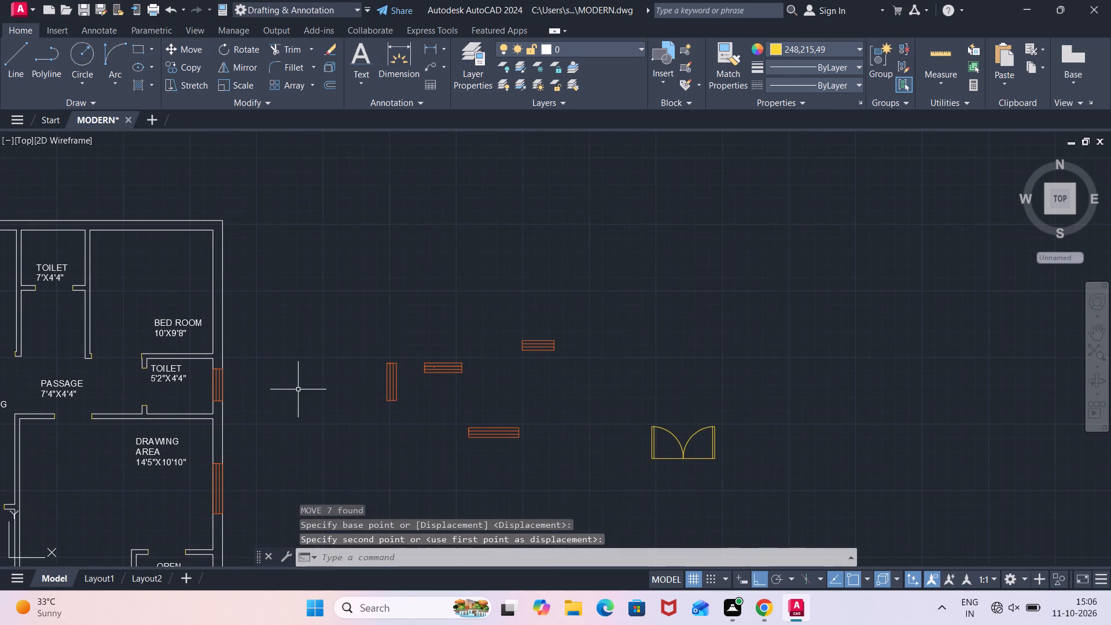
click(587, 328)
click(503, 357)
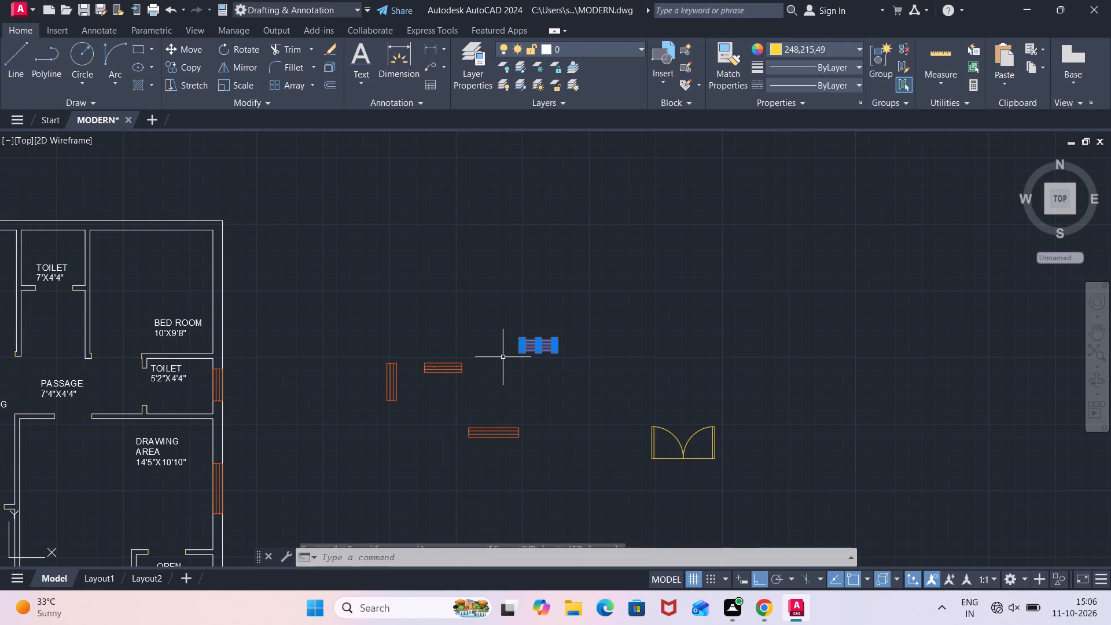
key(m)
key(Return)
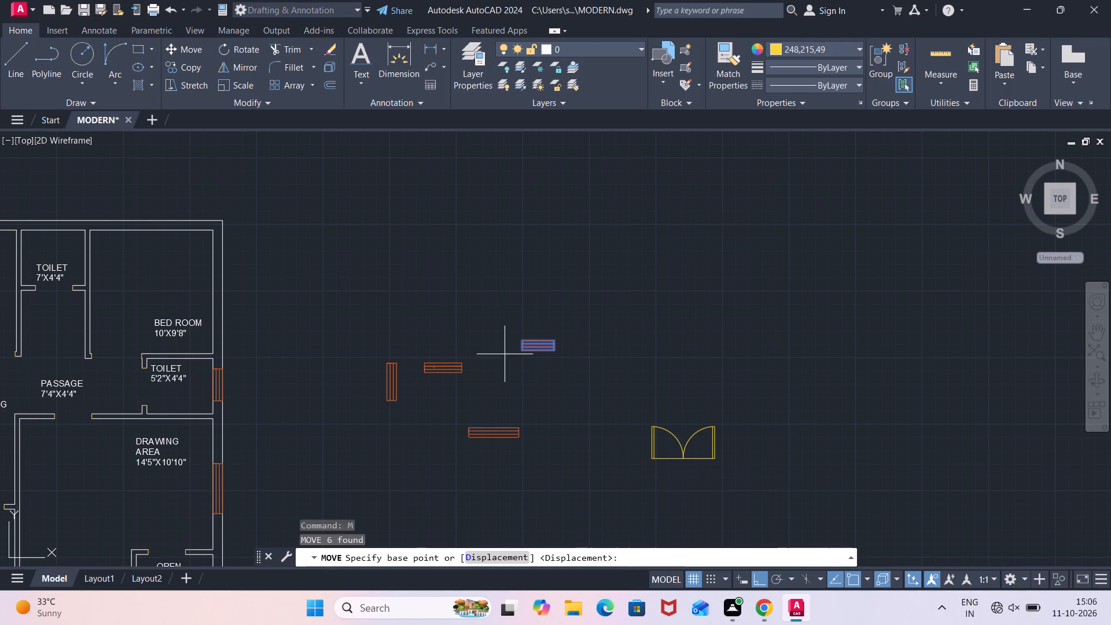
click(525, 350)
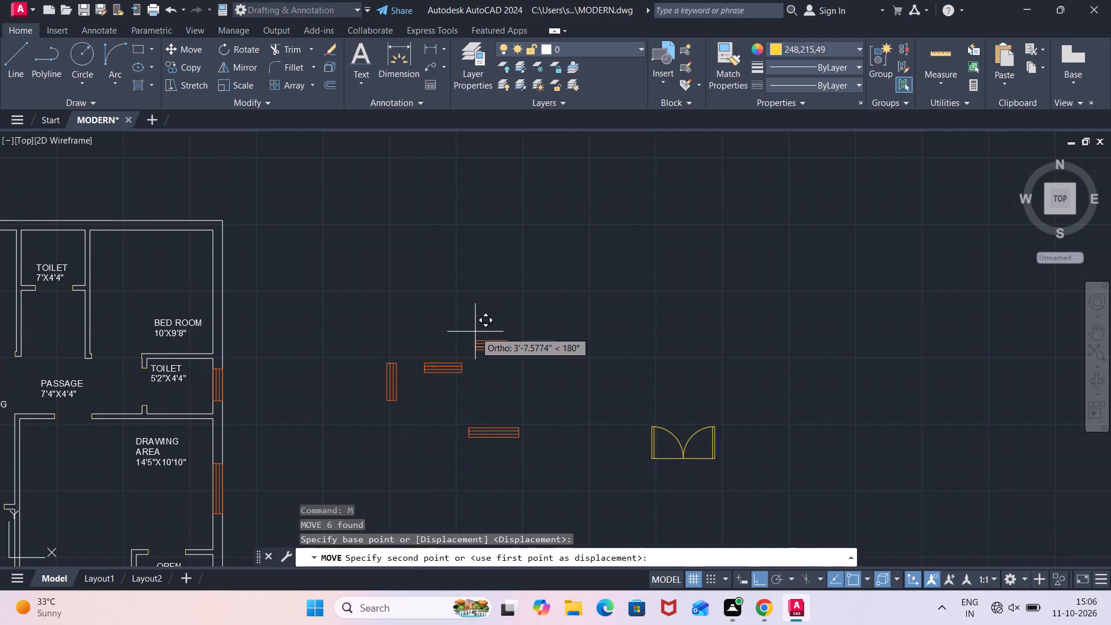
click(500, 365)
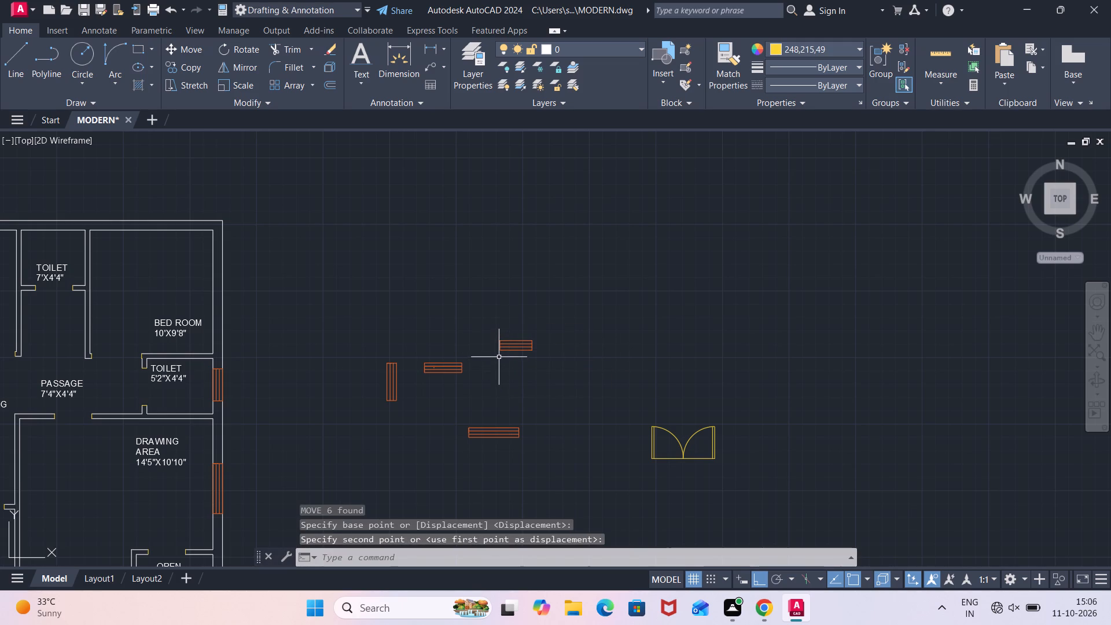
Move the shortest horizontal window symbol by its lower-left corner into the upper outer wall of the 7'X4'4" toilet.
click(539, 333)
click(462, 362)
key(m)
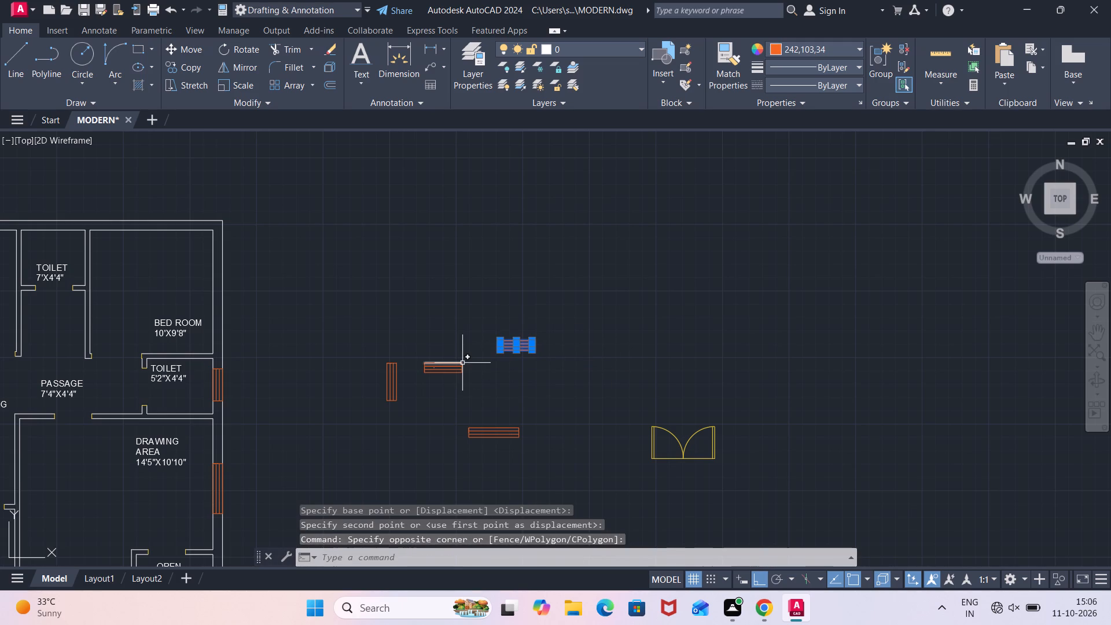
key(Return)
scroll(505, 351, up, 3)
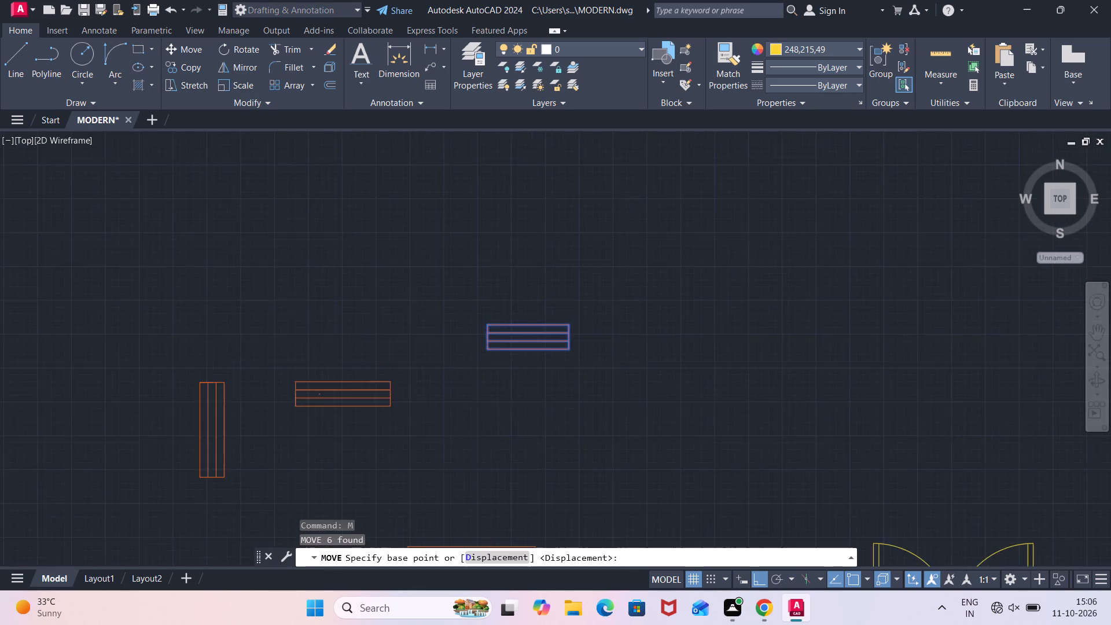
click(476, 350)
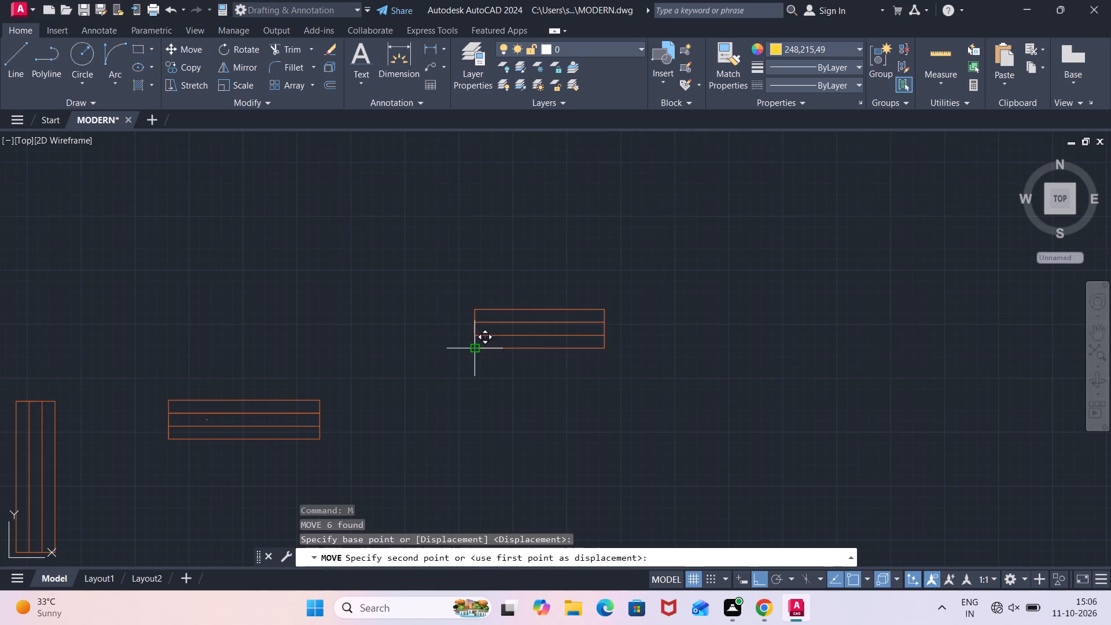
scroll(424, 332, down, 3)
middle_click(341, 322)
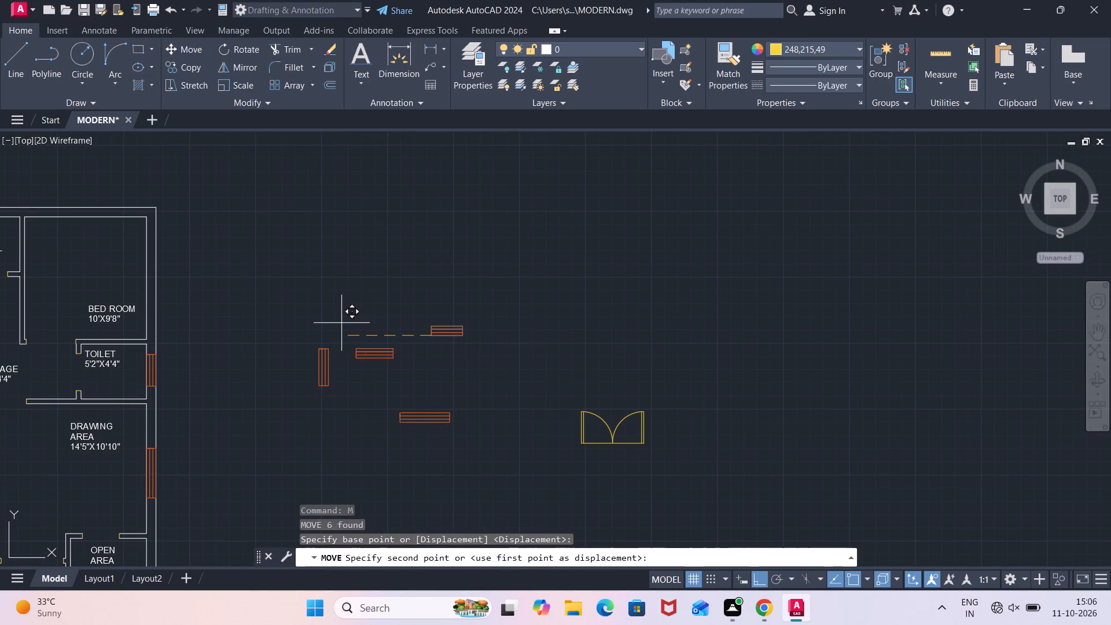
middle_drag(253, 288, 658, 331)
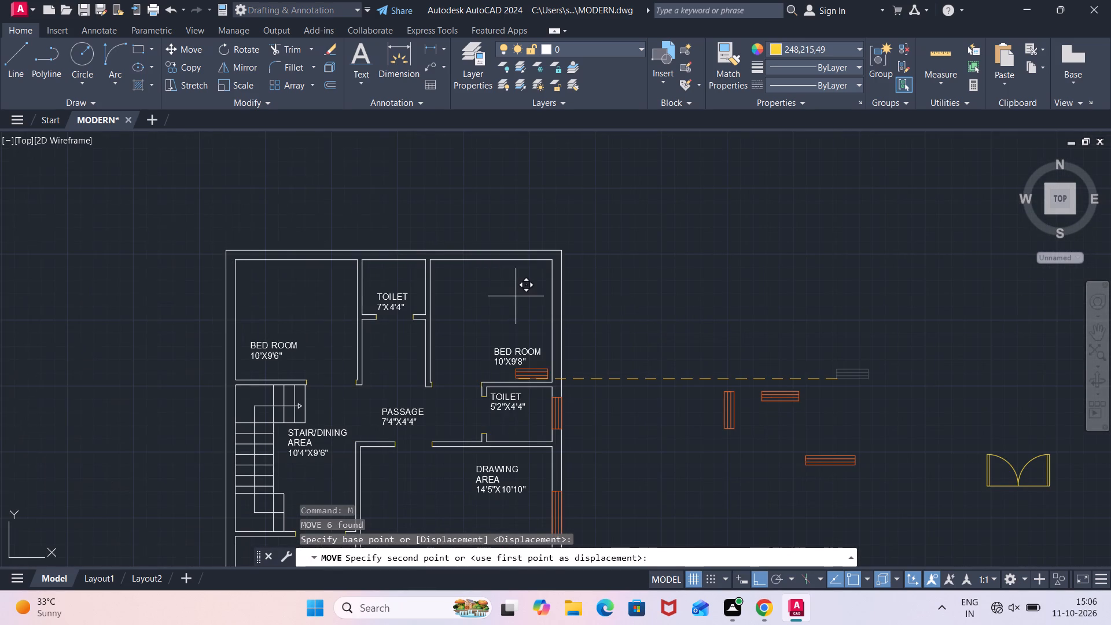
scroll(397, 260, up, 2)
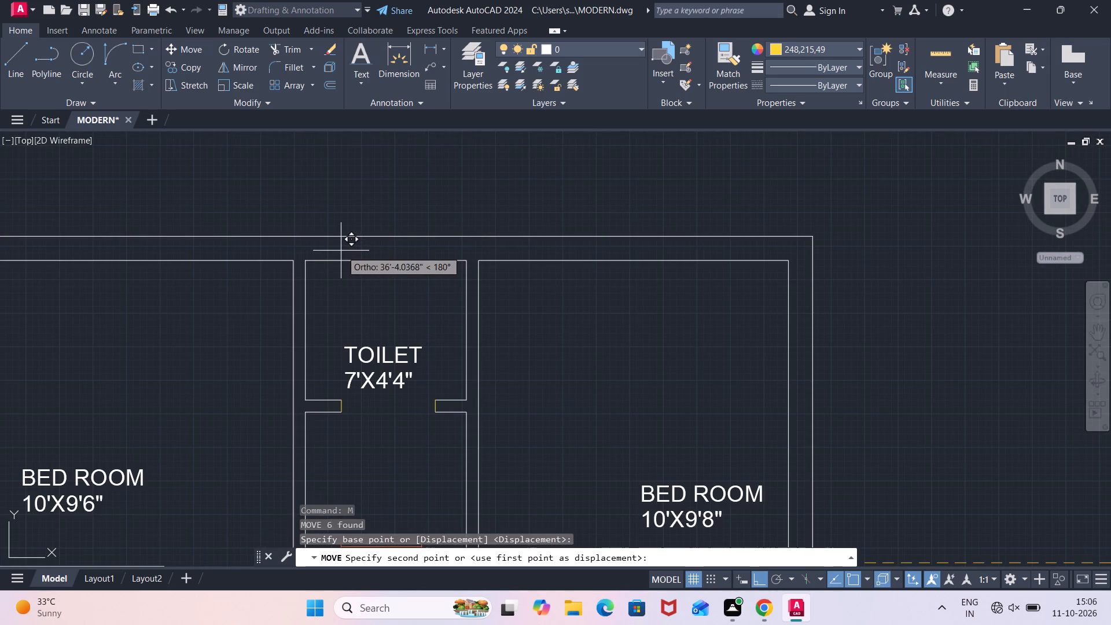
click(335, 257)
Copy the longest horizontal window symbol by its lower-left corner into the upper outer walls of the 10'X9'8" and 10'X9'6" bedrooms.
scroll(440, 305, down, 2)
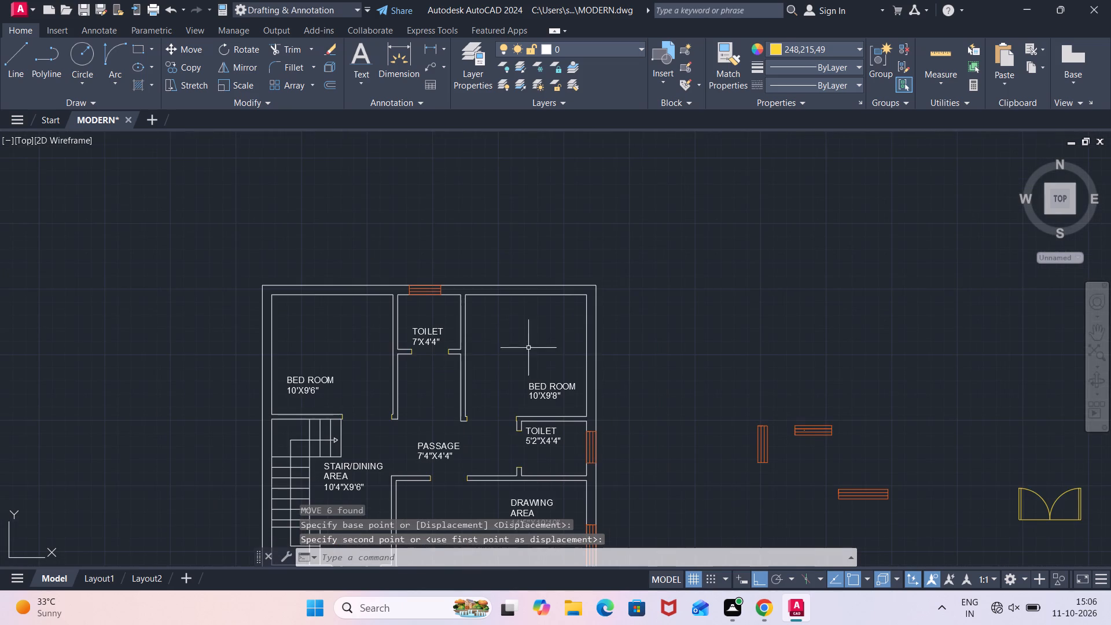
middle_drag(660, 369, 531, 310)
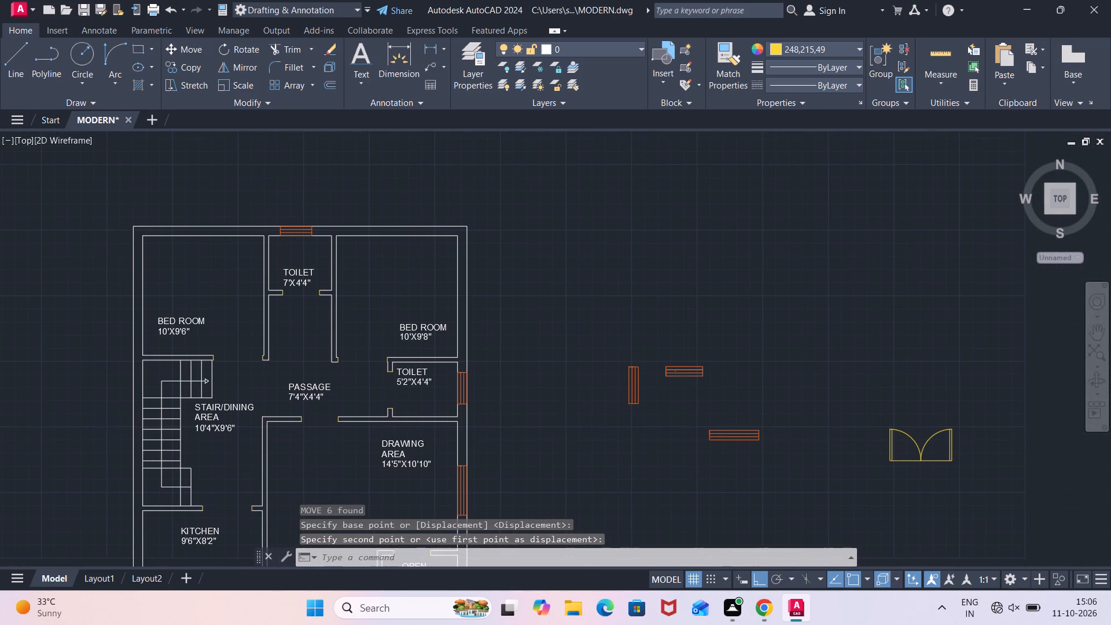
click(778, 418)
click(632, 466)
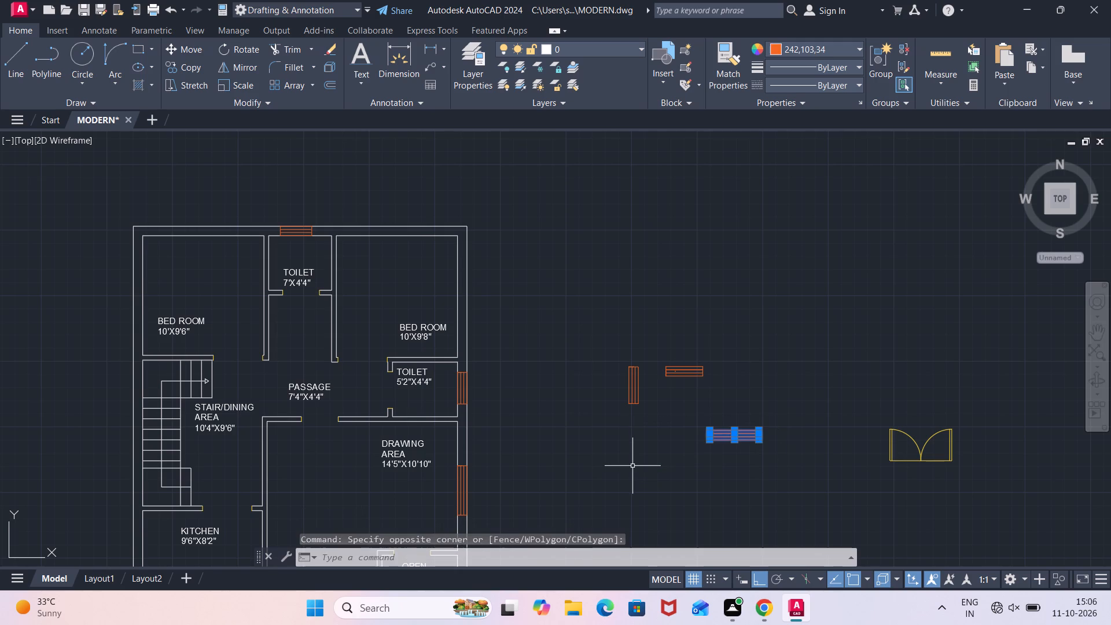
key(c)
key(o)
key(Return)
click(711, 442)
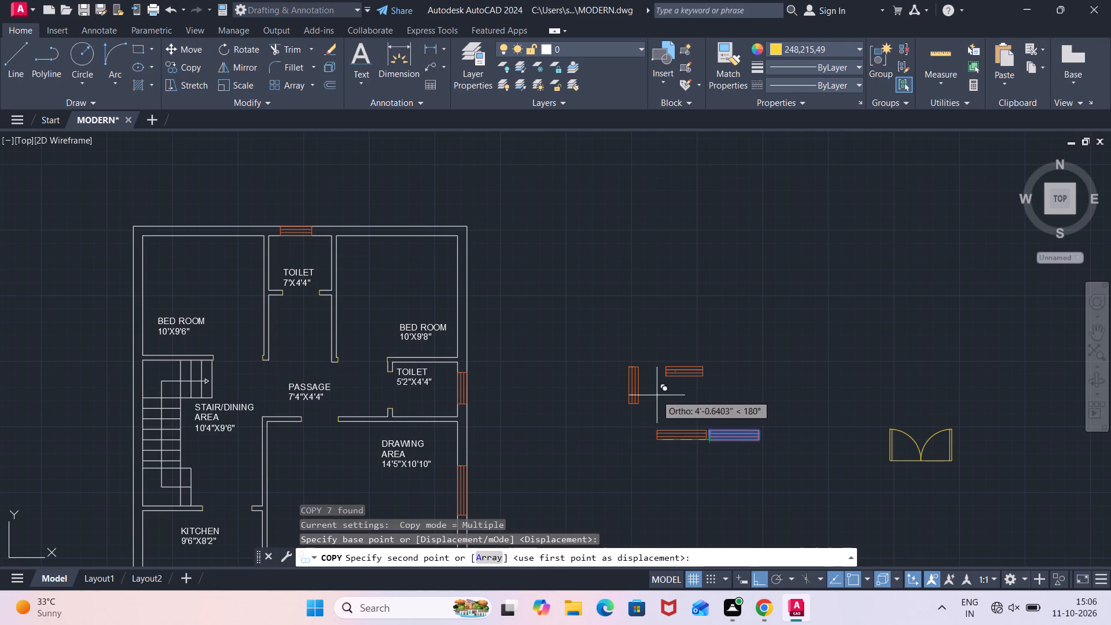
scroll(387, 247, up, 2)
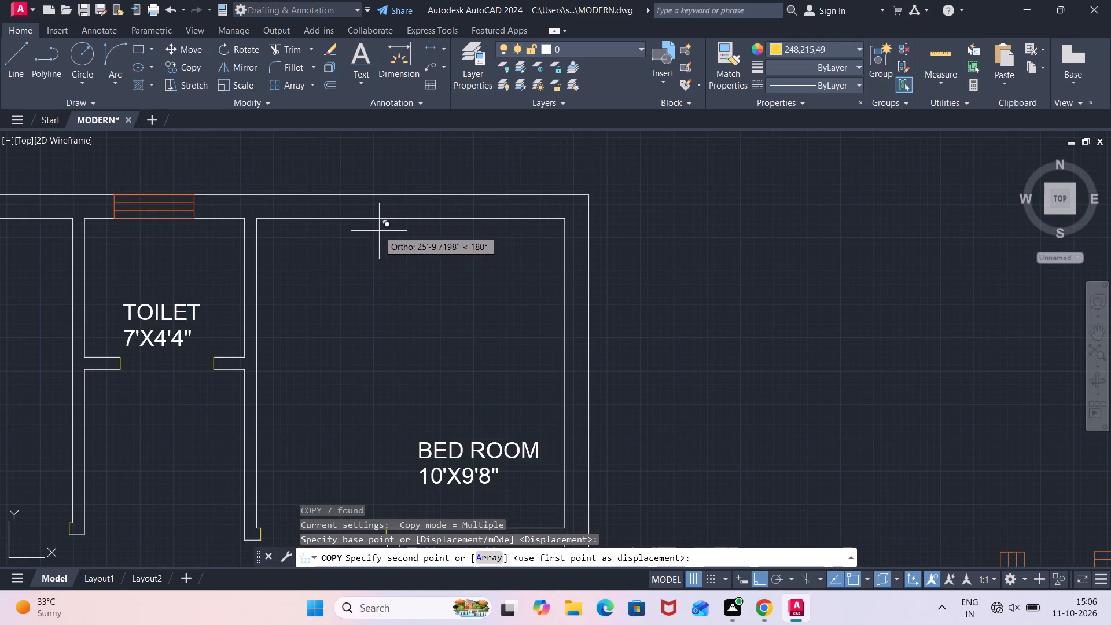
click(362, 210)
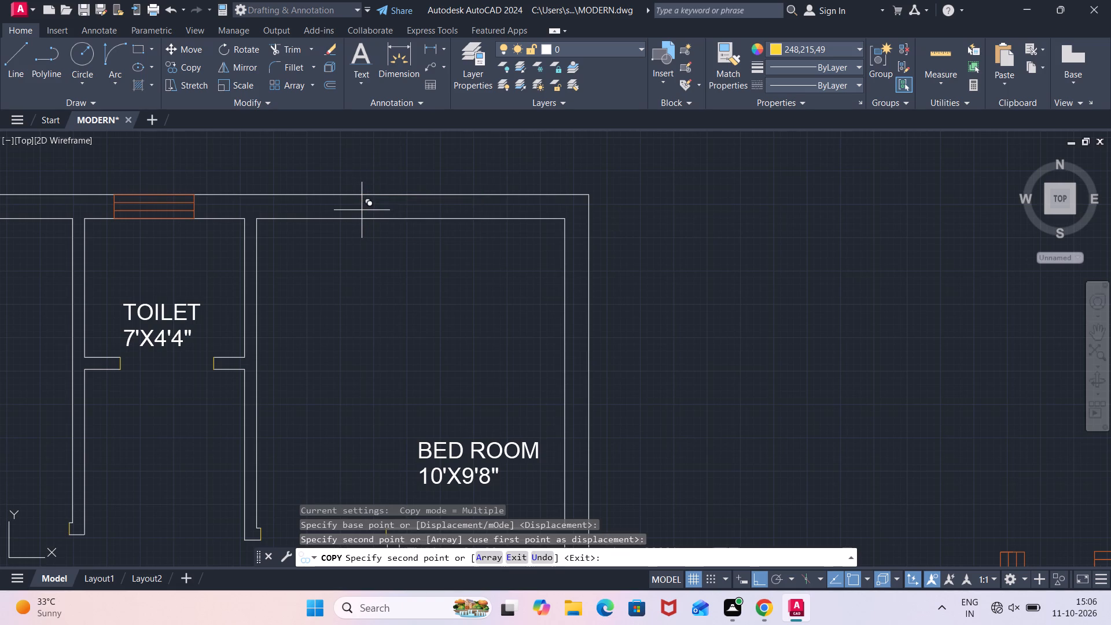
click(359, 221)
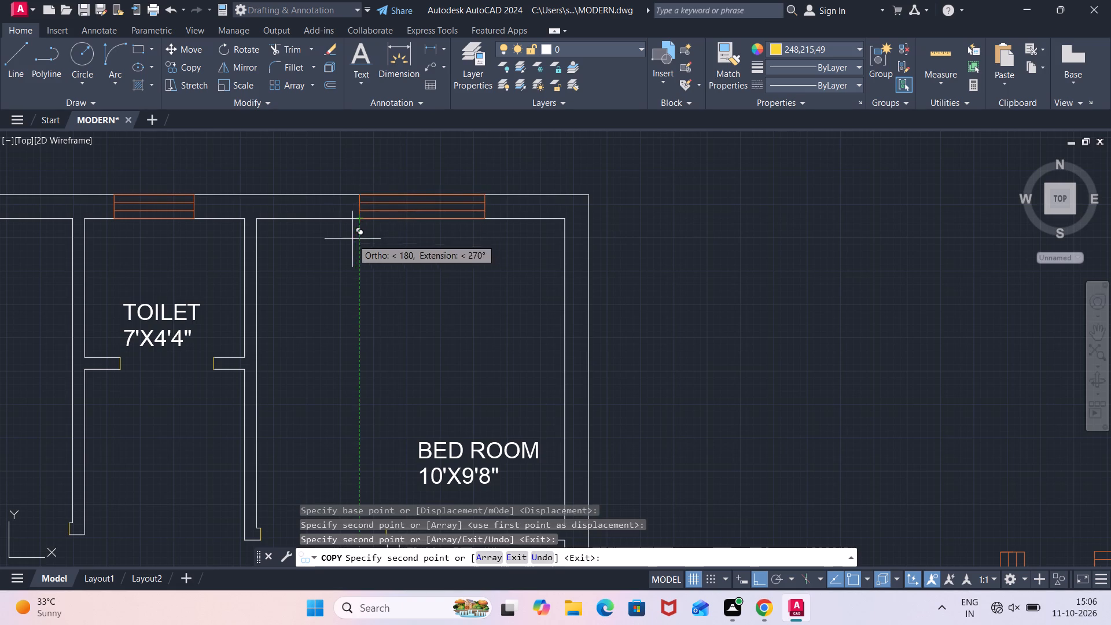
scroll(333, 259, down, 1)
middle_drag(328, 262, 658, 319)
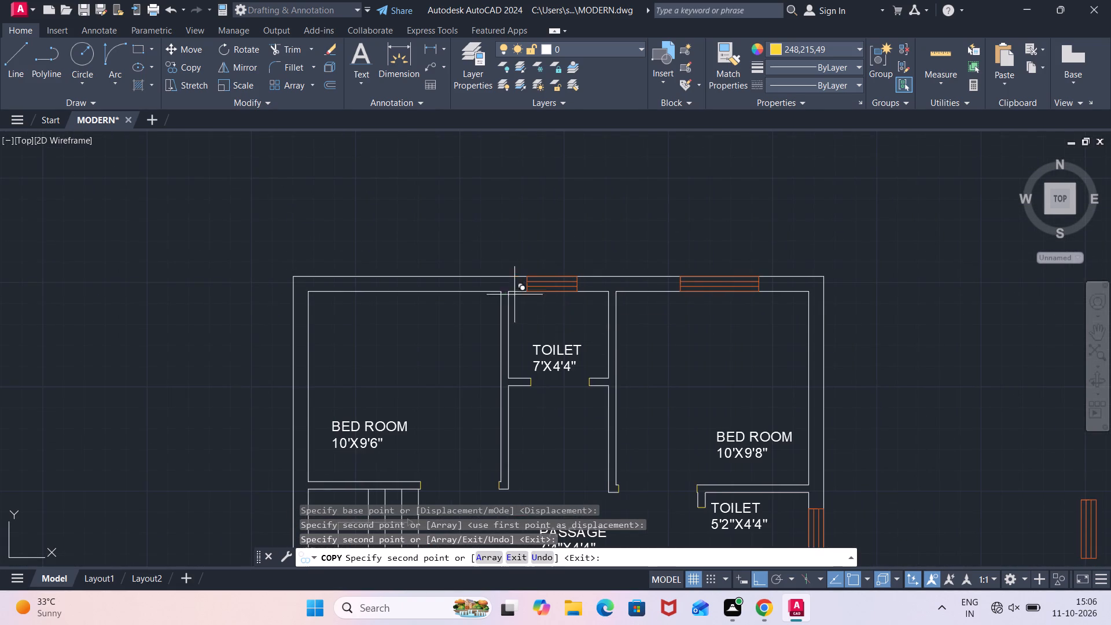
click(367, 287)
Place another copy of the long horizontal window symbol in the kitchen's lower outer wall and end the Copy command.
middle_drag(374, 326, 370, 267)
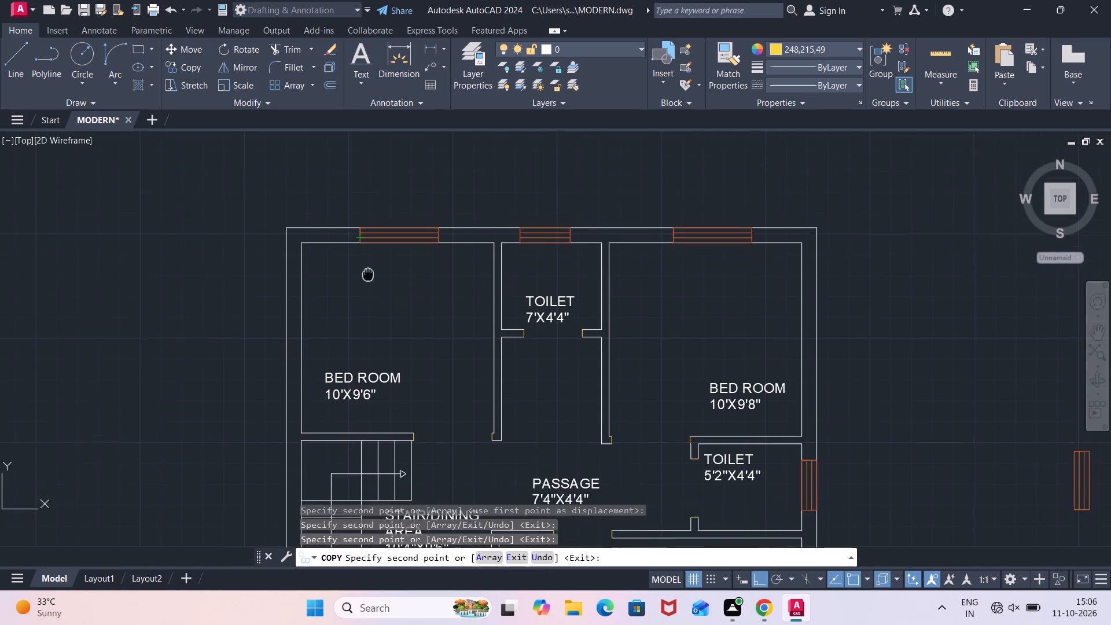
middle_drag(370, 267, 526, 212)
scroll(526, 212, down, 1)
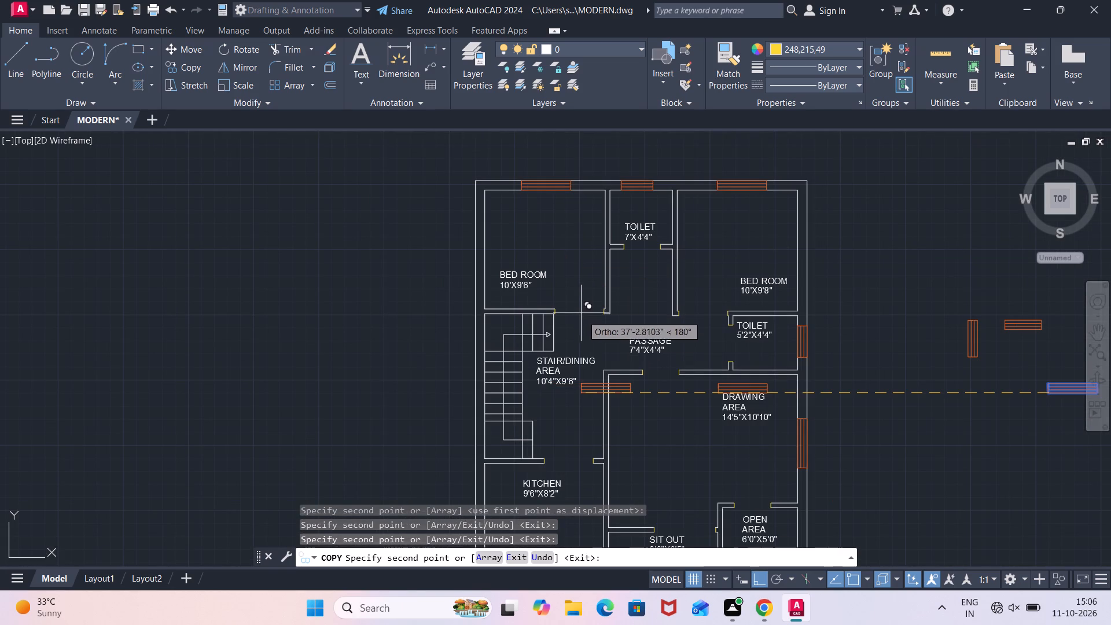
middle_drag(586, 340, 501, 186)
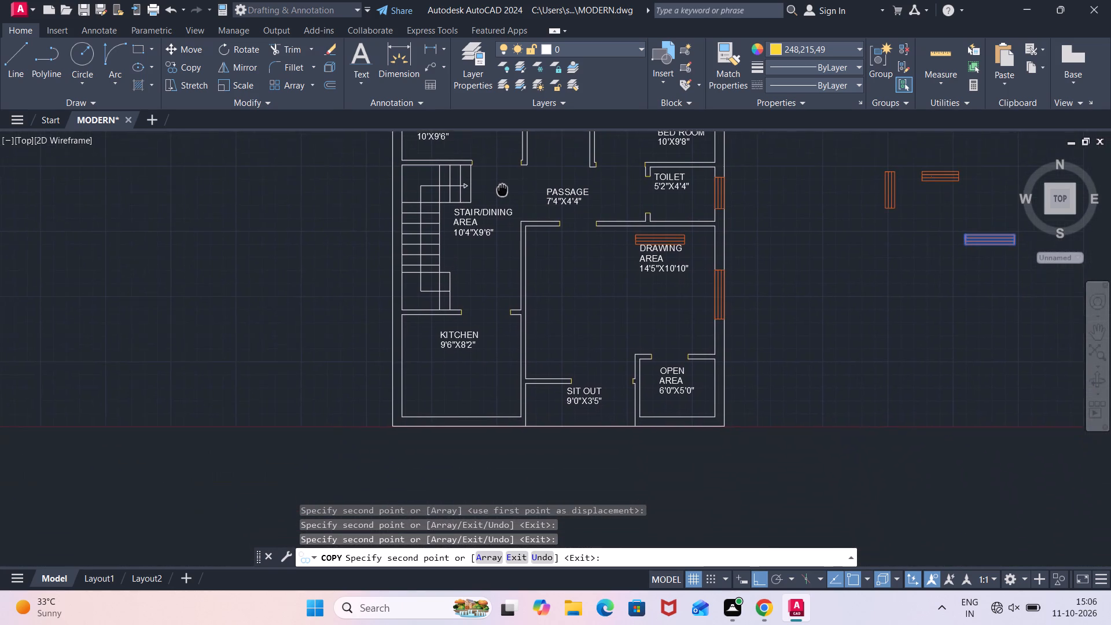
middle_drag(501, 186, 495, 171)
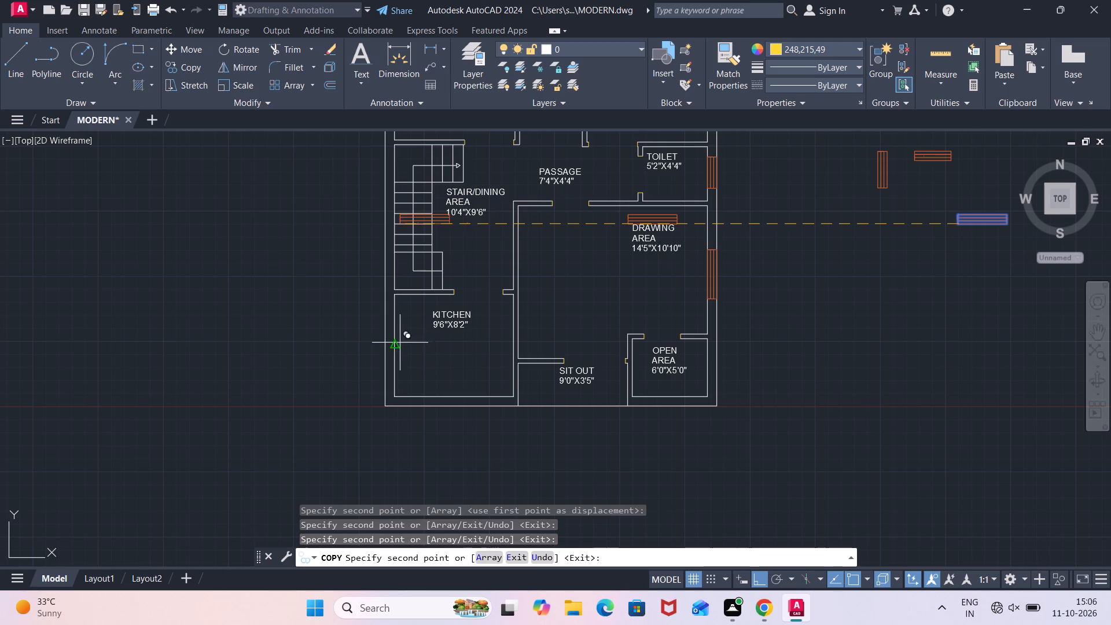
scroll(419, 410, up, 3)
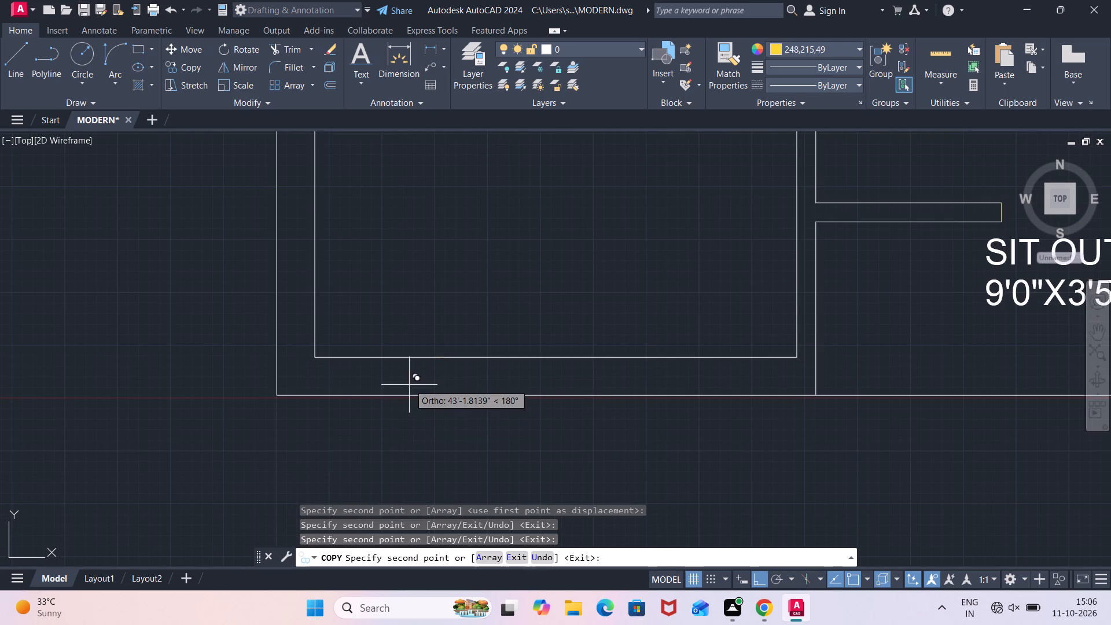
click(417, 385)
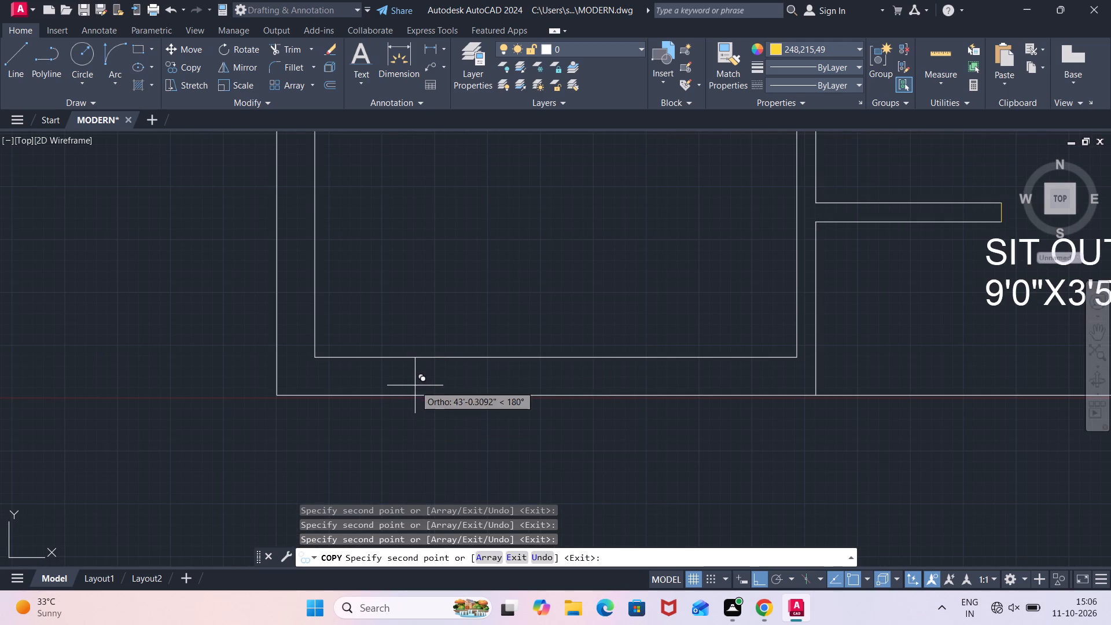
click(417, 395)
scroll(566, 378, down, 2)
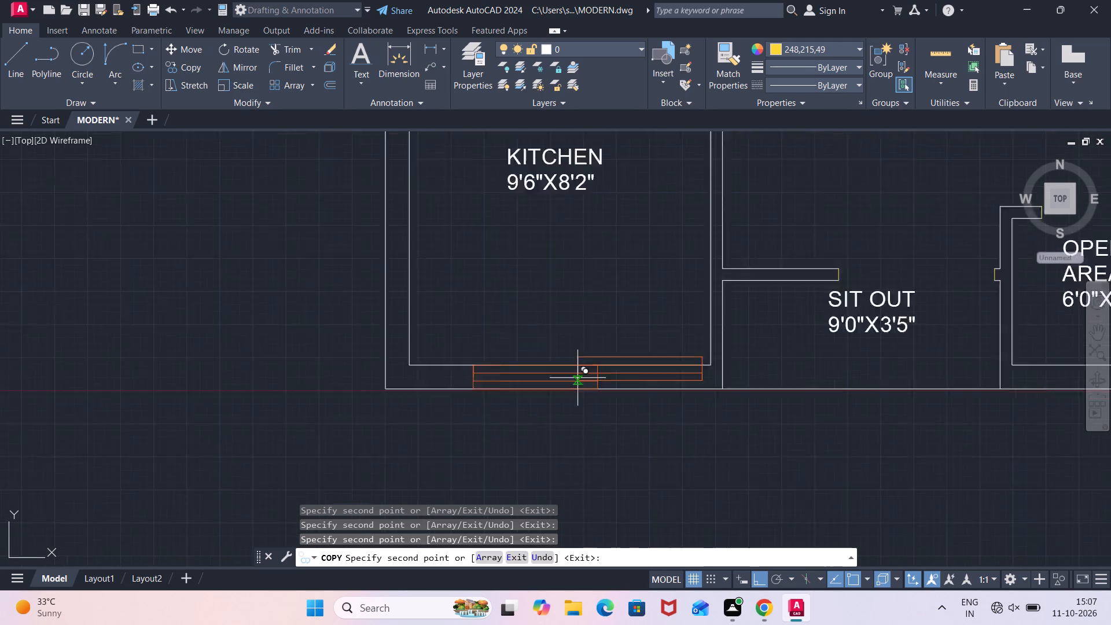
scroll(578, 378, down, 1)
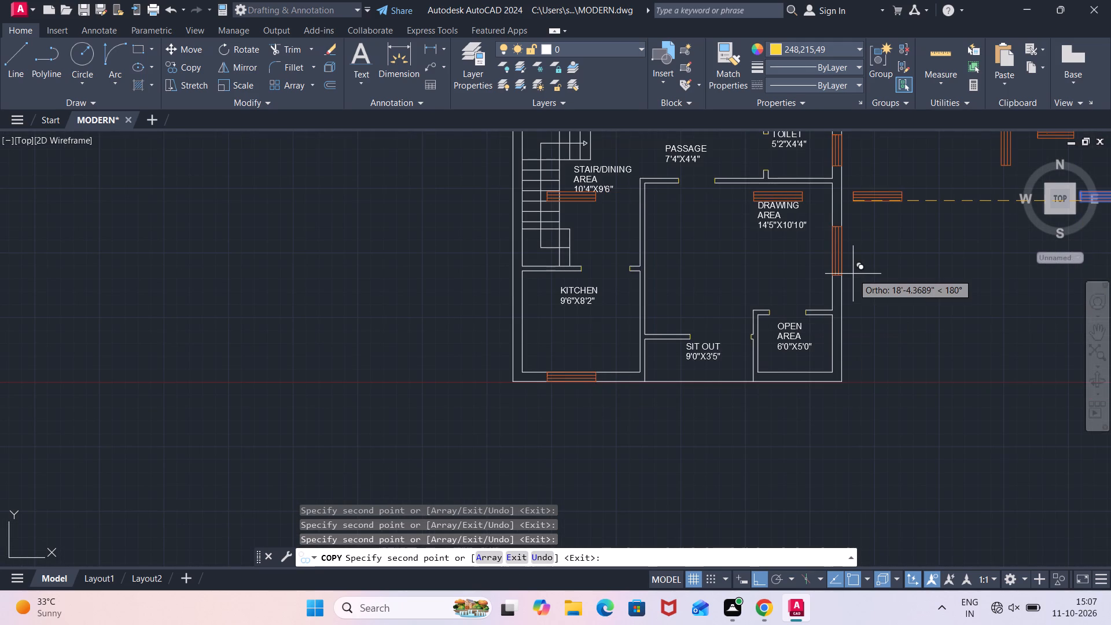
key(Escape)
Delete the two stray window copies lying inside the drawing area and across the stairs in the stair/dining area.
middle_drag(911, 259, 771, 326)
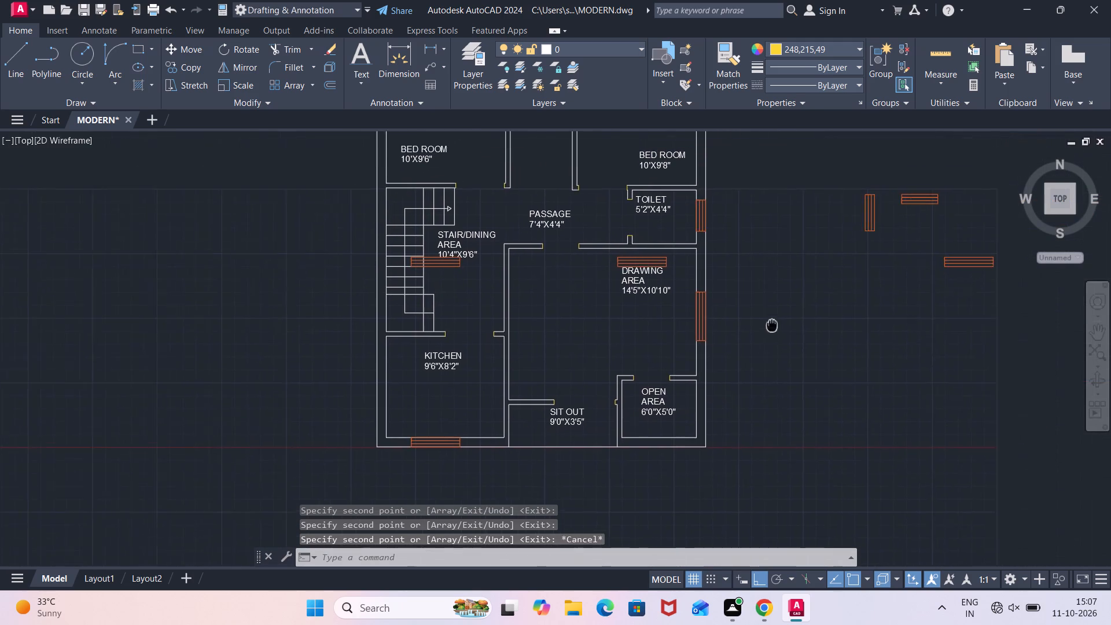
middle_drag(771, 326, 635, 397)
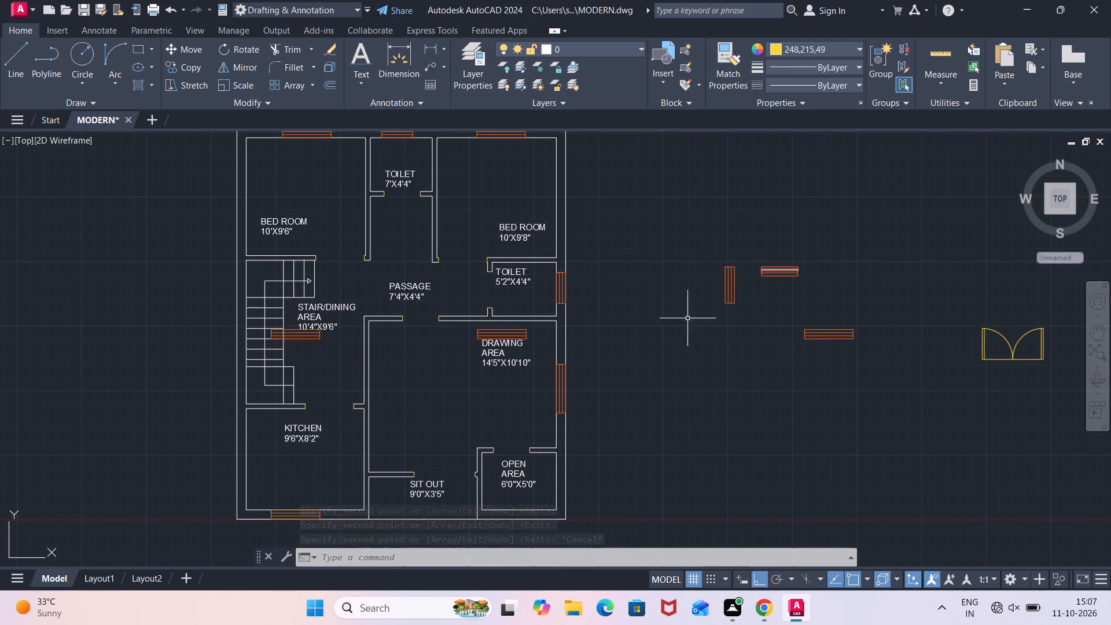
click(536, 324)
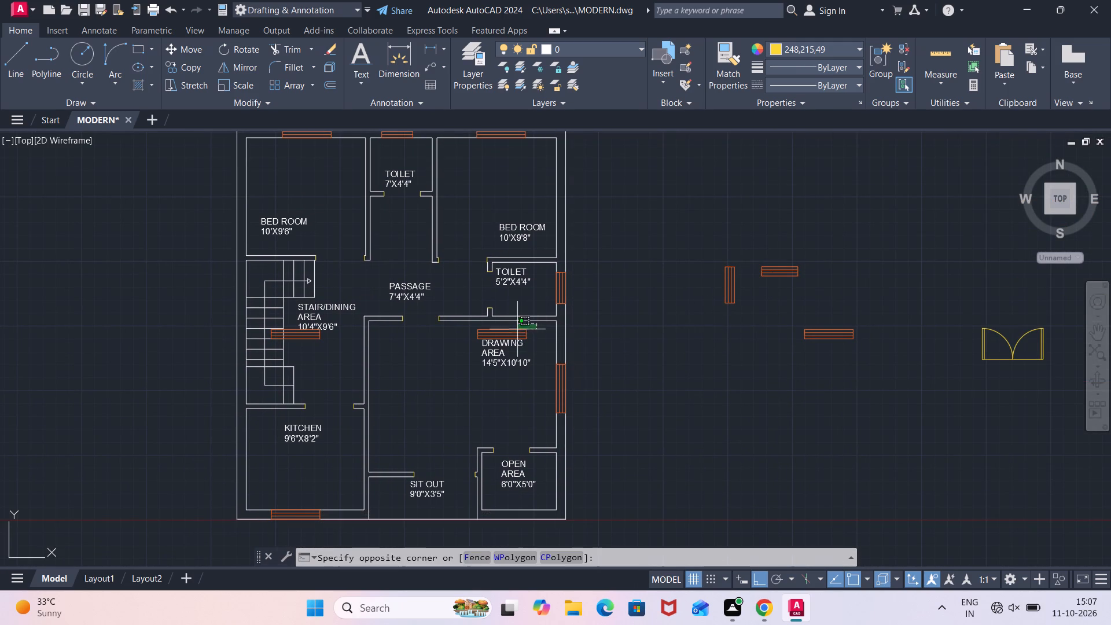
click(474, 339)
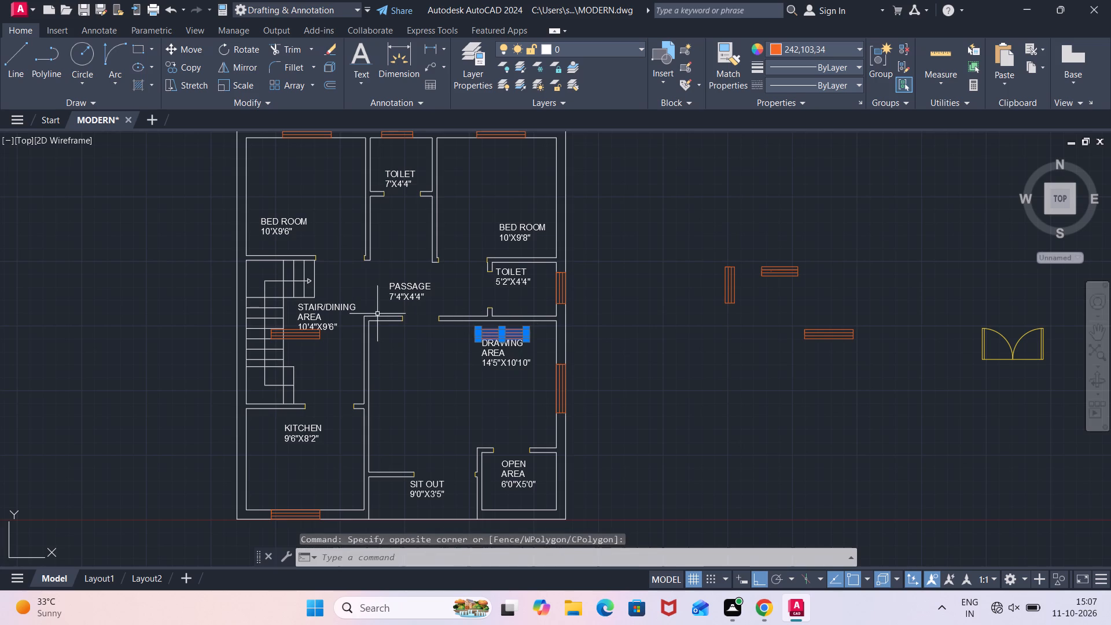
scroll(310, 326, up, 3)
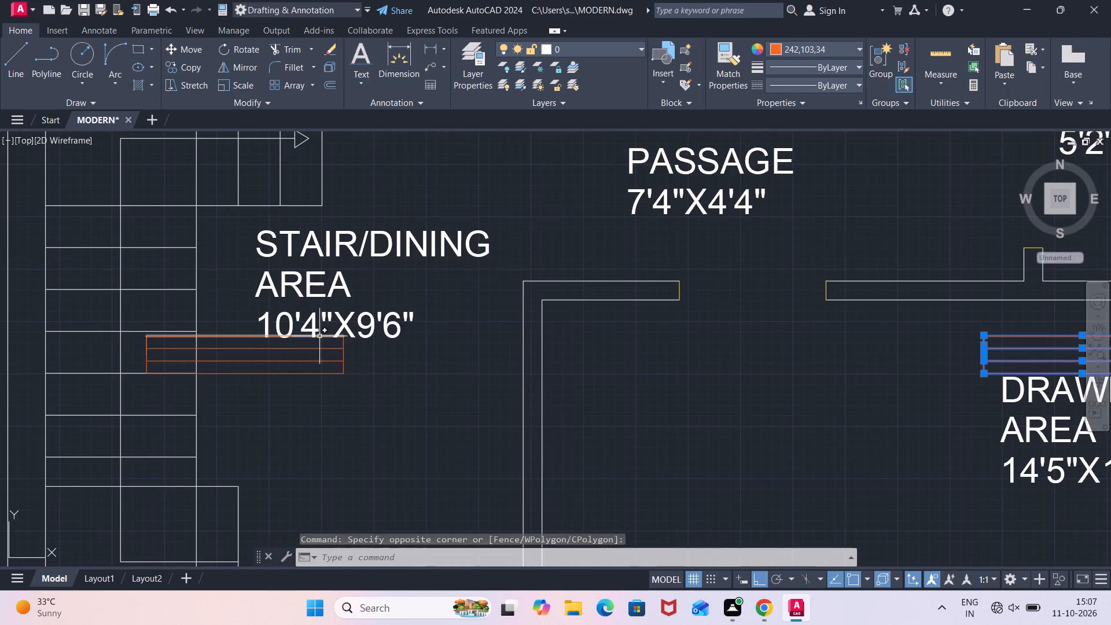
click(322, 334)
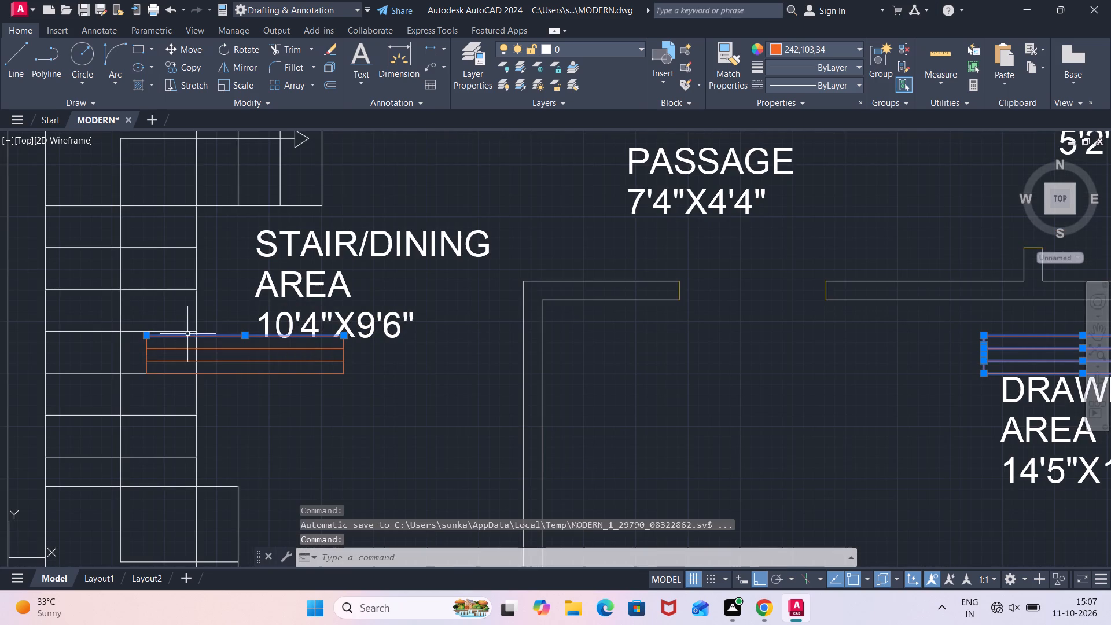
click(136, 325)
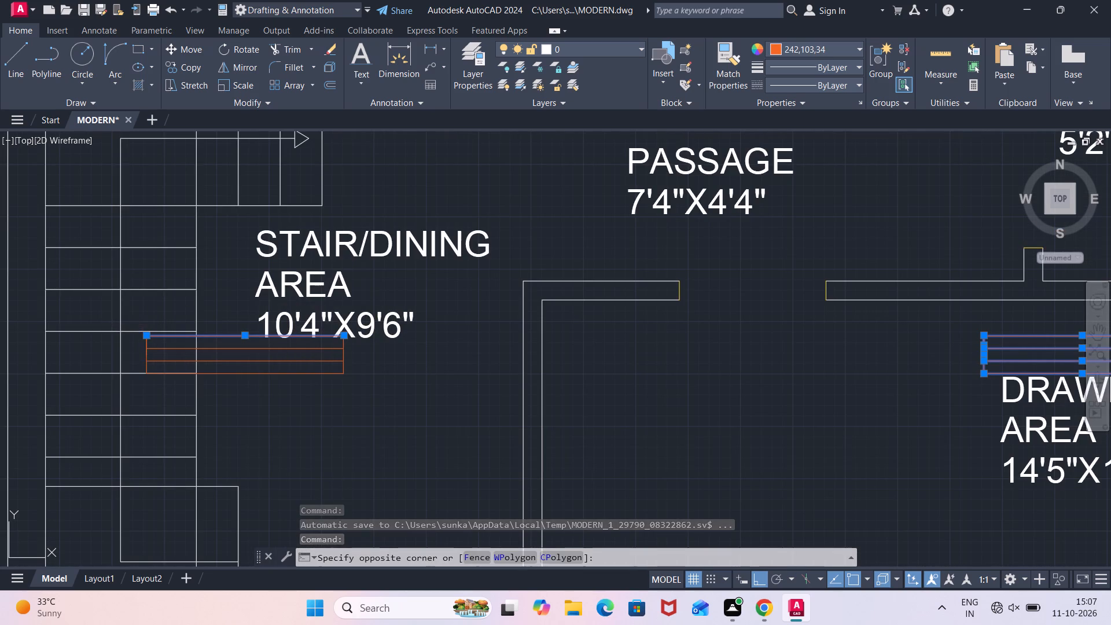
click(347, 387)
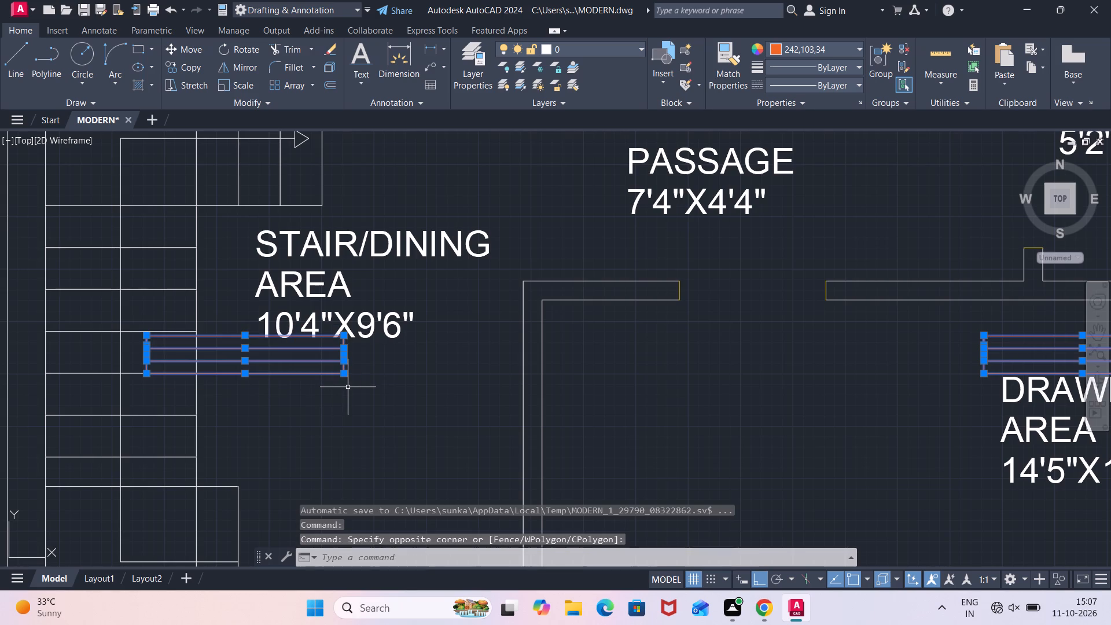
key(Delete)
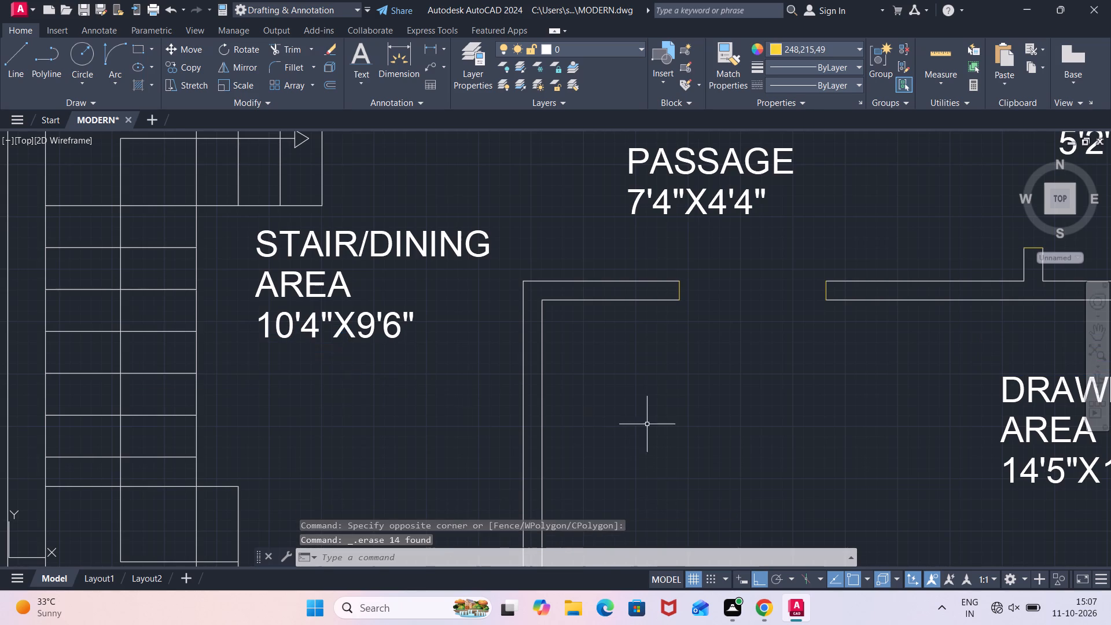
Copy the drawing area's vertical window symbol by its lower-left corner onto the outer face of the kitchen's left outer wall.
scroll(721, 434, down, 3)
middle_drag(731, 435, 583, 386)
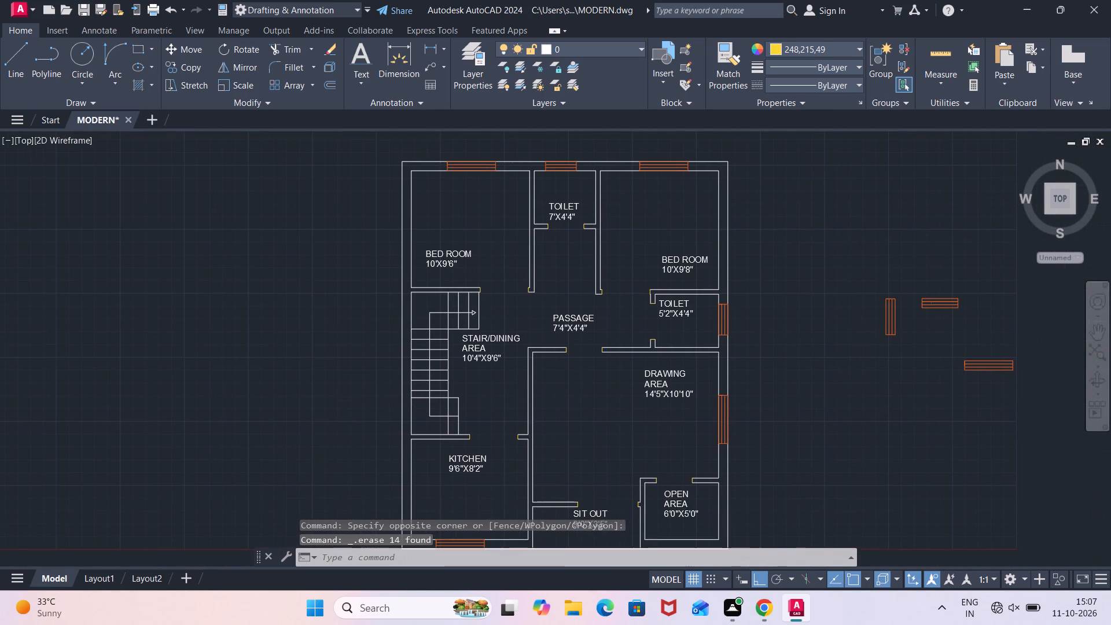
middle_drag(586, 374, 398, 359)
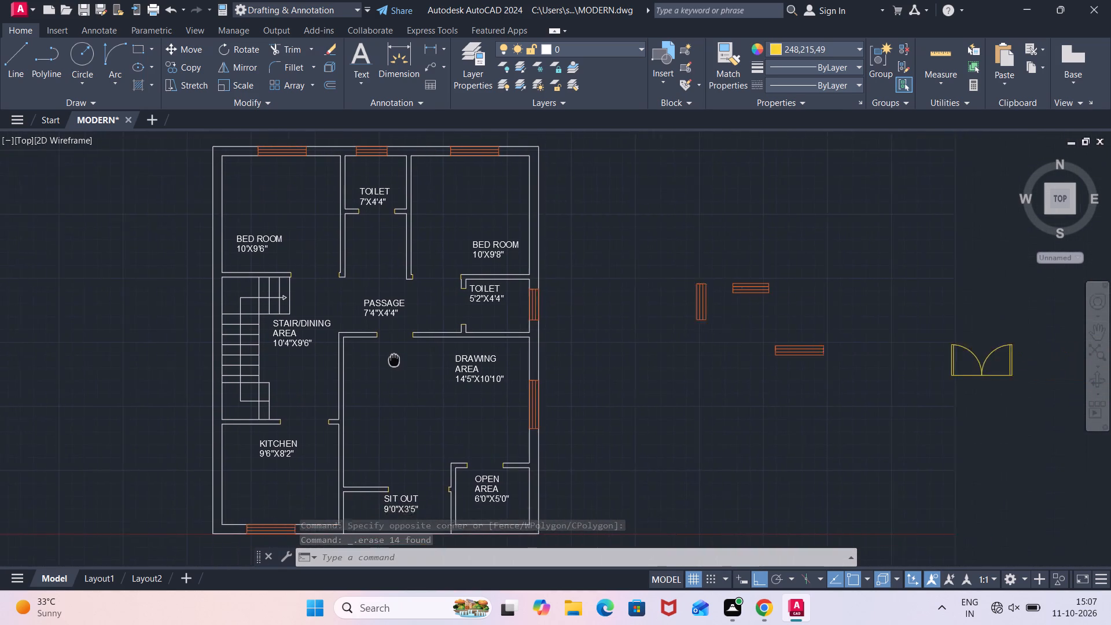
middle_drag(398, 359, 313, 372)
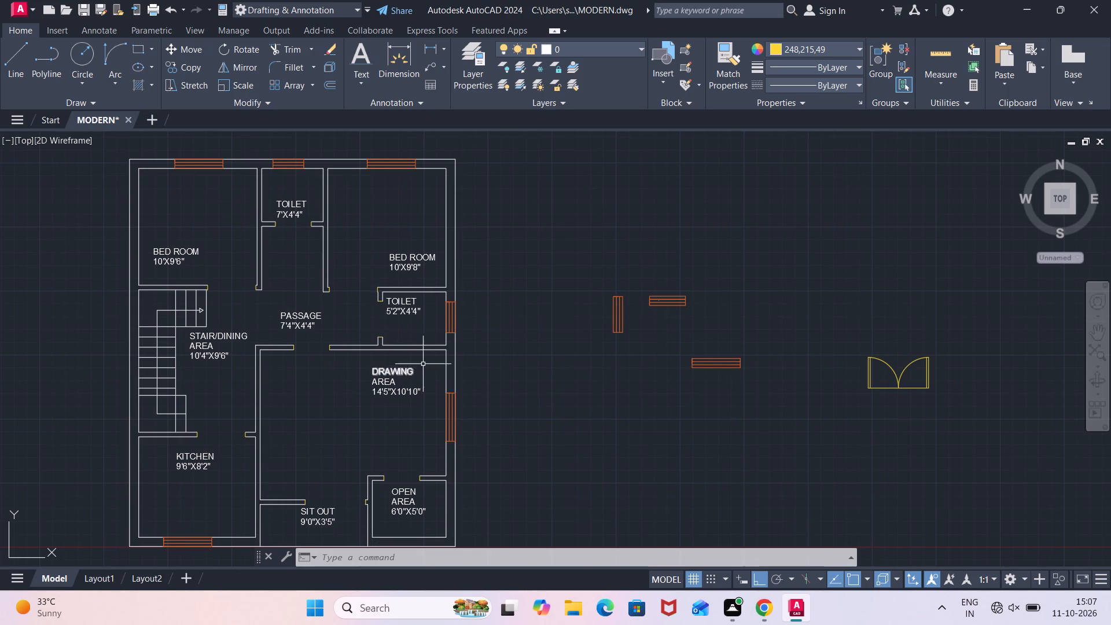
scroll(445, 376, up, 3)
scroll(470, 428, down, 1)
middle_drag(470, 428, 468, 415)
click(474, 436)
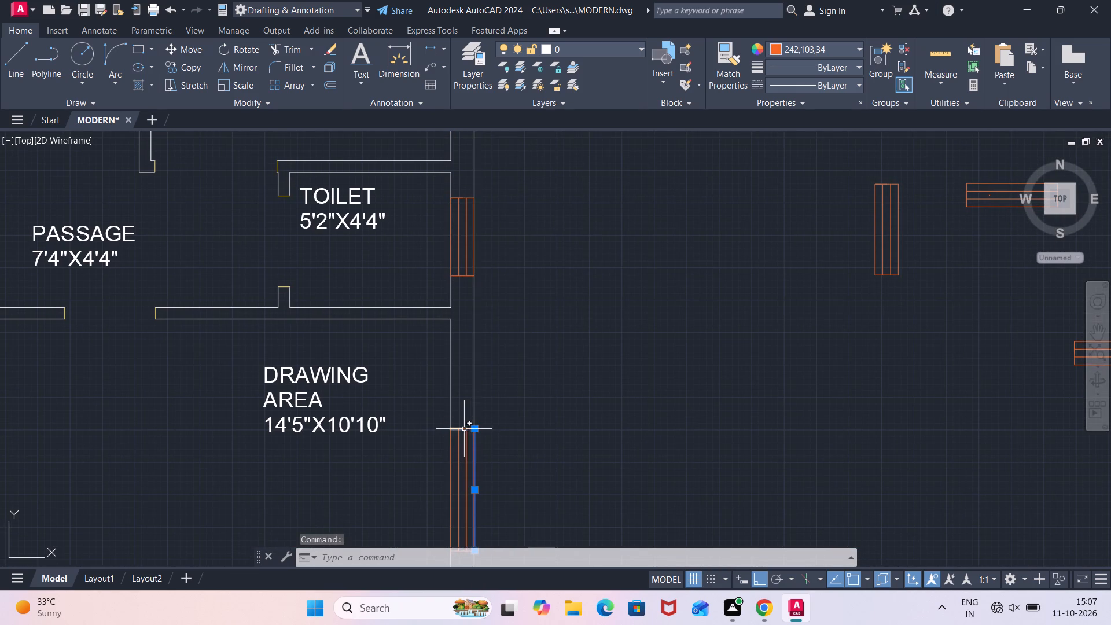
click(464, 429)
click(459, 453)
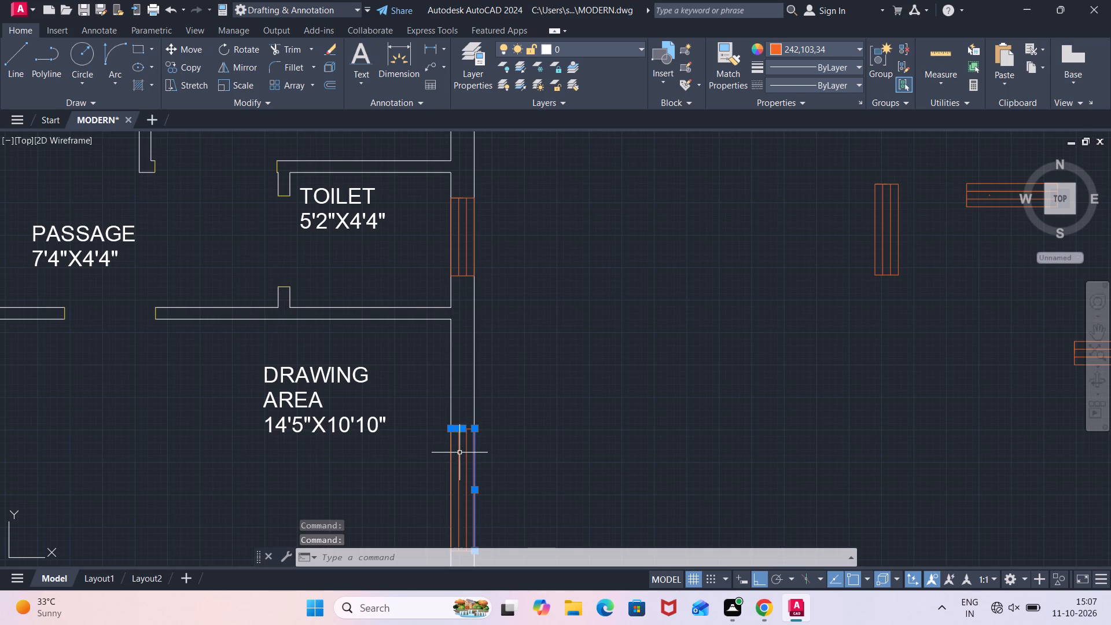
click(466, 453)
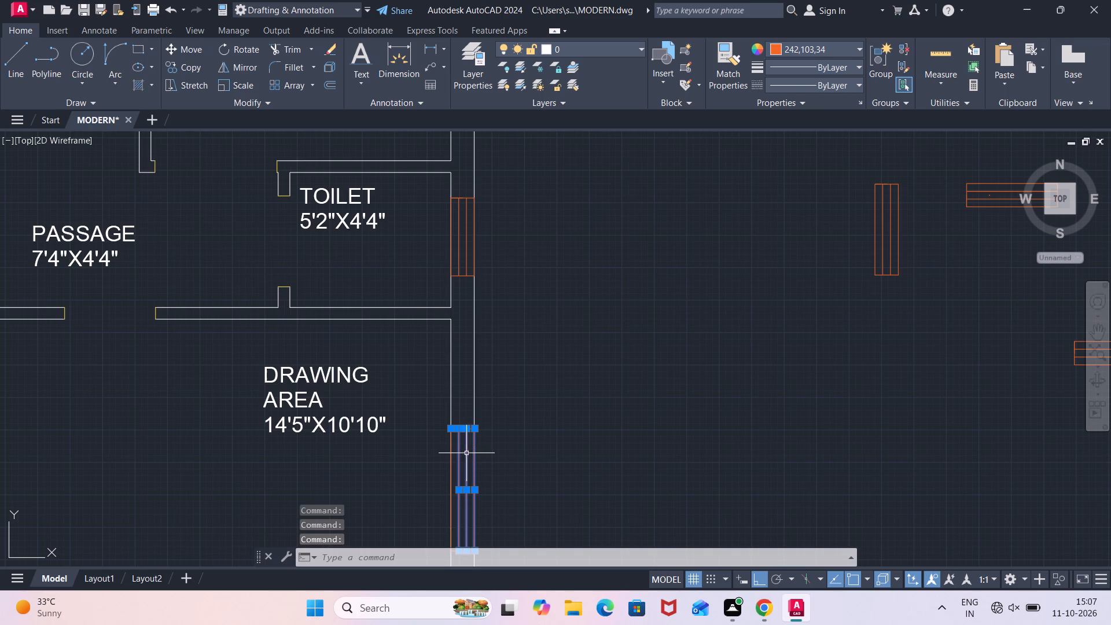
click(449, 456)
middle_drag(457, 459, 454, 439)
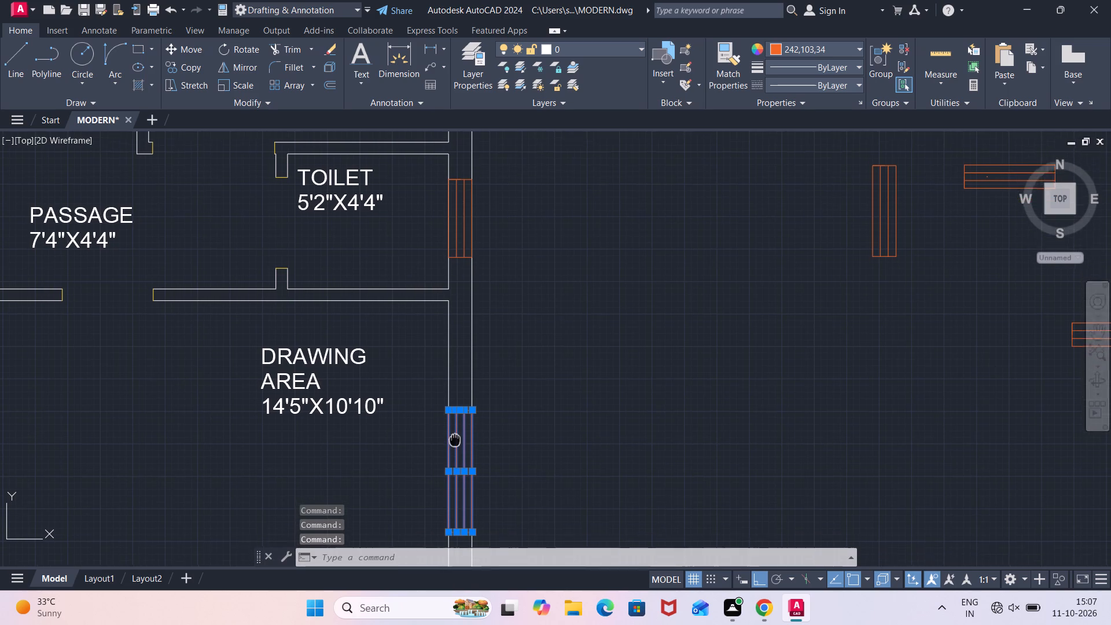
middle_drag(454, 439, 449, 418)
scroll(458, 551, up, 3)
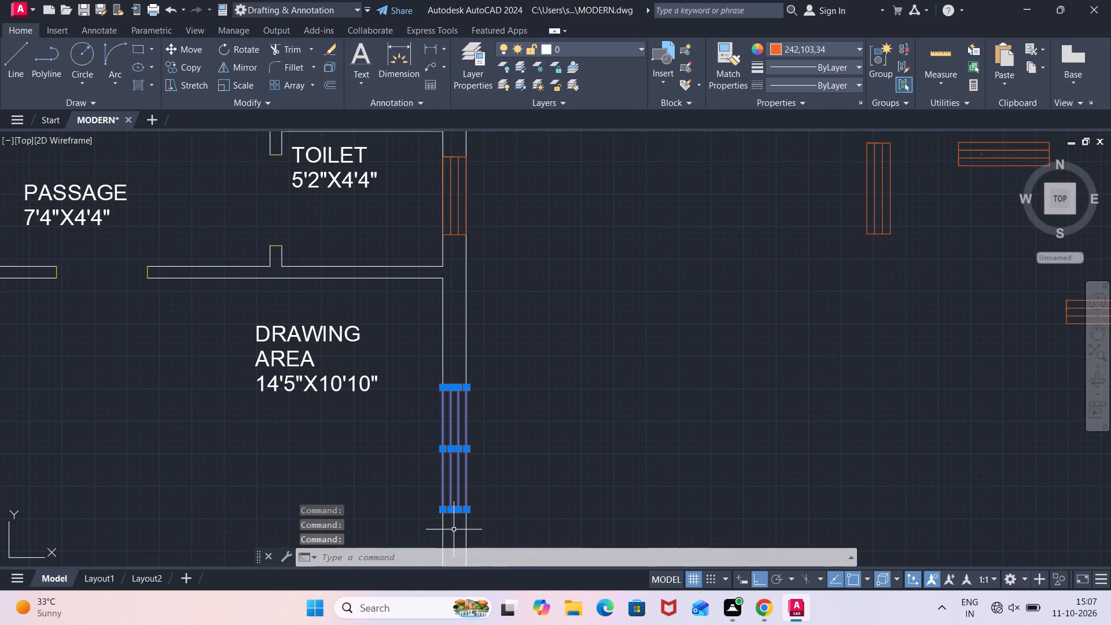
scroll(453, 528, up, 5)
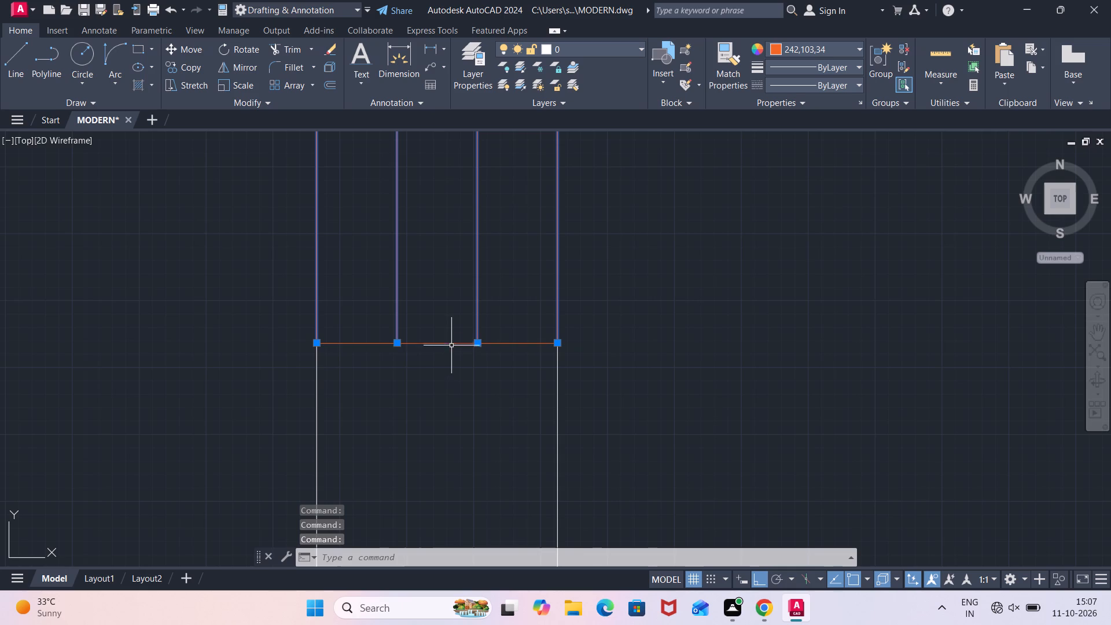
click(453, 341)
click(448, 376)
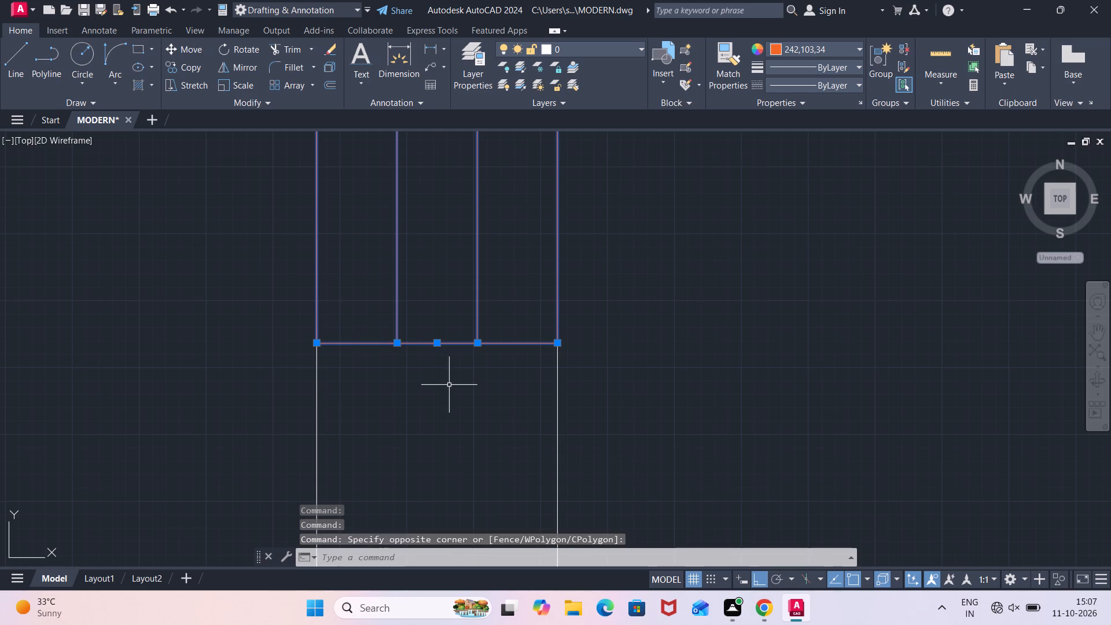
key(m)
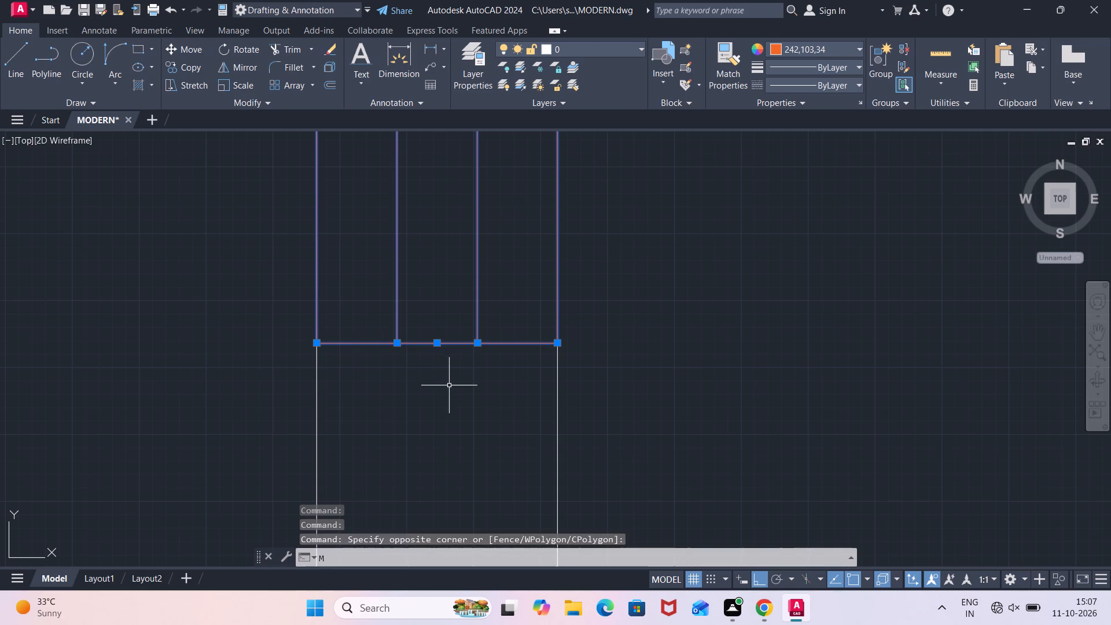
key(BackSpace)
text(CO)
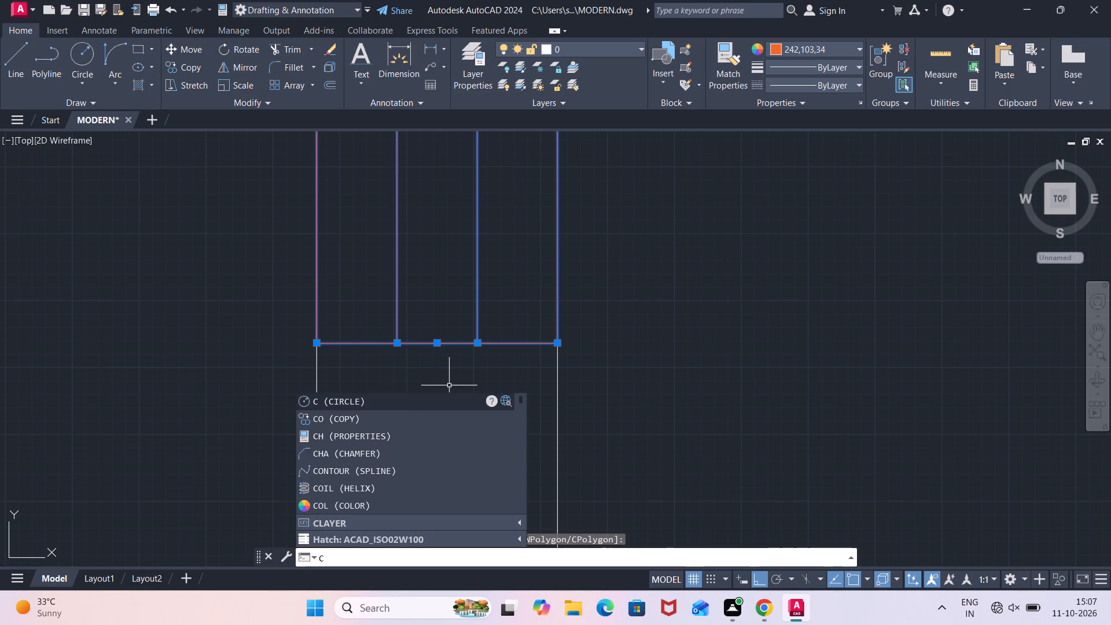
key(Return)
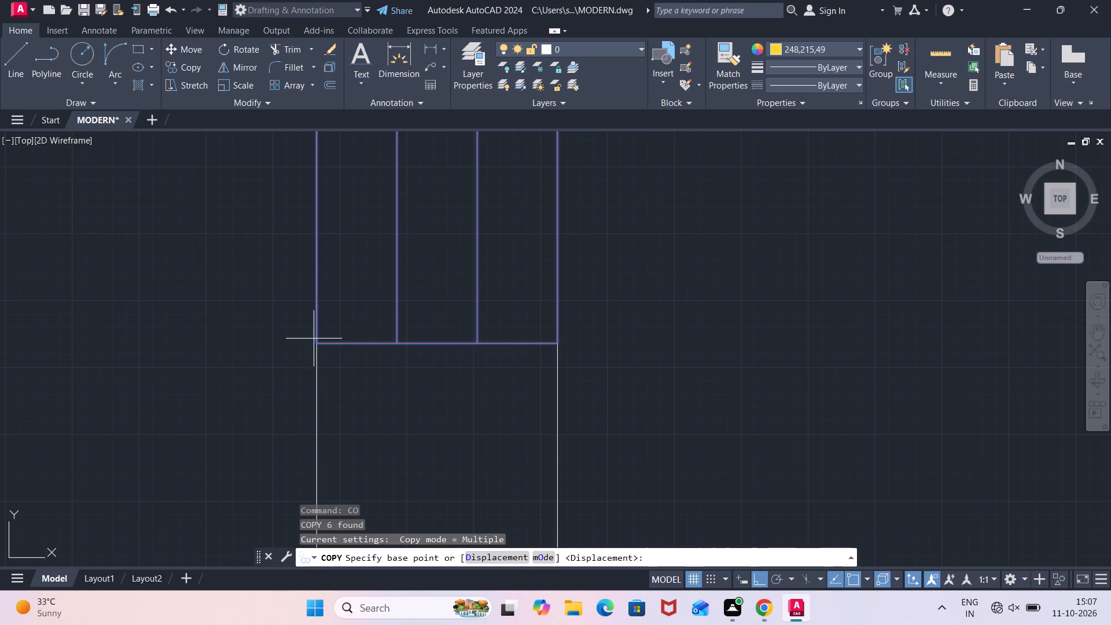
click(313, 344)
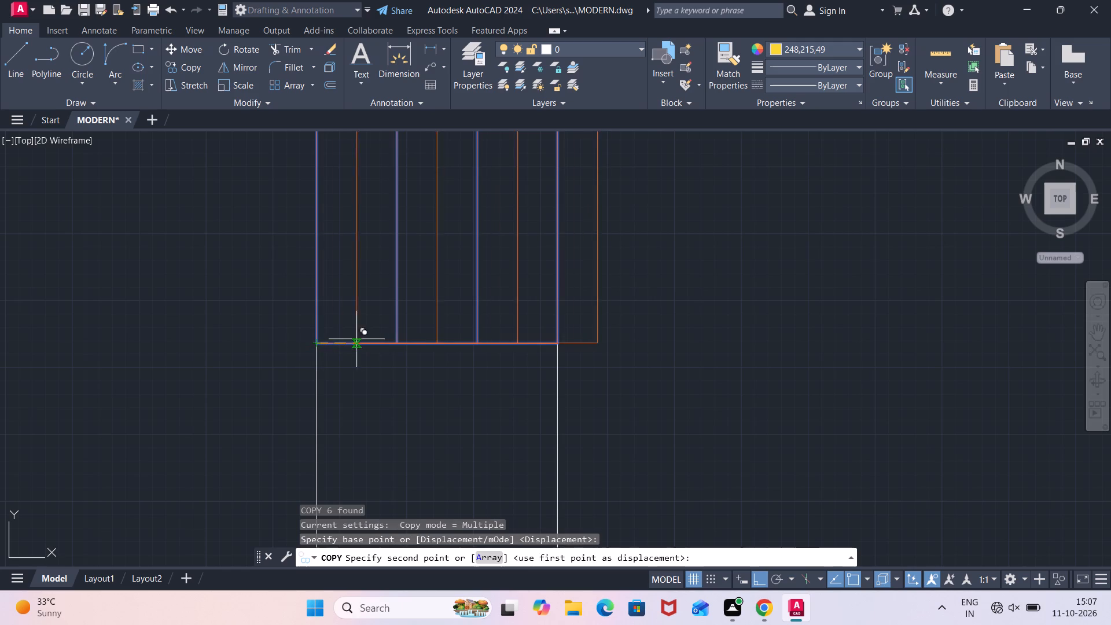
scroll(678, 354, down, 7)
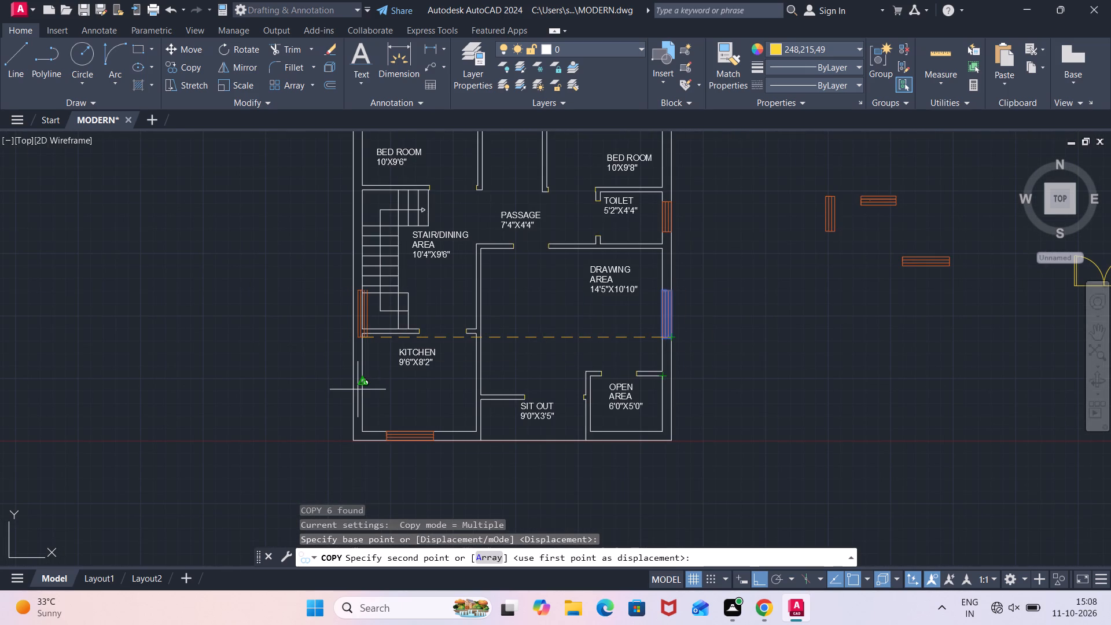
scroll(358, 389, up, 3)
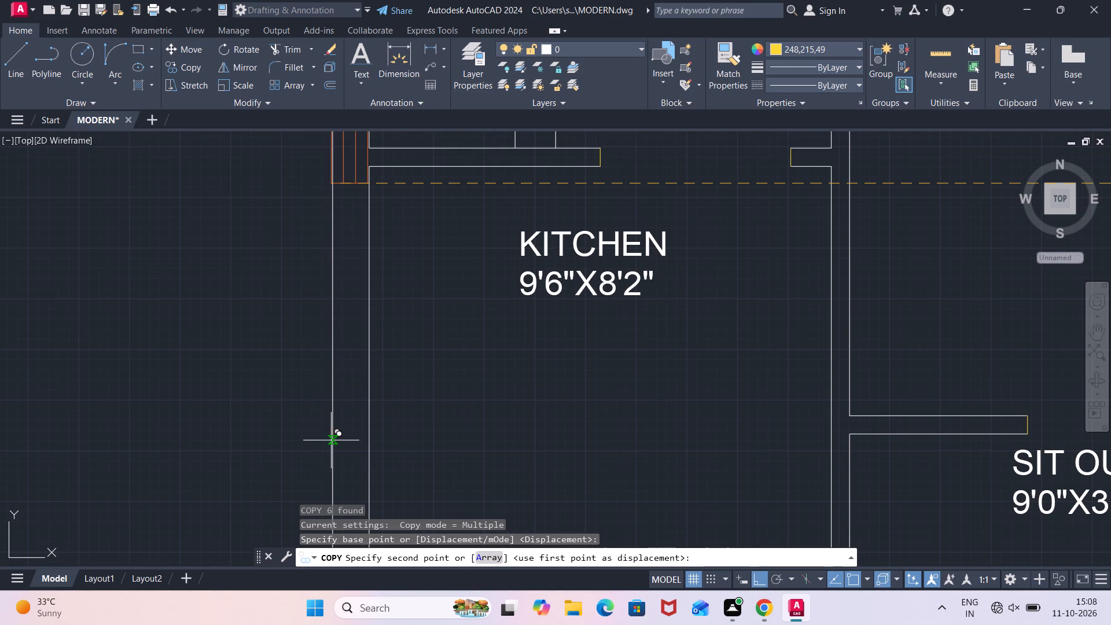
click(331, 440)
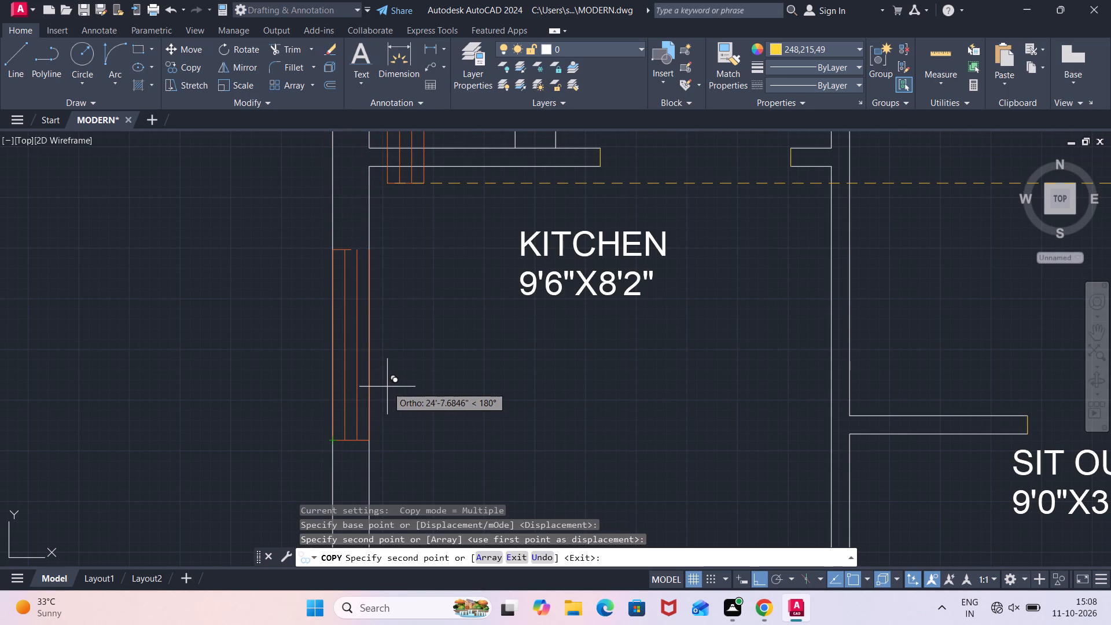
key(Escape)
Stretch the short top line of the kitchen's new vertical window to the wall's inner face.
scroll(368, 304, up, 3)
scroll(368, 303, down, 2)
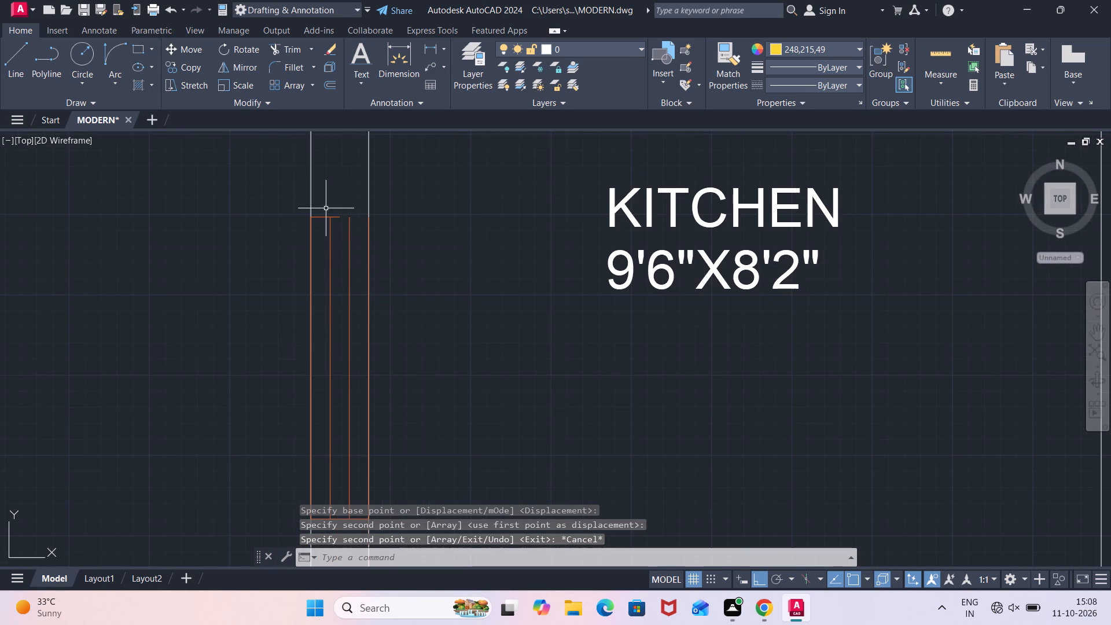
click(337, 218)
click(337, 218)
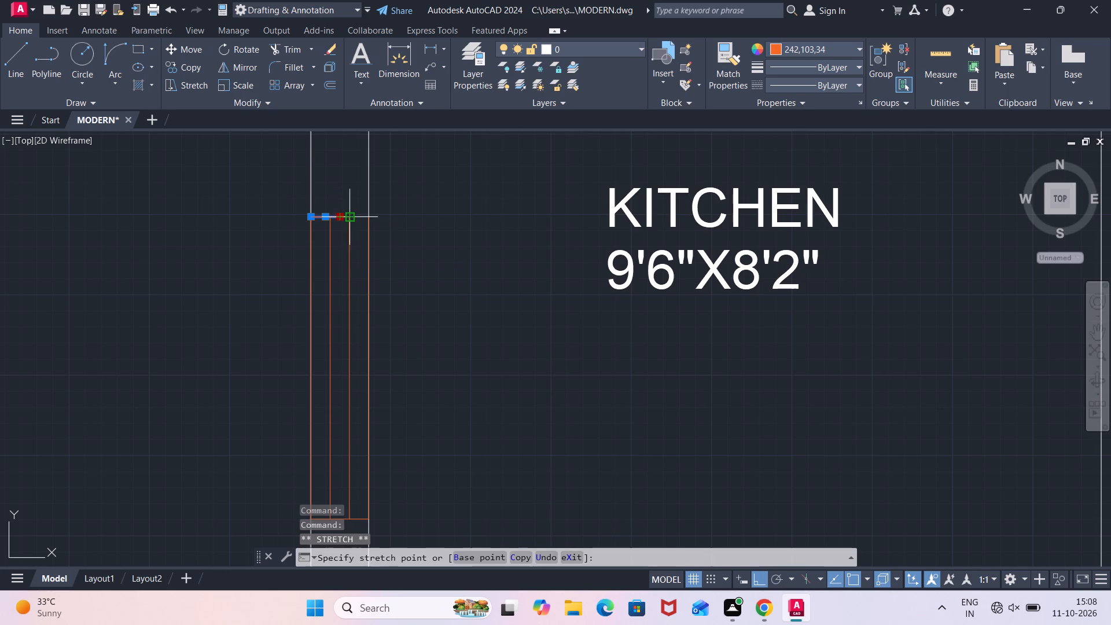
click(369, 215)
key(Escape)
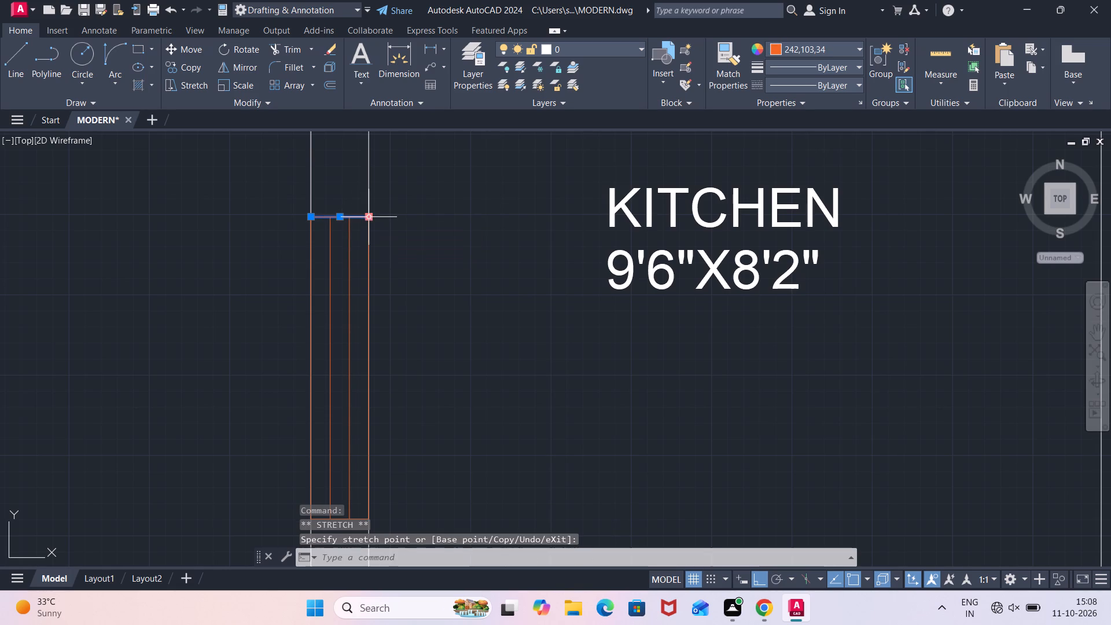
scroll(392, 237, down, 2)
key(Escape)
scroll(383, 242, up, 3)
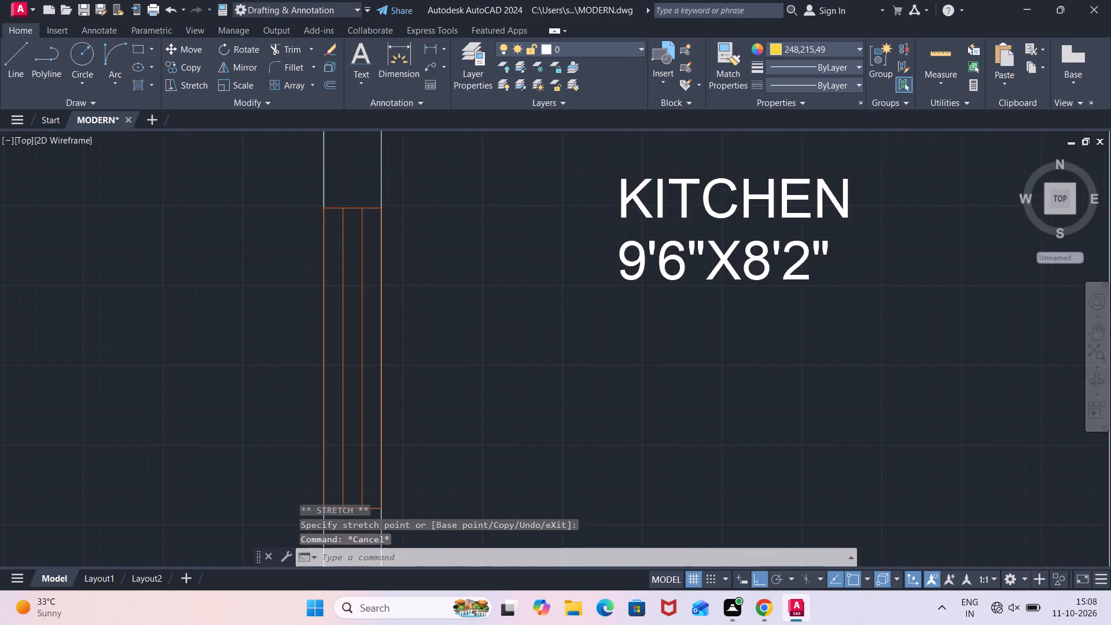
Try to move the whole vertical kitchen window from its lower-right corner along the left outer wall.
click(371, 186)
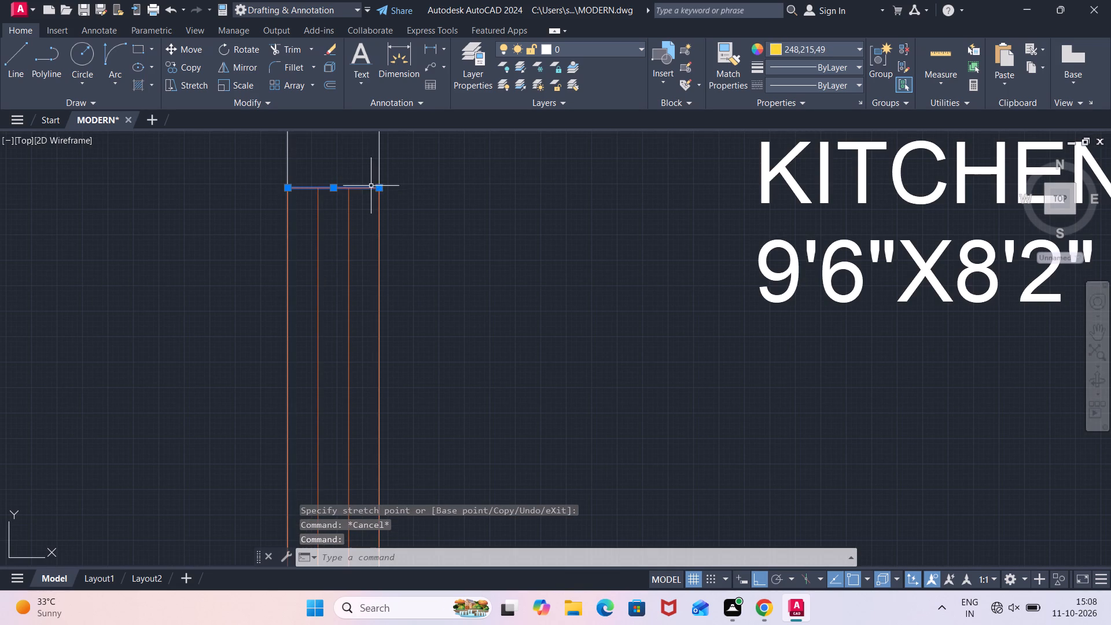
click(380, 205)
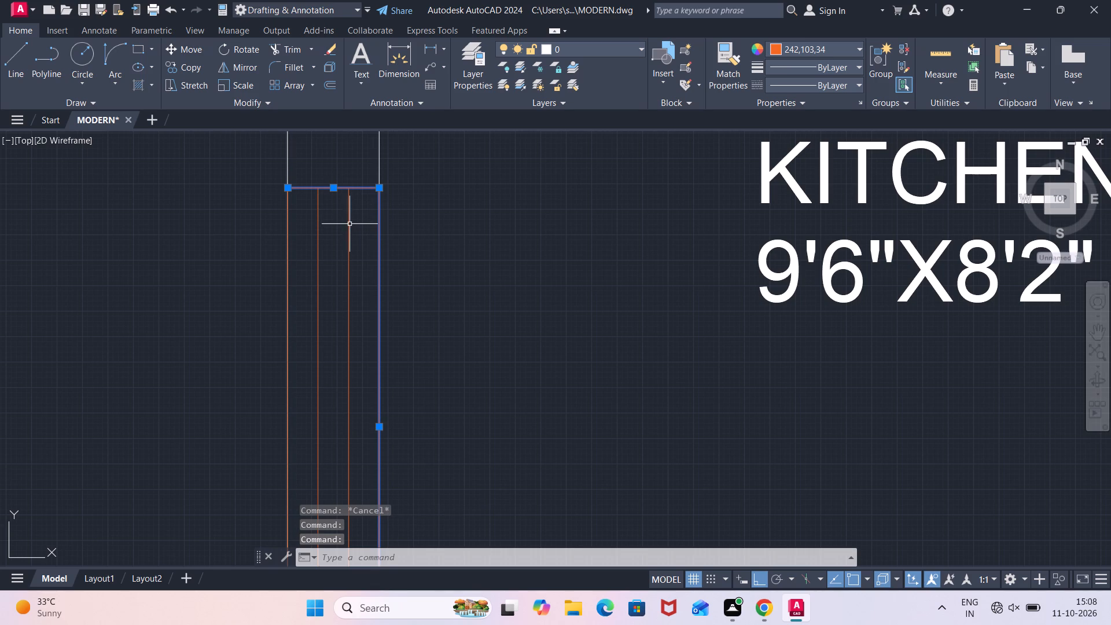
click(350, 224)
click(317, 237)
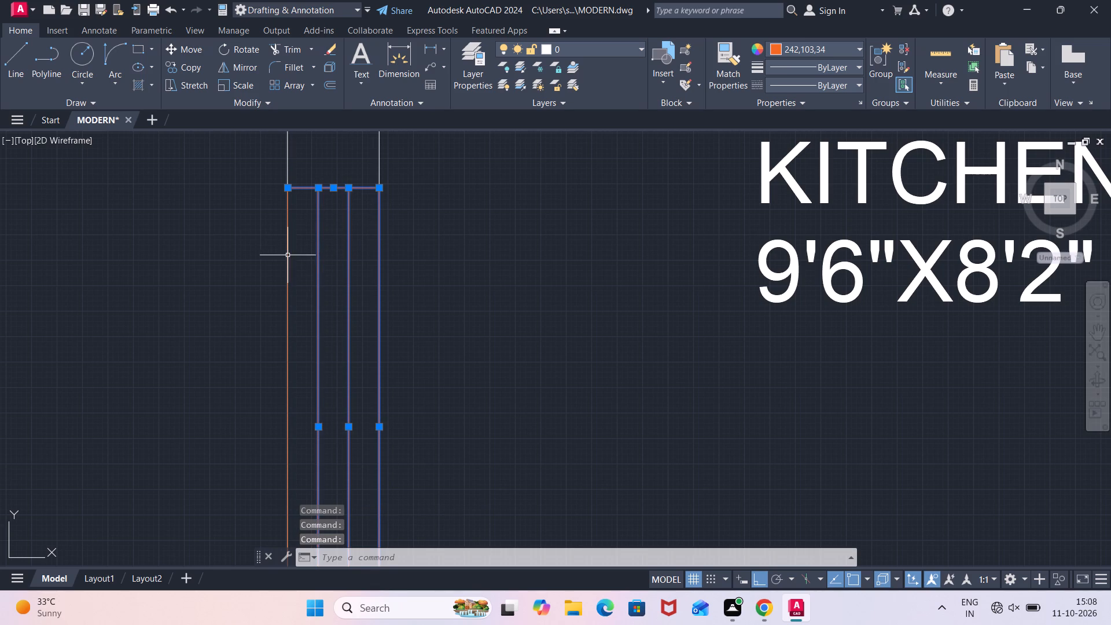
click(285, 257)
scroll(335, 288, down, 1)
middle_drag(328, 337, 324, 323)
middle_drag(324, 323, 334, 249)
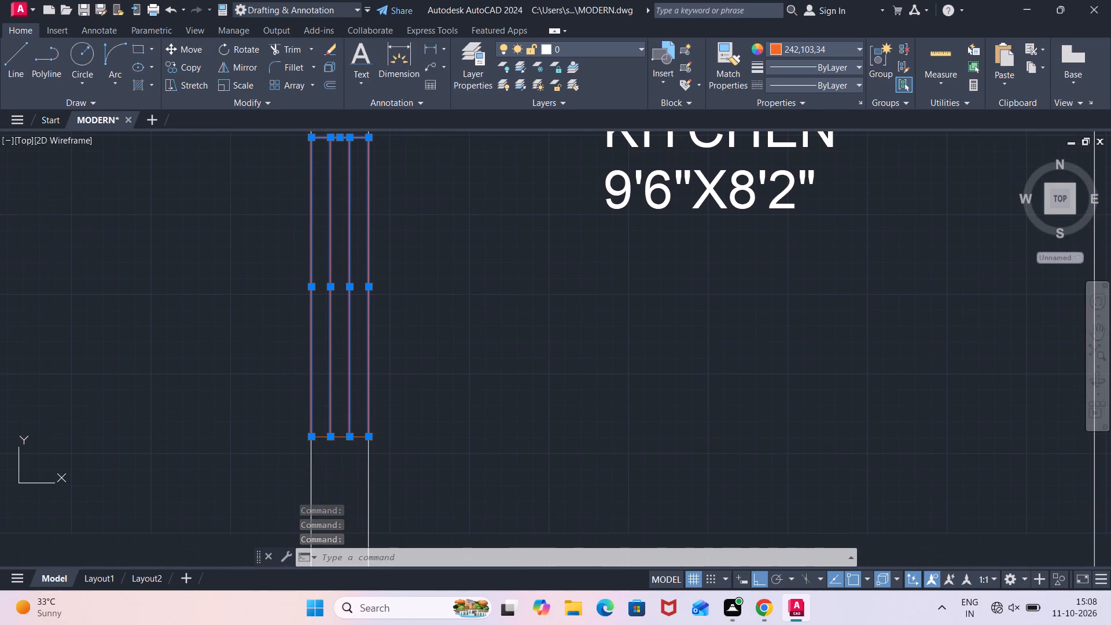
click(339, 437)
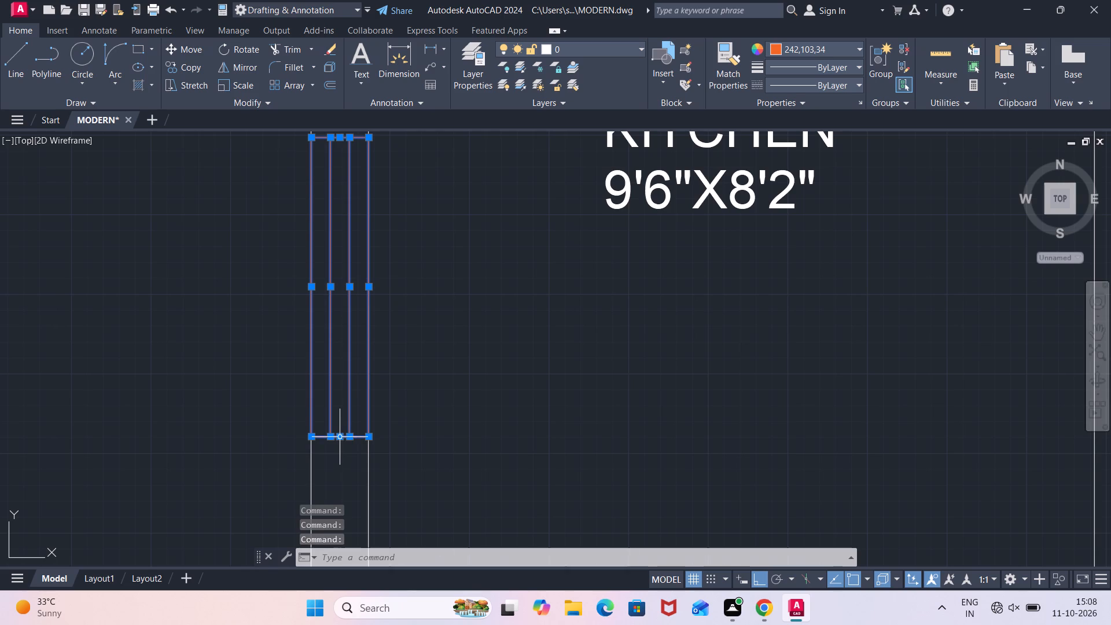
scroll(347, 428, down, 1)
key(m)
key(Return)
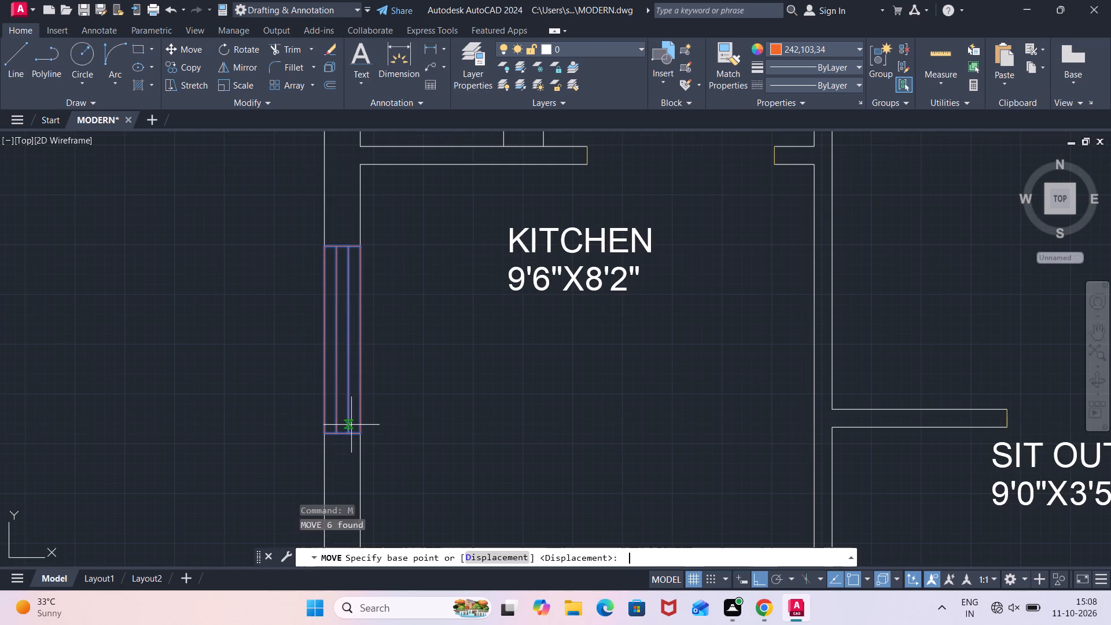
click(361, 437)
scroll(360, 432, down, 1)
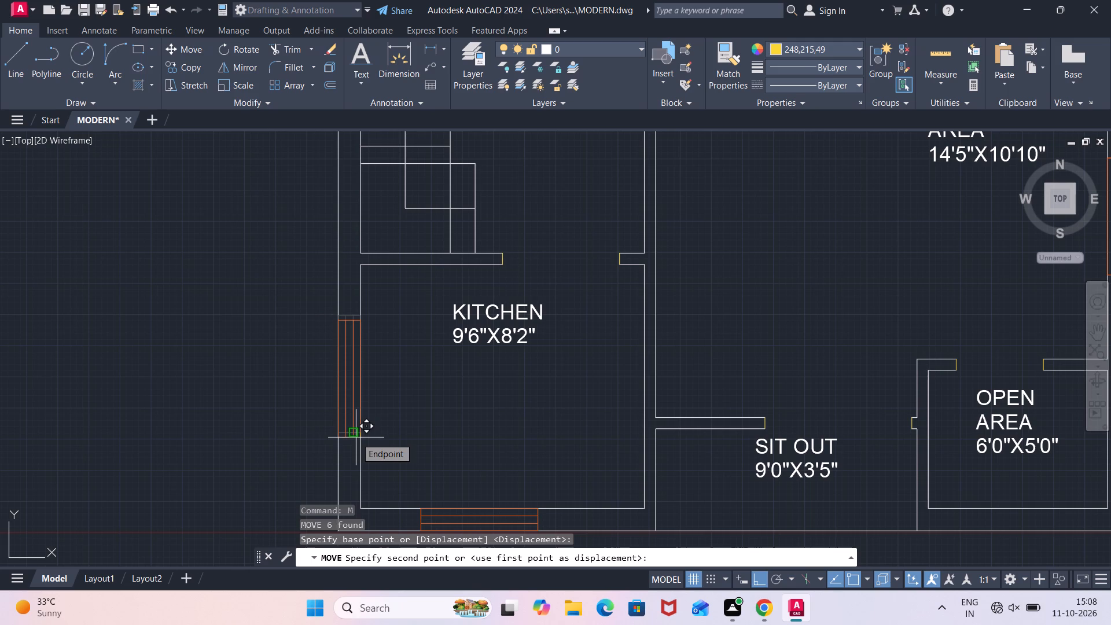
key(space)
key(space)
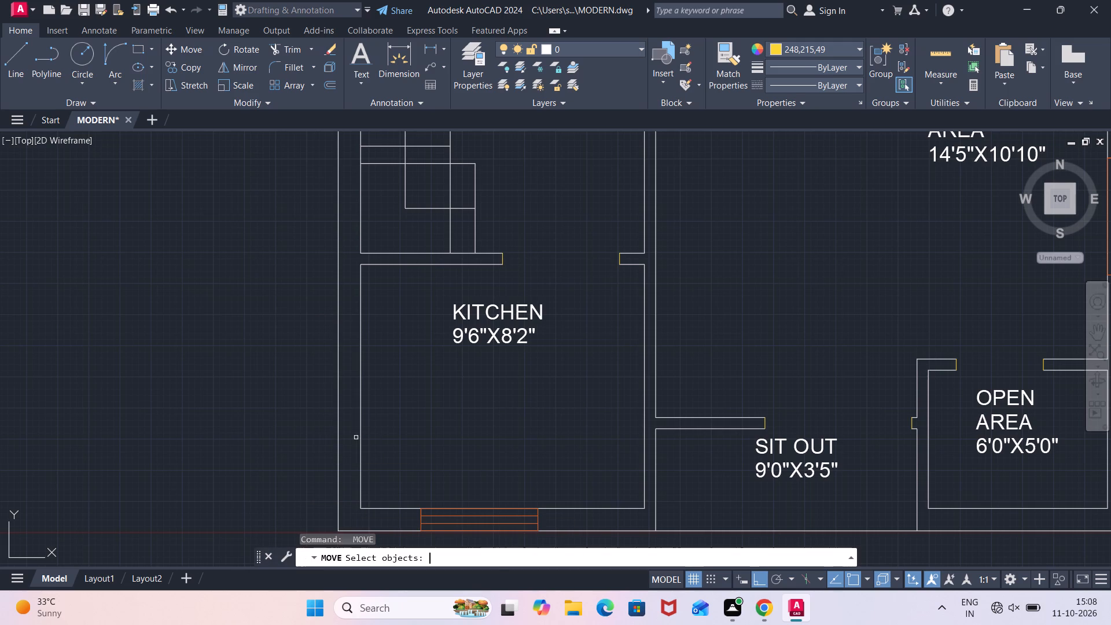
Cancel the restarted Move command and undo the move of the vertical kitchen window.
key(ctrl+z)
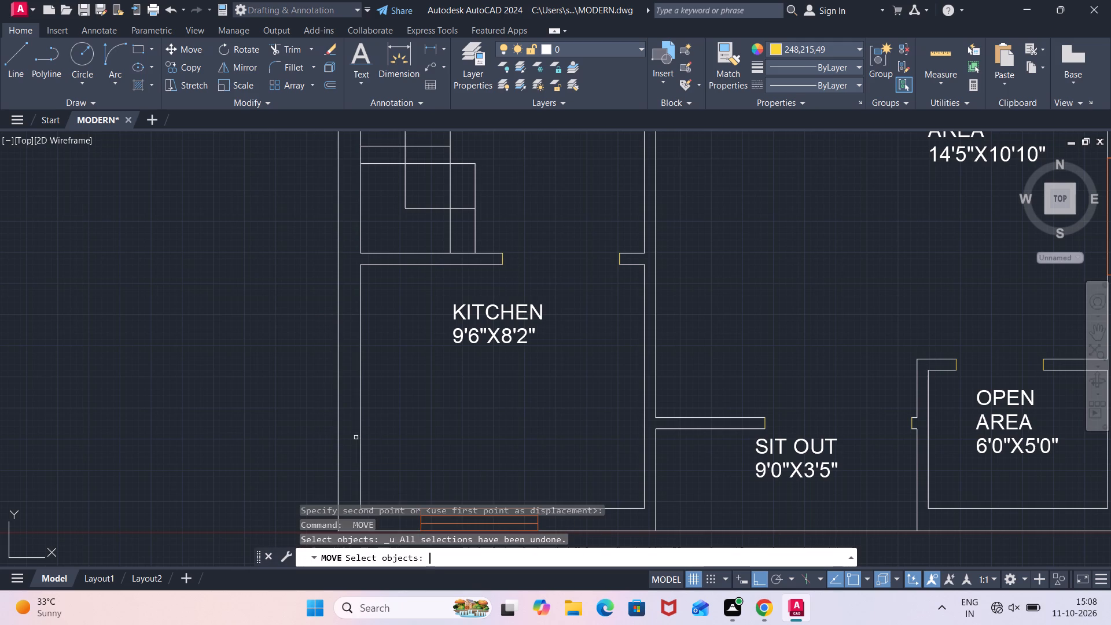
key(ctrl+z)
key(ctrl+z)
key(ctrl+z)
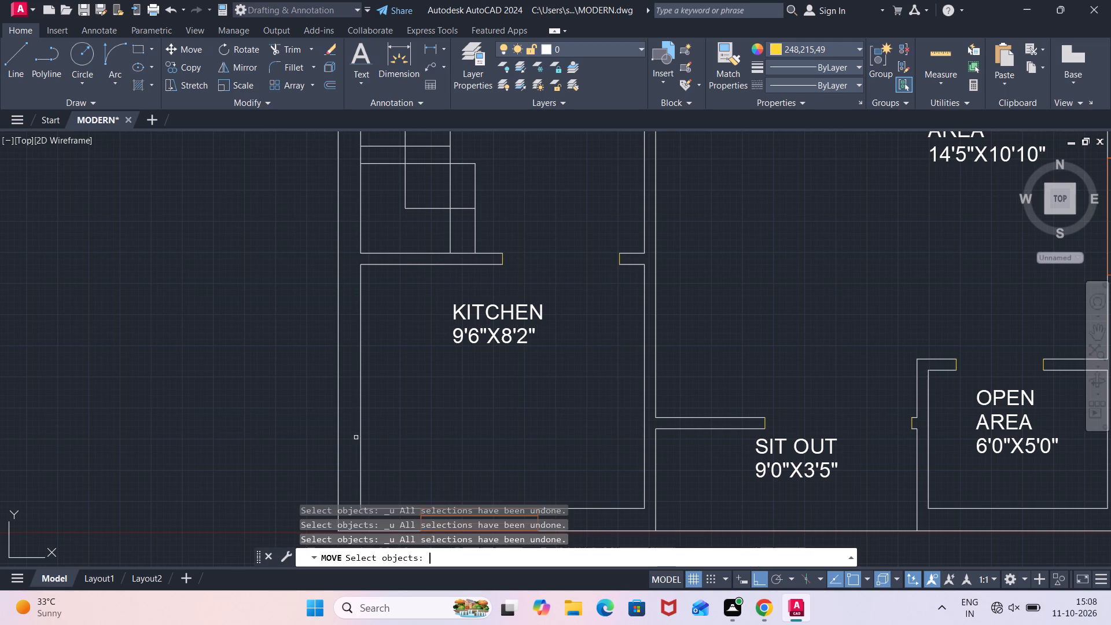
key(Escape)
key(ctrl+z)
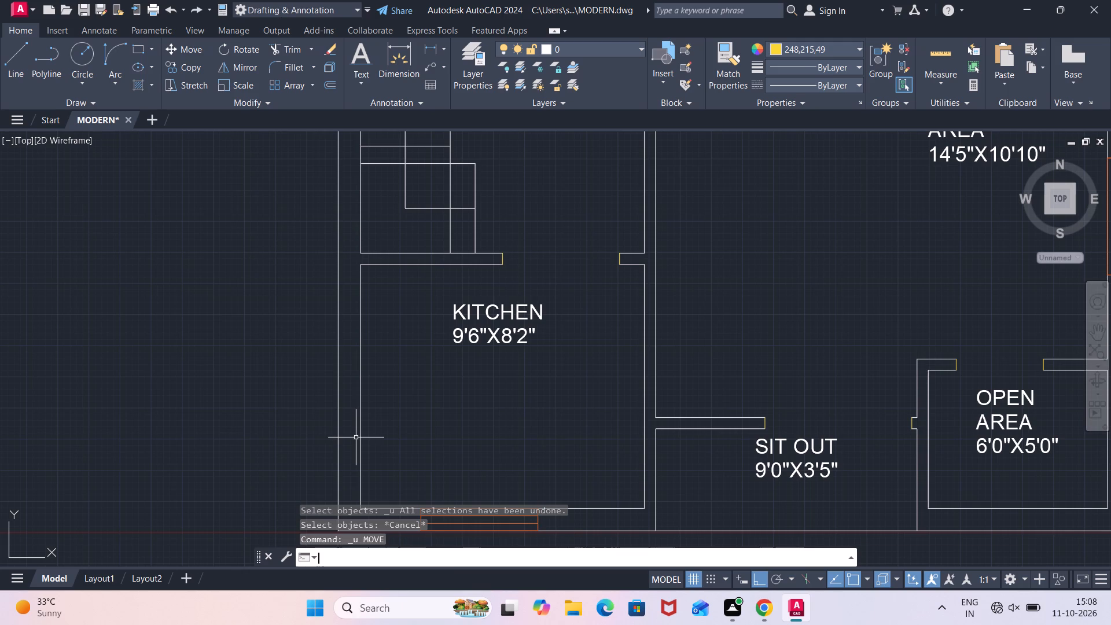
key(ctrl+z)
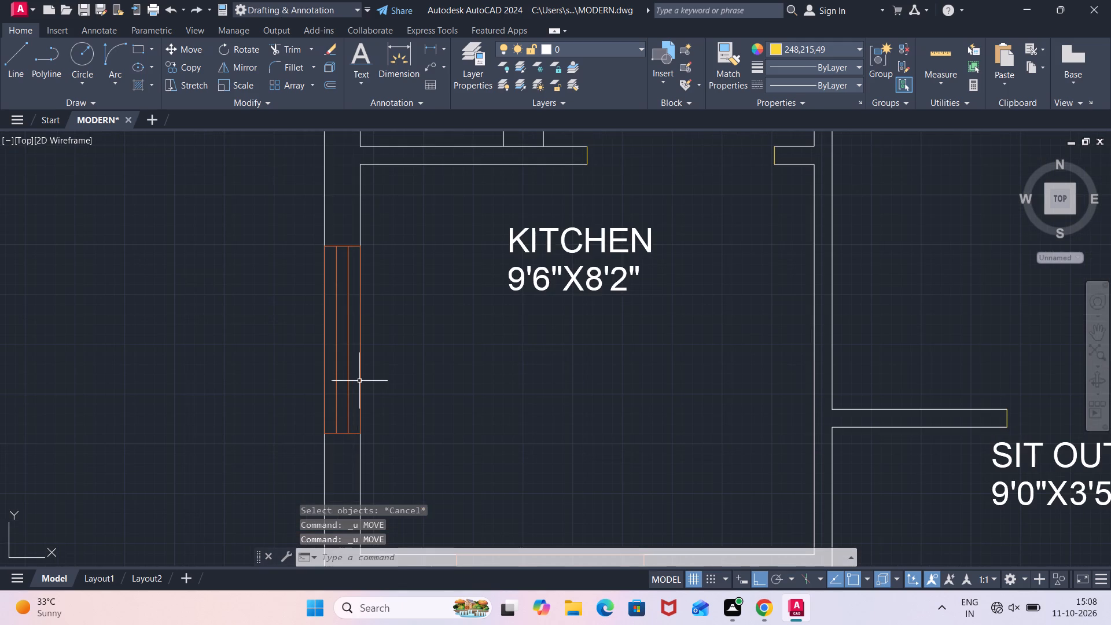
Copy the kitchen's vertical window symbol by its upper-right corner onto the inner face of the 10'X9'6" bedroom's left outer wall.
click(361, 378)
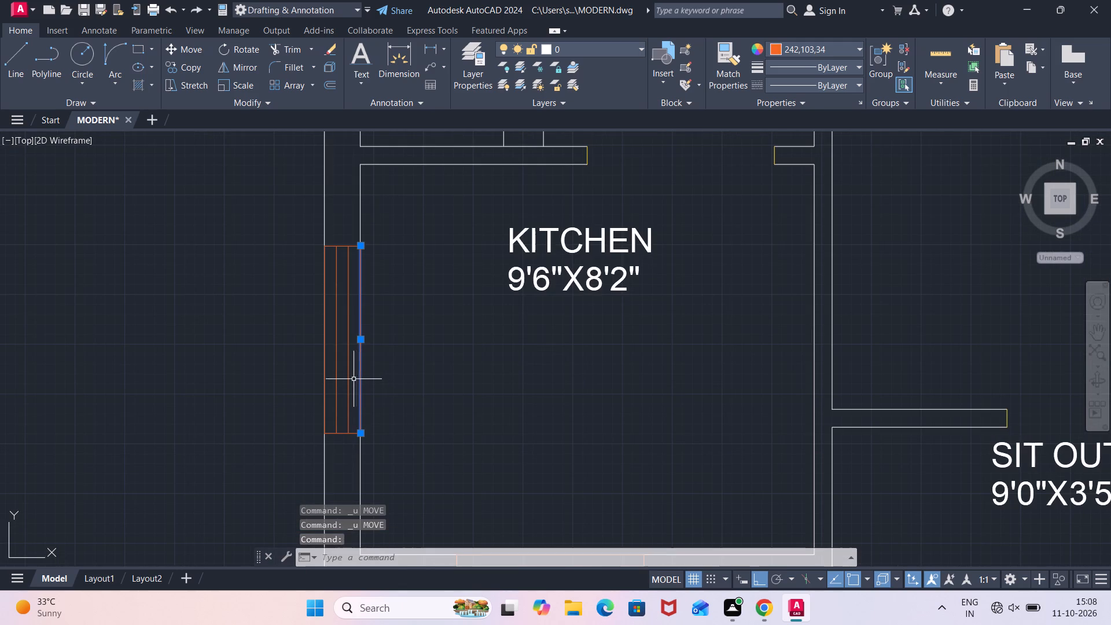
click(325, 386)
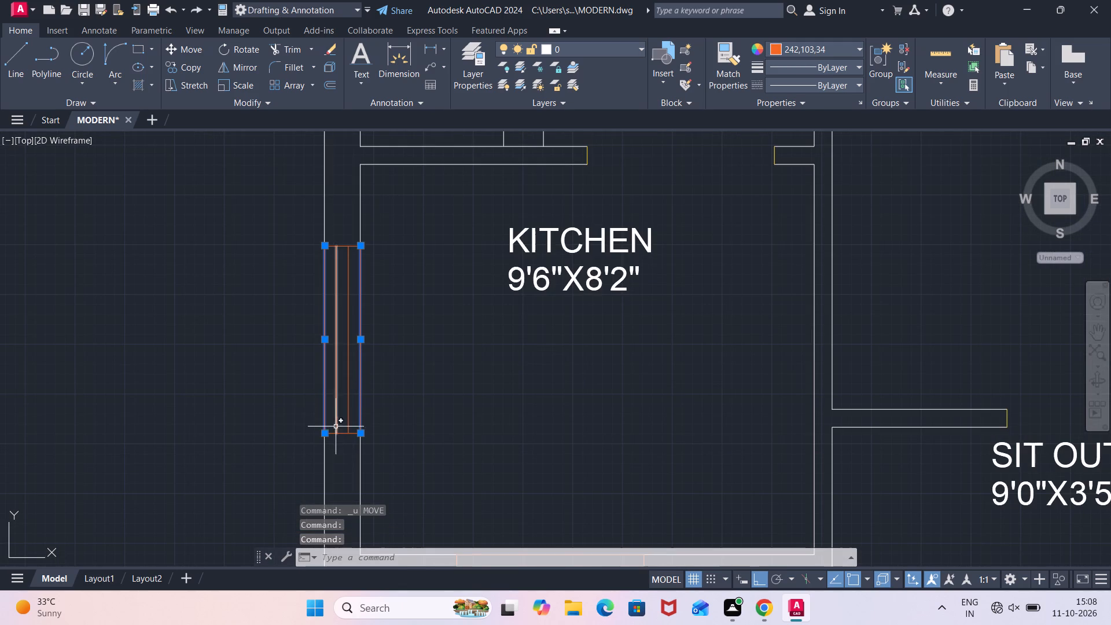
click(340, 433)
click(335, 410)
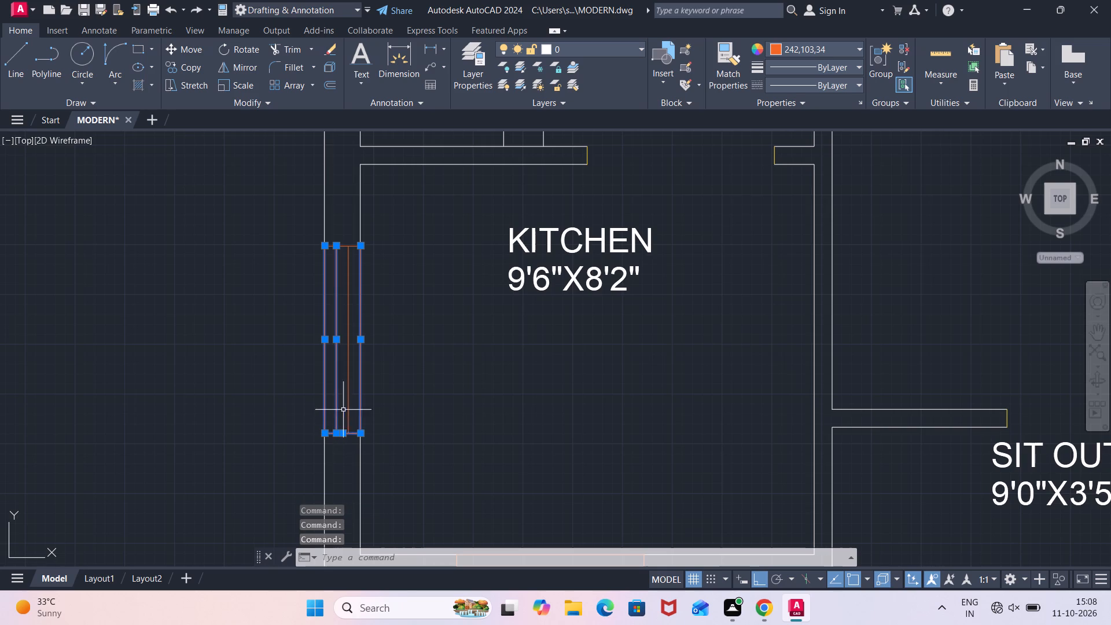
click(350, 409)
scroll(362, 262, up, 2)
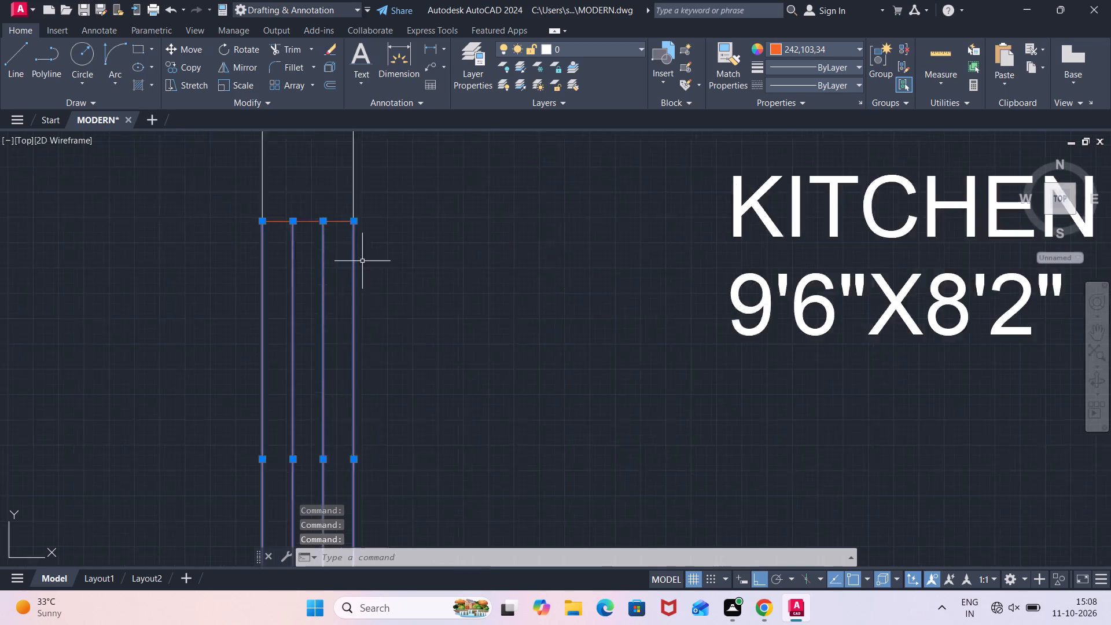
scroll(362, 261, up, 1)
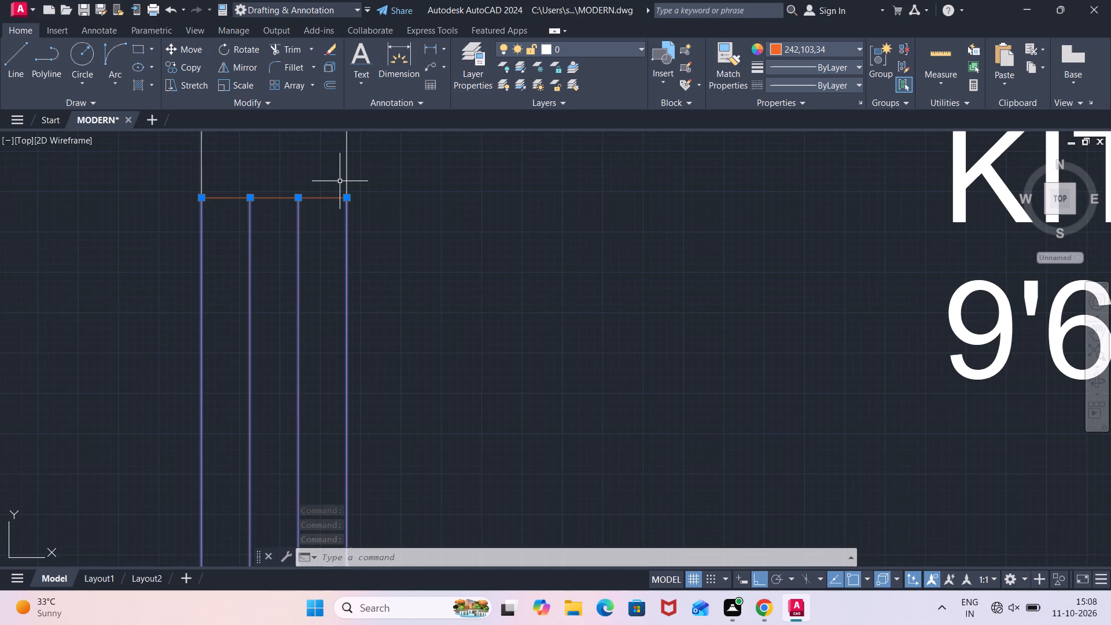
click(317, 198)
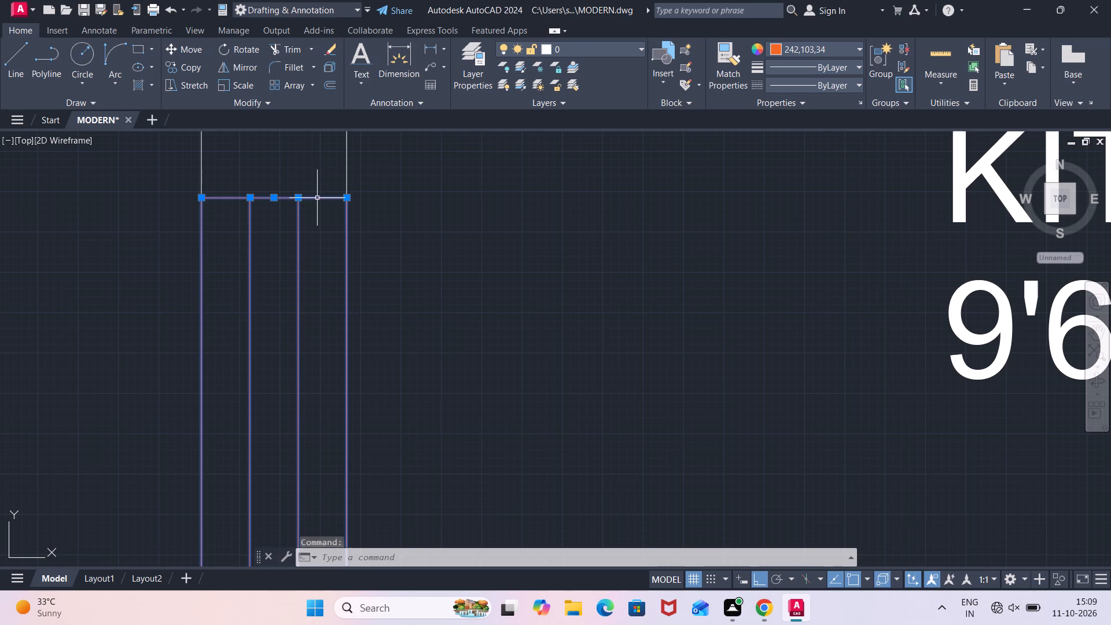
key(c)
key(o)
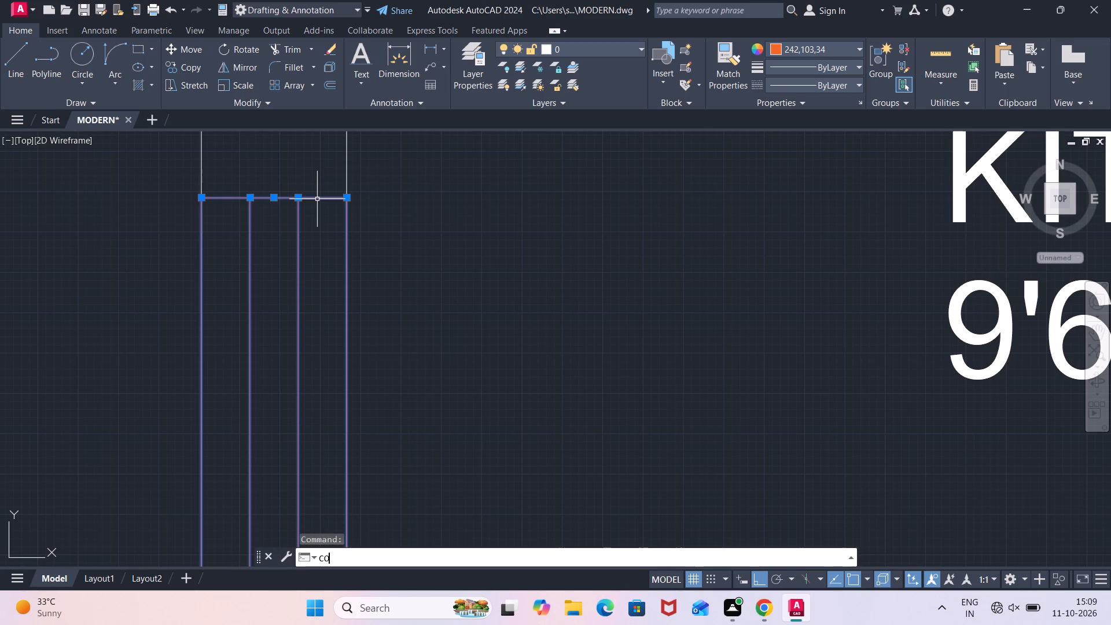
key(Return)
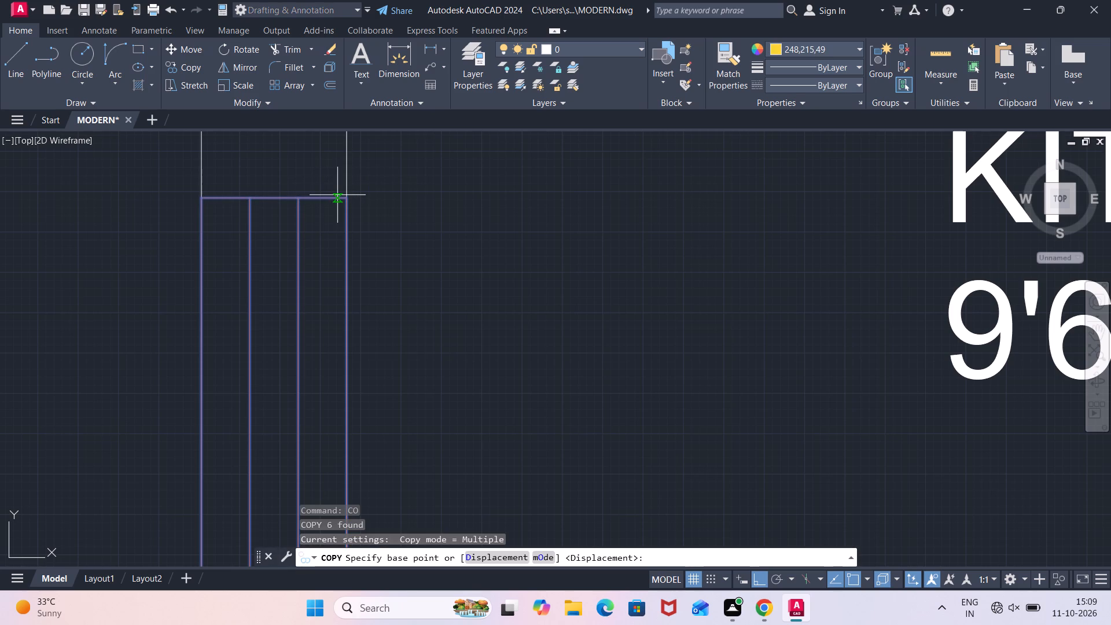
click(347, 199)
scroll(358, 178, down, 4)
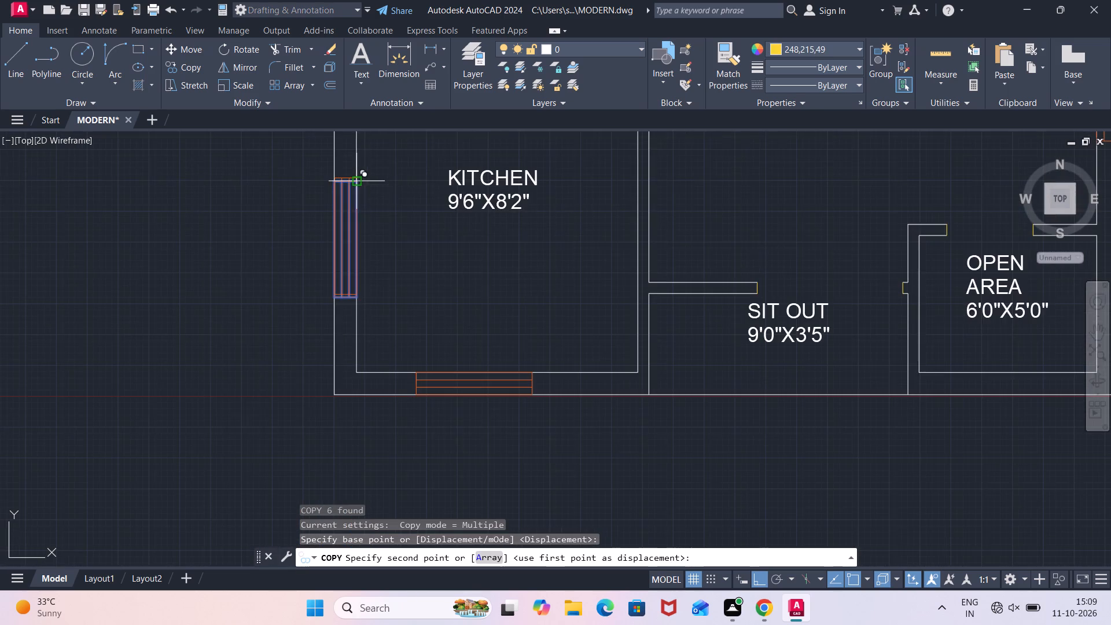
middle_drag(366, 174, 395, 478)
scroll(395, 478, up, 1)
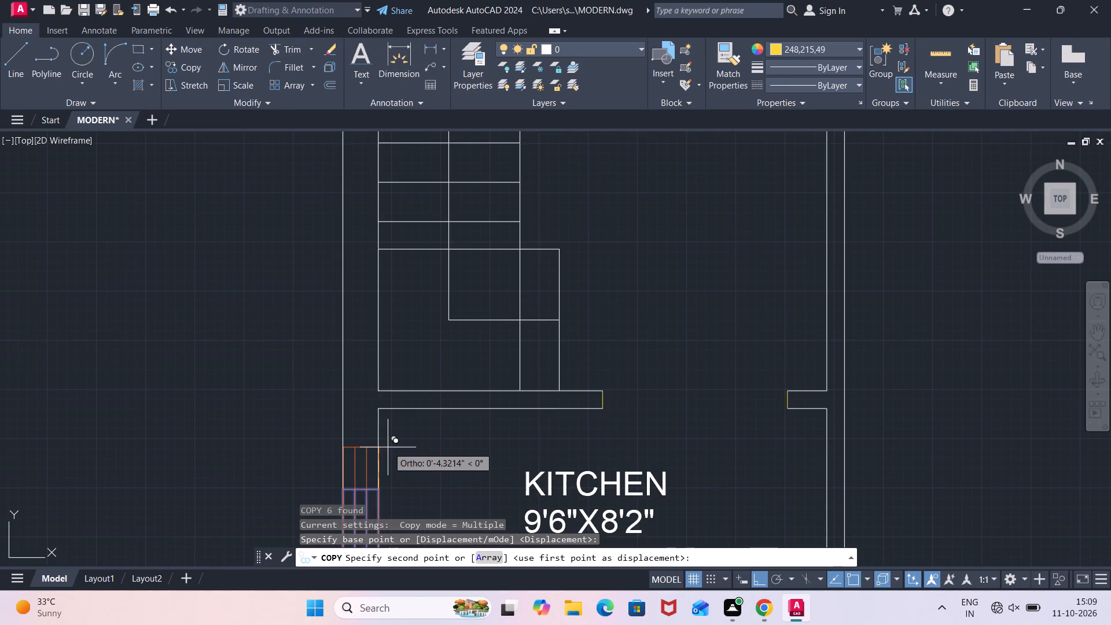
scroll(377, 389, down, 4)
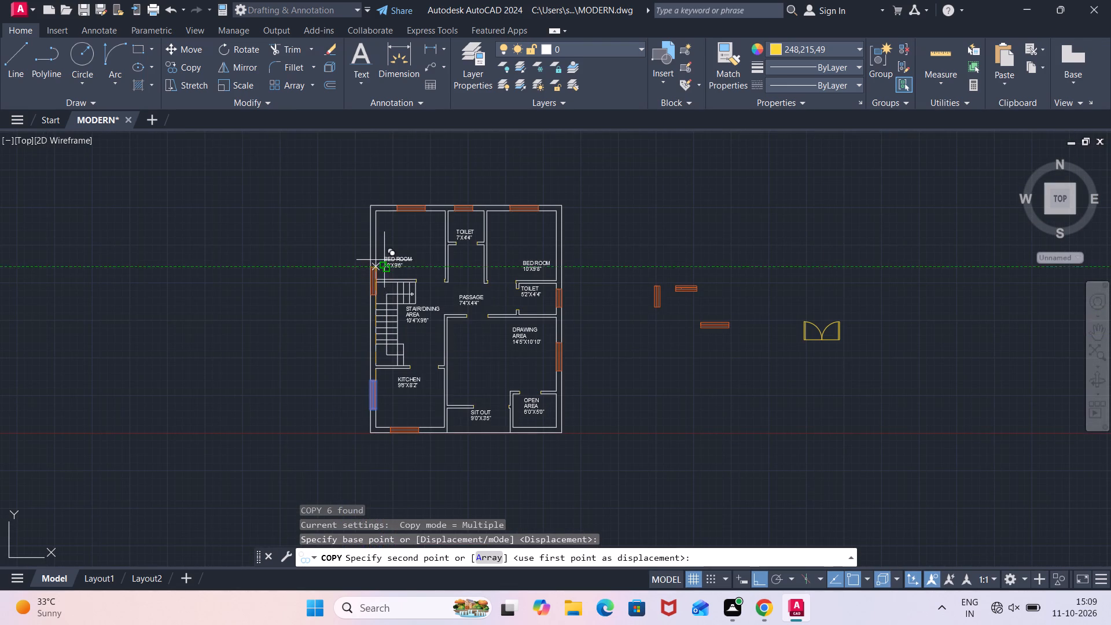
scroll(379, 240, up, 2)
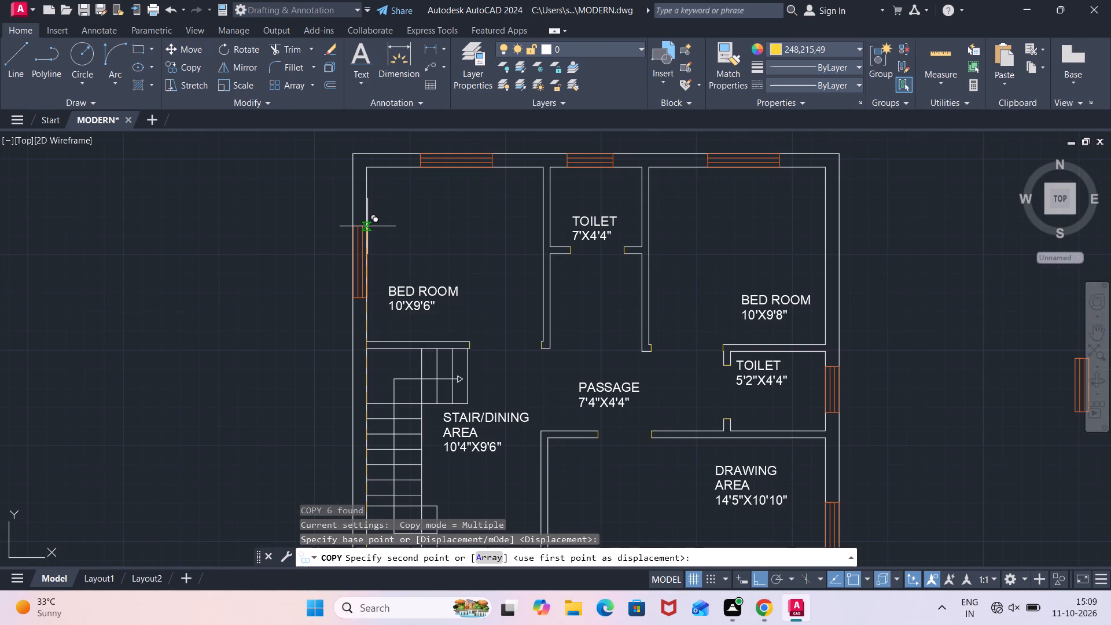
click(367, 226)
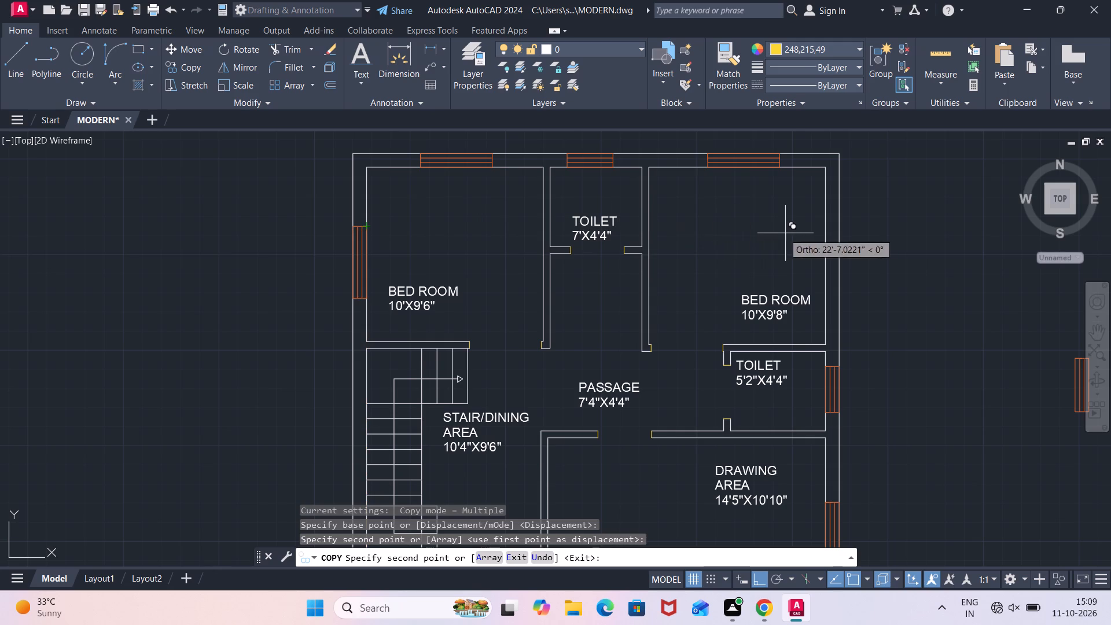
Place another copy of the vertical window on the outer face of the 10'X9'8" bedroom's right outer wall.
scroll(835, 226, up, 2)
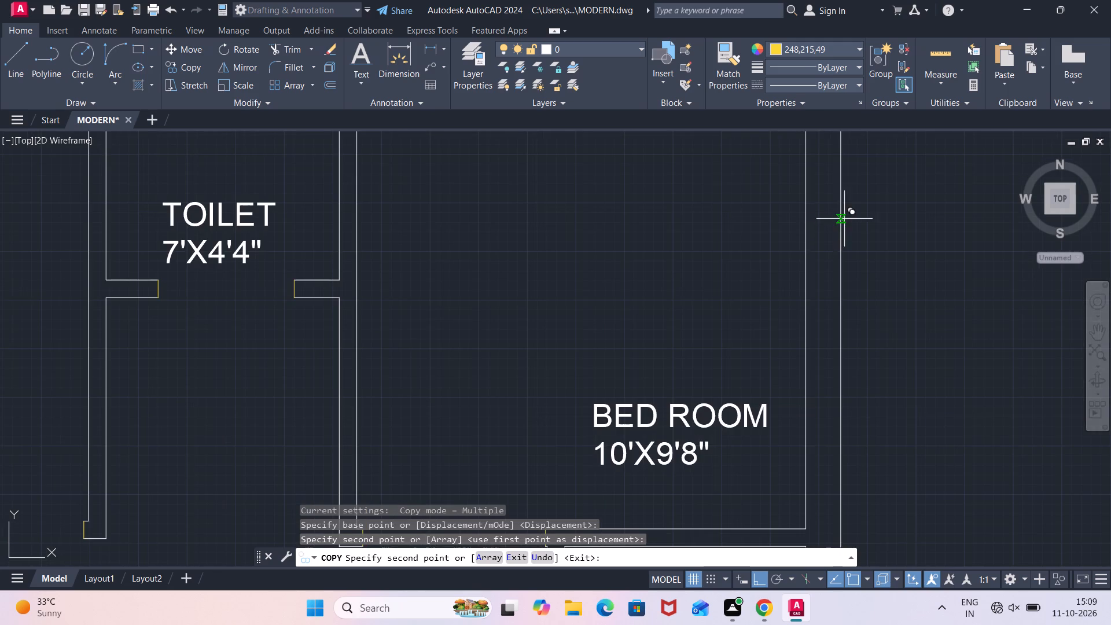
click(841, 195)
scroll(847, 234, down, 3)
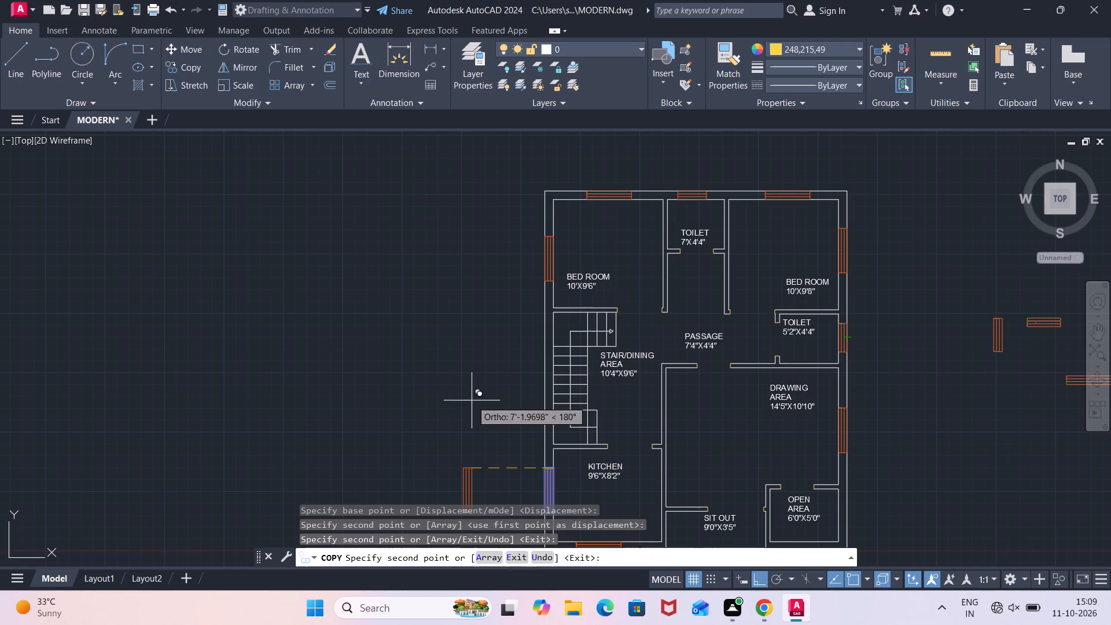
Place another copy of the vertical window in the left outer wall beside the staircase and end the Copy command.
click(606, 361)
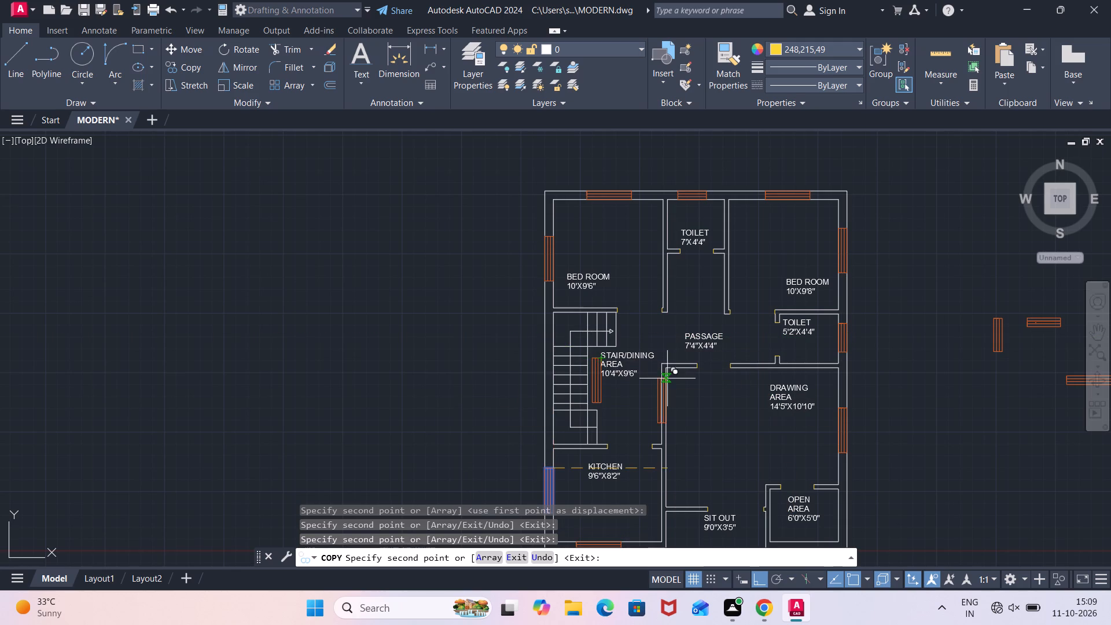
click(556, 365)
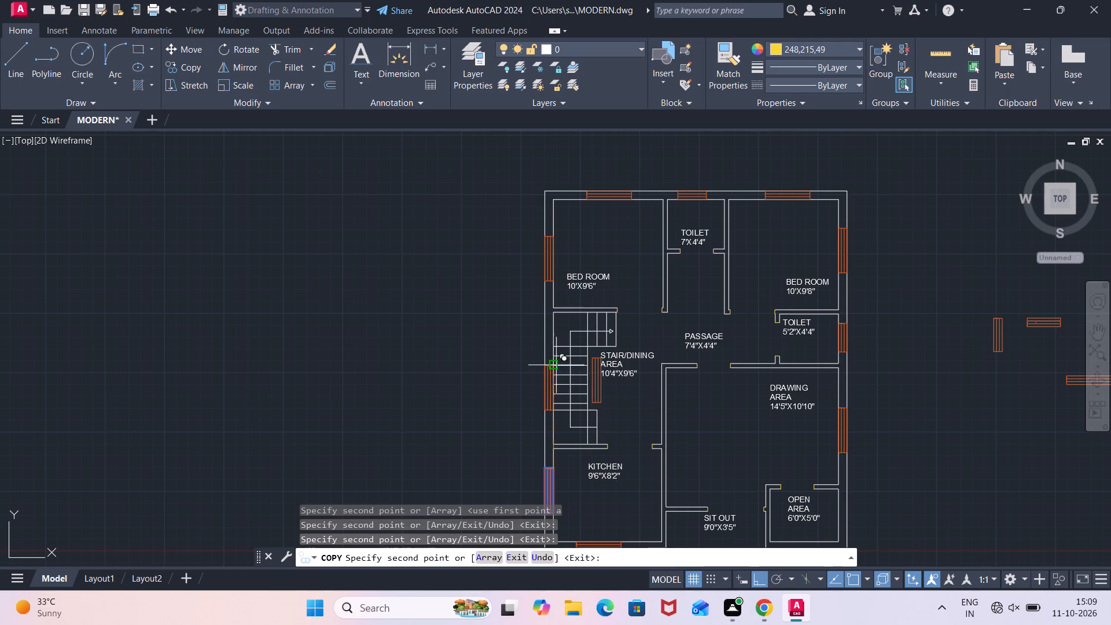
key(Escape)
Delete the stray vertical window copy standing inside the stair/dining area beside the stairs.
scroll(610, 364, up, 3)
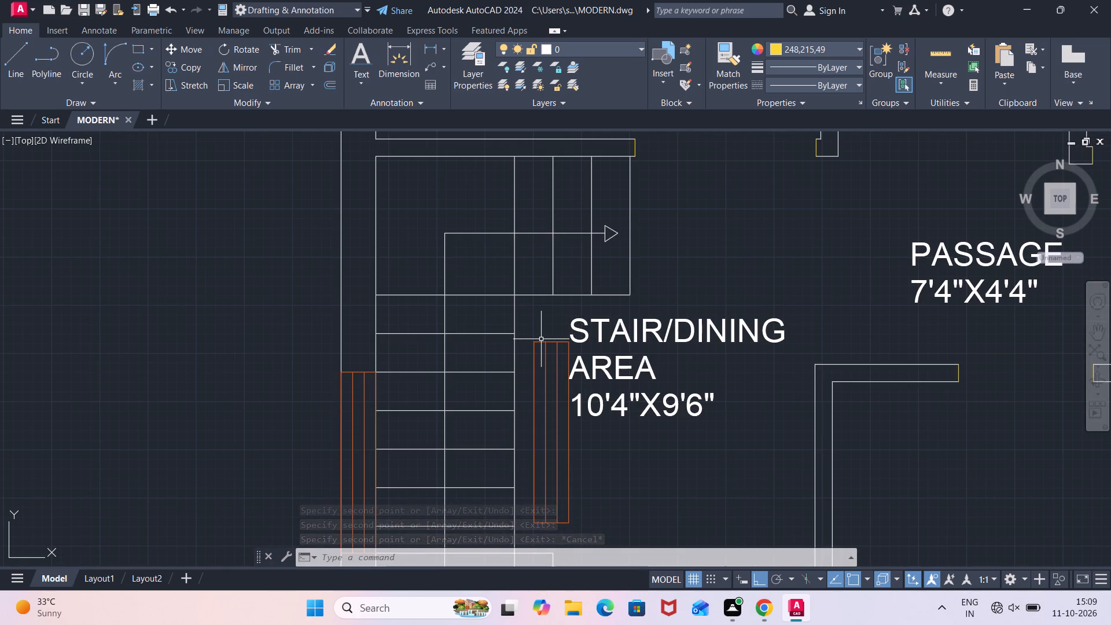
click(541, 339)
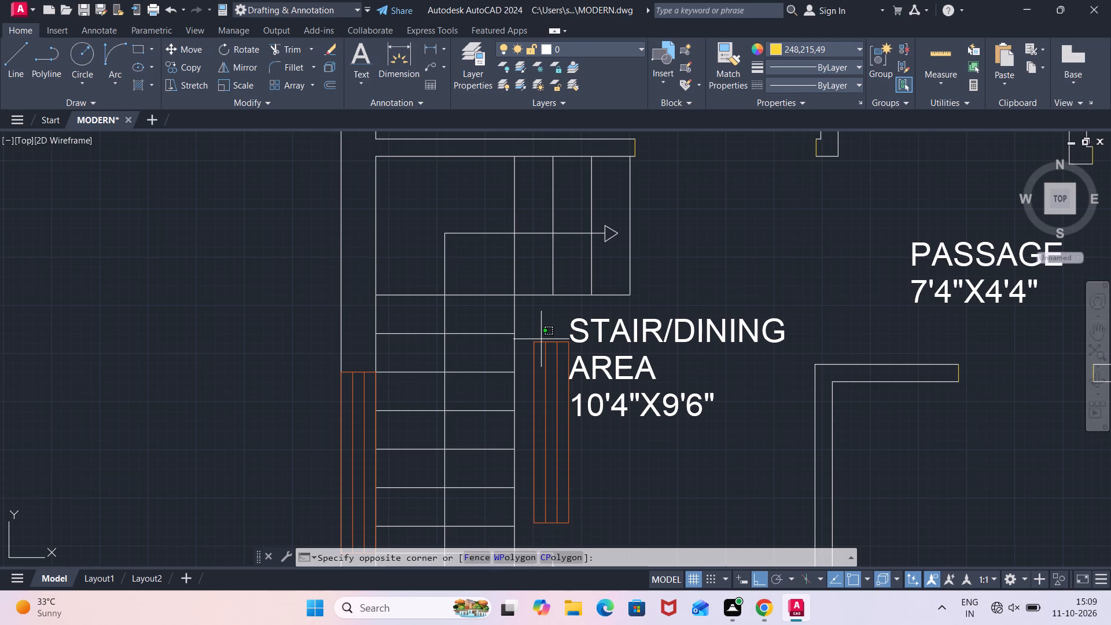
click(576, 530)
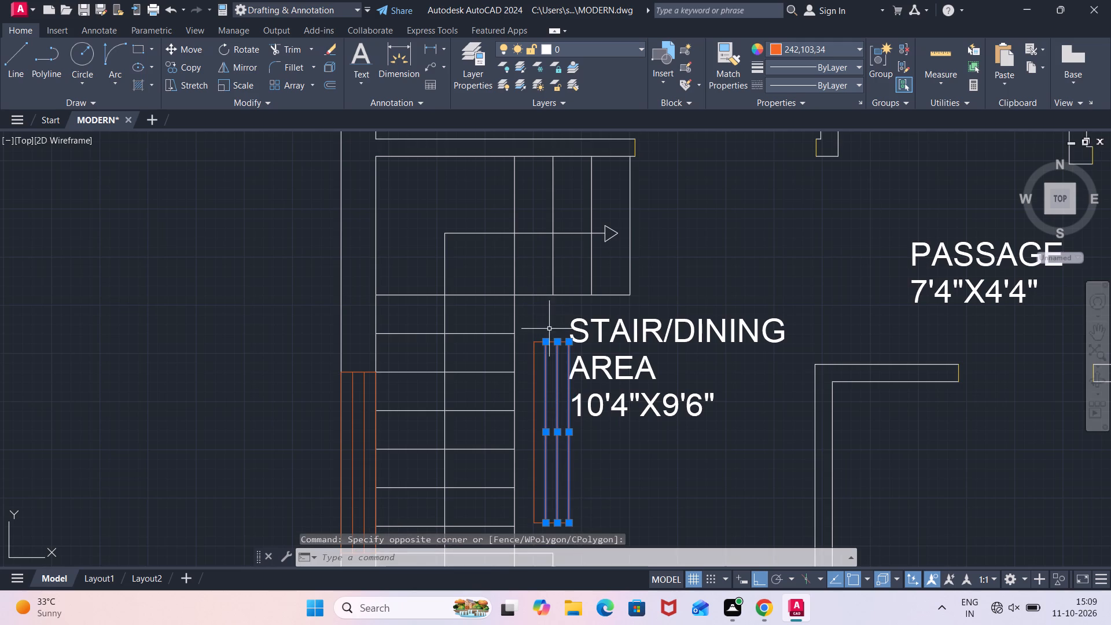
scroll(553, 337, up, 3)
click(551, 339)
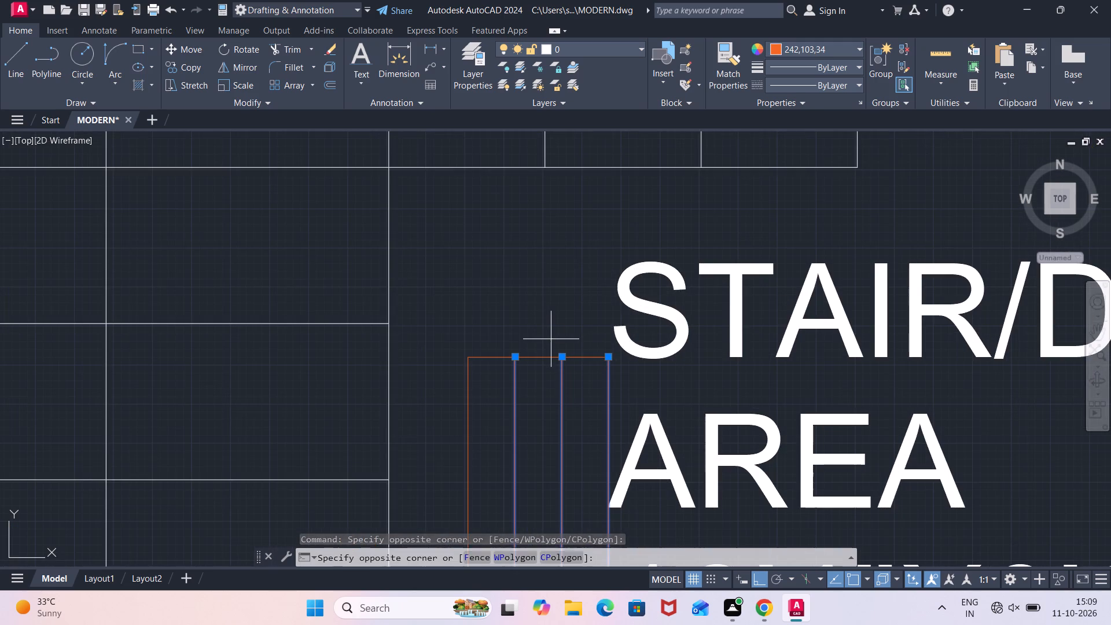
click(457, 464)
scroll(493, 455, down, 2)
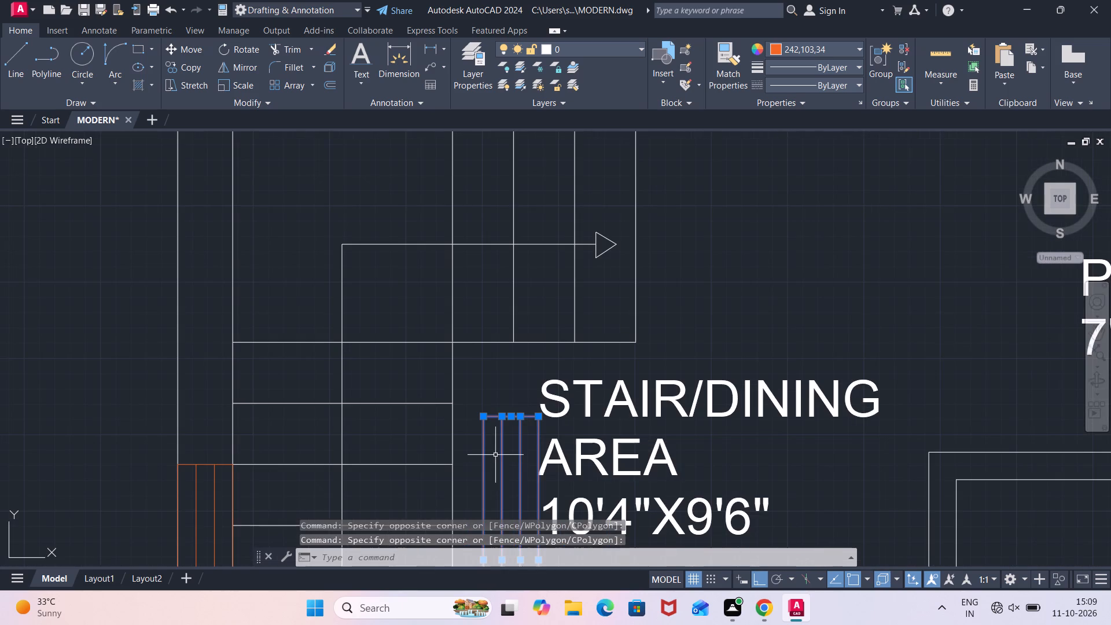
middle_click(495, 454)
scroll(513, 492, down, 1)
middle_drag(513, 492, 516, 478)
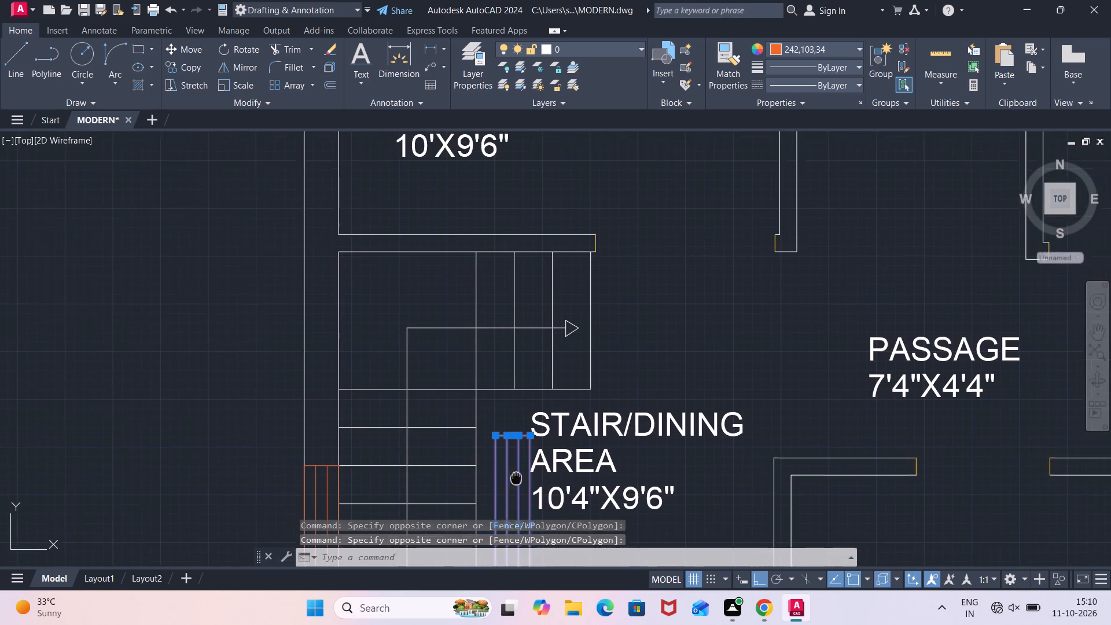
middle_drag(516, 478, 538, 283)
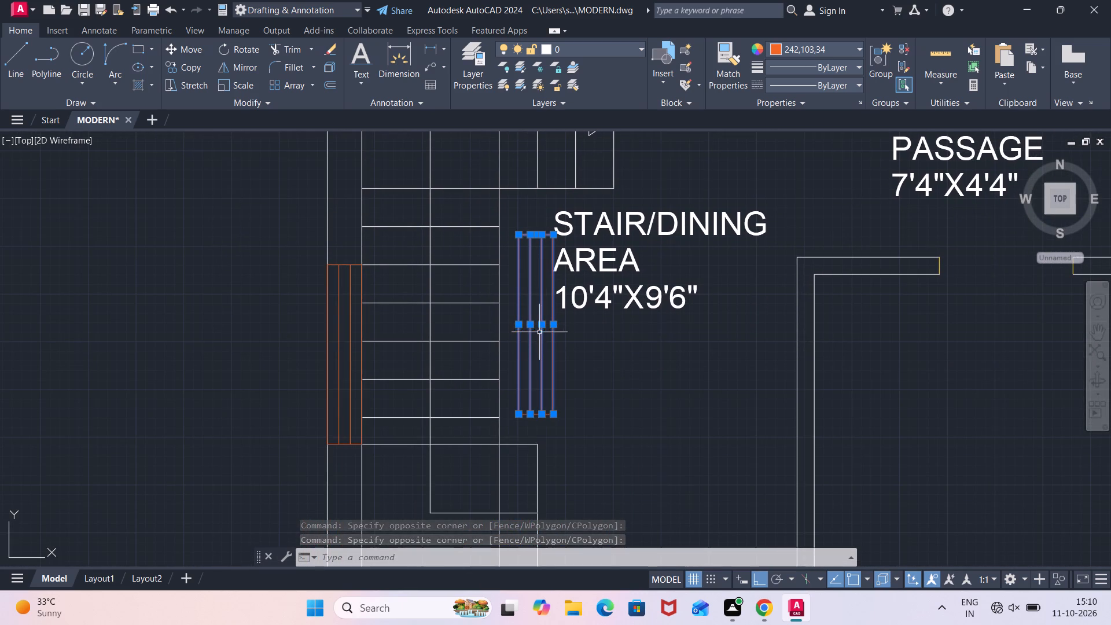
scroll(541, 415, up, 3)
click(541, 415)
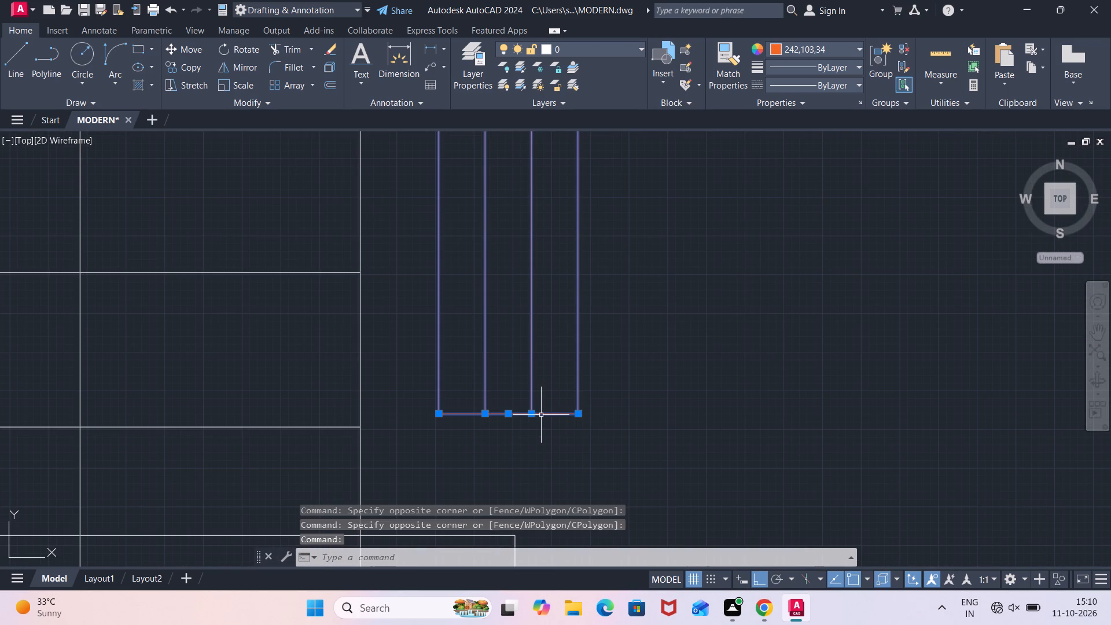
key(Delete)
Move the yellow double-door symbol by its lower-left corner into the wall opening between the sit out and the drawing area.
scroll(663, 403, down, 5)
scroll(833, 389, down, 1)
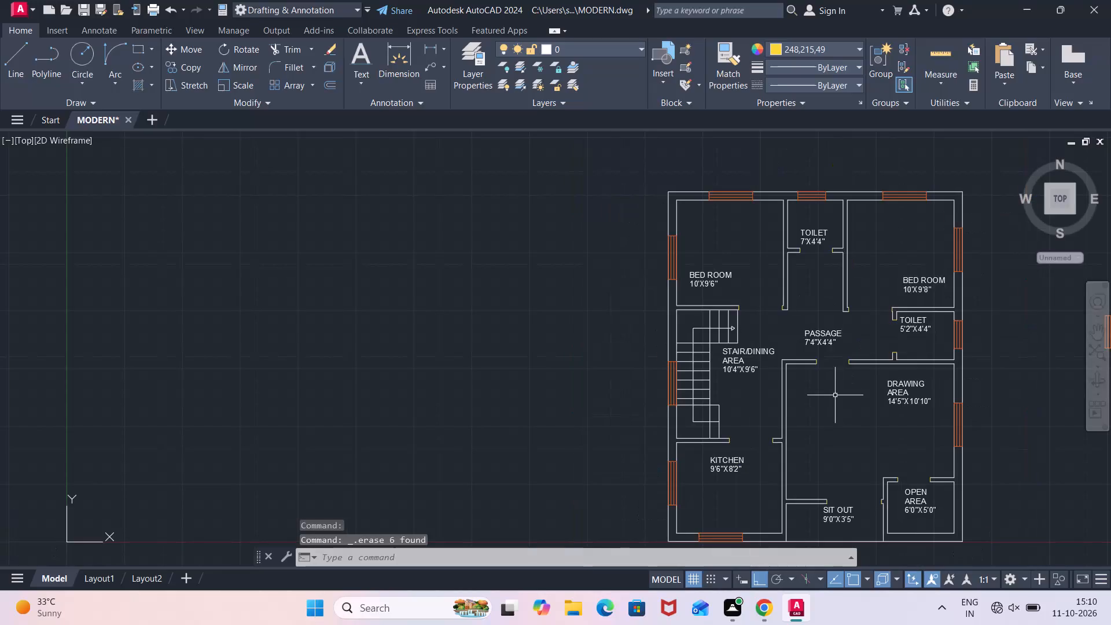
middle_drag(835, 396, 465, 385)
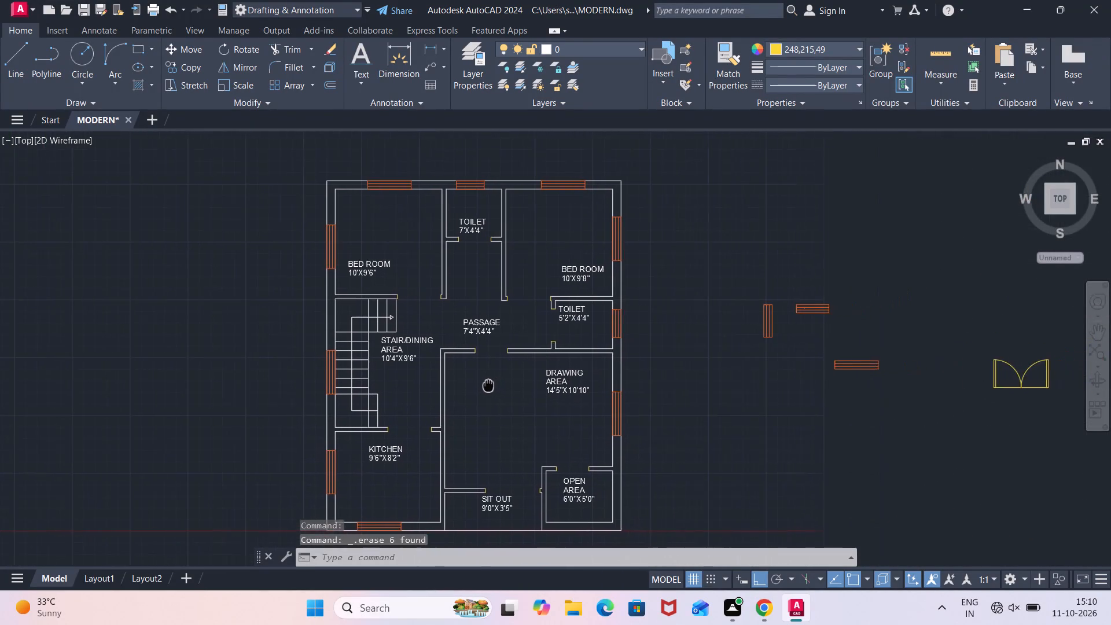
middle_drag(465, 385, 399, 376)
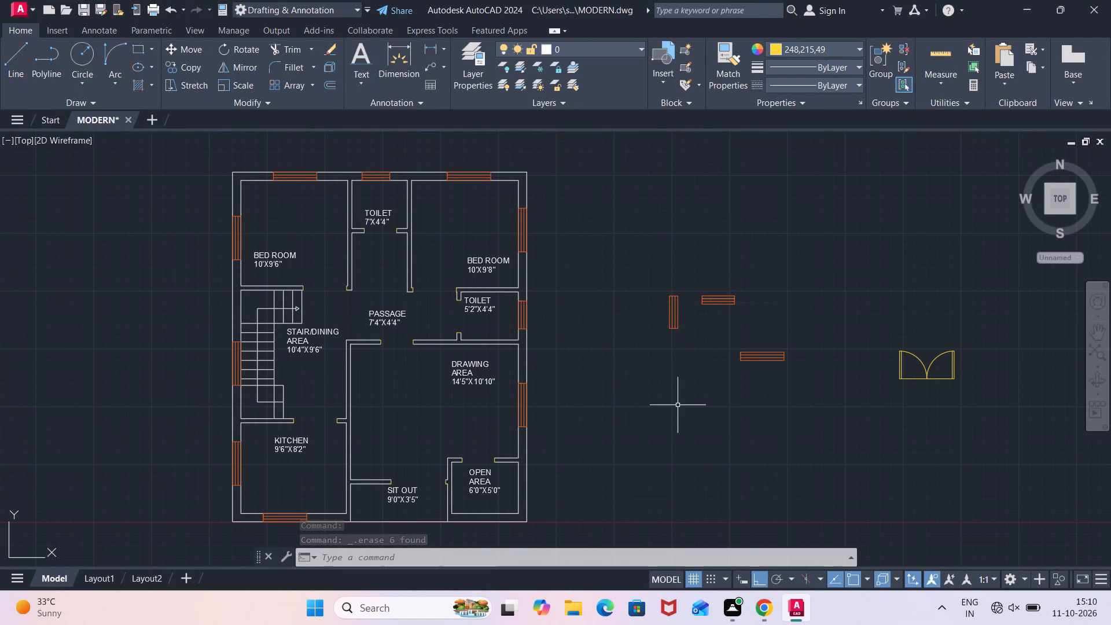
middle_drag(678, 405, 544, 304)
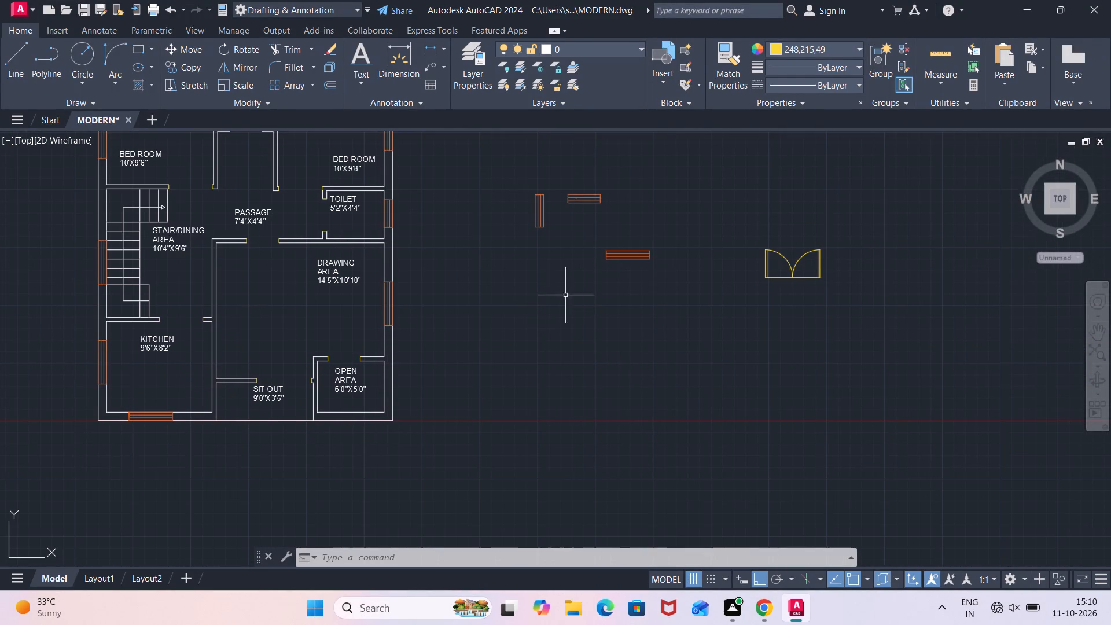
click(852, 237)
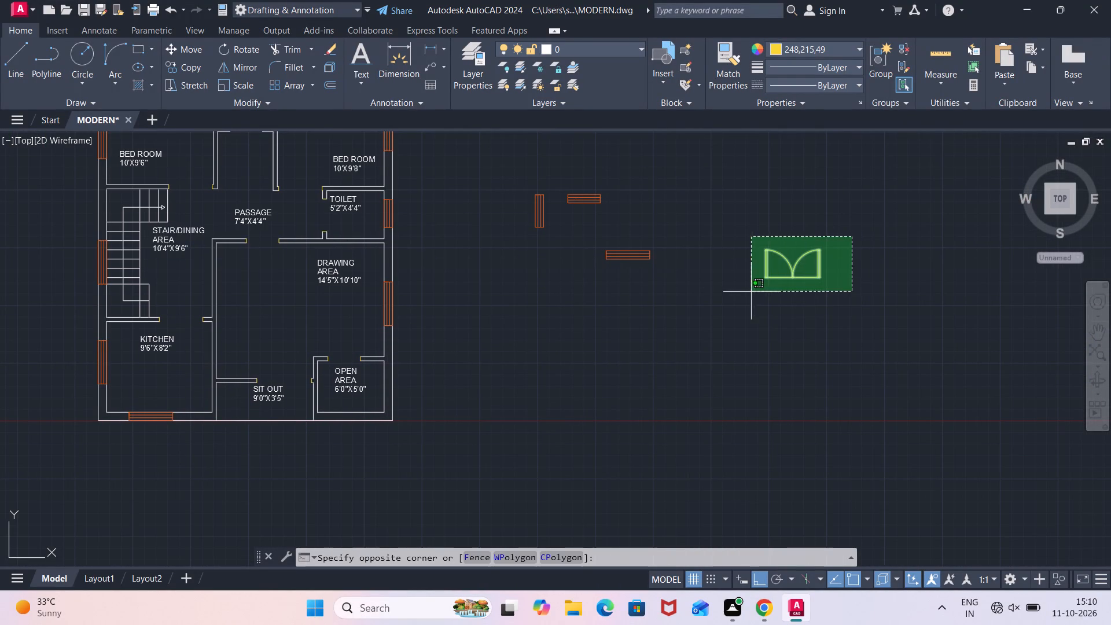
click(746, 295)
key(m)
key(Return)
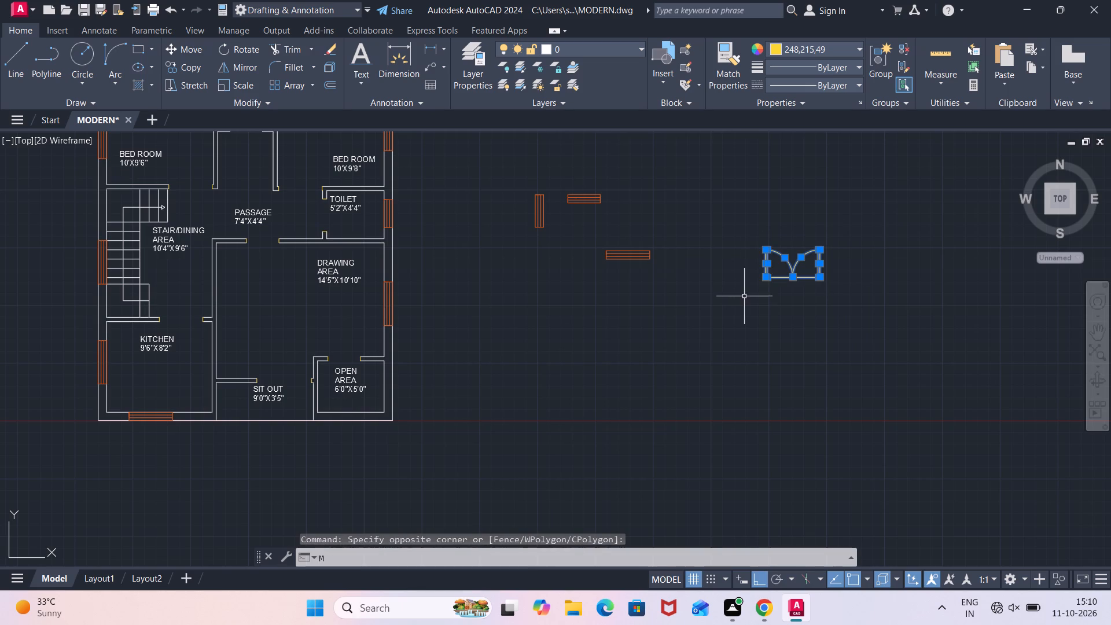
scroll(763, 280, up, 2)
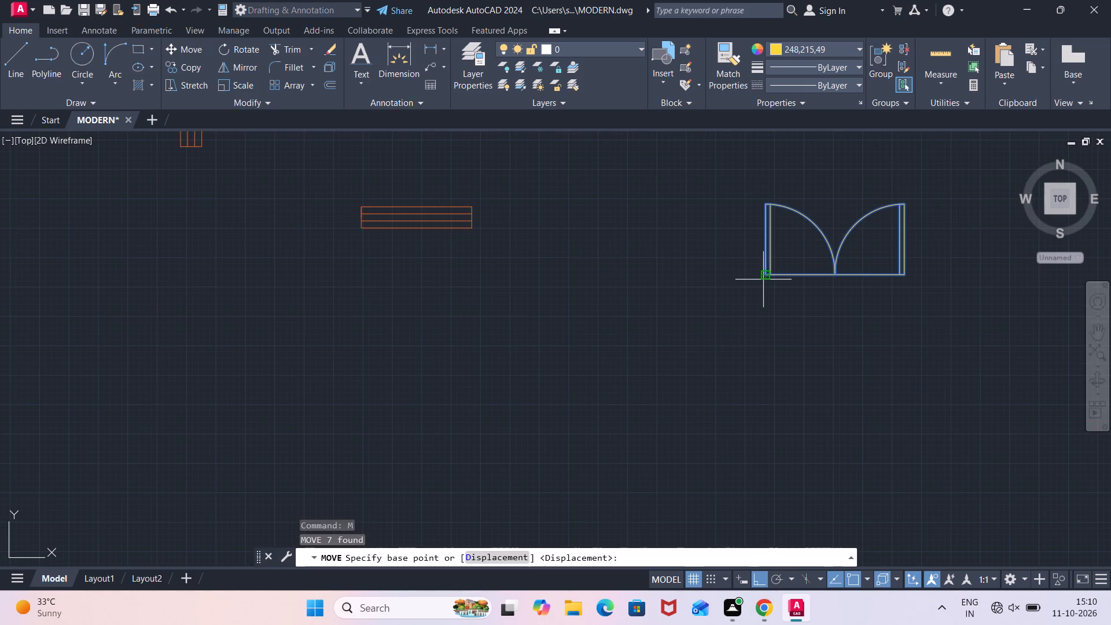
click(762, 275)
scroll(558, 342, down, 2)
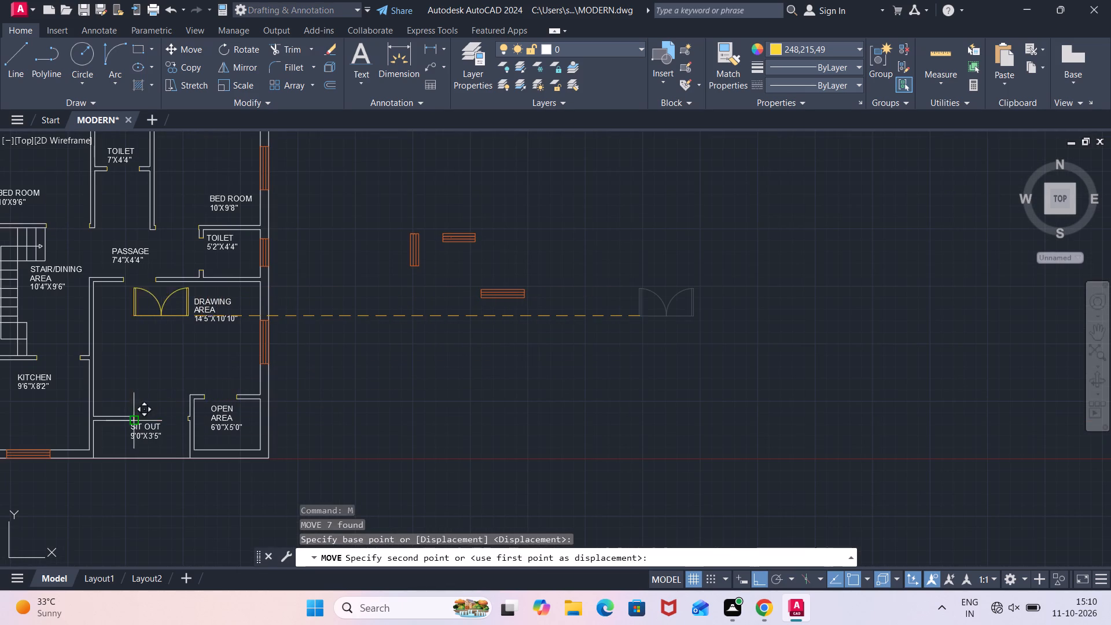
scroll(134, 424, up, 3)
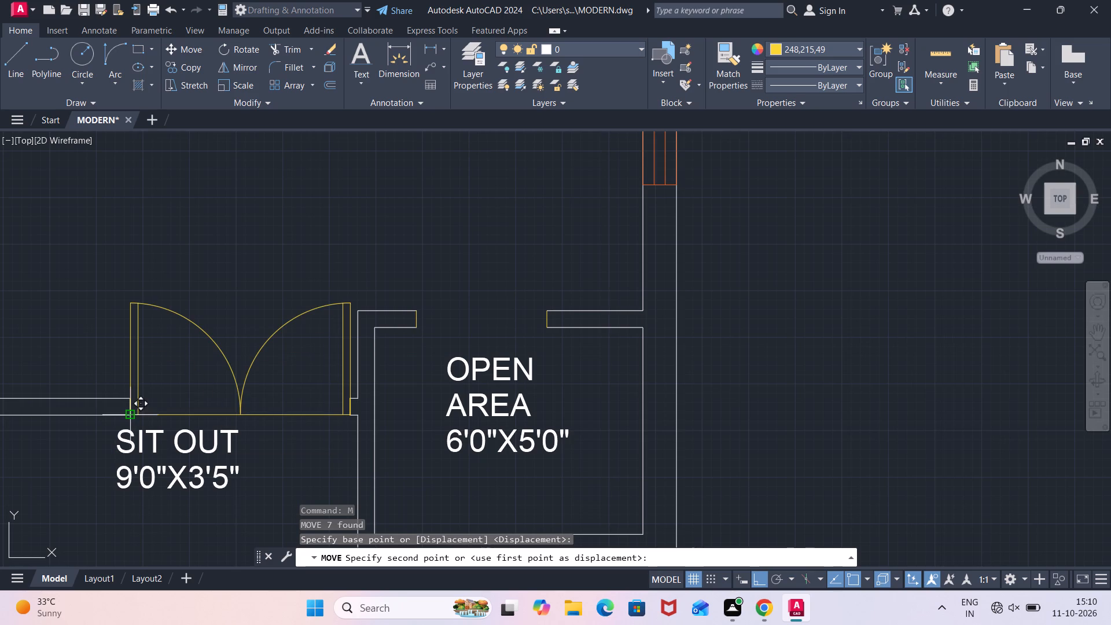
click(129, 416)
scroll(129, 417, down, 1)
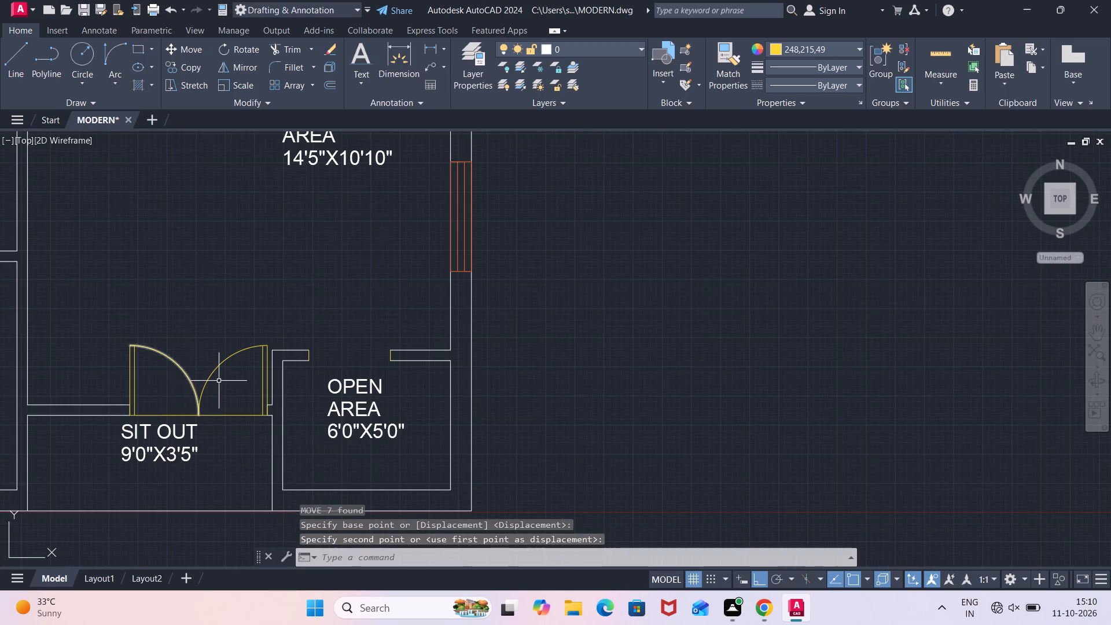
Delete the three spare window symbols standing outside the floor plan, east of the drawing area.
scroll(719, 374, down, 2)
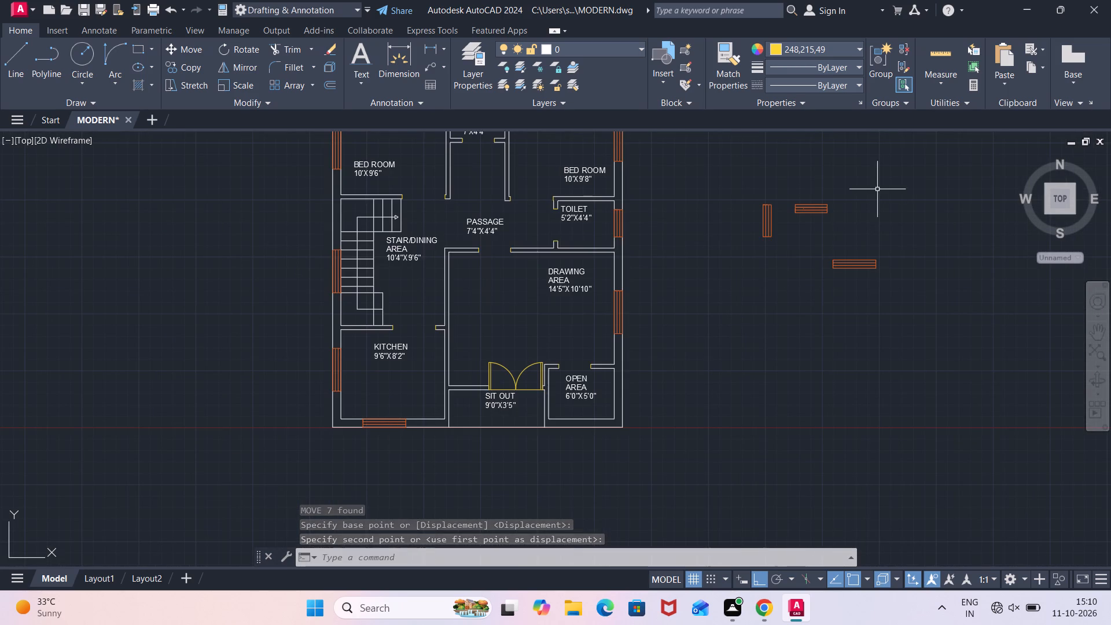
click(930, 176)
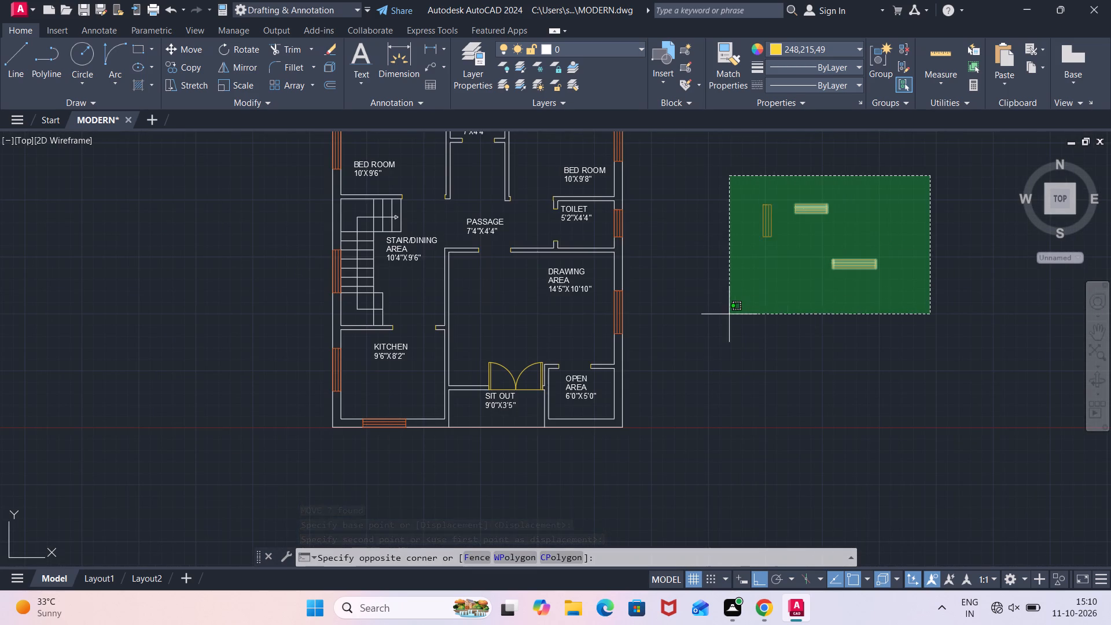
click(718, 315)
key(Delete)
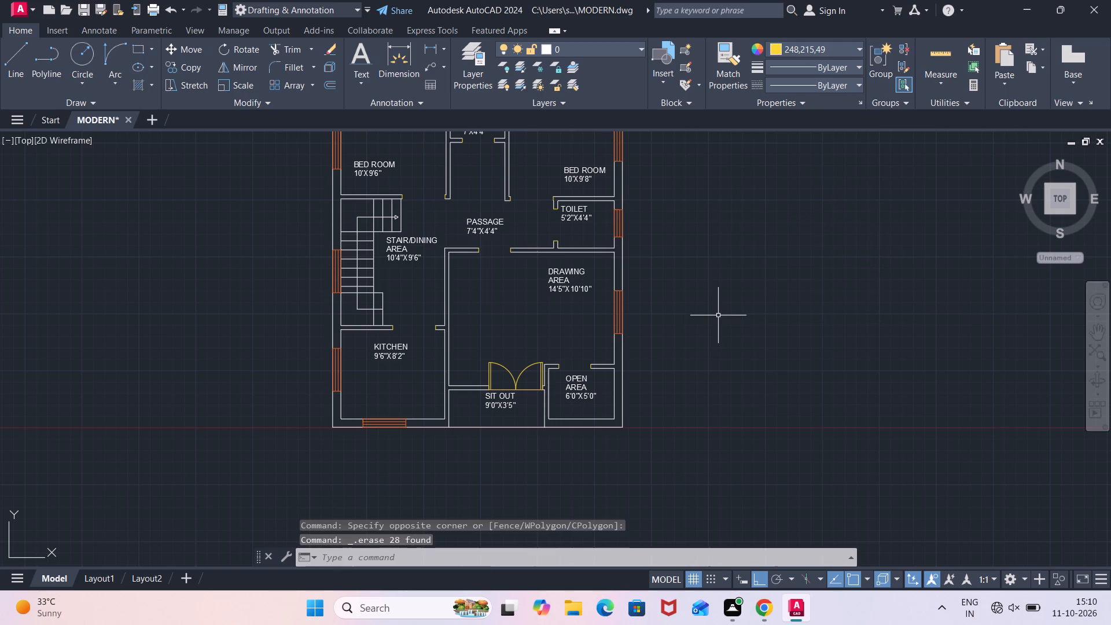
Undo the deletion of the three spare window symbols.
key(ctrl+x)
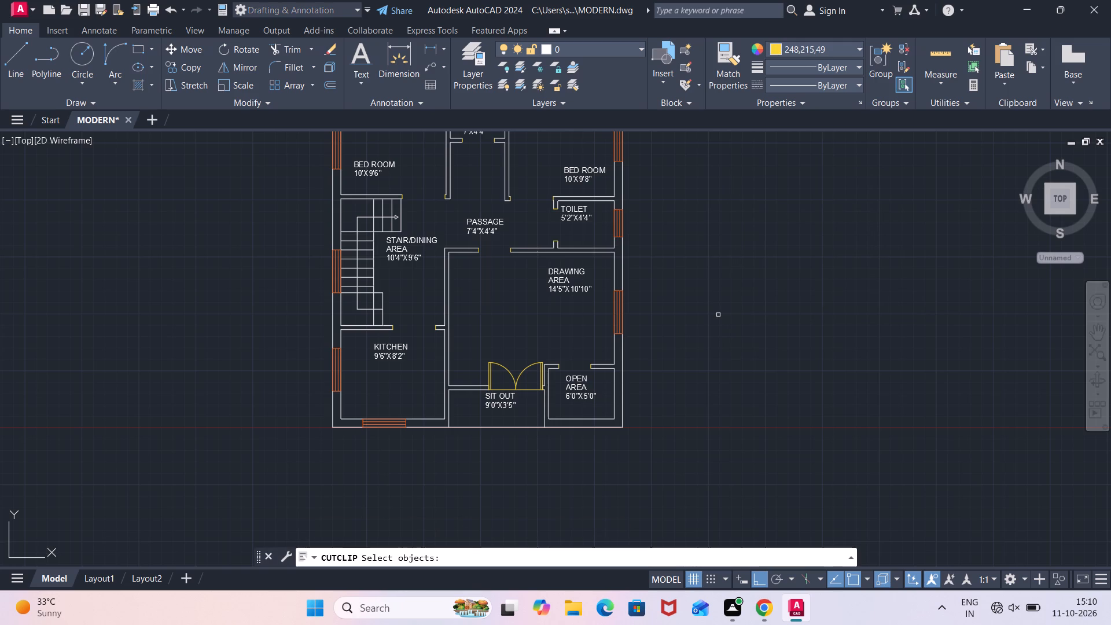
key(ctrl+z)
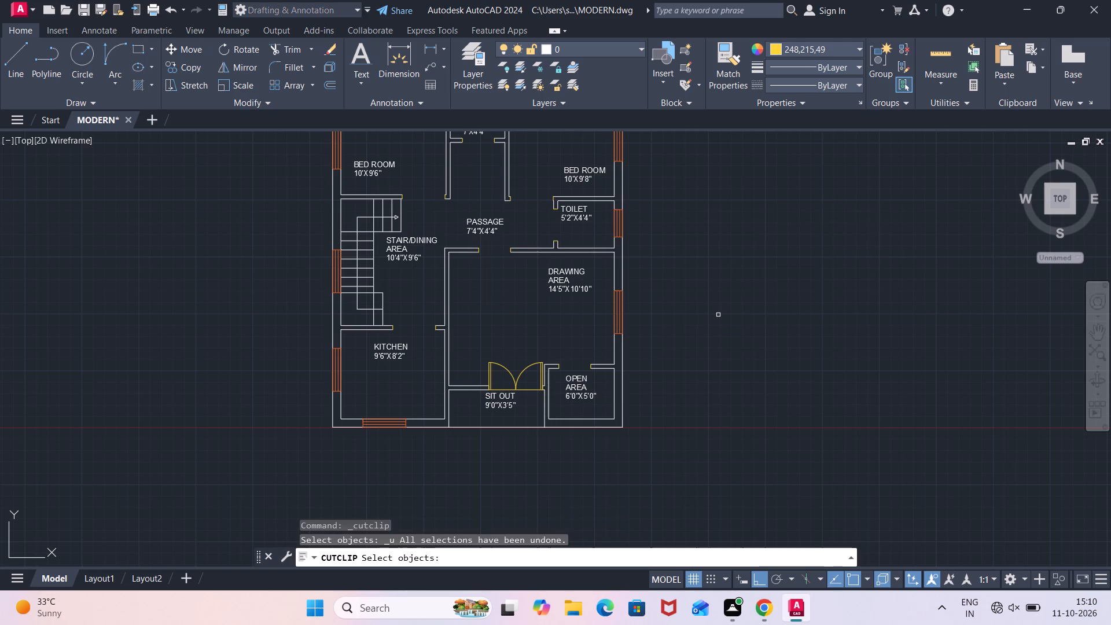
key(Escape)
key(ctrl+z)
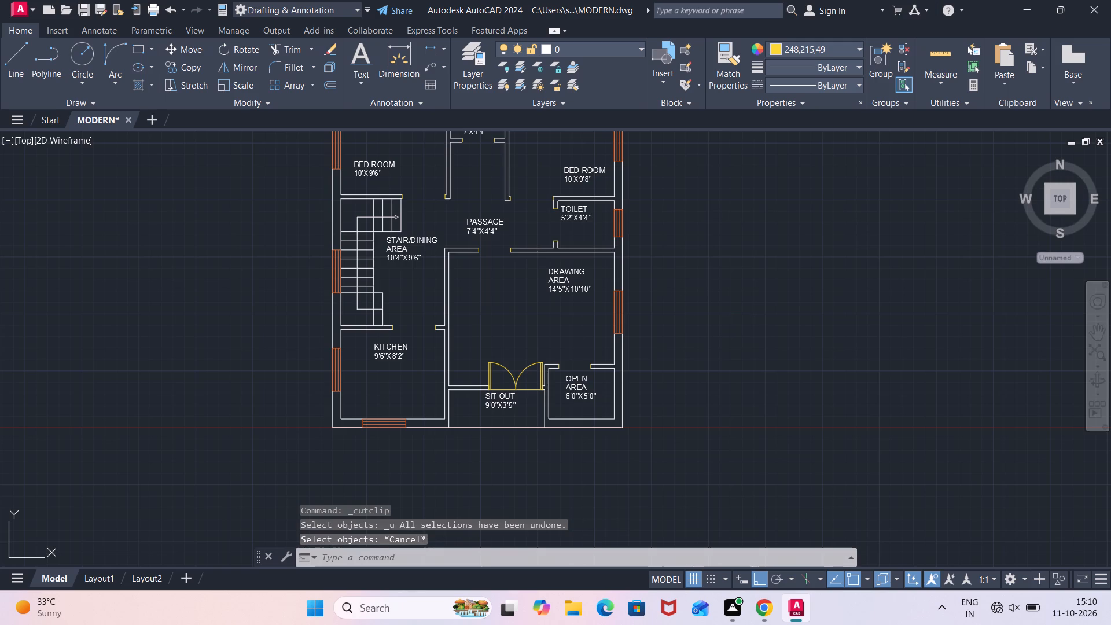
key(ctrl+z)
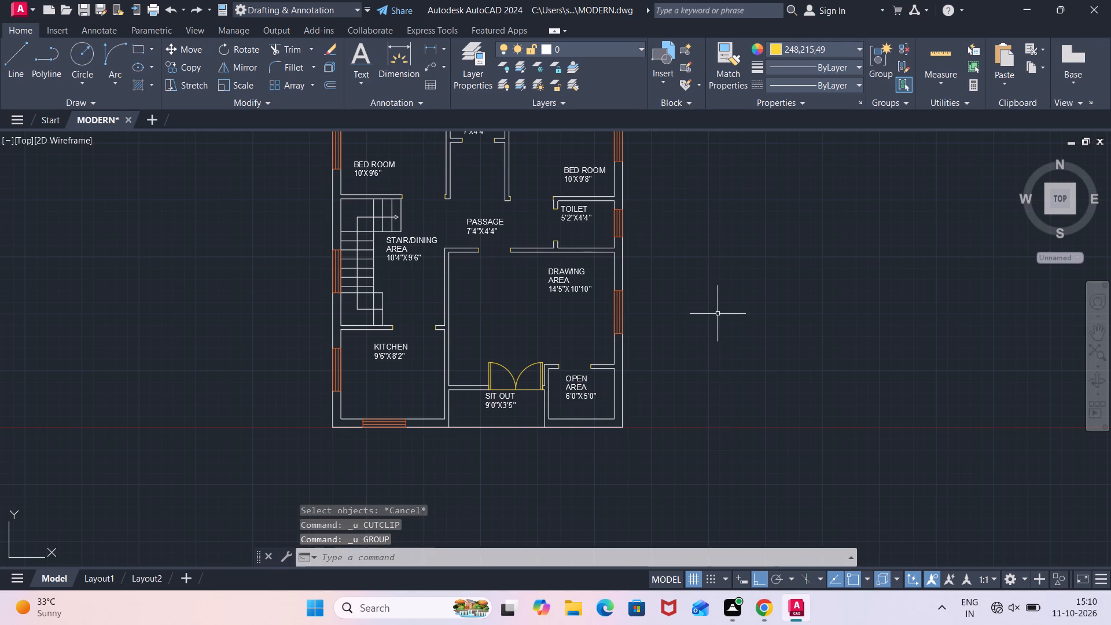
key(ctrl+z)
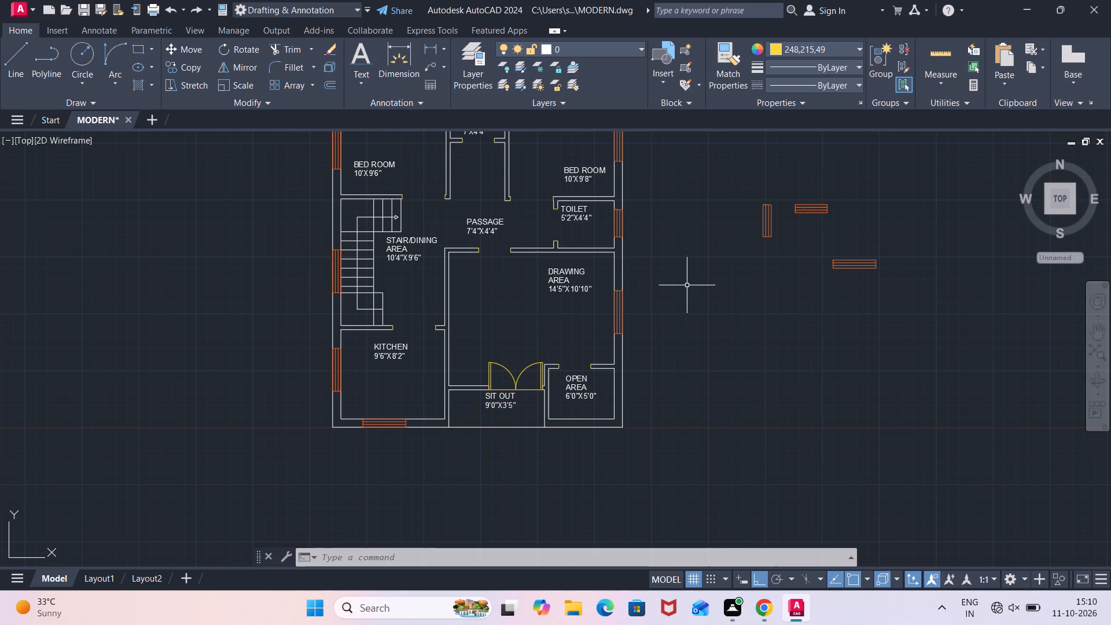
Move the shorter spare horizontal window by its lower-left corner into the bottom outer wall of the 6'0"X5'0" open area.
click(848, 189)
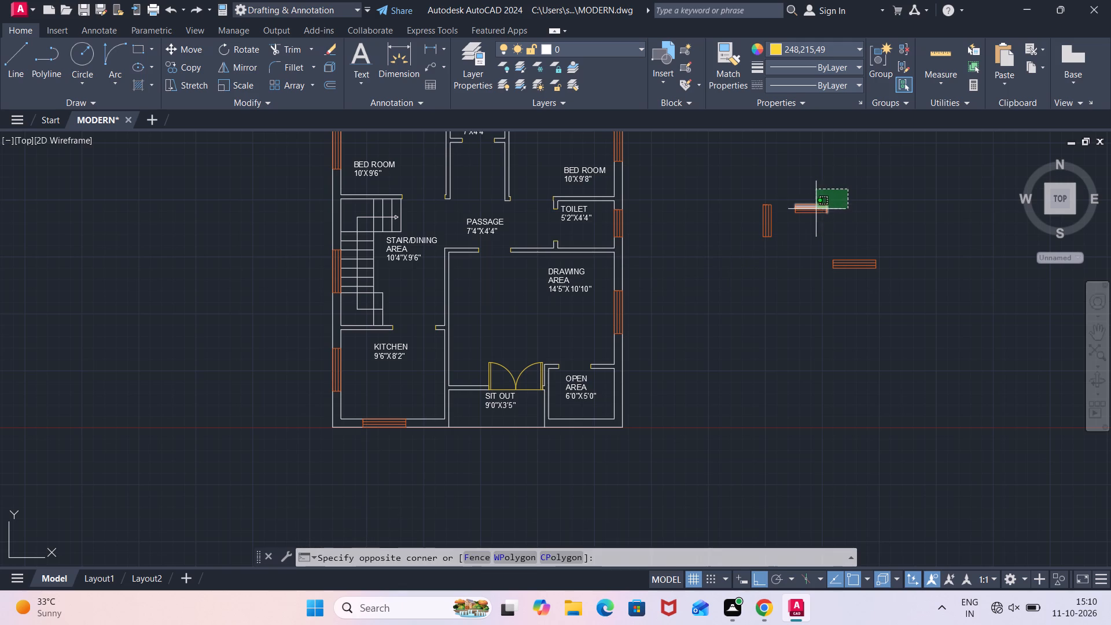
click(786, 227)
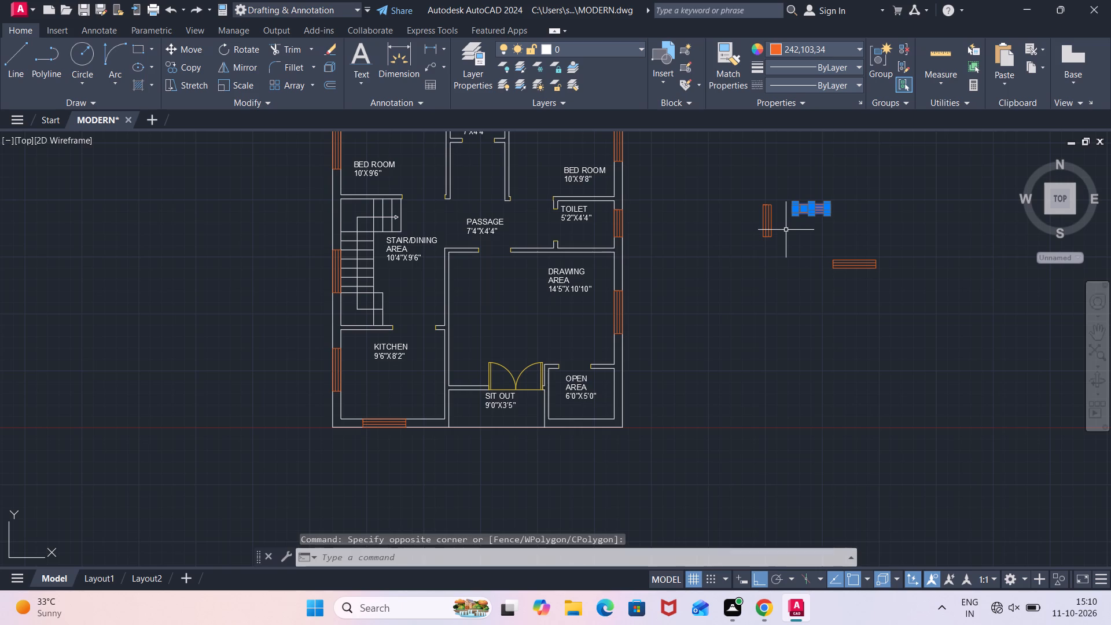
key(m)
key(Return)
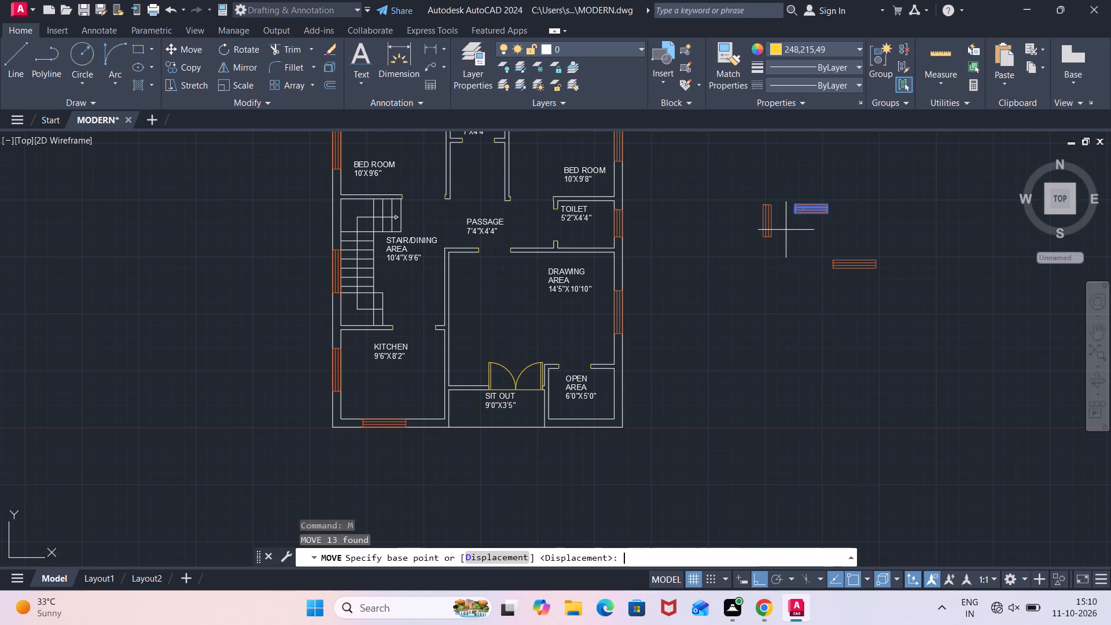
click(799, 211)
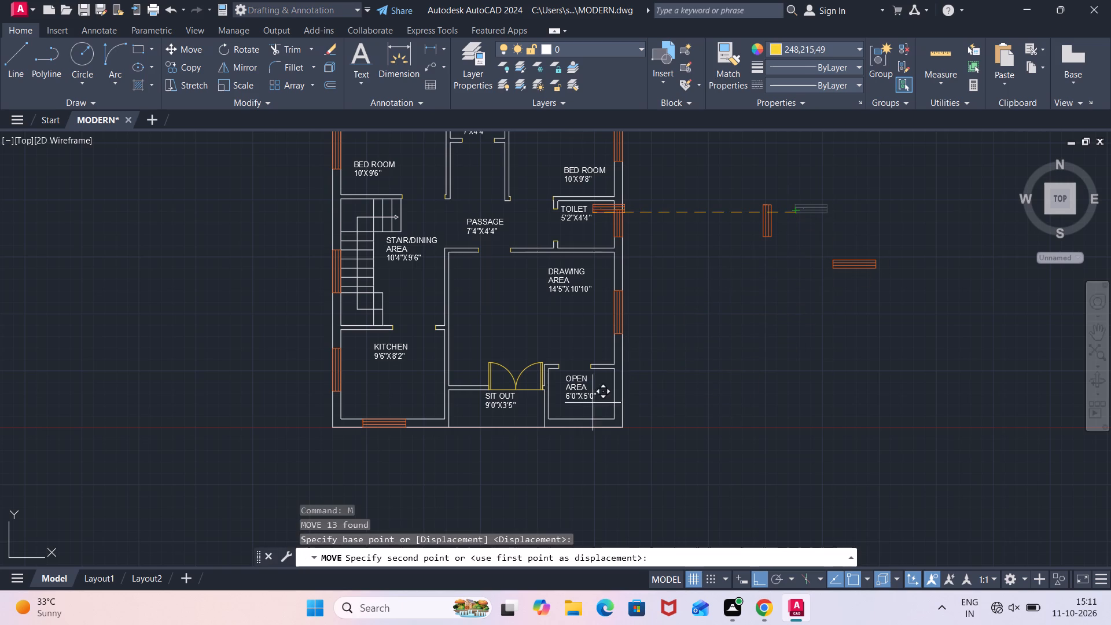
scroll(579, 426, up, 3)
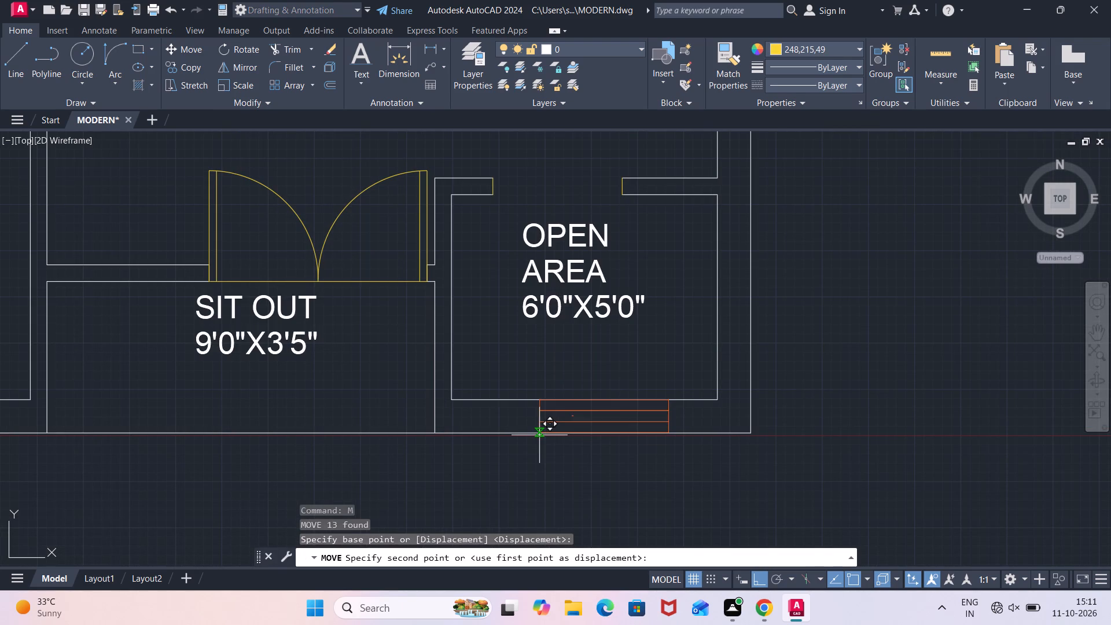
click(532, 432)
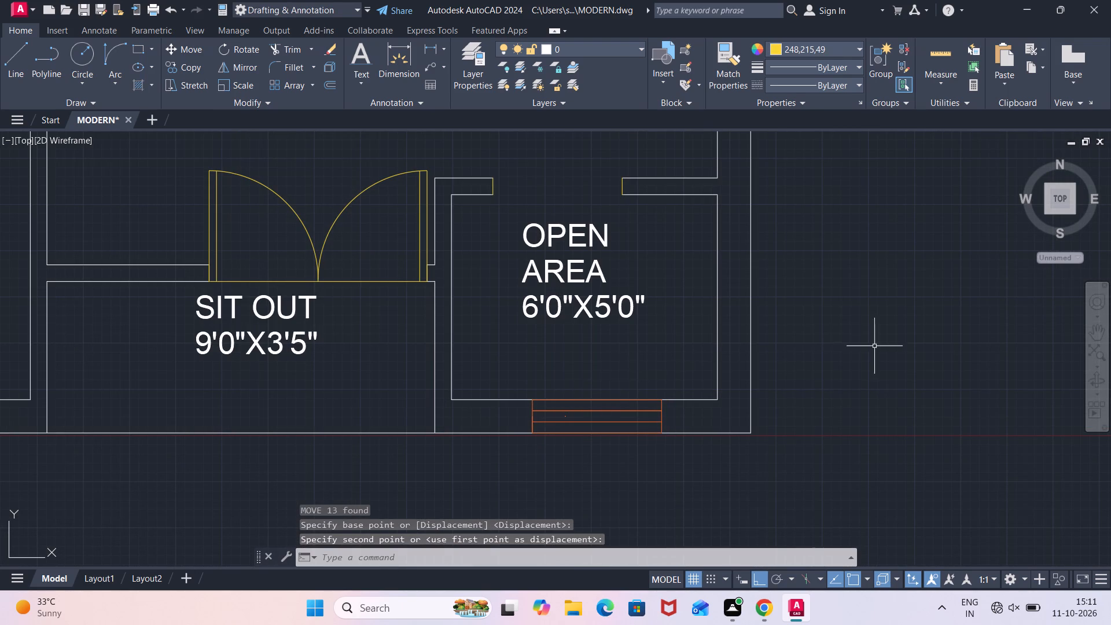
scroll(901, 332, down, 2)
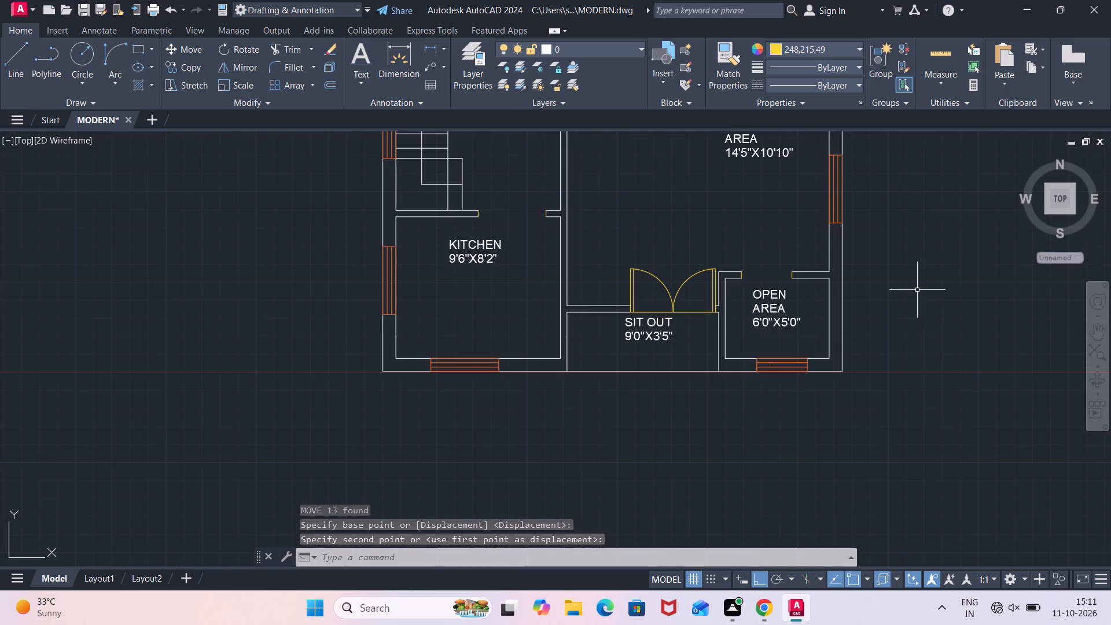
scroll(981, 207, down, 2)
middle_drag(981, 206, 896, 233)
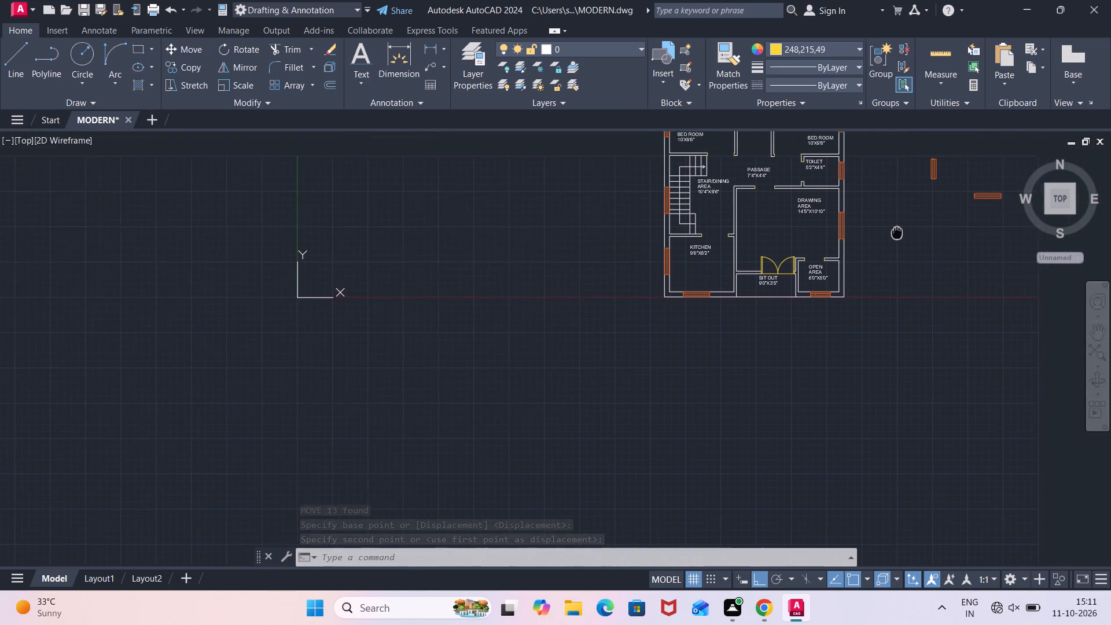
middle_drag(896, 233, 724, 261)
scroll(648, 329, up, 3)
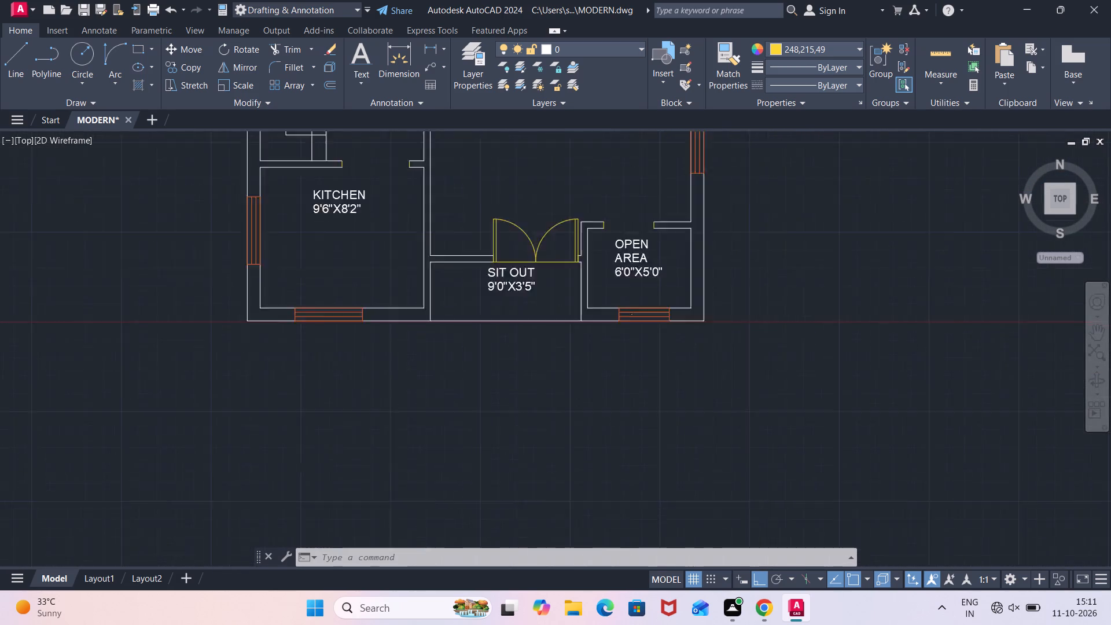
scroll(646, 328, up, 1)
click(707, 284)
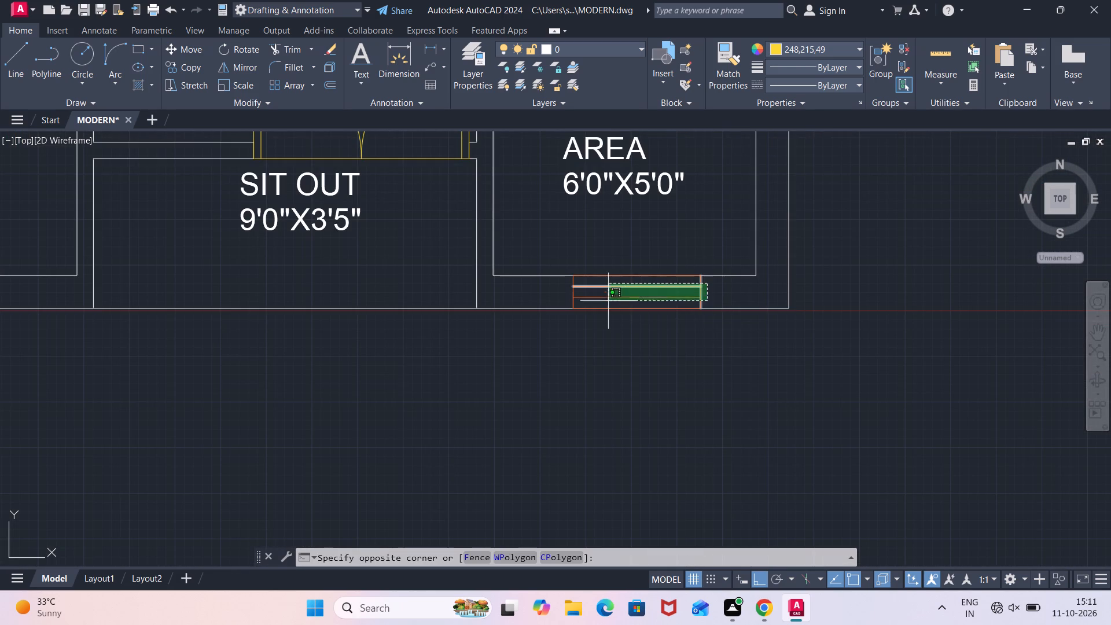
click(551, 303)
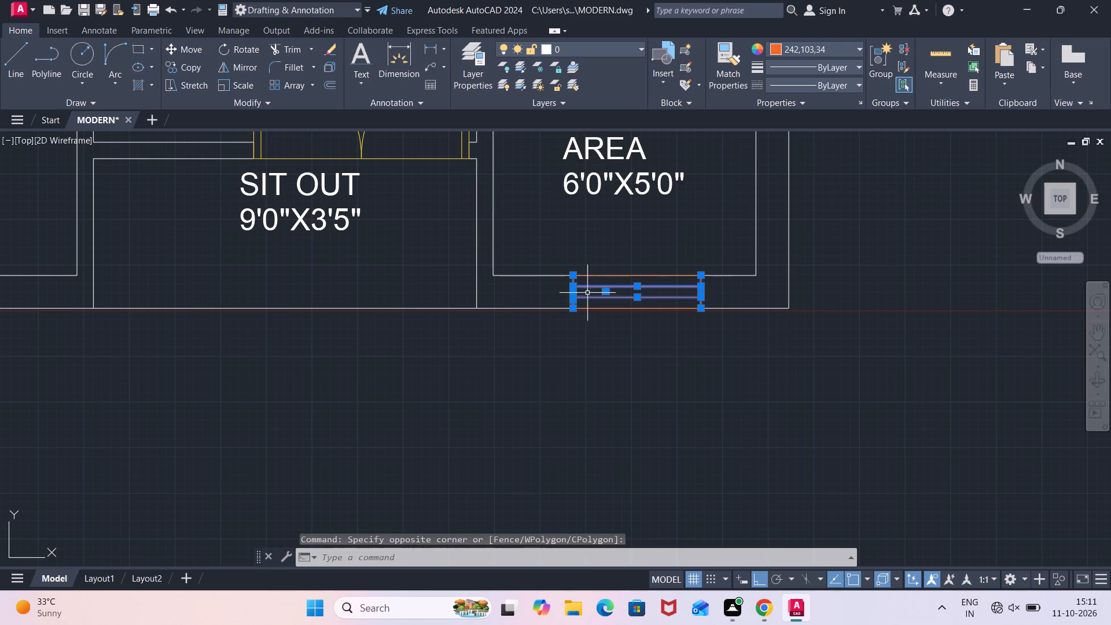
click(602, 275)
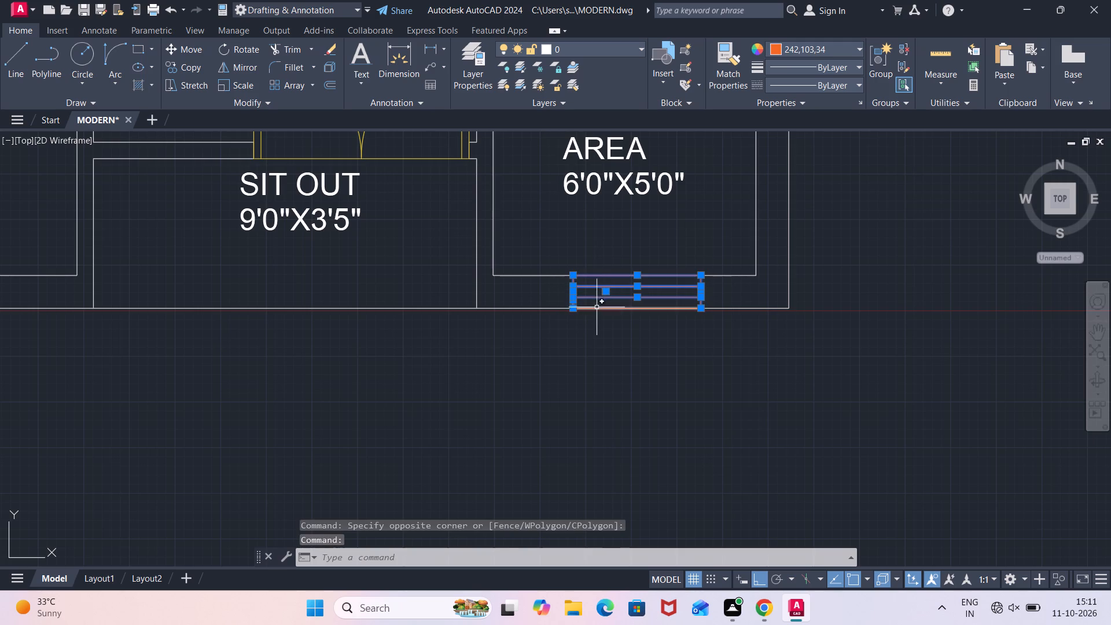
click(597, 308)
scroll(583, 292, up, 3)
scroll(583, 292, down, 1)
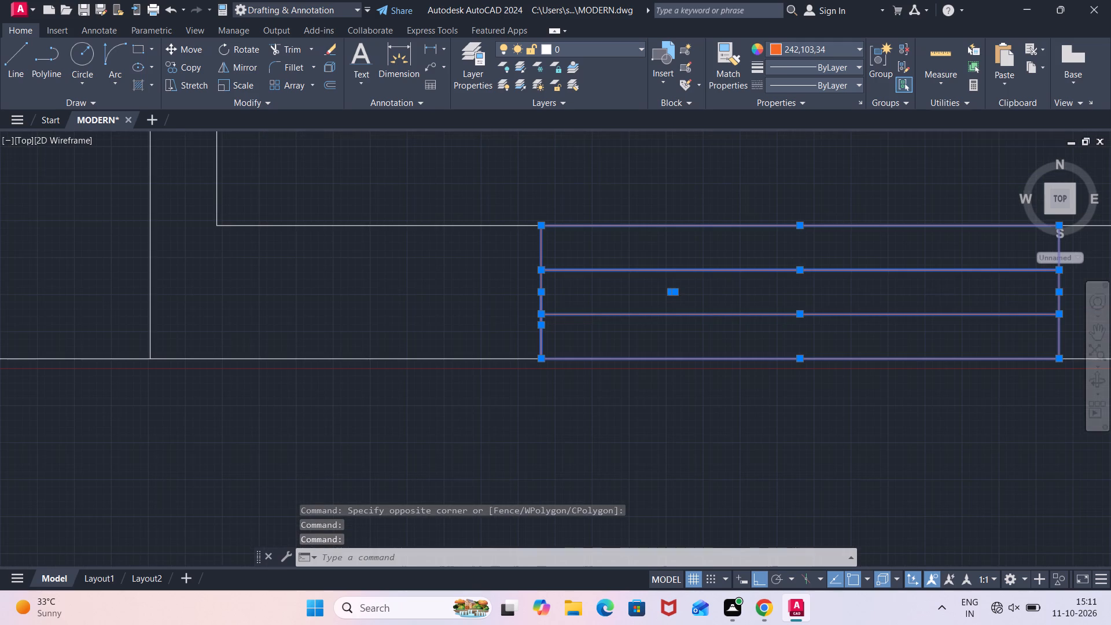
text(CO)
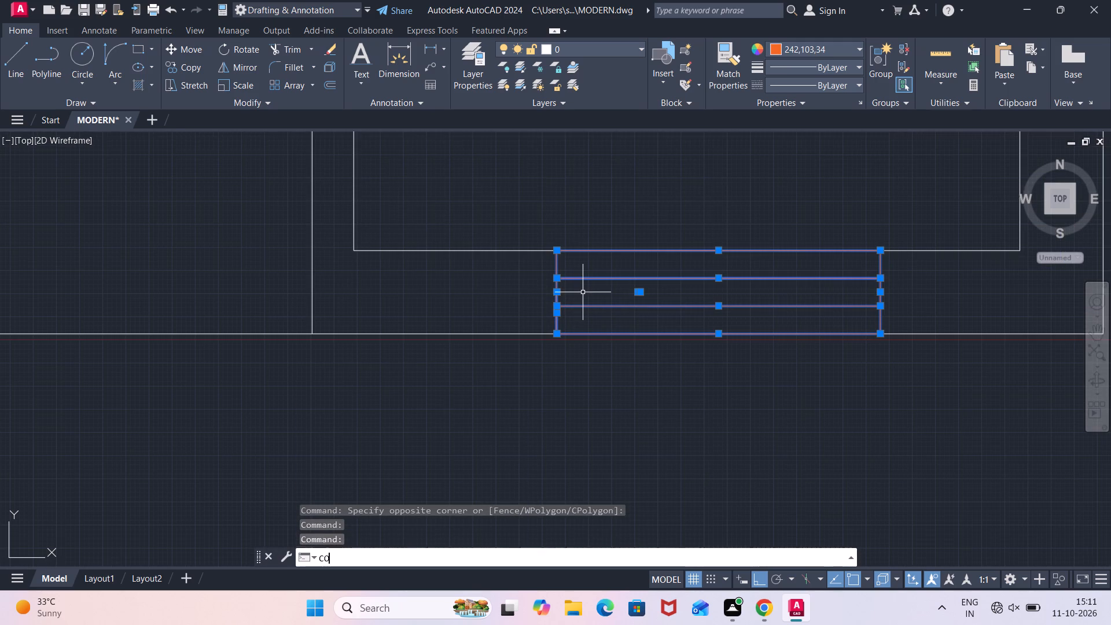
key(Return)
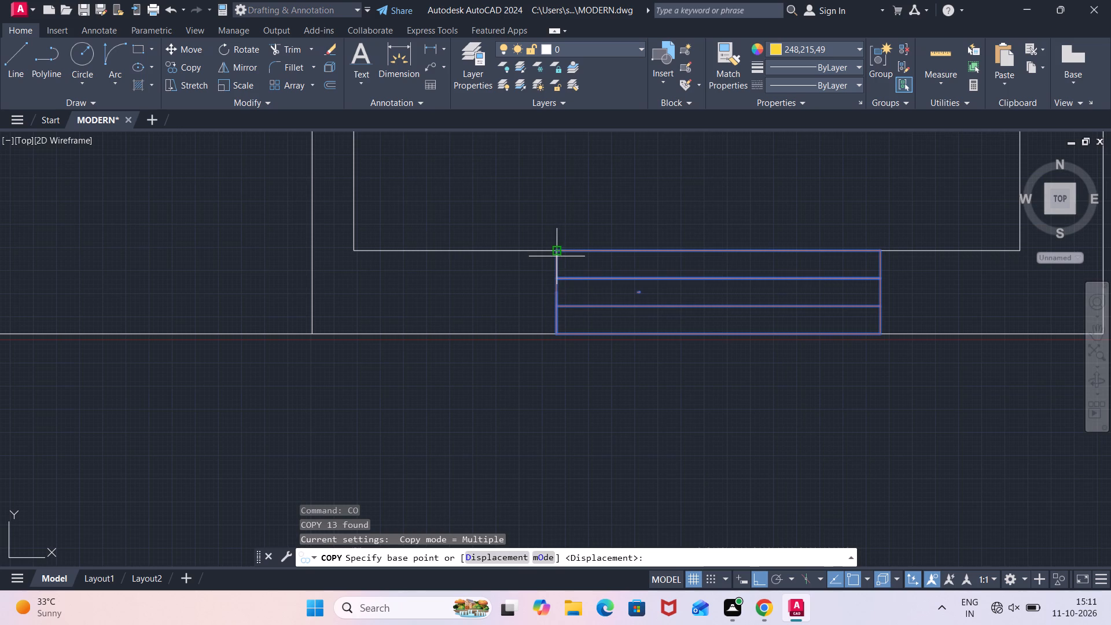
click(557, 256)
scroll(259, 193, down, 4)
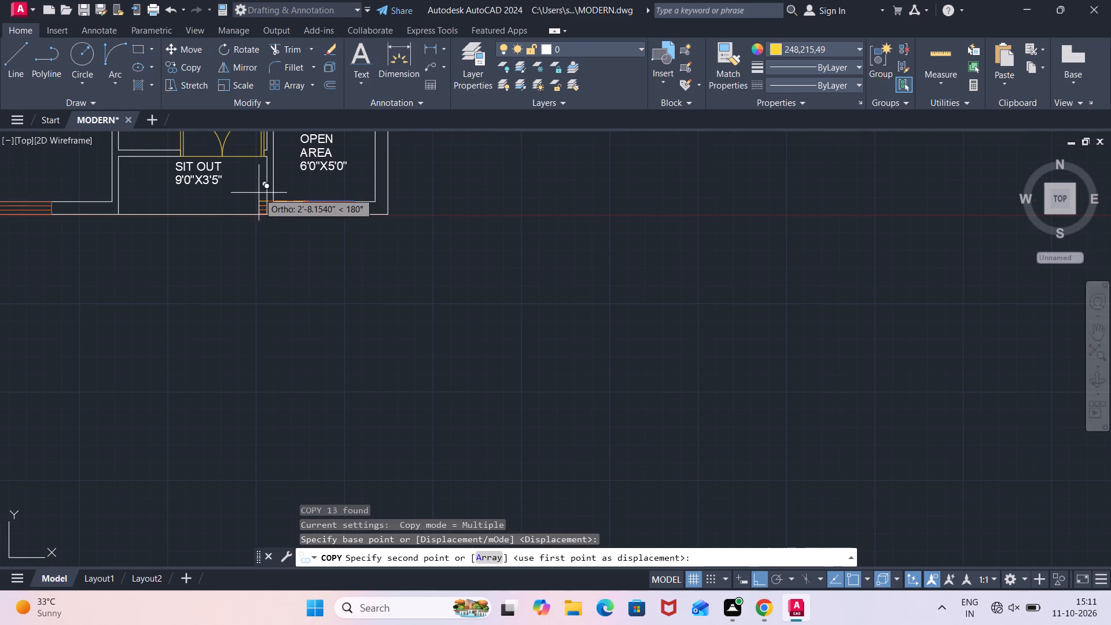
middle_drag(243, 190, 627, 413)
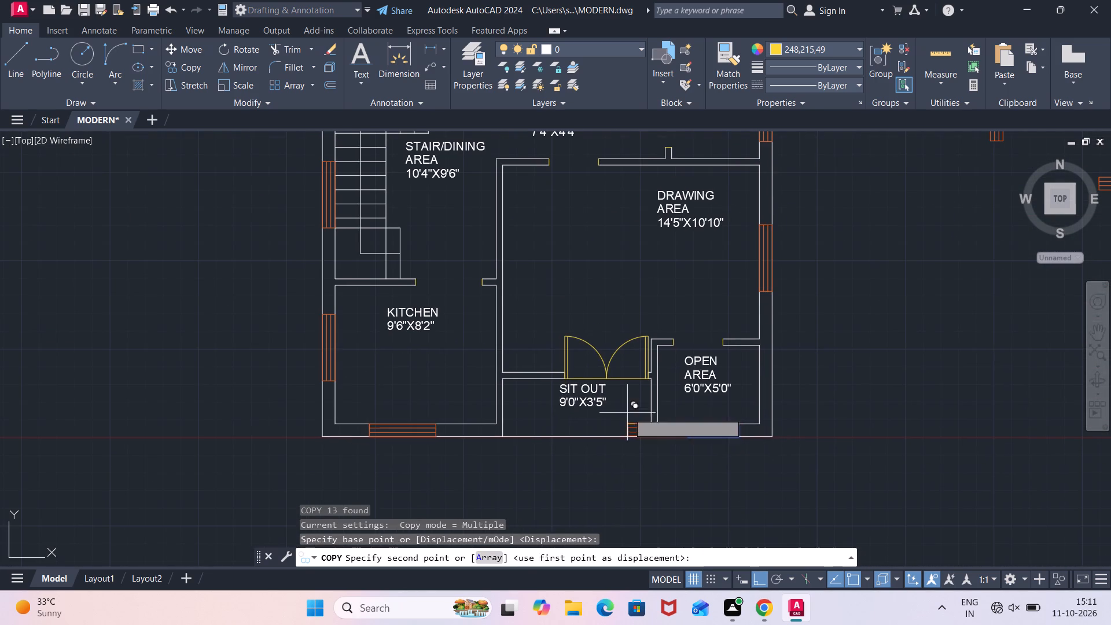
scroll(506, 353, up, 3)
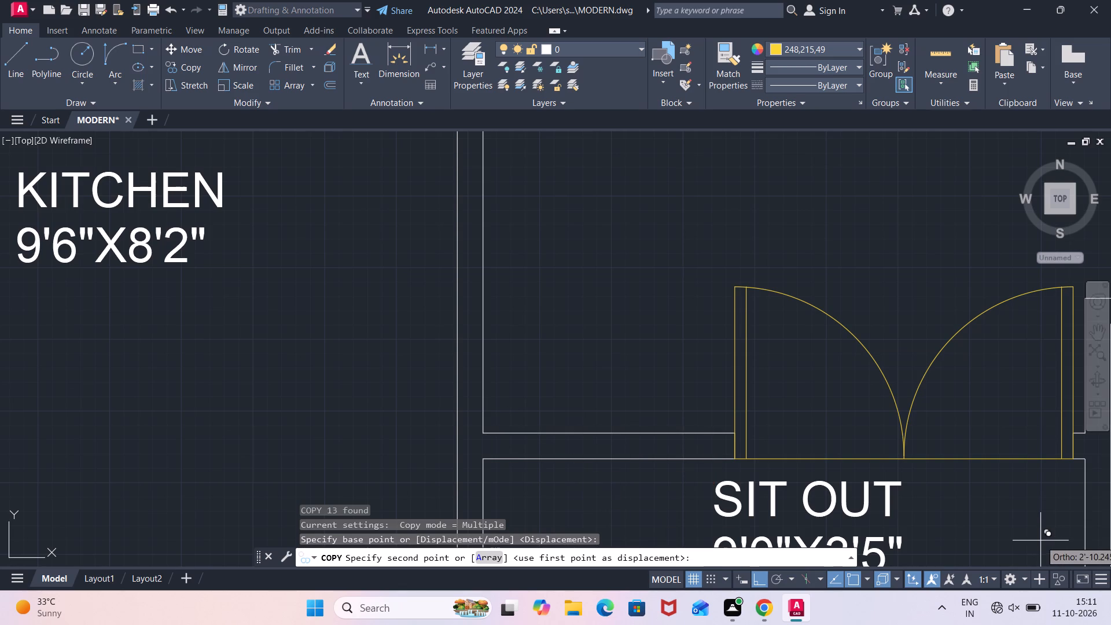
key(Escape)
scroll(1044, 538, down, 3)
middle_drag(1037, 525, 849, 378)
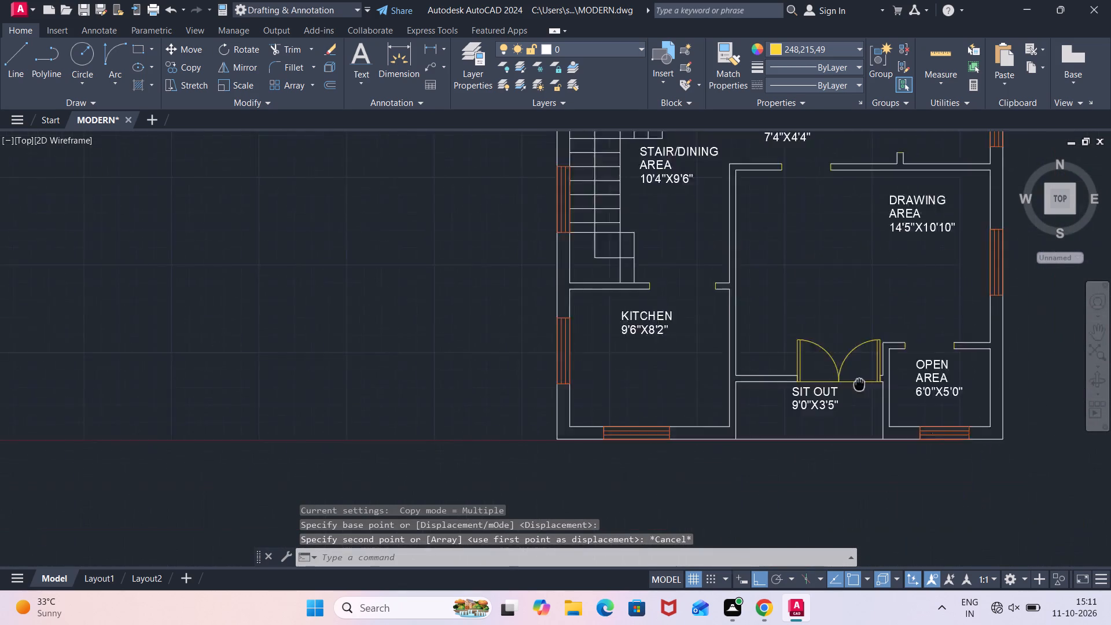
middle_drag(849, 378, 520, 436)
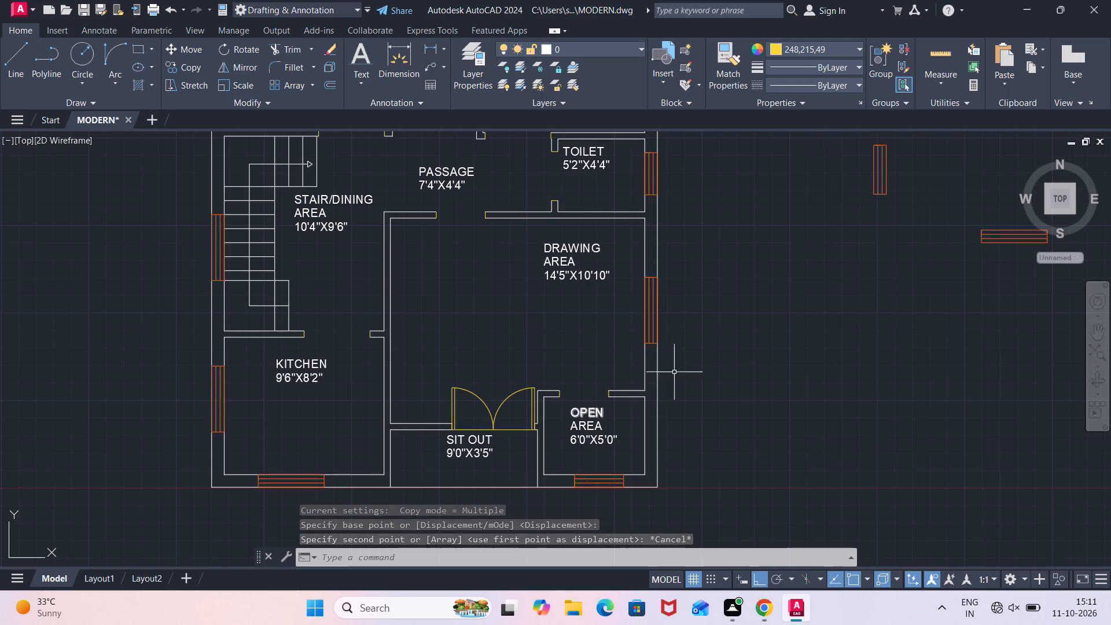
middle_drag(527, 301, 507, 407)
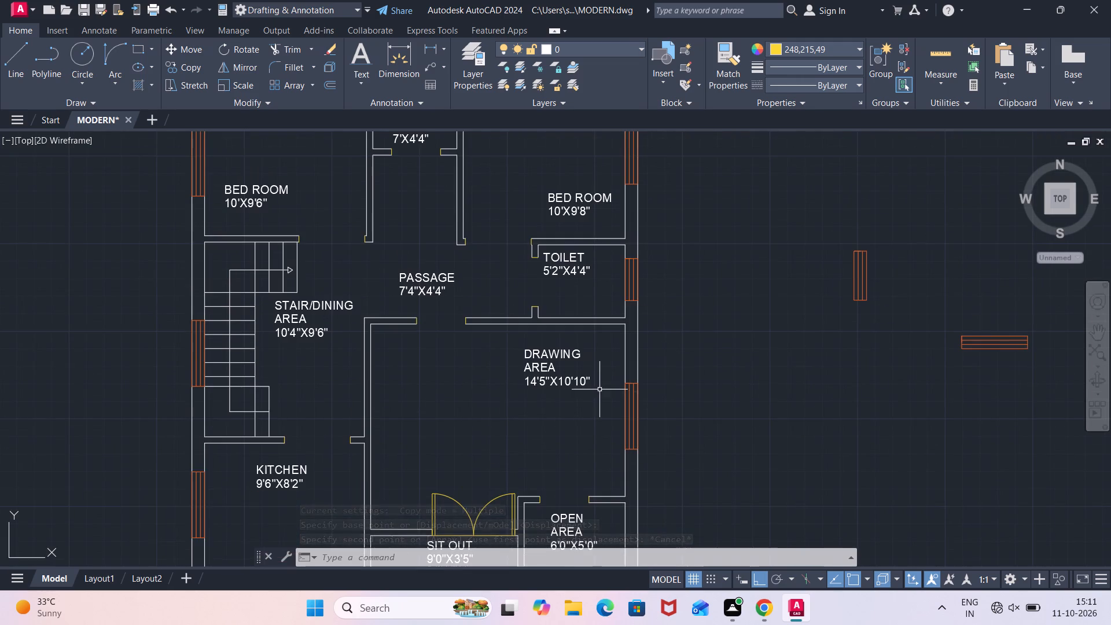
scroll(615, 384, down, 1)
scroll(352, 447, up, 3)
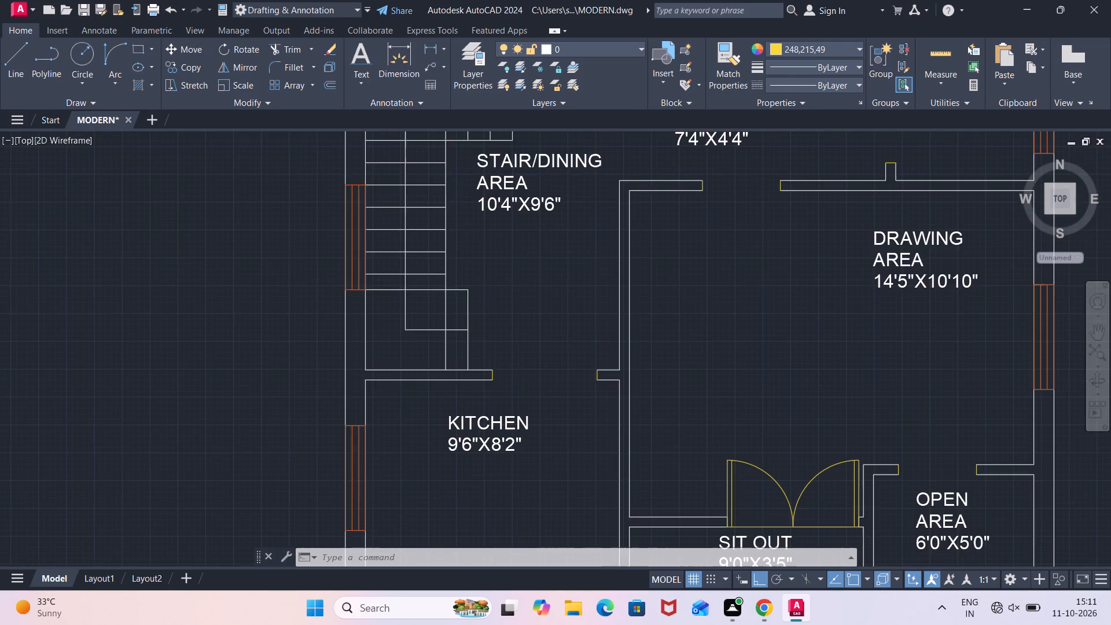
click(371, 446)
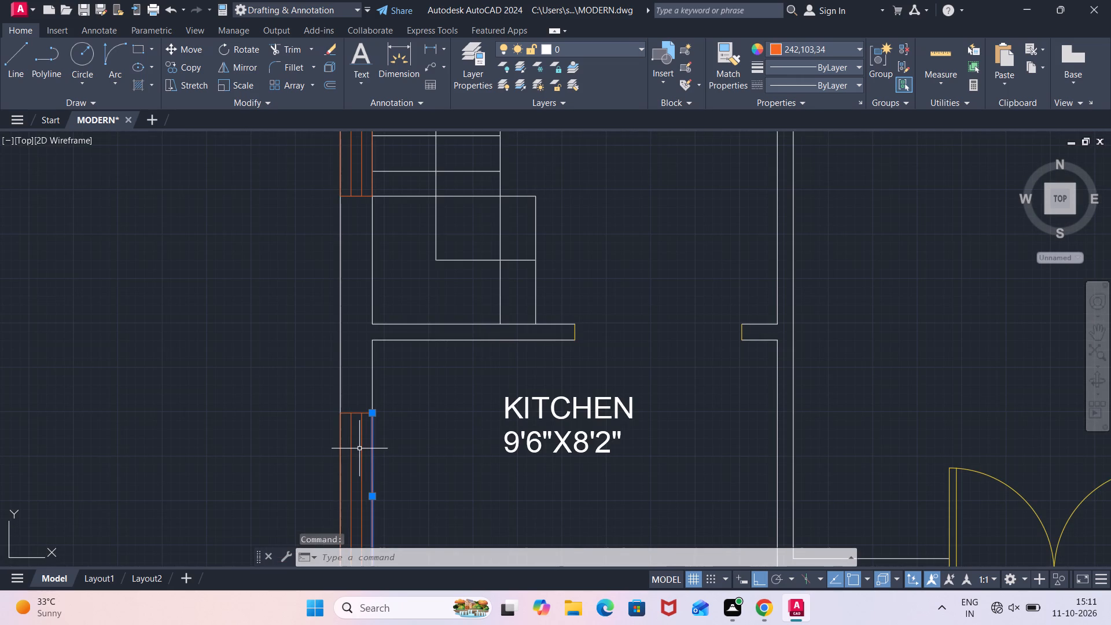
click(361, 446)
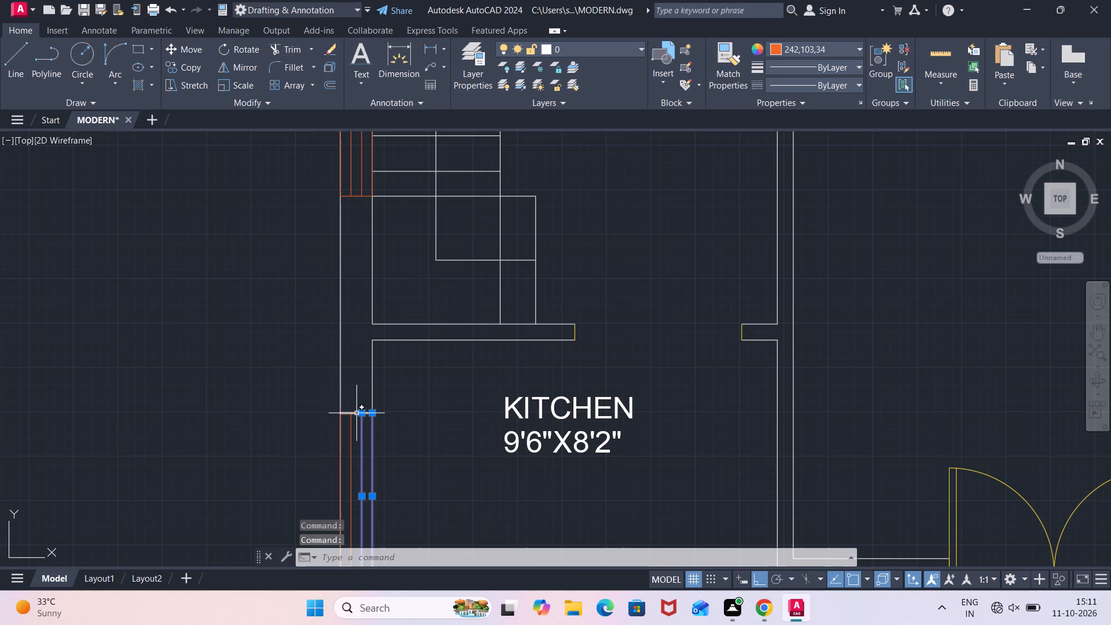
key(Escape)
Delete the two remaining spare window symbols standing outside the floor plan, east of the drawing area.
scroll(822, 450, down, 2)
middle_drag(850, 446, 669, 437)
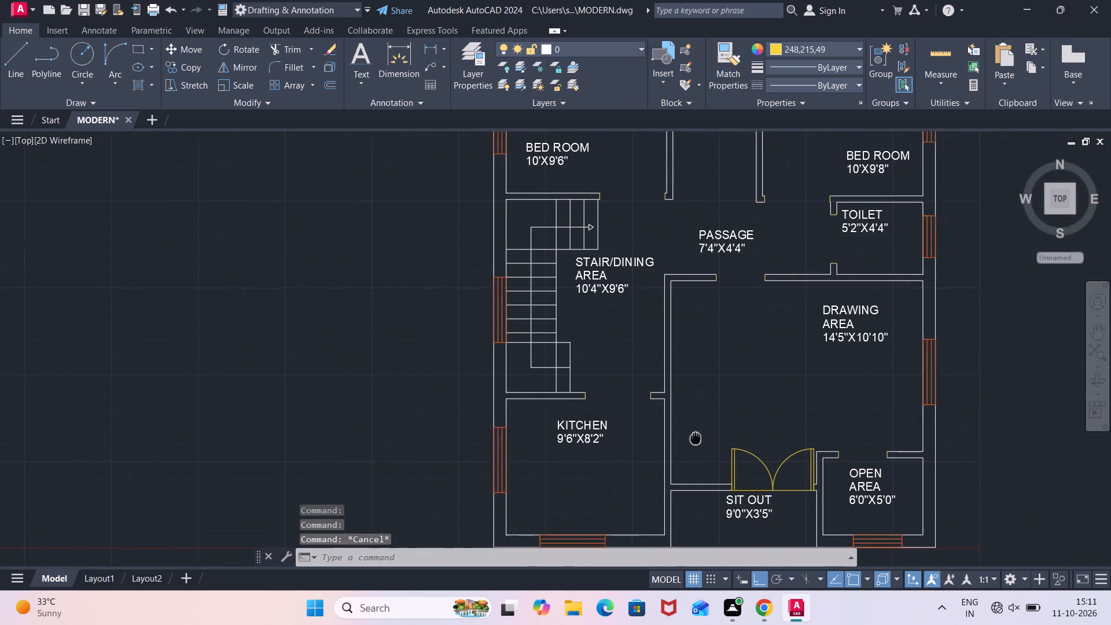
middle_drag(669, 437, 499, 440)
scroll(857, 396, down, 1)
middle_drag(880, 396, 823, 405)
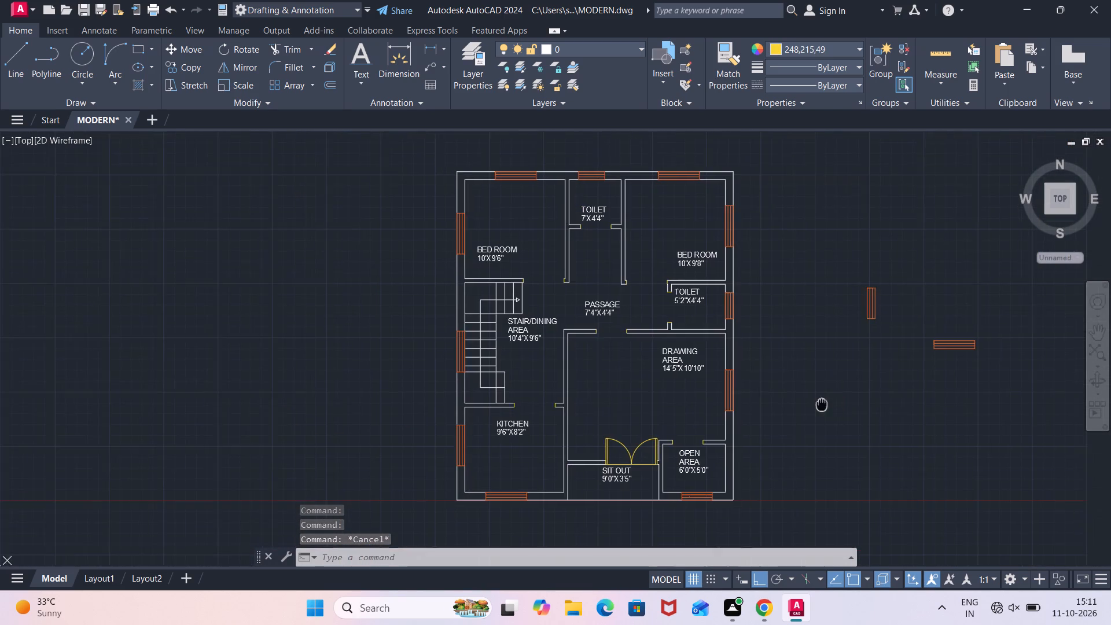
middle_drag(823, 405, 669, 420)
click(845, 301)
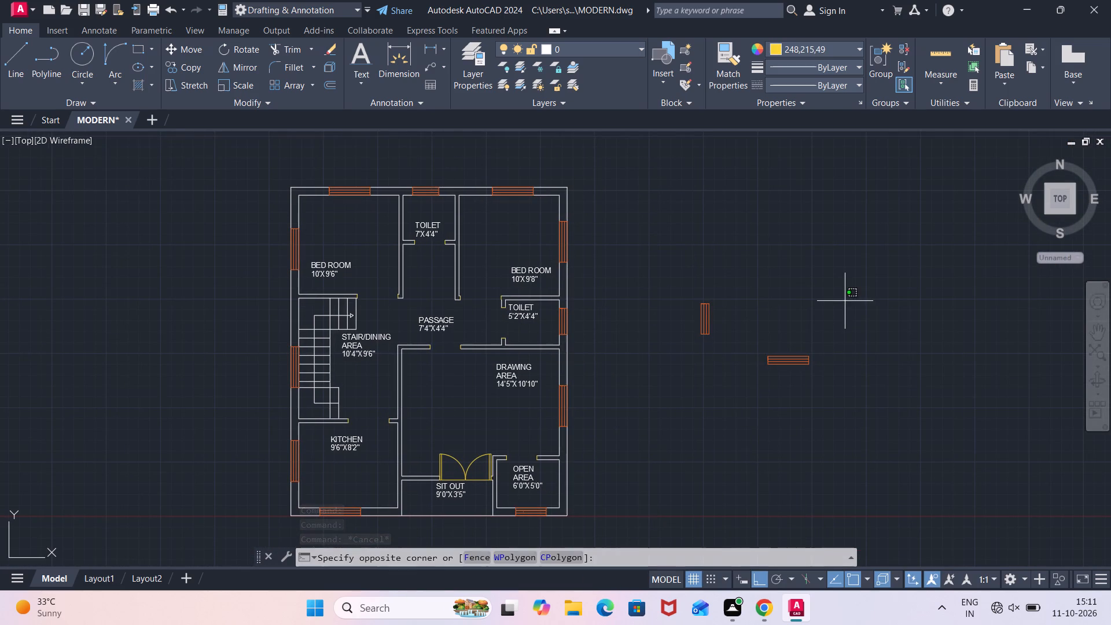
click(613, 392)
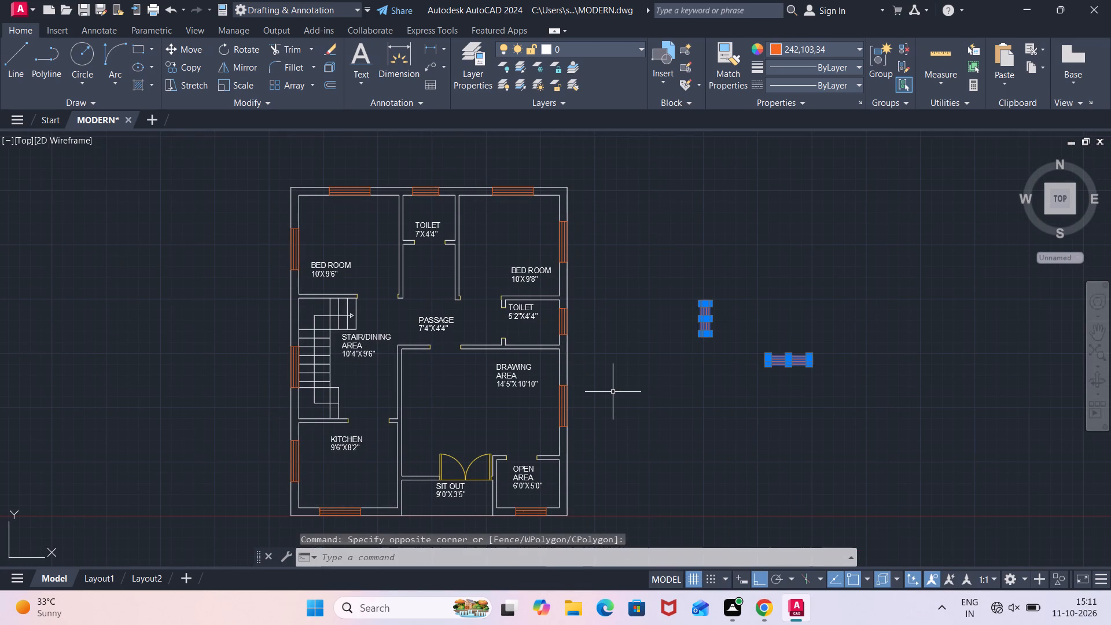
key(Delete)
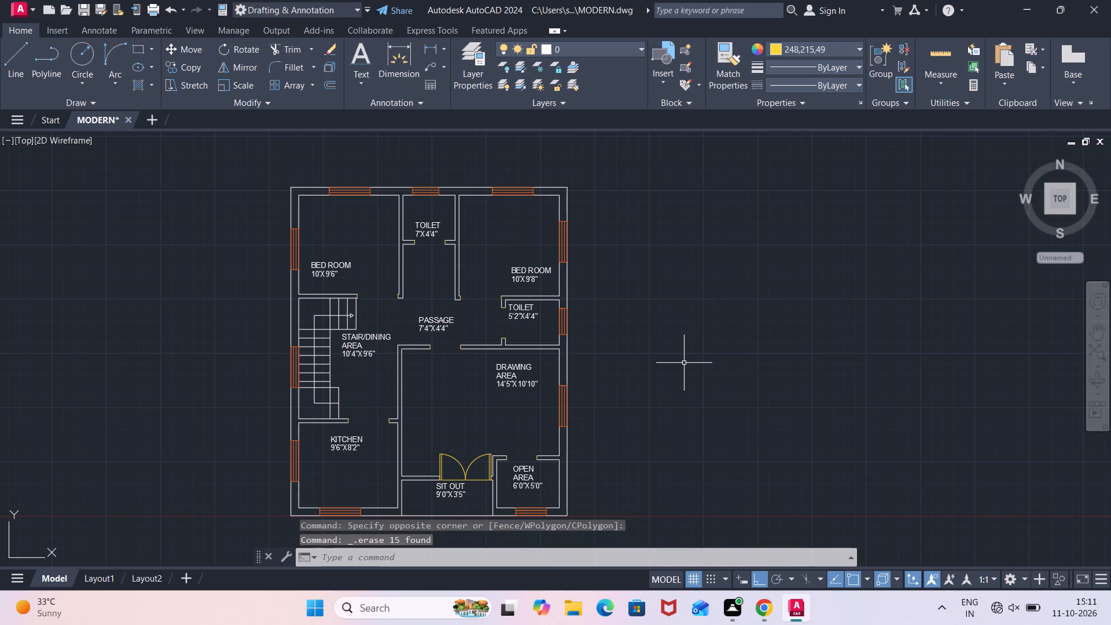
Draw an L-shaped pair of lines in the empty space east of the plan: 2'11" downward, then 2'11" eastward.
key(l)
key(Return)
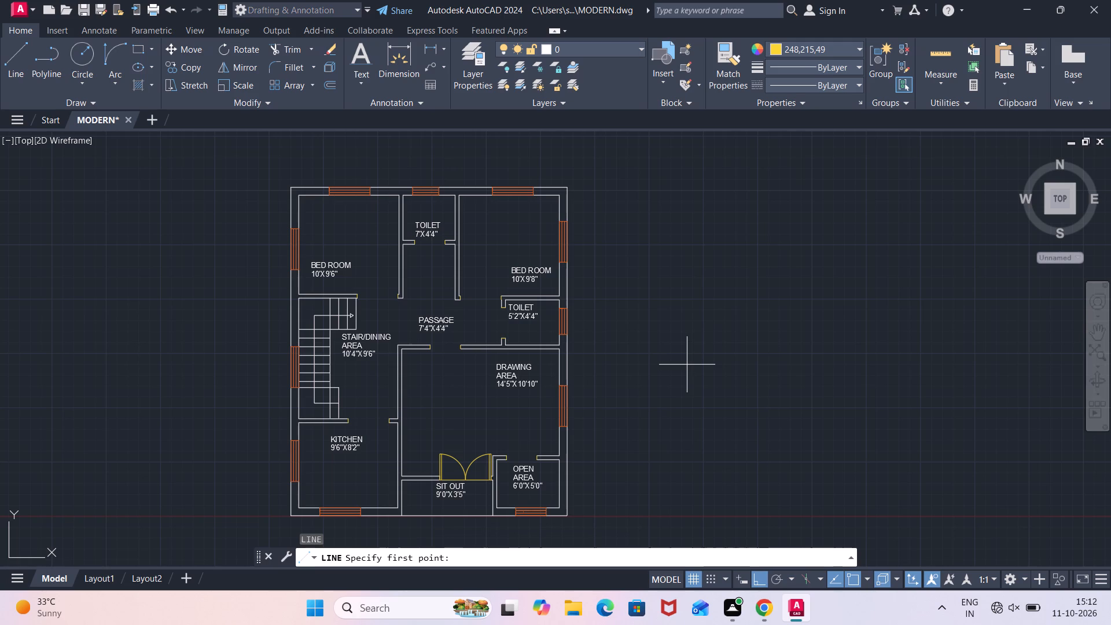
click(686, 356)
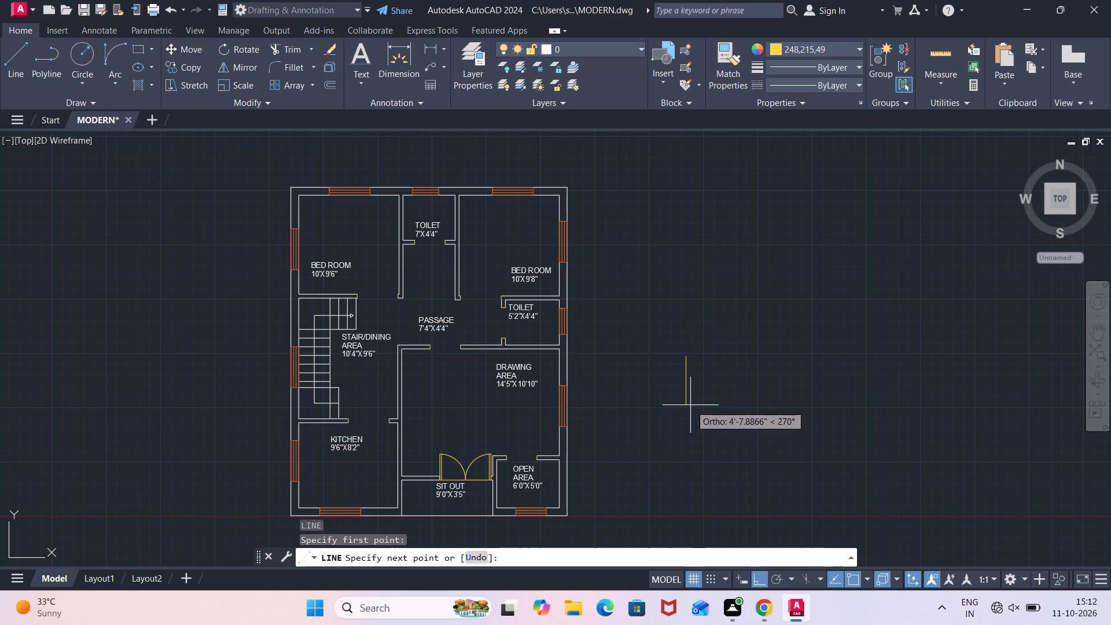
text(2'11")
key(Return)
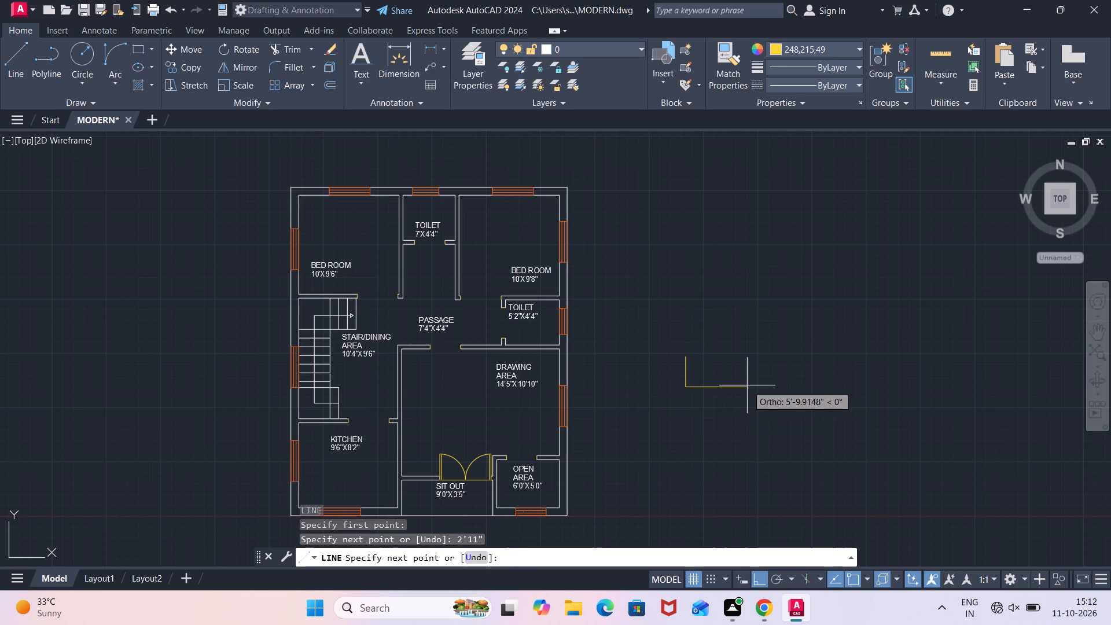
key(2)
text('11")
key(Return)
key(Escape)
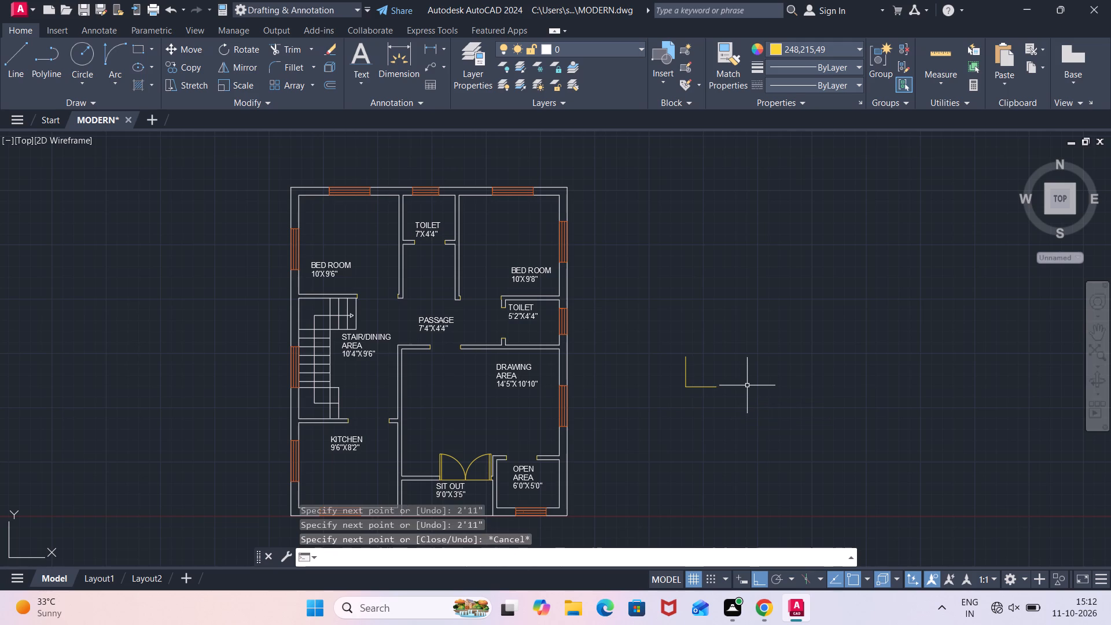
Offset the horizontal line of the L upward by 2" to form the door leaf thickness.
text(OFF)
key(Return)
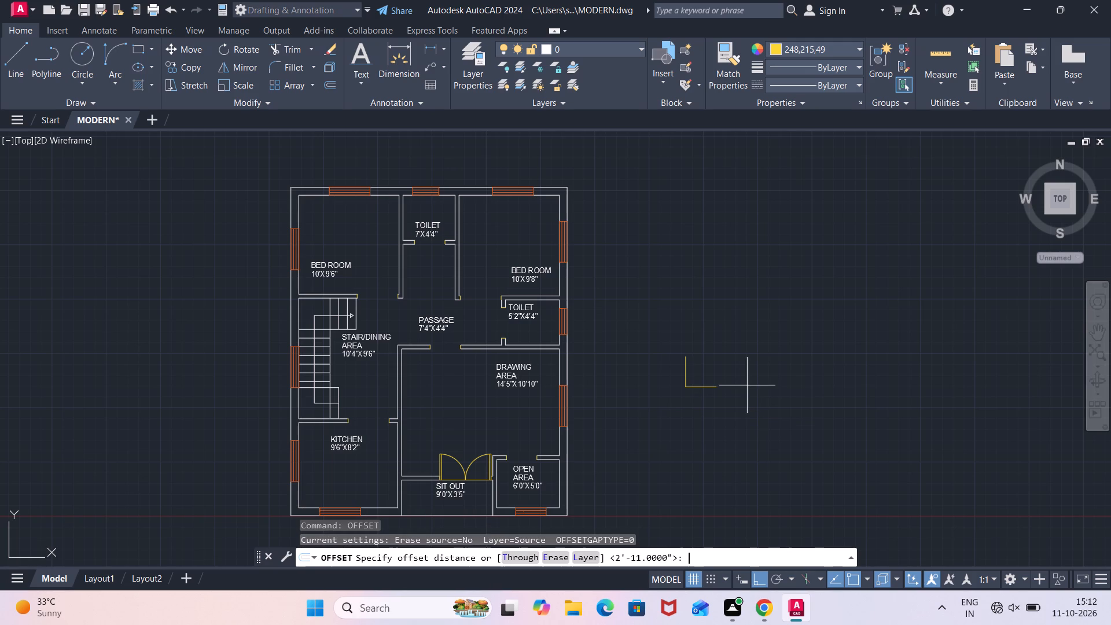
text(2")
key(Return)
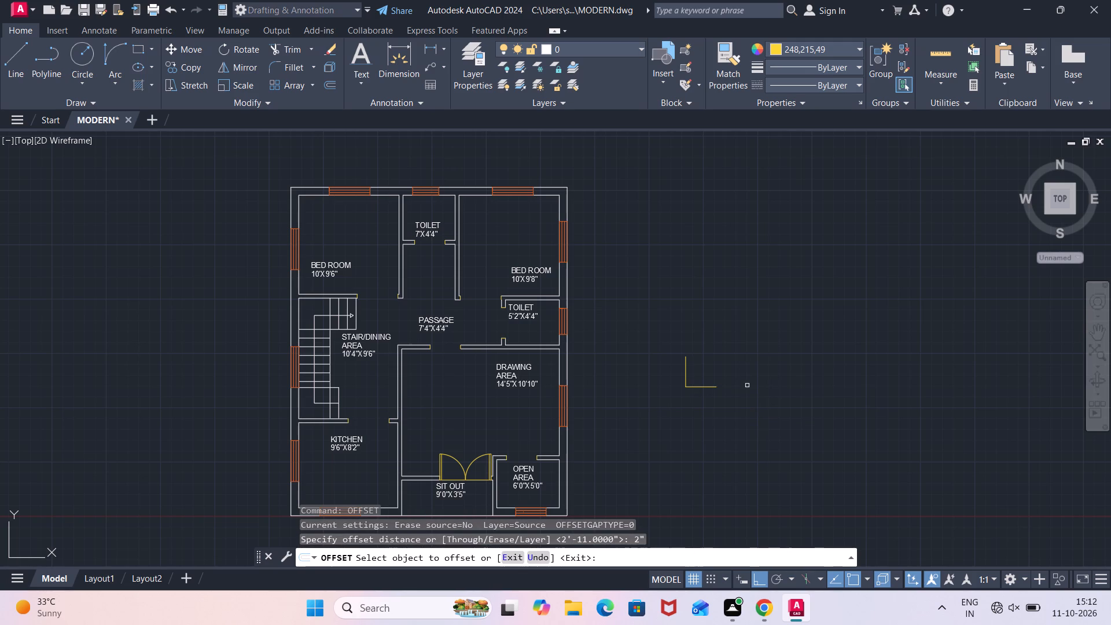
click(703, 387)
click(703, 361)
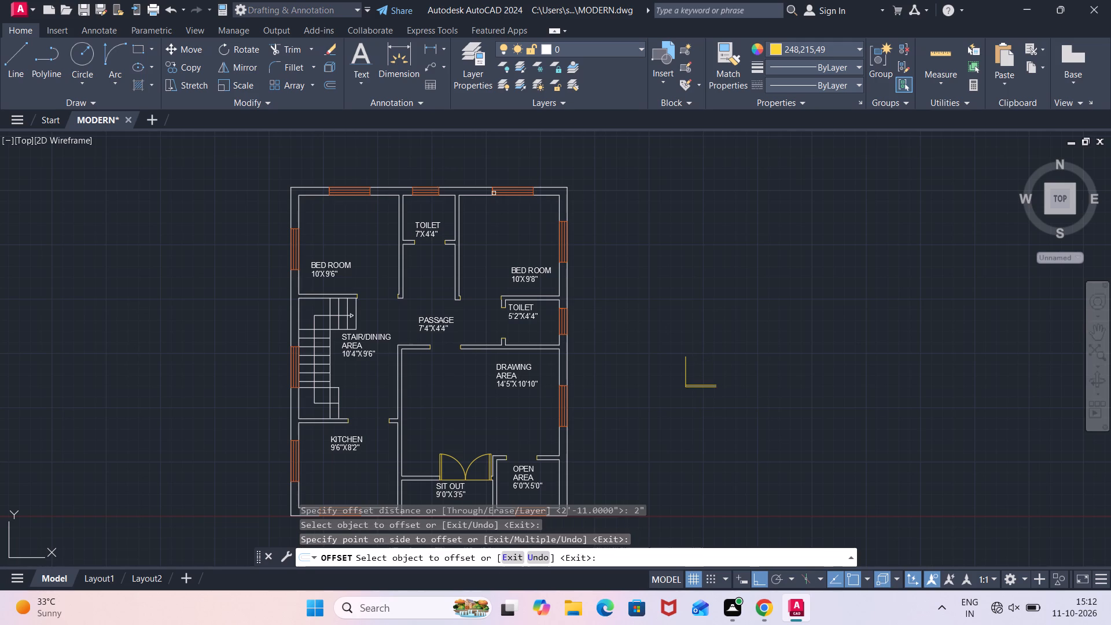
Draw the door swing as a Start, End, Direction arc from the lower horizontal line's east end to the vertical line's top.
click(119, 77)
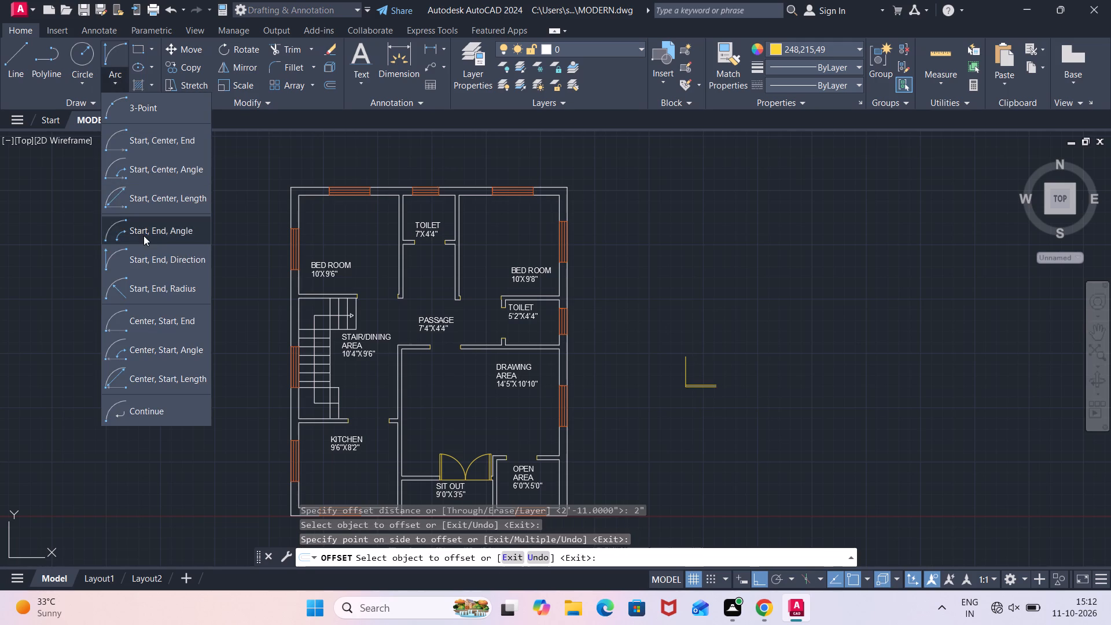
click(151, 259)
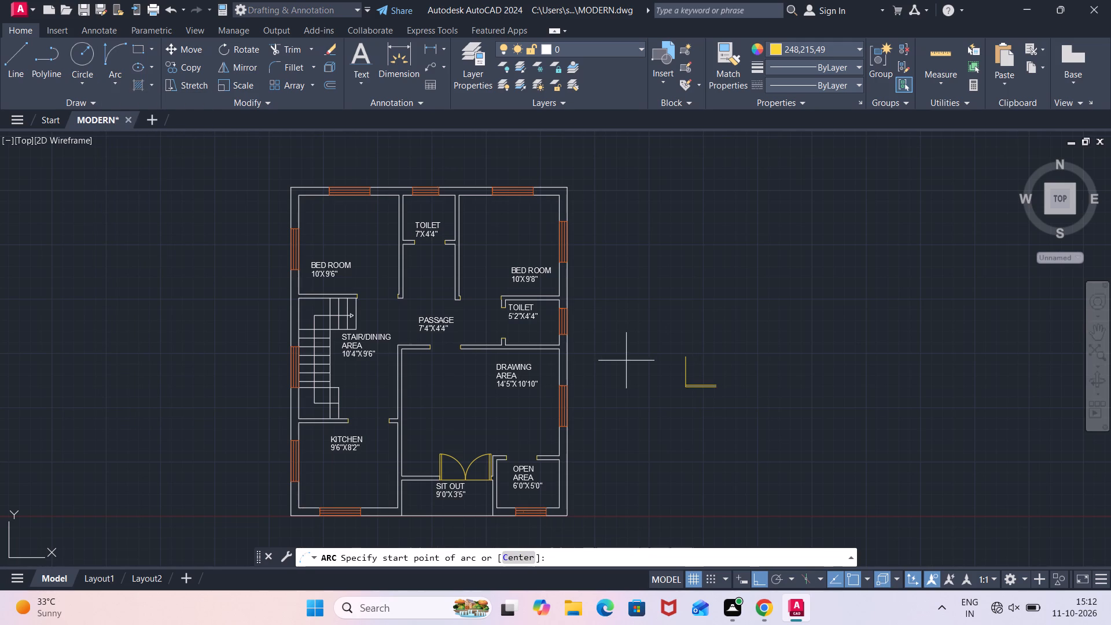
scroll(726, 389, up, 1)
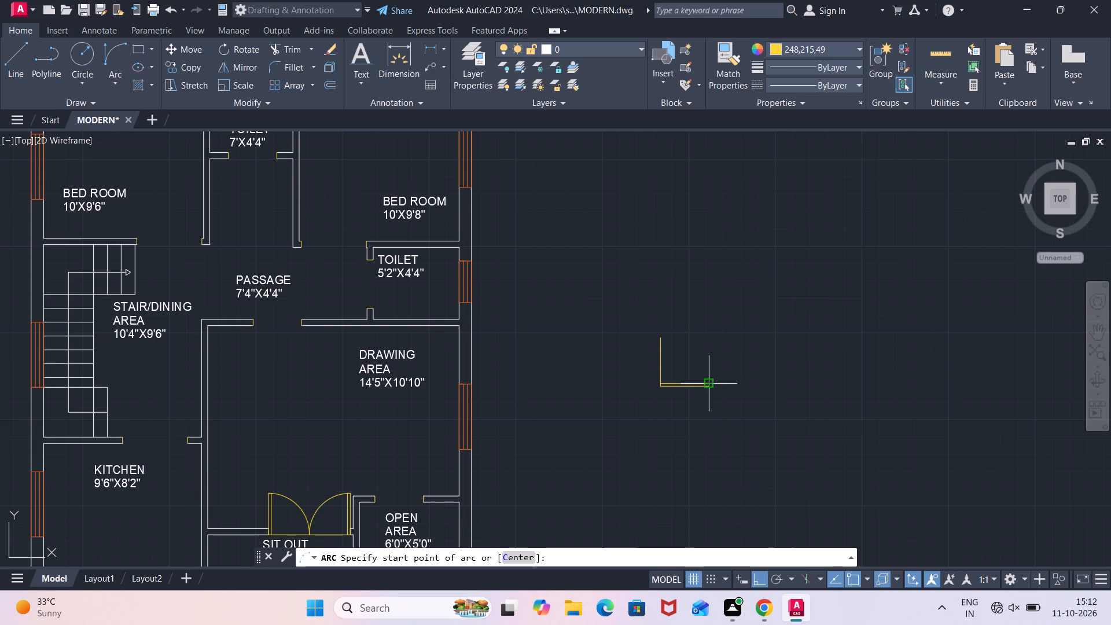
scroll(707, 384, up, 3)
click(705, 396)
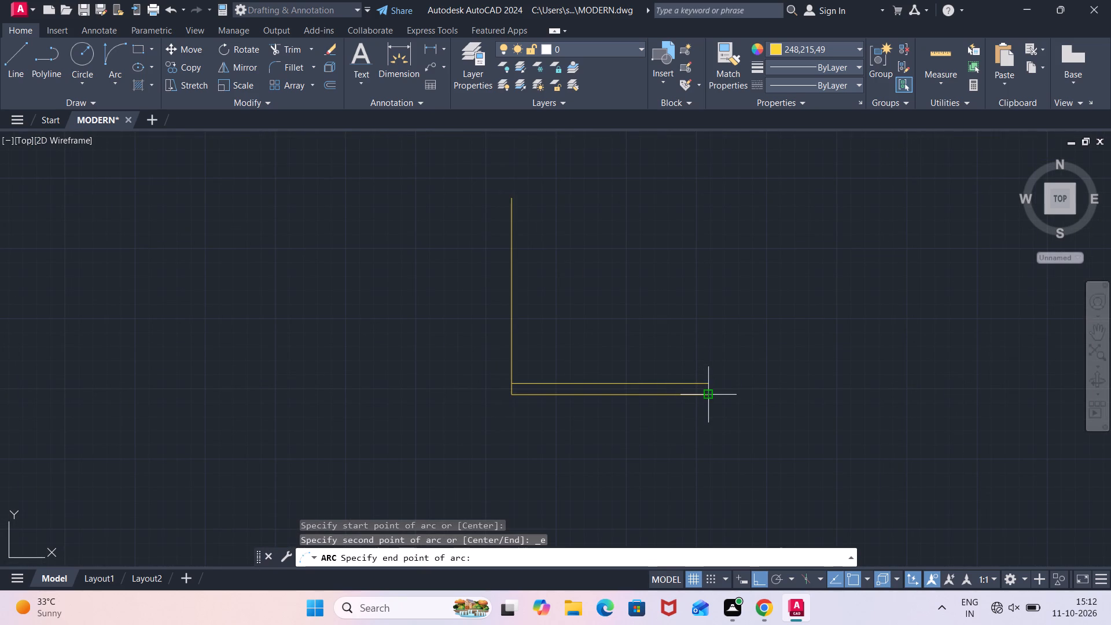
click(508, 199)
click(575, 207)
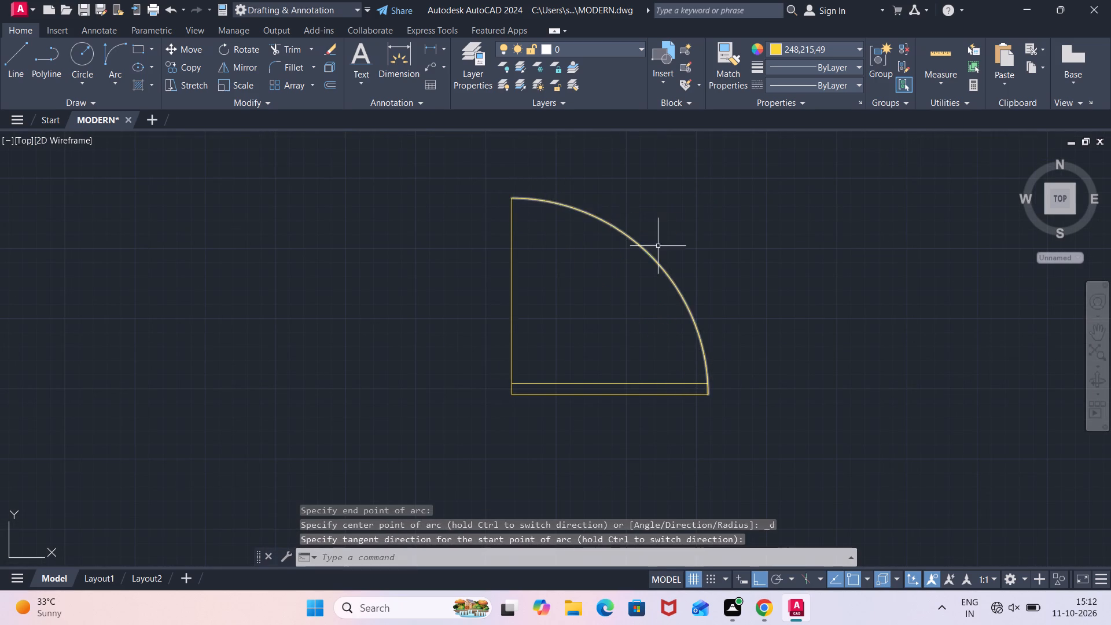
Move the new single-door symbol by its lower-left corner to the lower jamb of the 5'2"X4'4" toilet's west wall opening.
scroll(690, 281, down, 4)
click(724, 251)
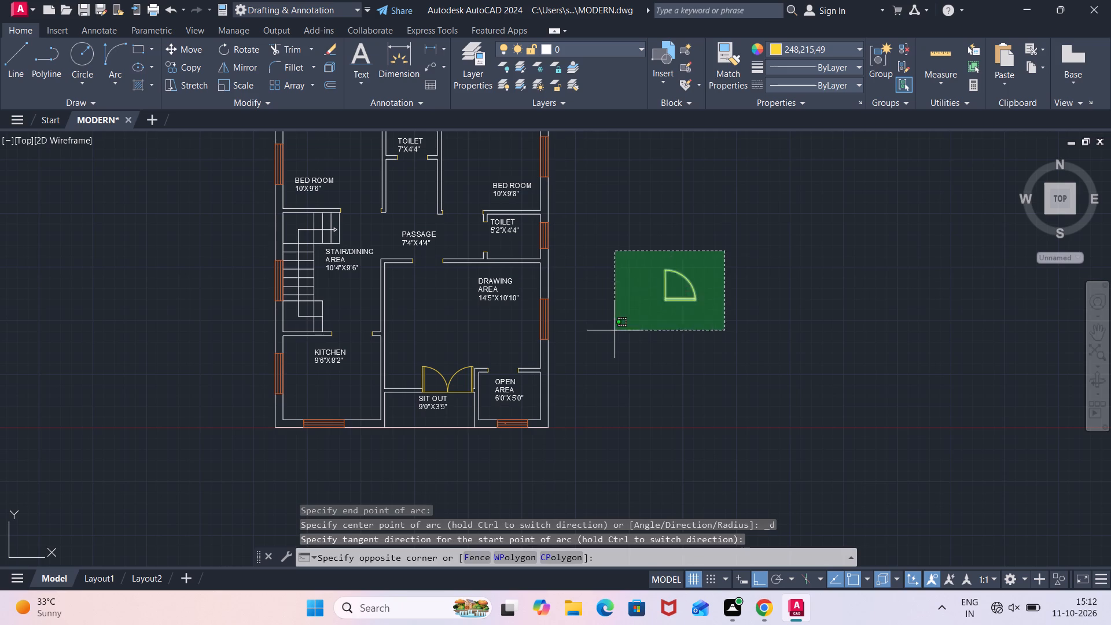
click(615, 330)
key(m)
key(Return)
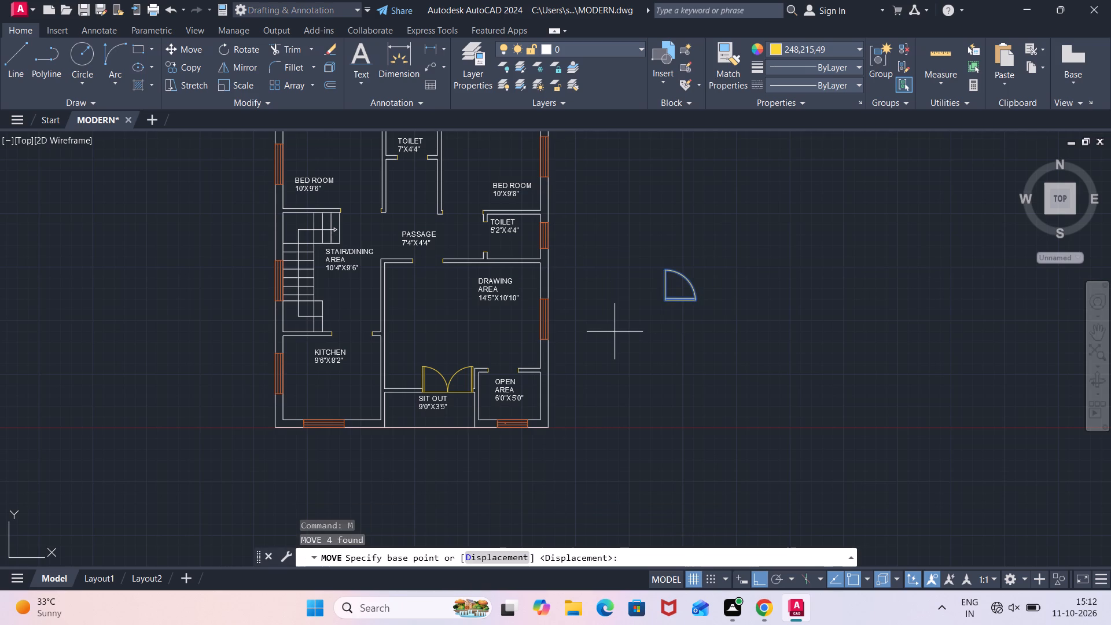
click(666, 304)
scroll(513, 236, up, 3)
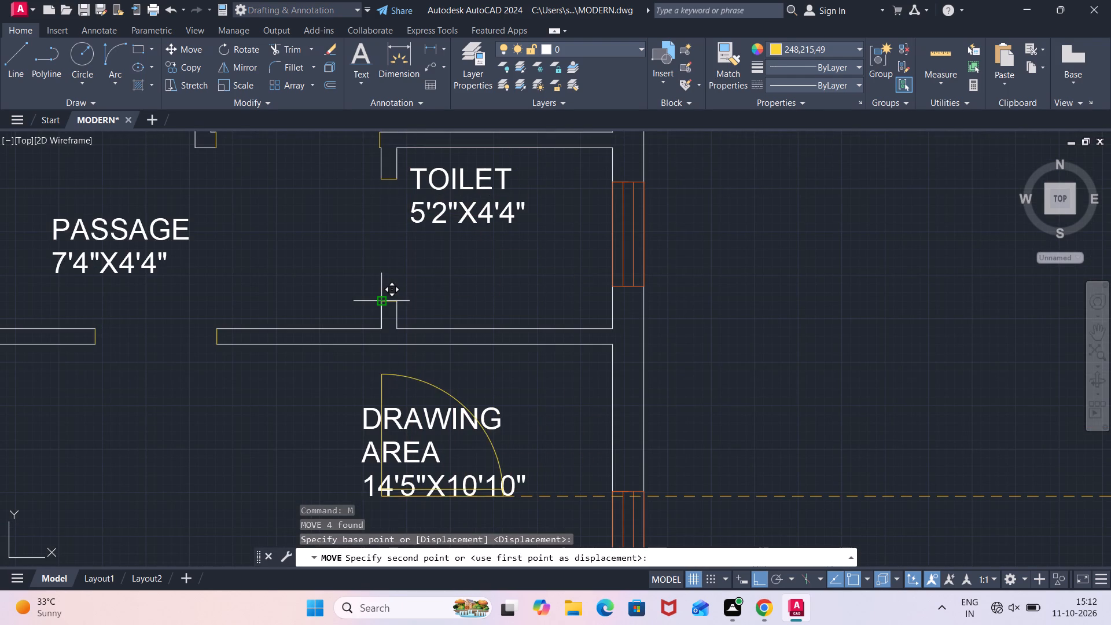
scroll(376, 302, up, 3)
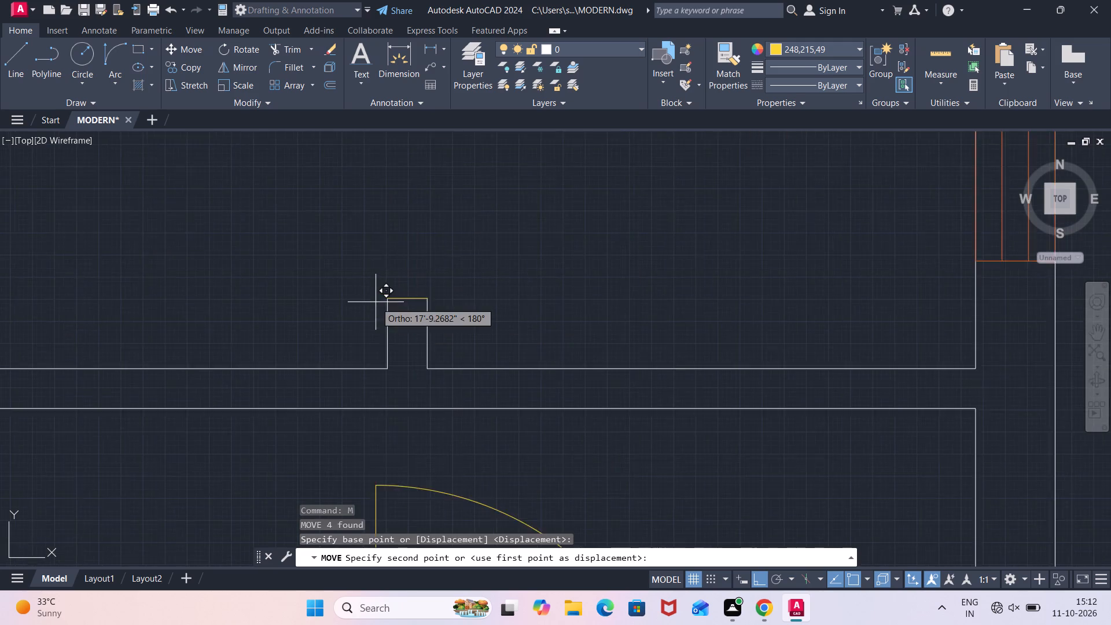
click(397, 296)
Draw another L-shaped pair of lines east of the plan: 2'11" eastward, then 2'11" upward.
scroll(474, 268, down, 3)
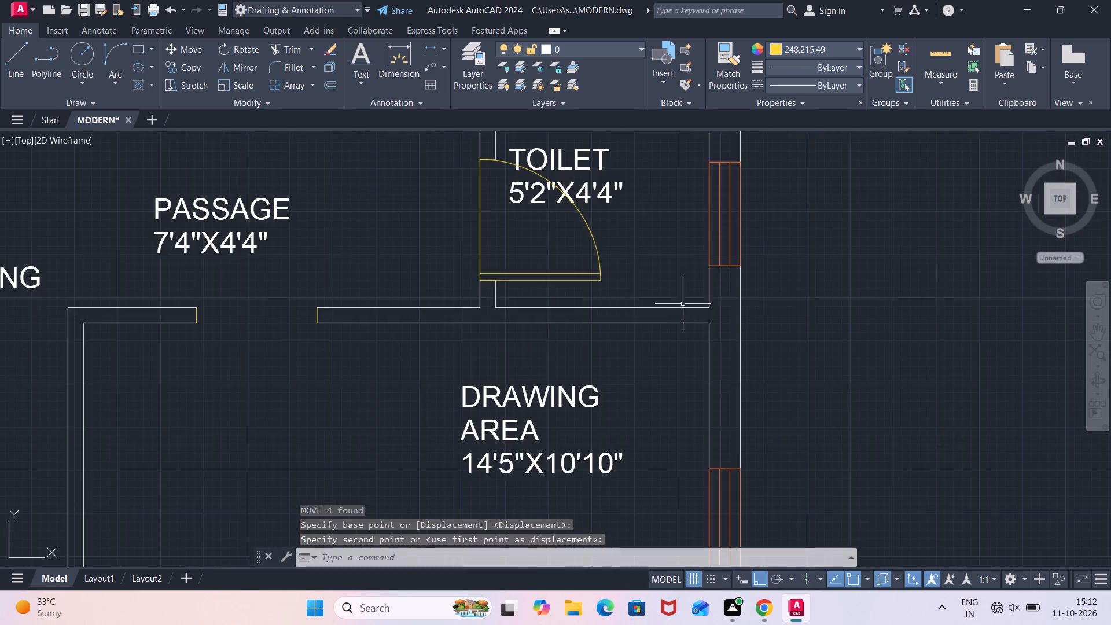
scroll(819, 316, down, 3)
middle_drag(862, 337, 718, 332)
key(l)
key(Return)
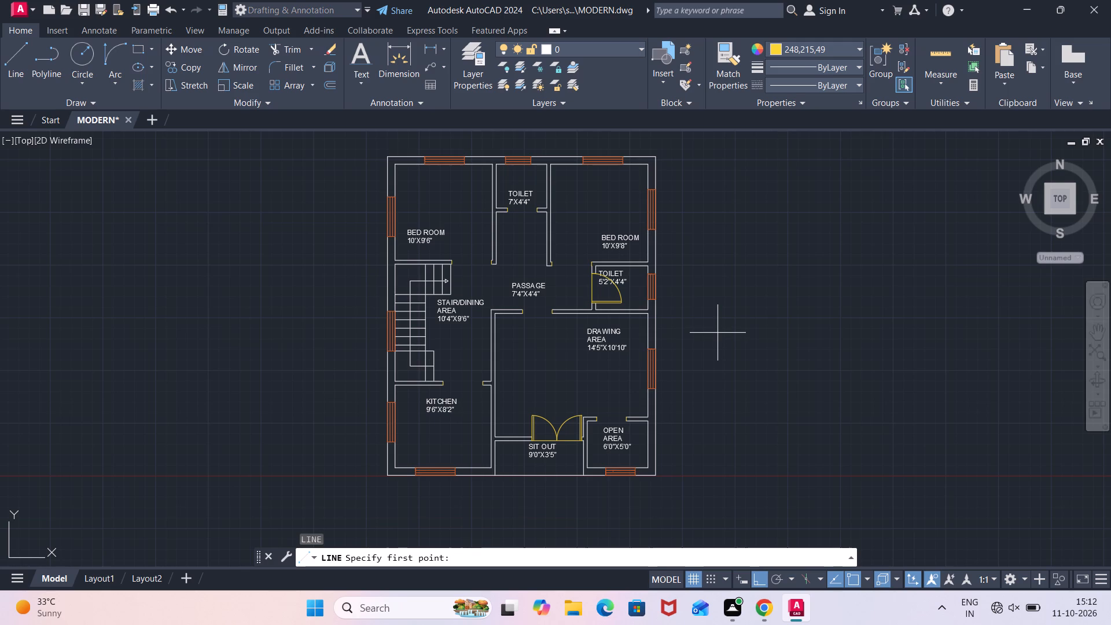
click(732, 348)
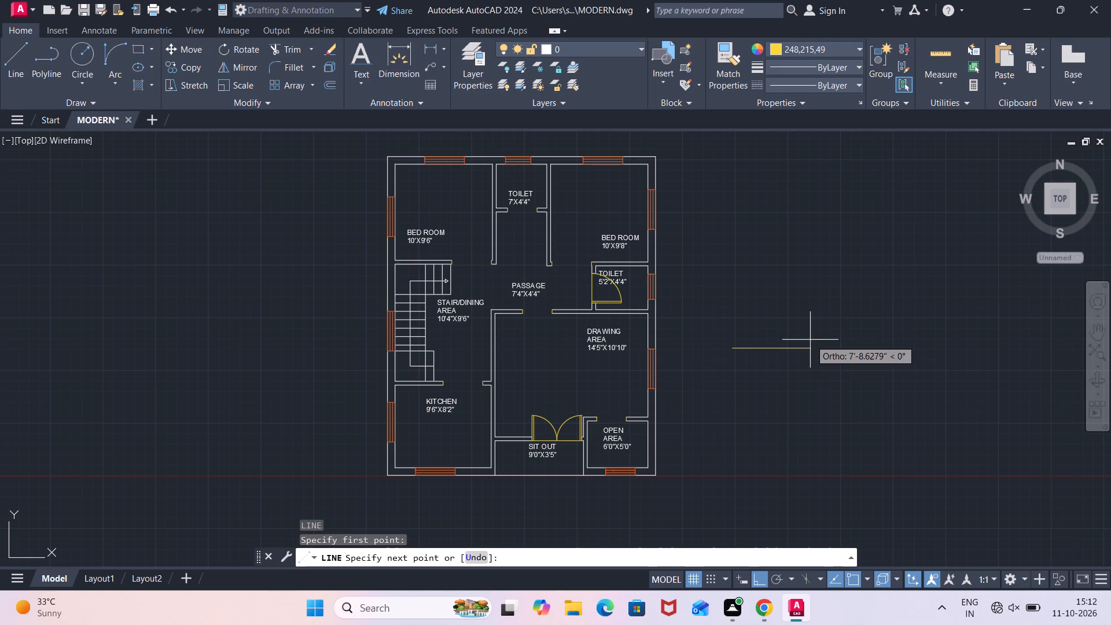
text(2'11")
key(Return)
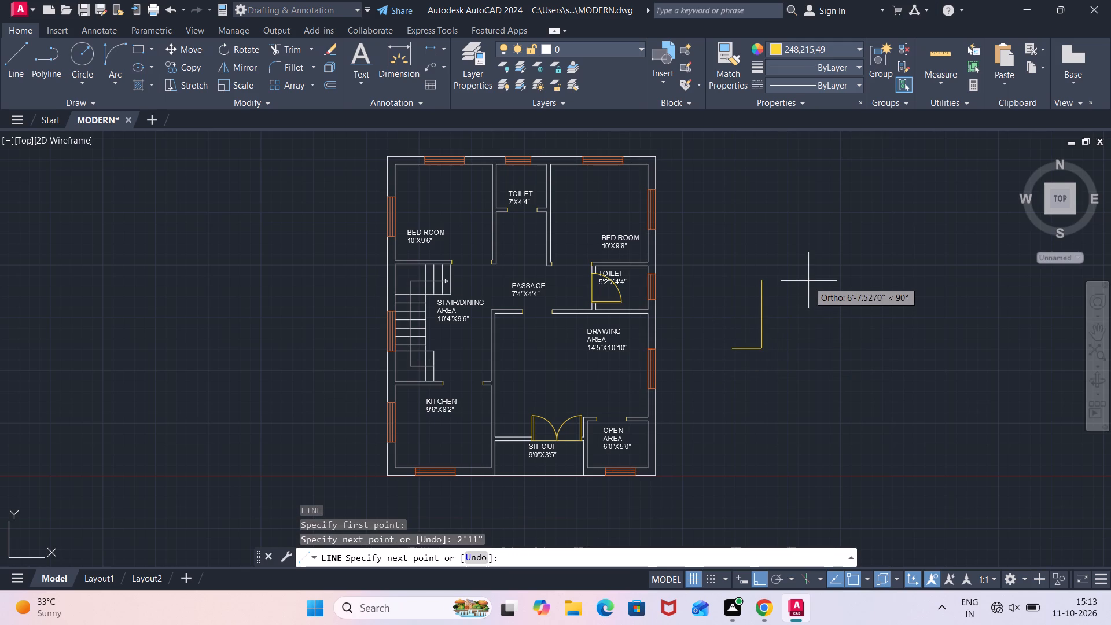
key(2)
text('11")
key(Return)
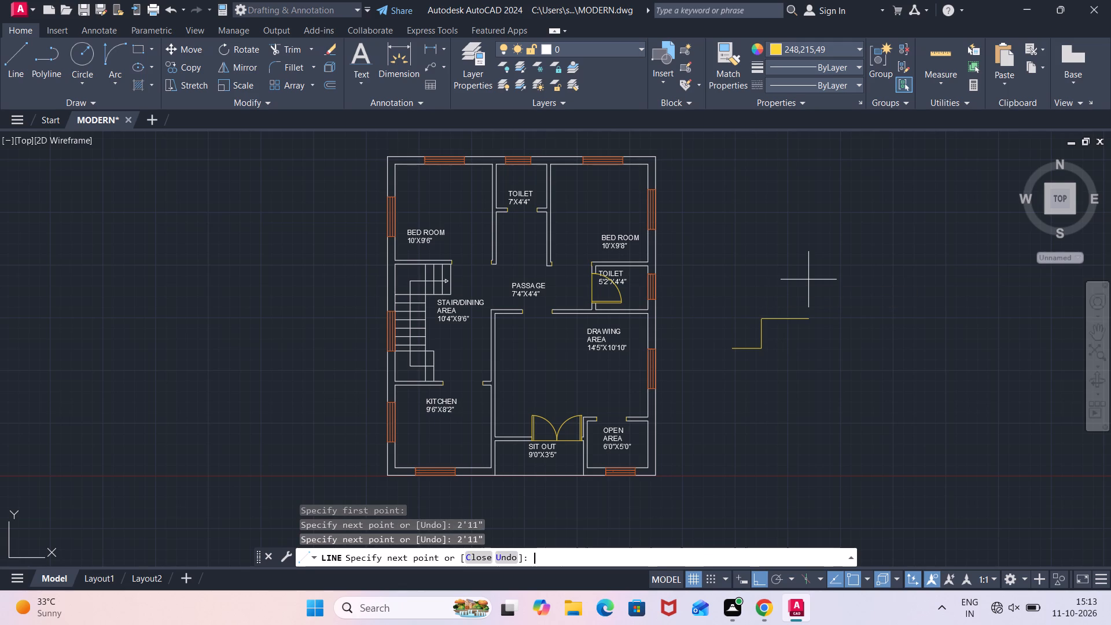
key(Escape)
Offset the vertical line of the new L inward to the west by 2" to form the door leaf.
text(OFF)
key(Return)
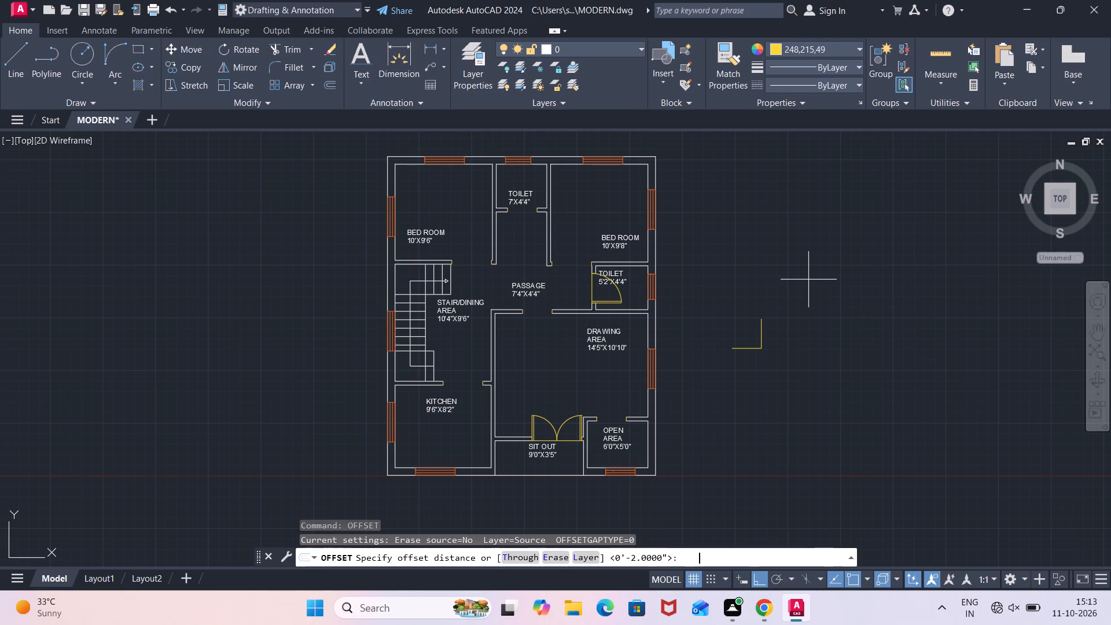
key(Return)
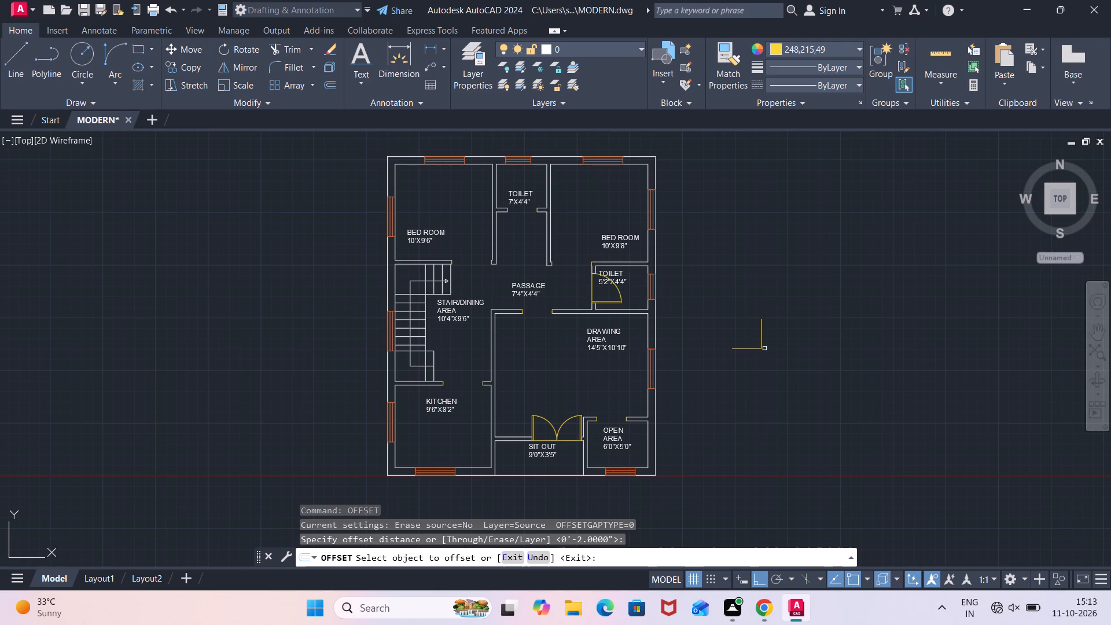
click(759, 328)
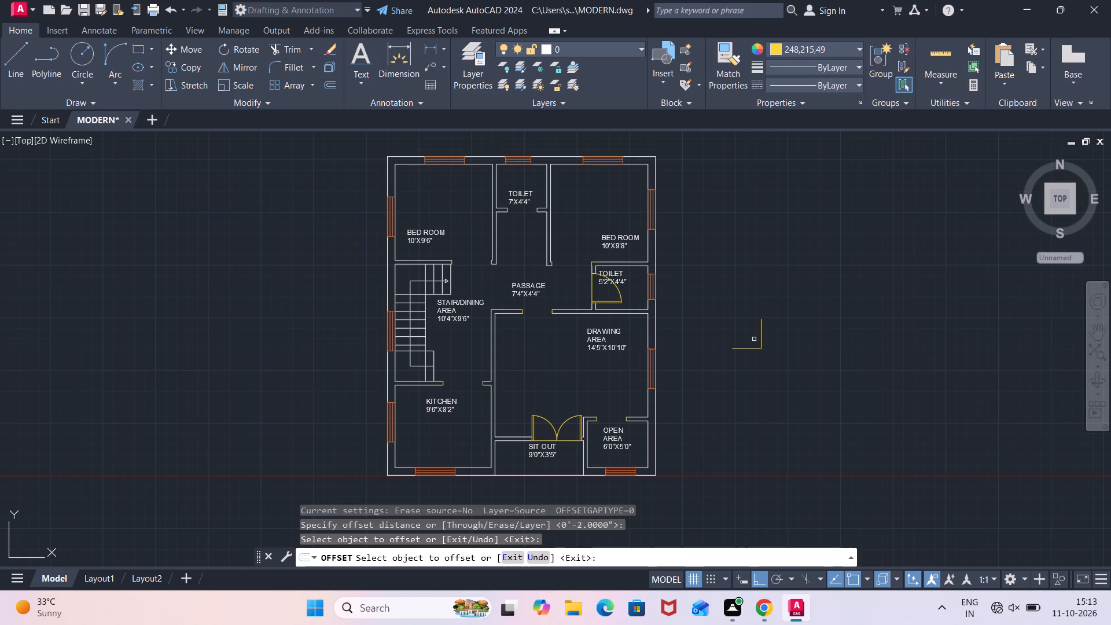
click(760, 339)
click(741, 343)
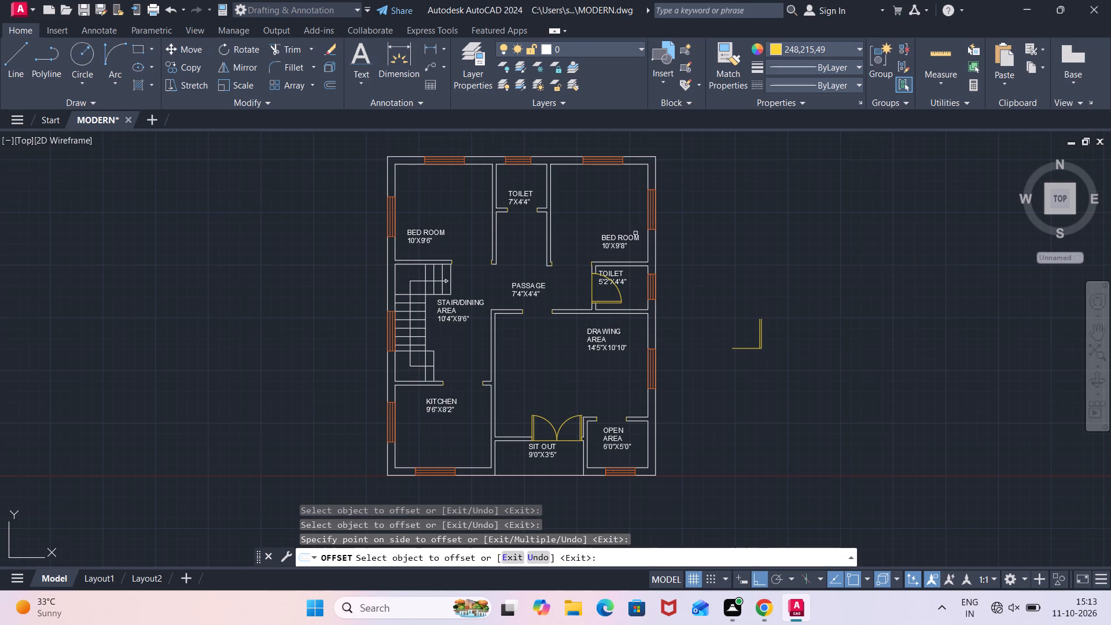
Draw the second door's swing as a Start, End, Direction arc from the outer vertical line's top to the horizontal line's west end.
click(119, 79)
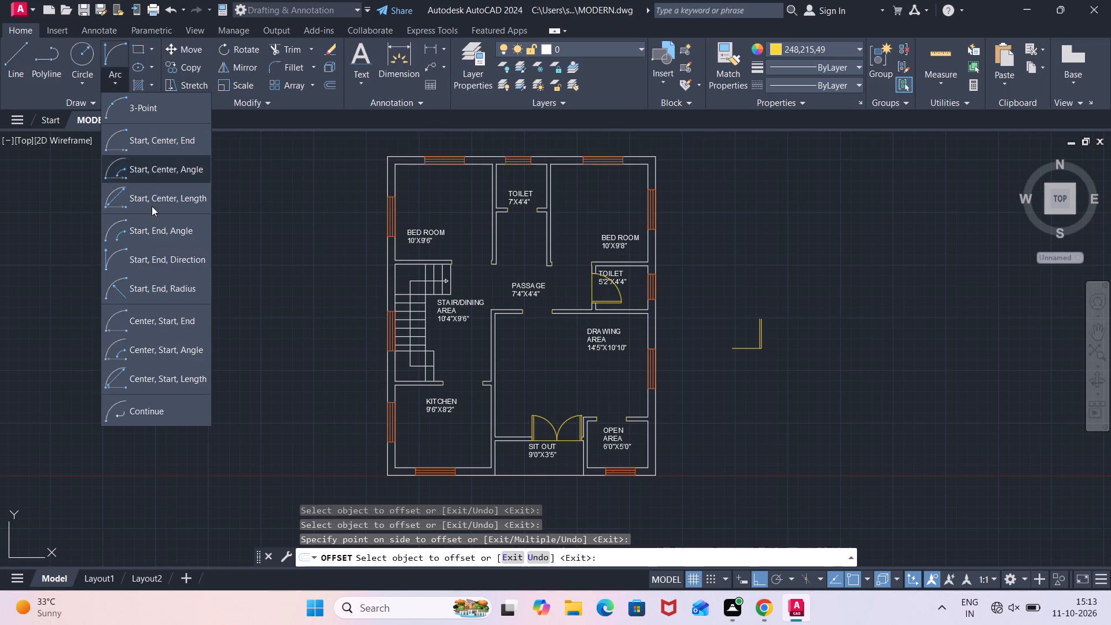
click(164, 269)
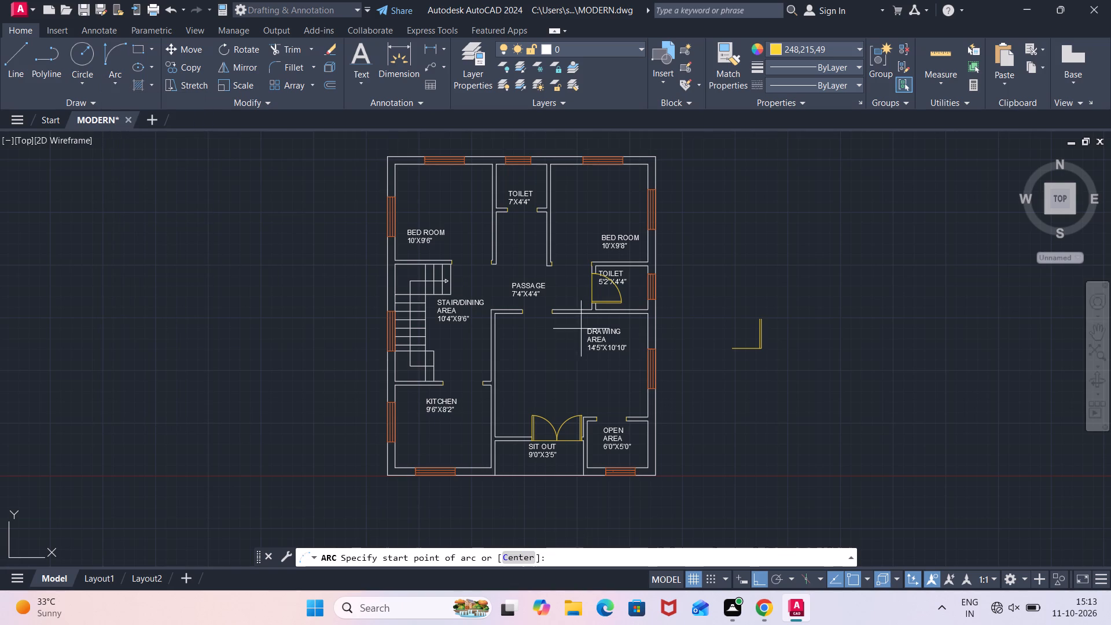
scroll(811, 372, up, 3)
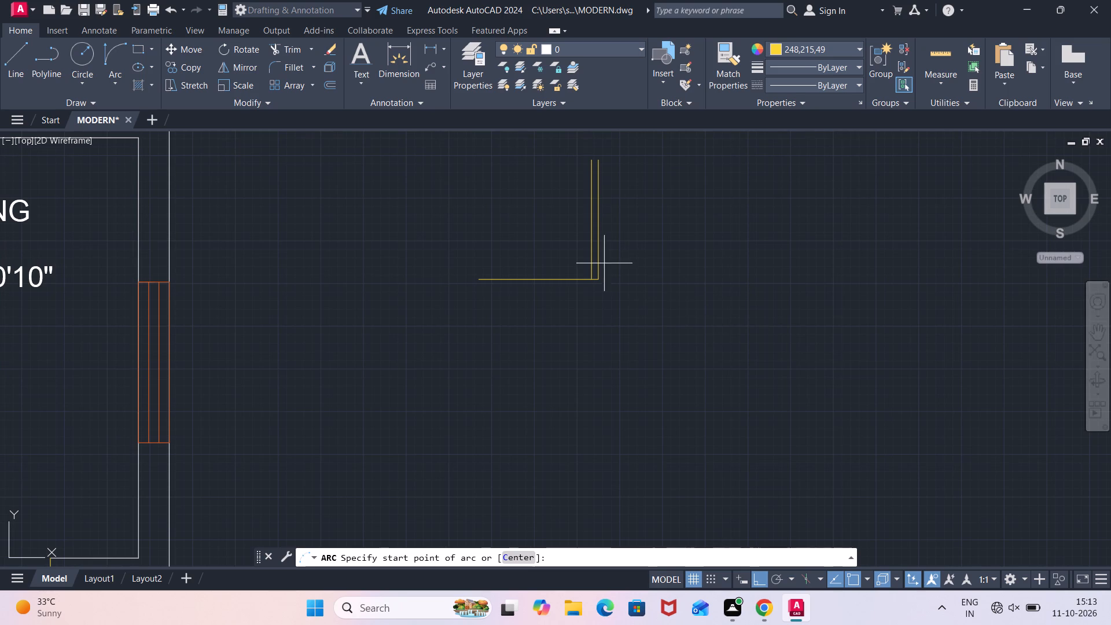
click(598, 160)
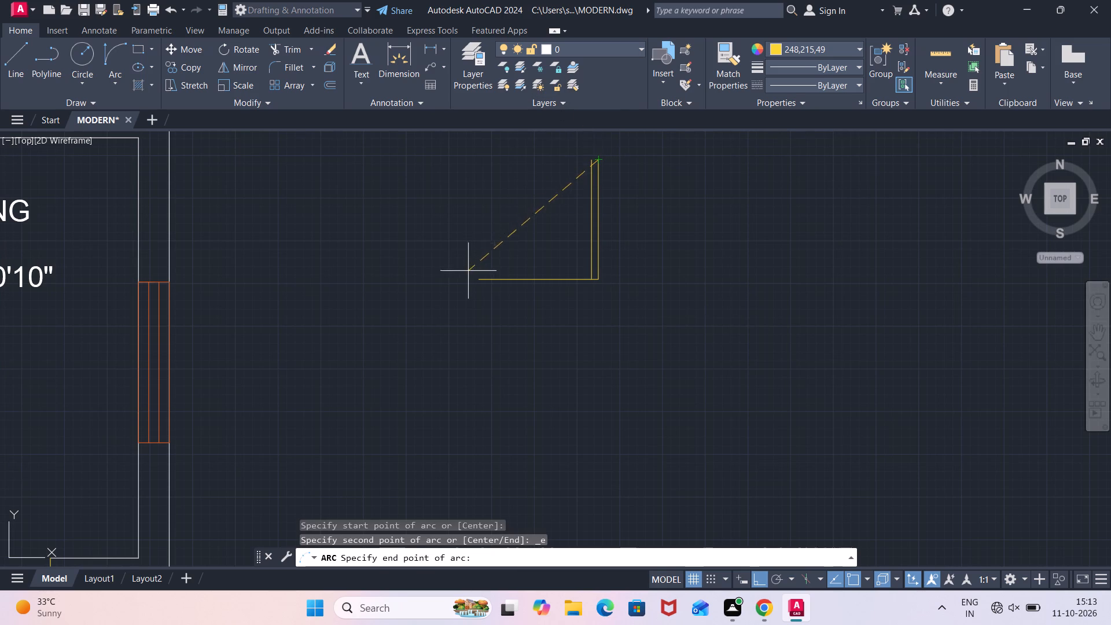
click(480, 277)
click(433, 243)
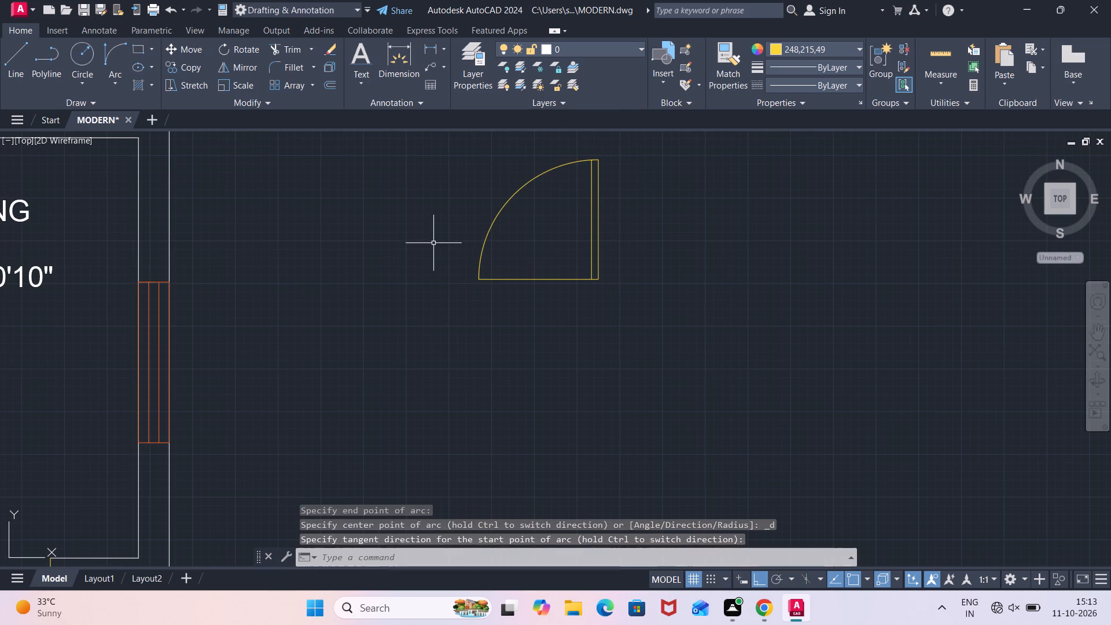
Move the second single-door symbol by its lower-right corner to the east jamb's lower corner at the 7'X4'4" toilet's south wall opening.
scroll(474, 220, down, 3)
click(544, 185)
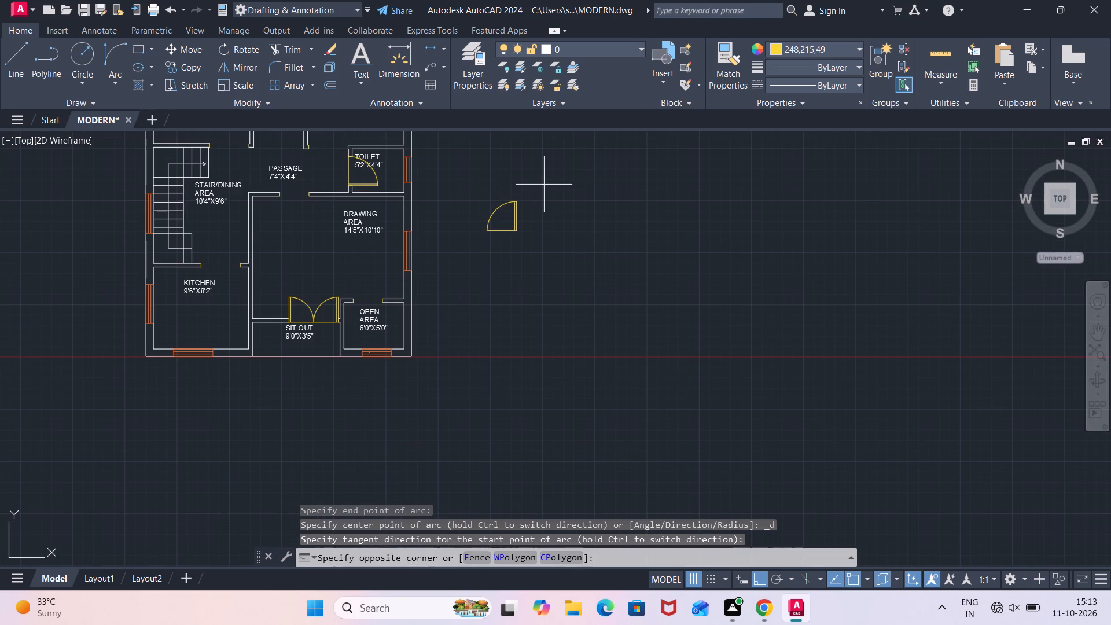
click(445, 256)
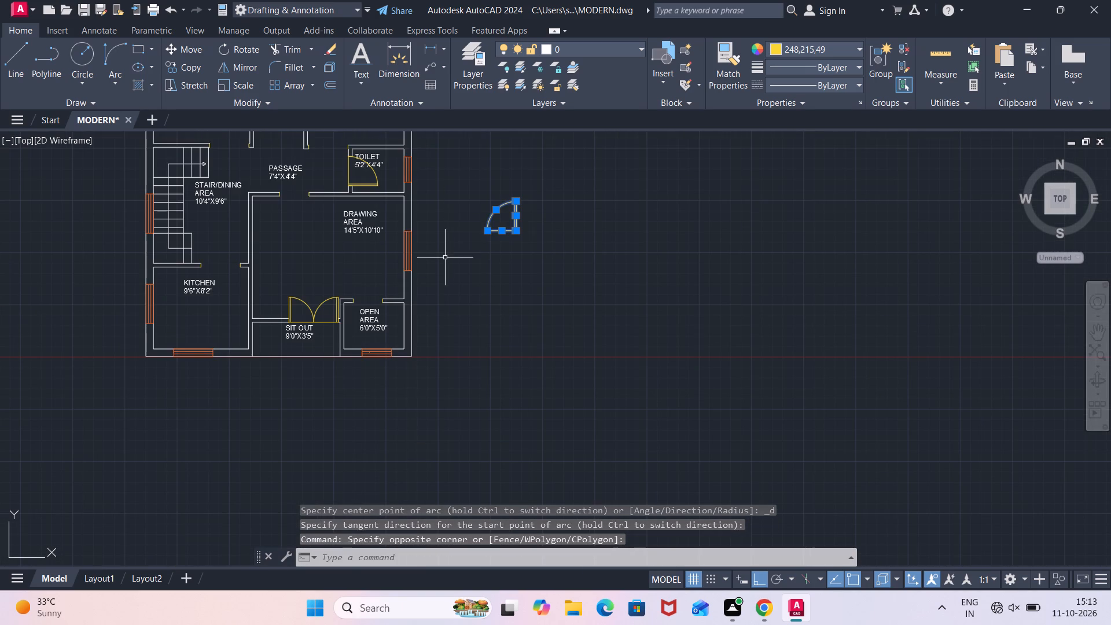
key(m)
key(Return)
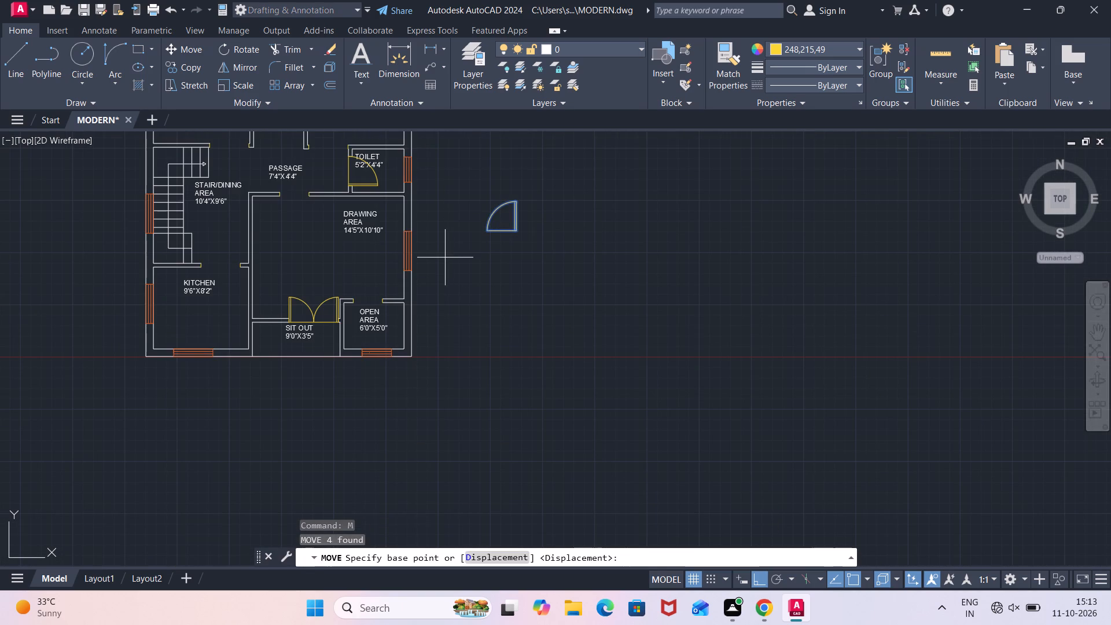
click(516, 232)
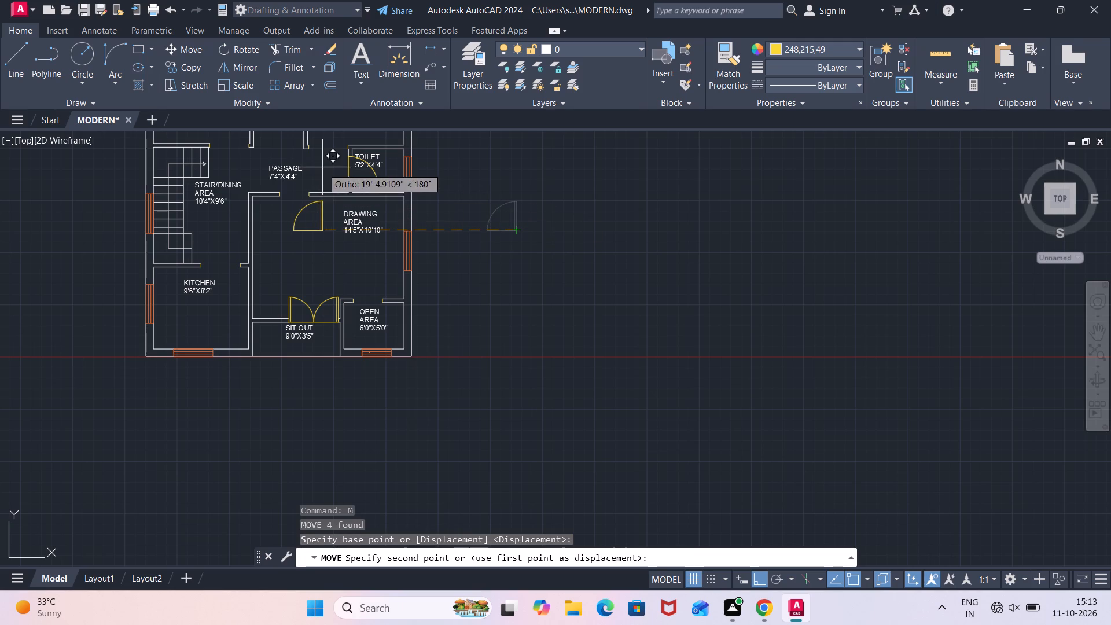
middle_drag(322, 167, 368, 353)
scroll(368, 353, up, 1)
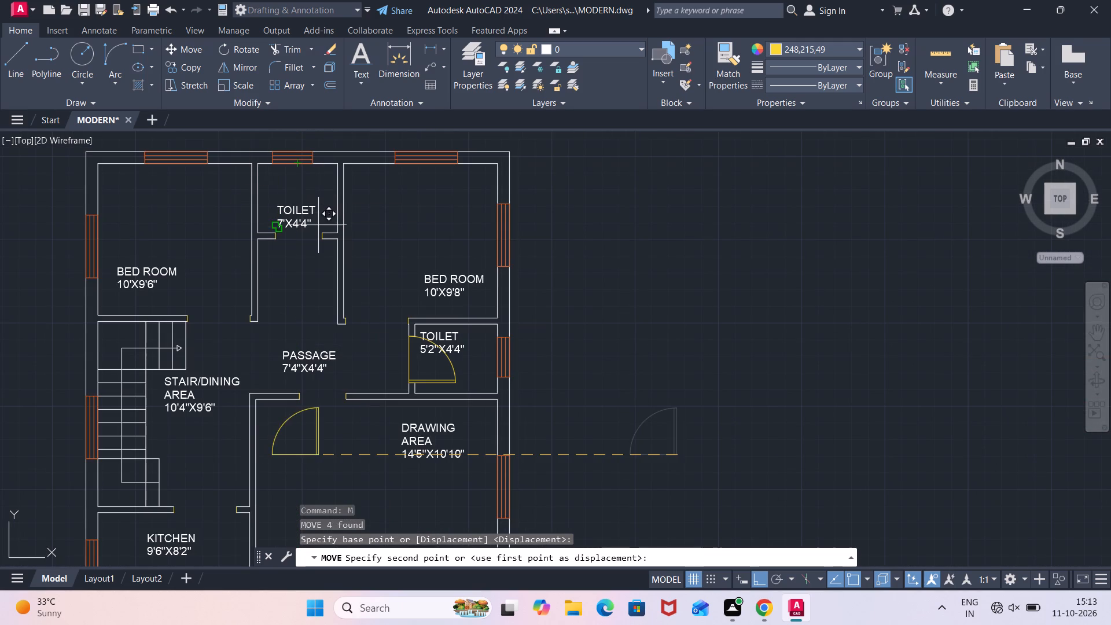
scroll(318, 241, up, 2)
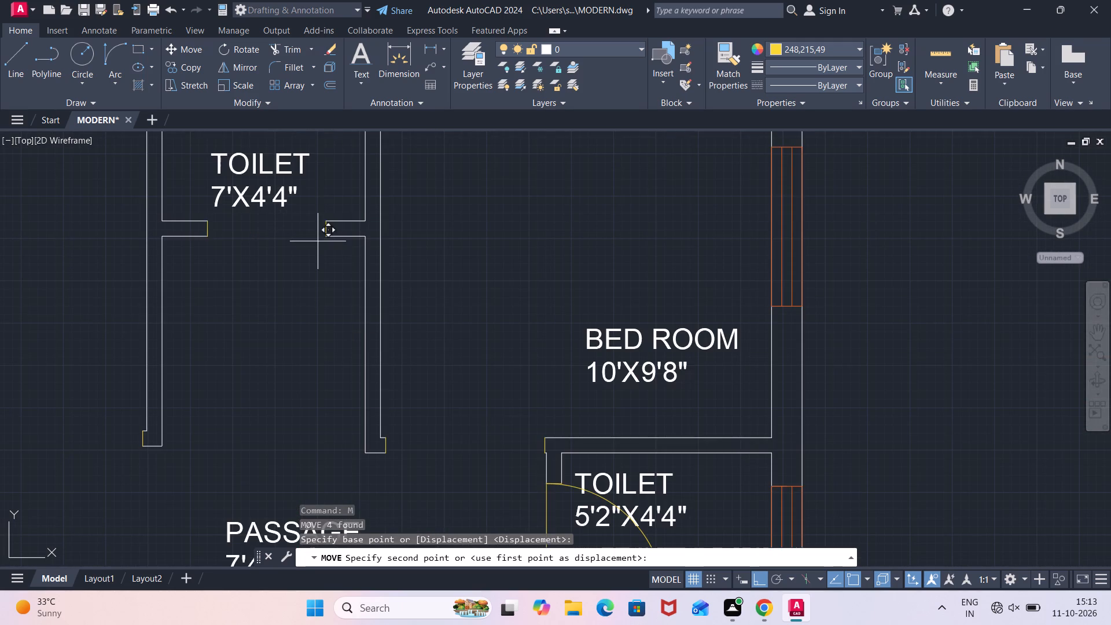
click(327, 237)
Draw an L-shaped pair of lines east of the plan: 3'11" westward, then 3'11" upward.
scroll(389, 239, down, 4)
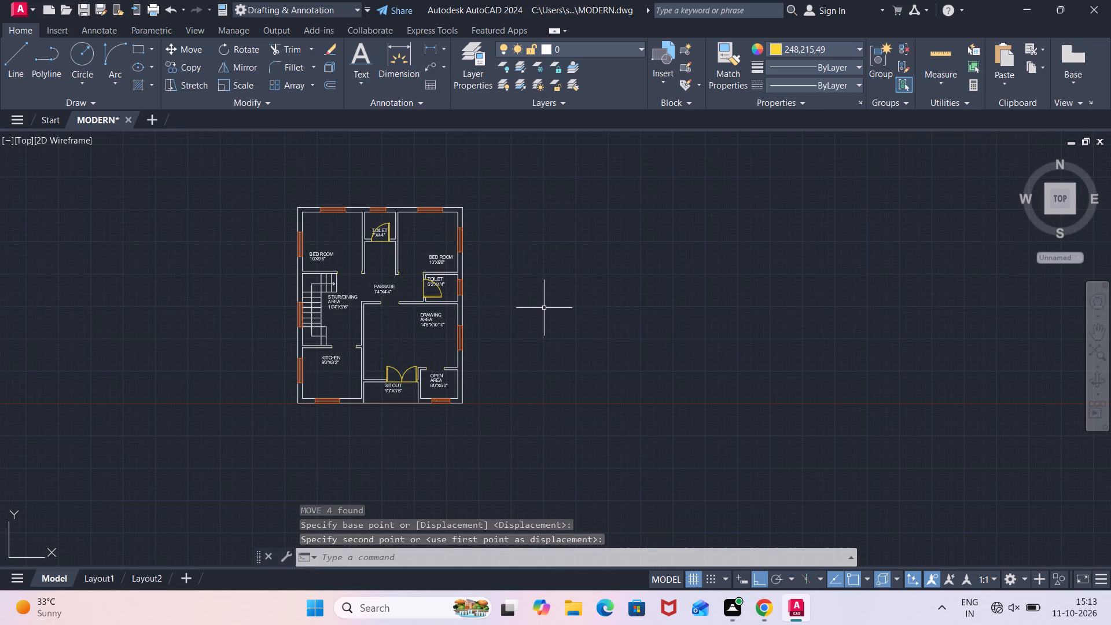
key(l)
key(Return)
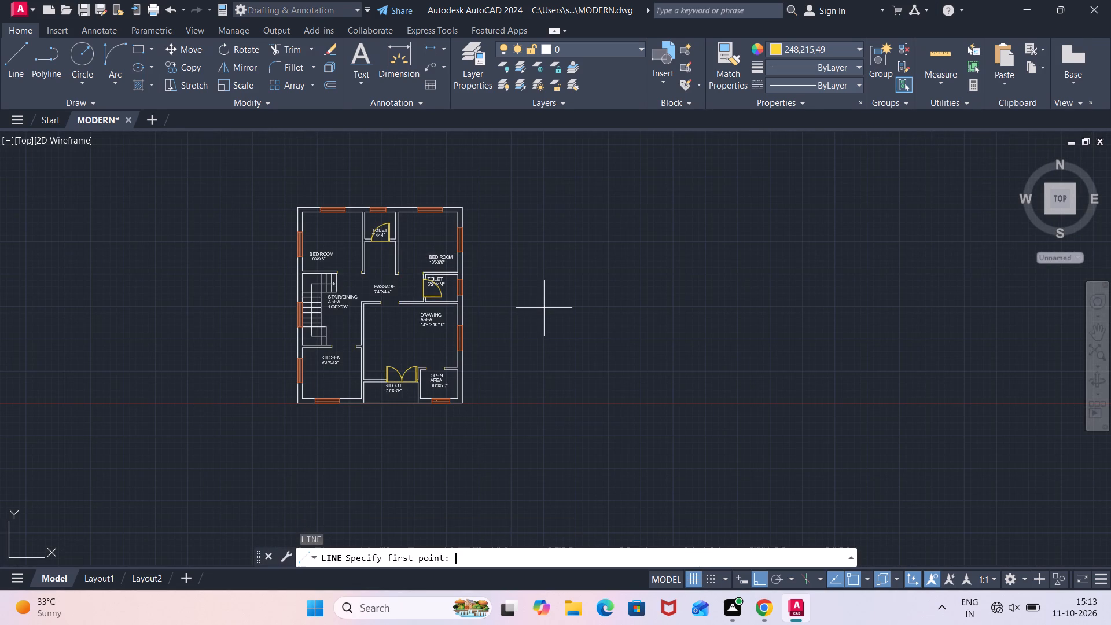
click(568, 347)
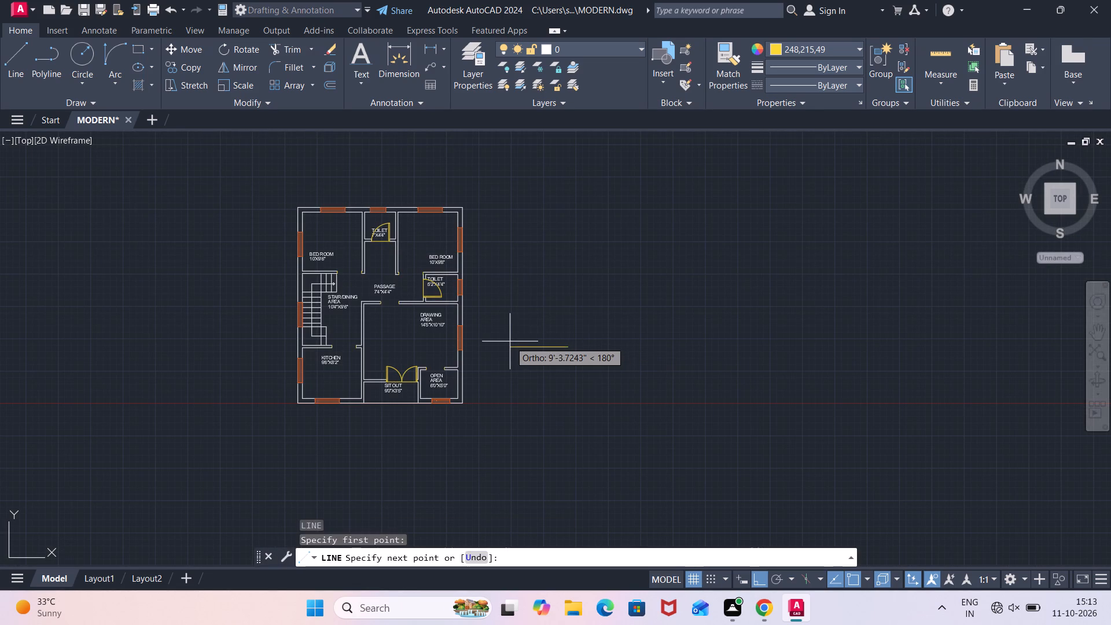
text(3'11")
key(Return)
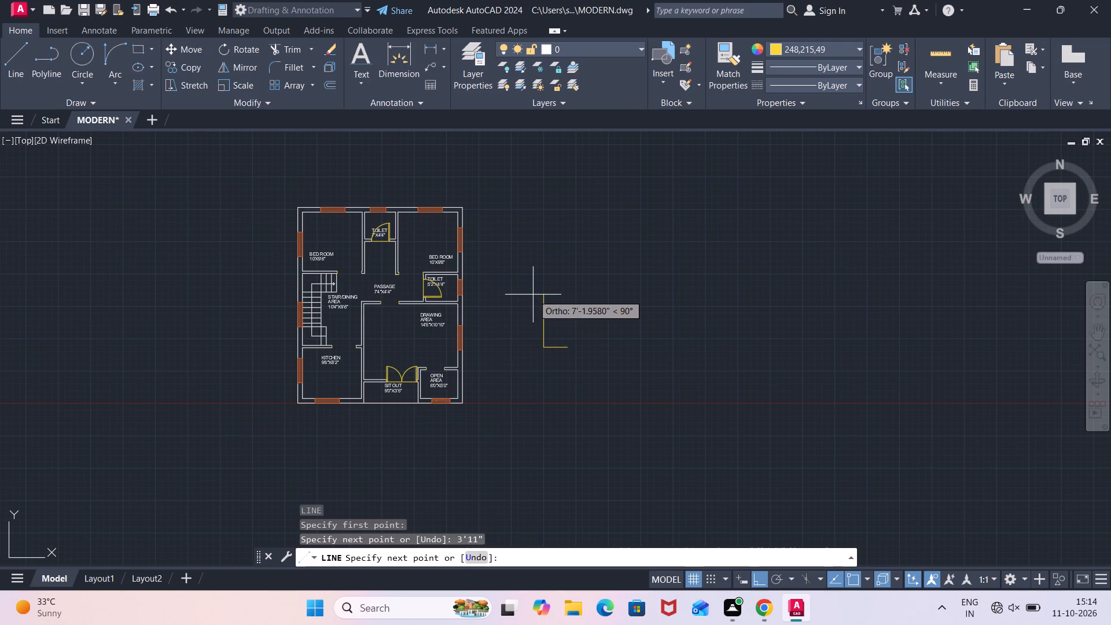
text(3'11")
key(Return)
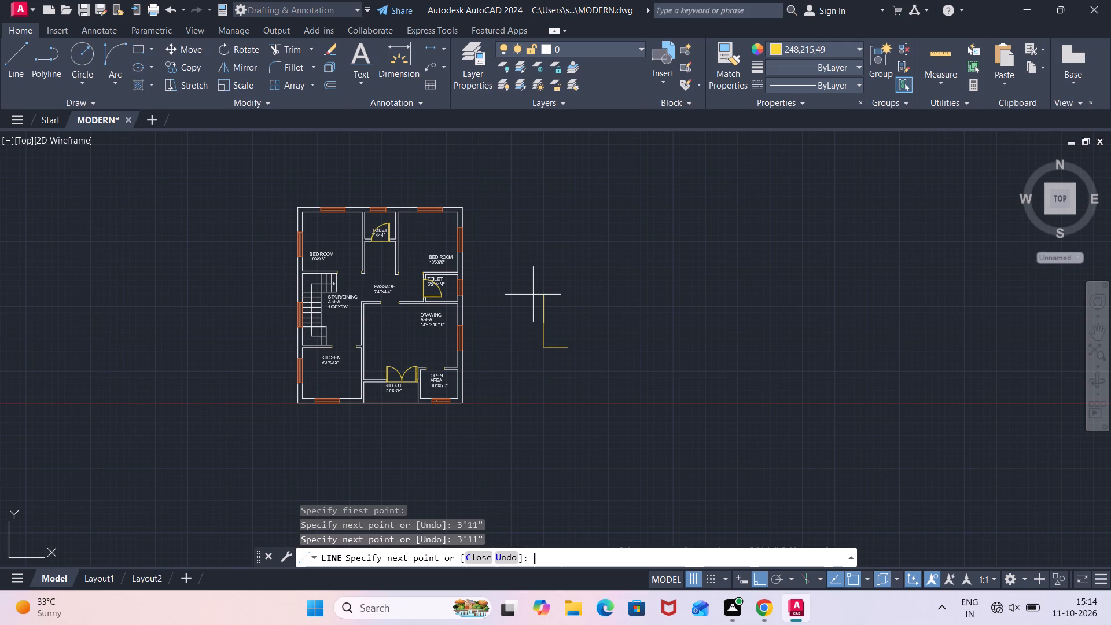
key(Escape)
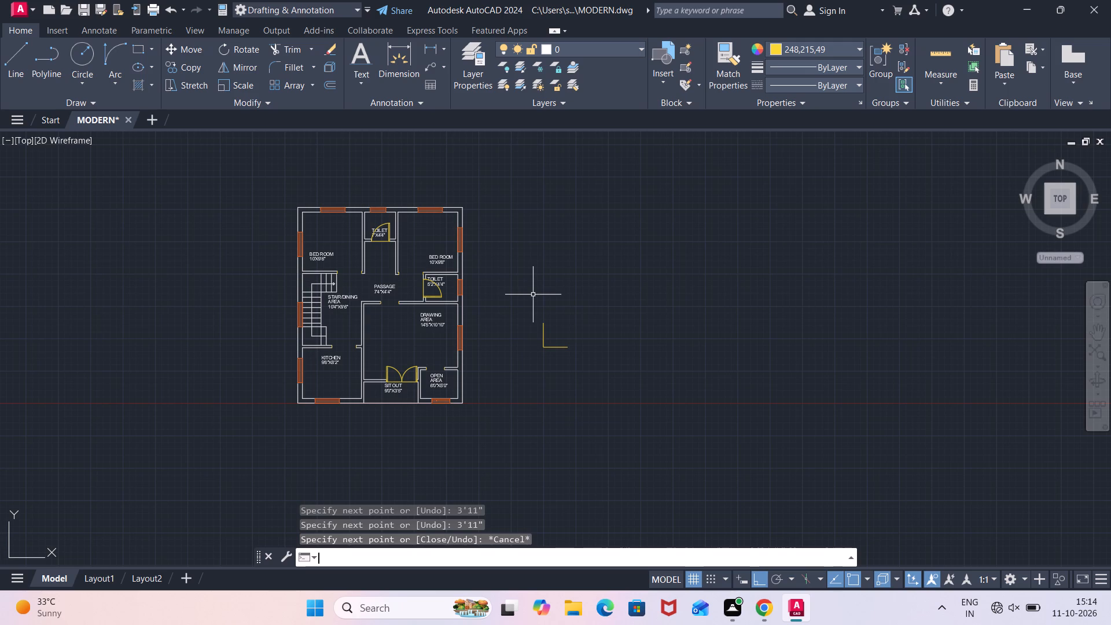
Draw a mirrored L-shaped pair of lines just west of the first: 3'11" downward, then 3'11" westward.
key(l)
key(Return)
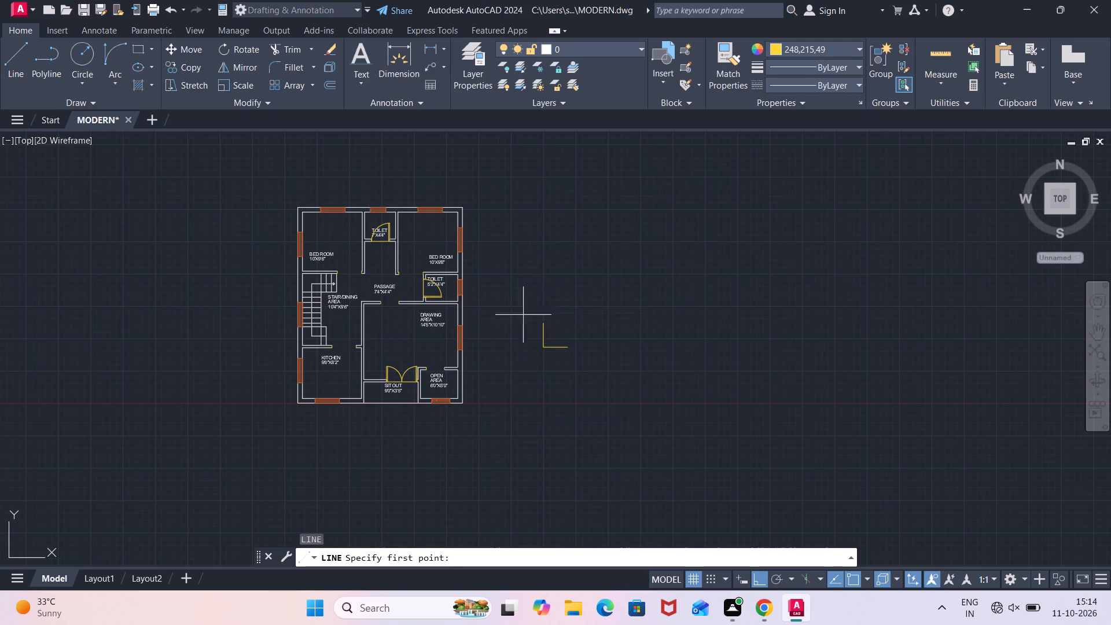
click(527, 315)
text(3'11")
key(Return)
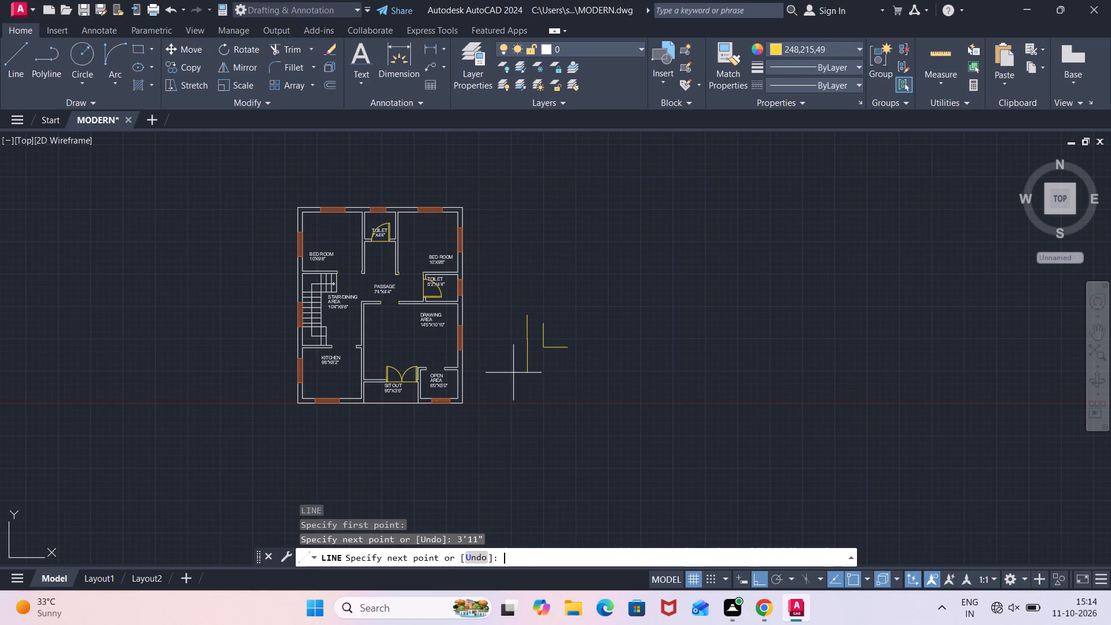
text(3'11")
key(Return)
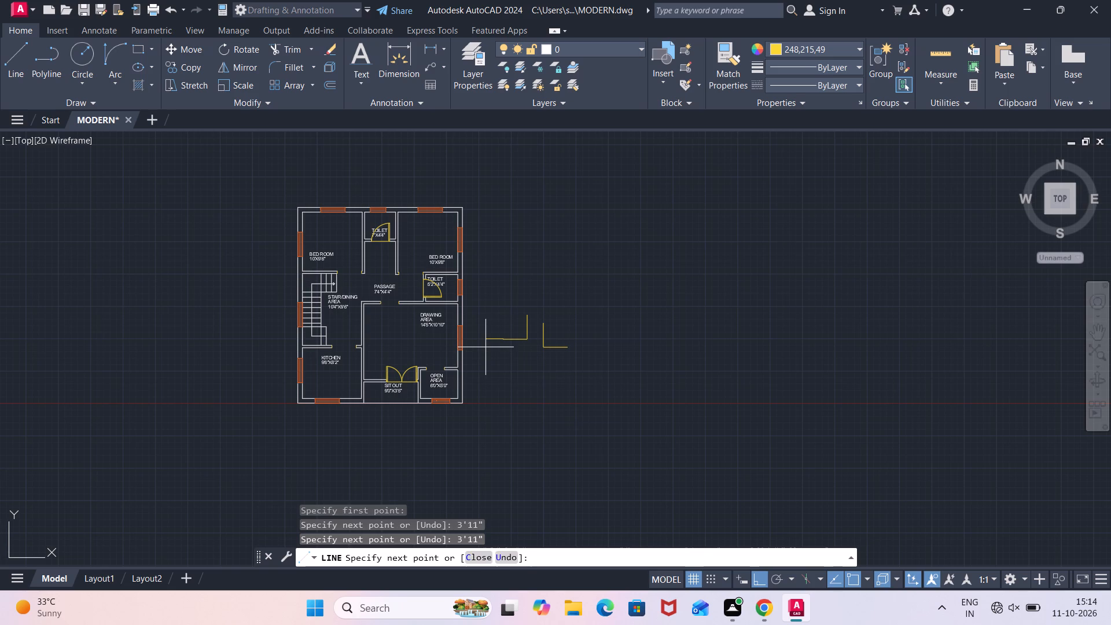
key(Escape)
Offset the vertical line of each new L inward by 2": the western one to the west, the eastern one to the east.
text(OFF)
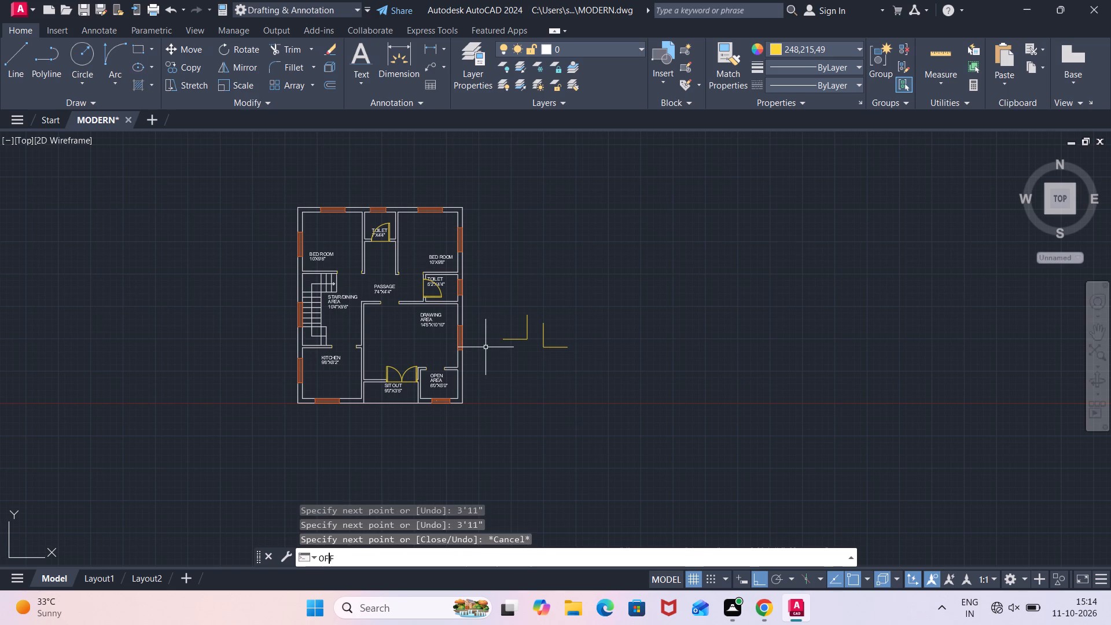
key(Return)
key(Return)
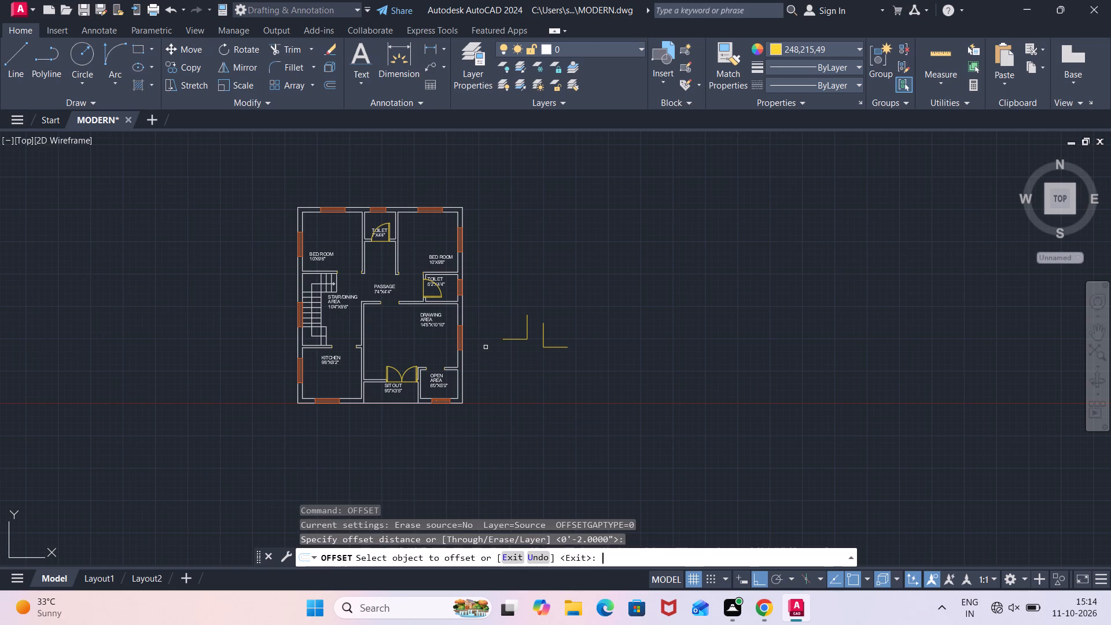
scroll(521, 325, up, 2)
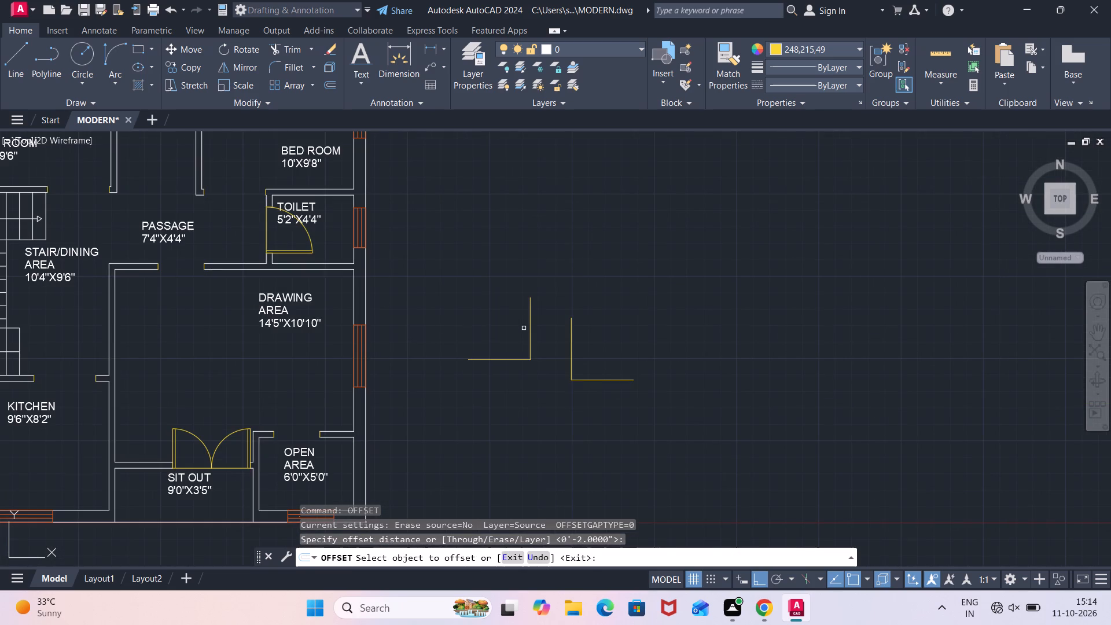
click(531, 347)
click(518, 347)
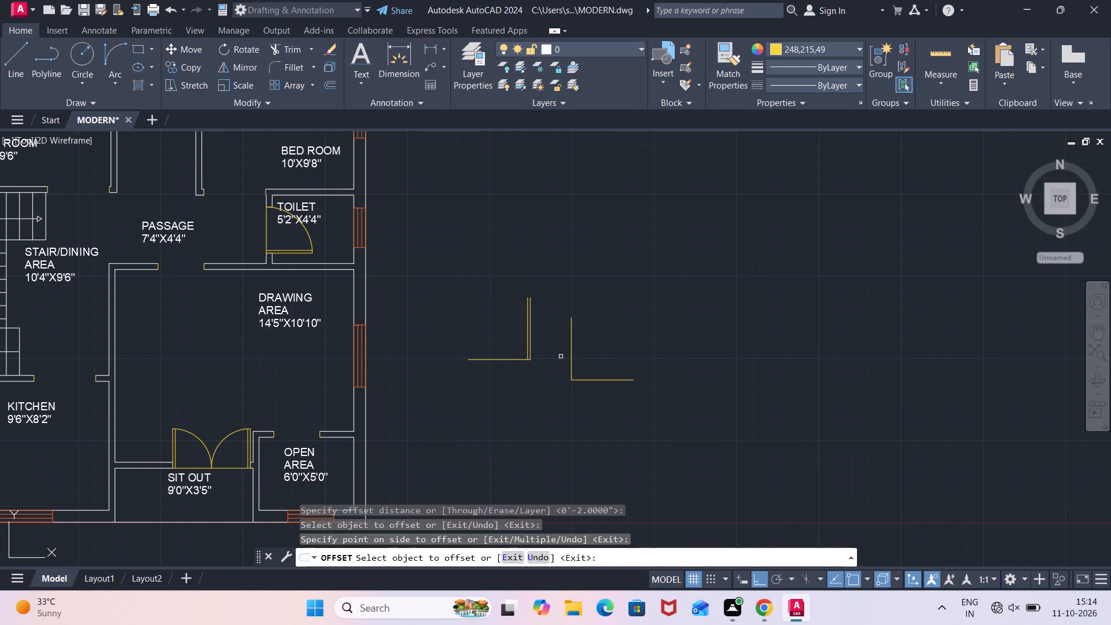
click(571, 371)
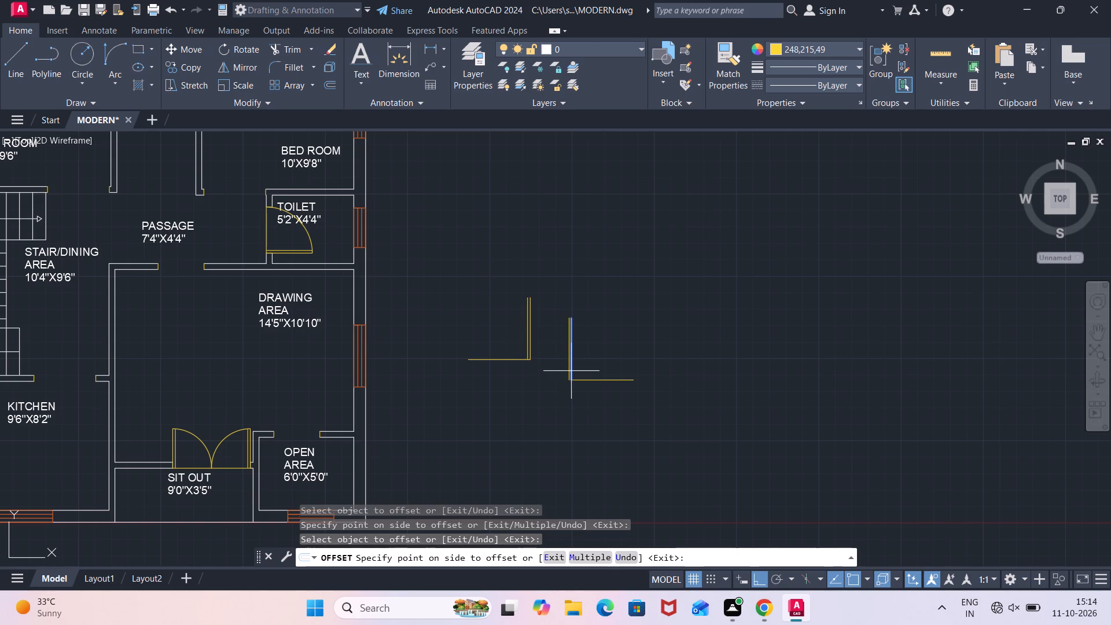
click(630, 350)
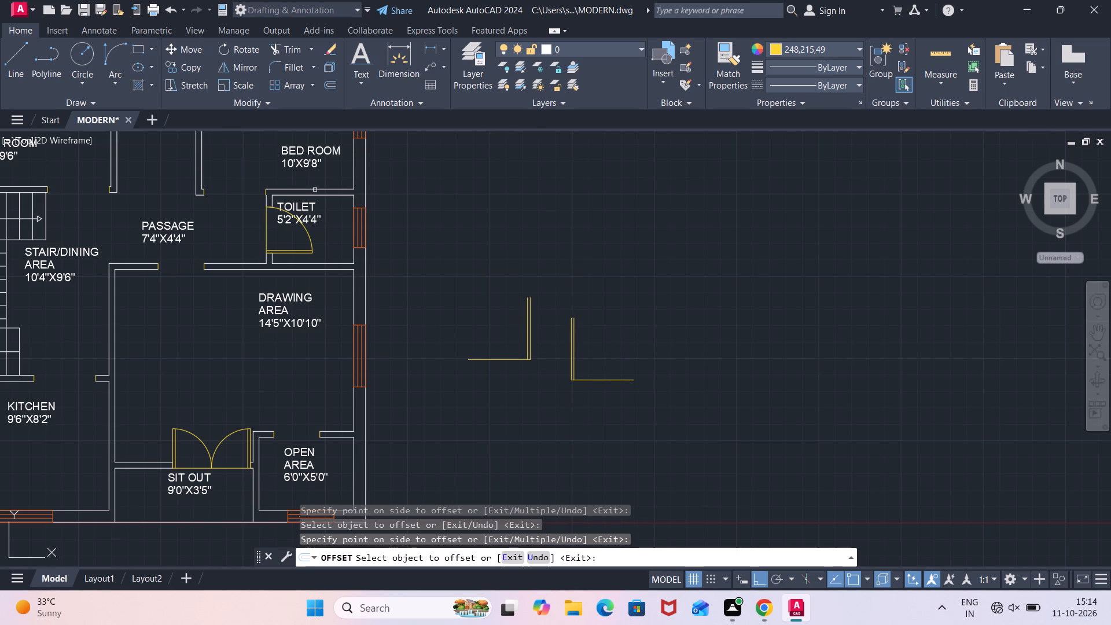
Draw the western door's swing as a Start, End, Direction arc from the outer vertical line's top to the horizontal line's west end.
click(104, 77)
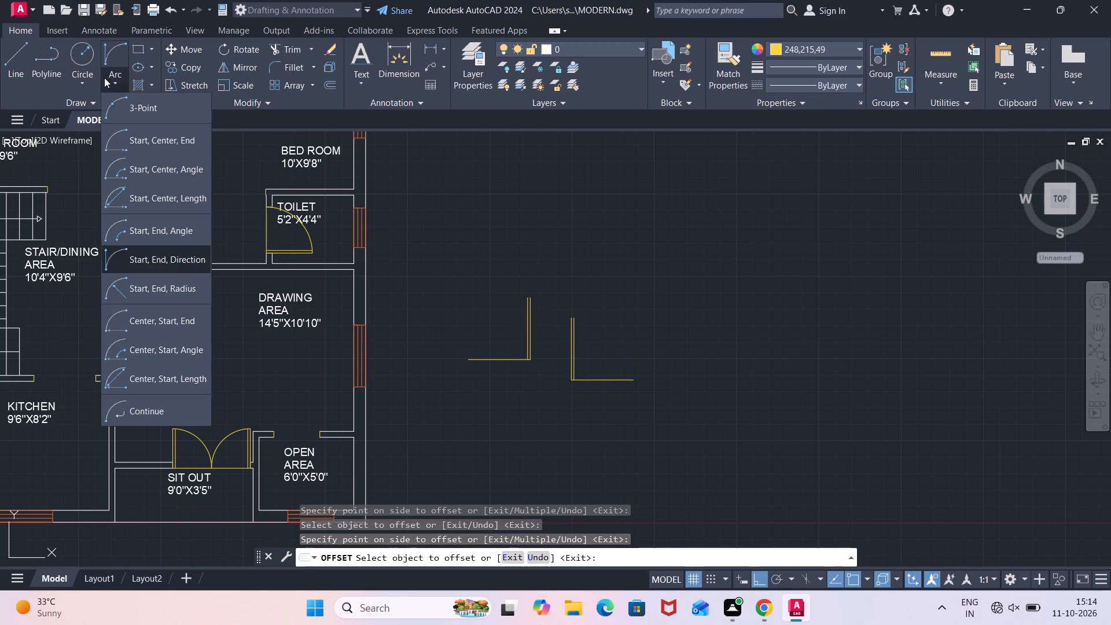
click(160, 259)
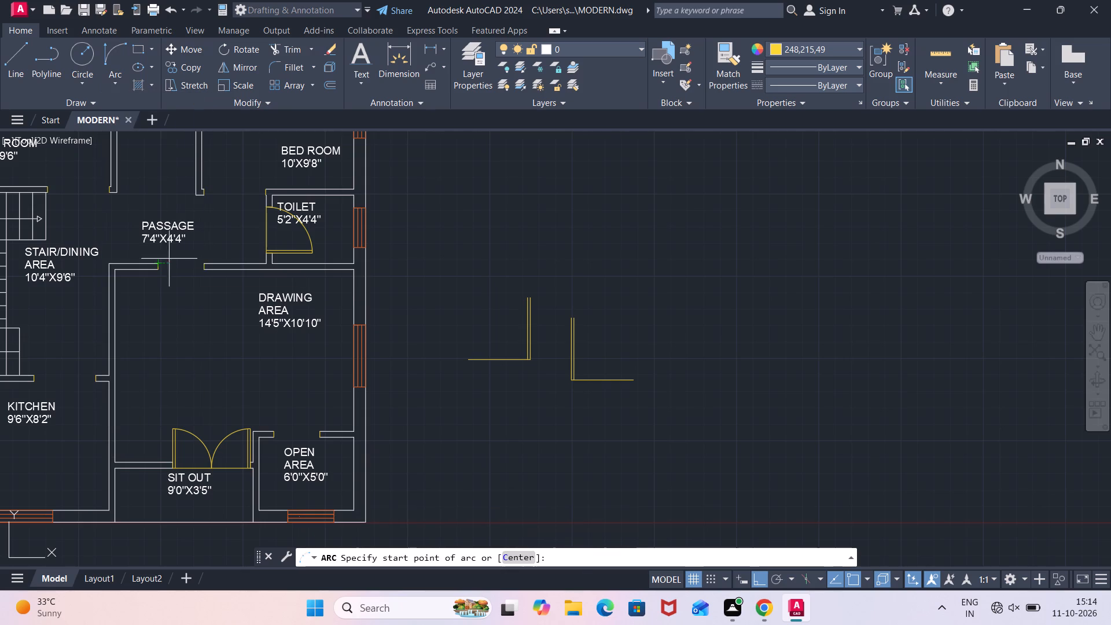
scroll(539, 299, up, 2)
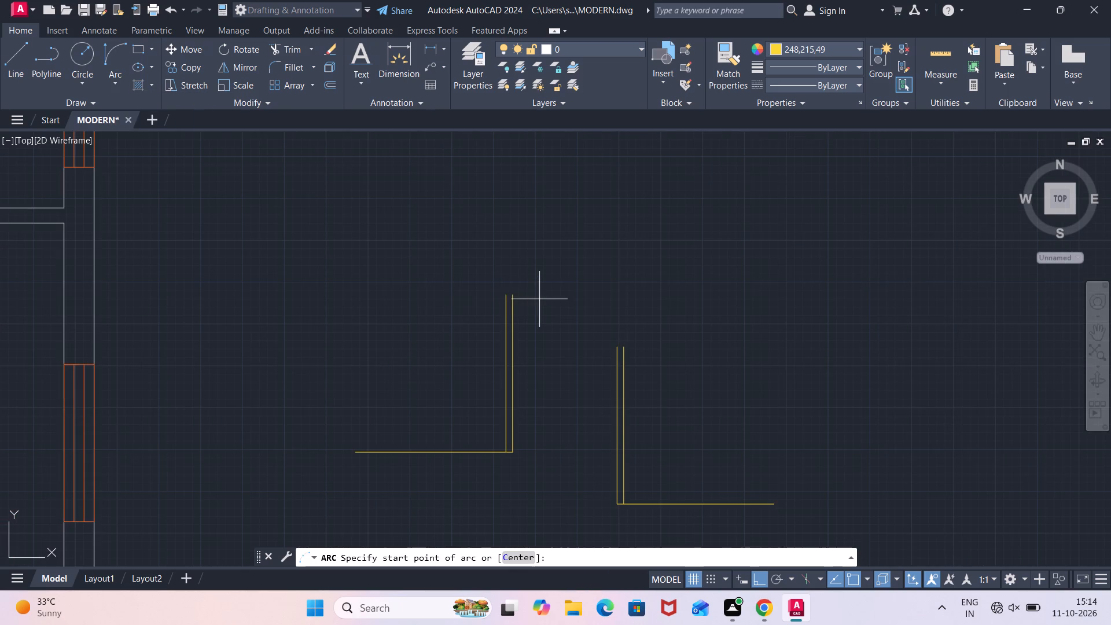
click(510, 297)
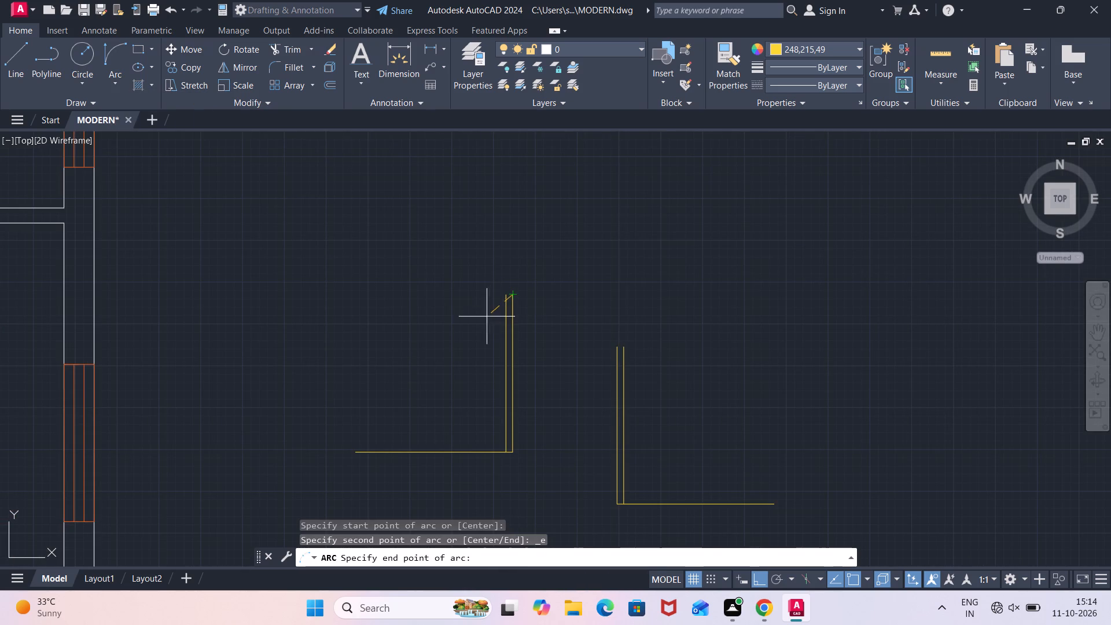
click(358, 455)
click(333, 423)
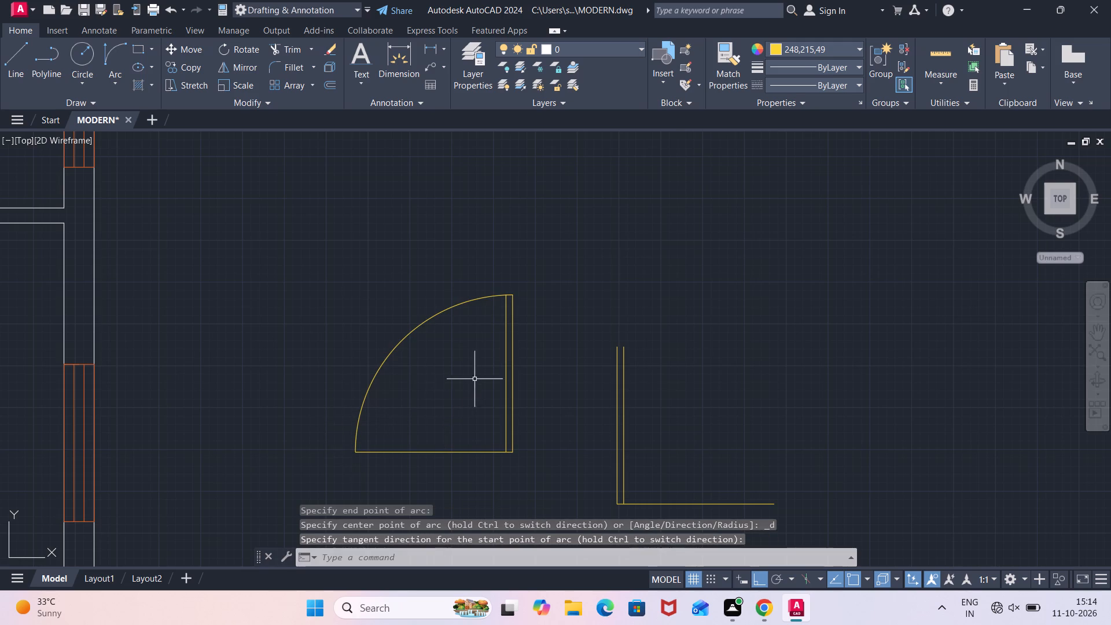
Draw the eastern door's swing as a Start, End, Direction arc from the outer vertical line's top to the horizontal line's east end.
click(118, 79)
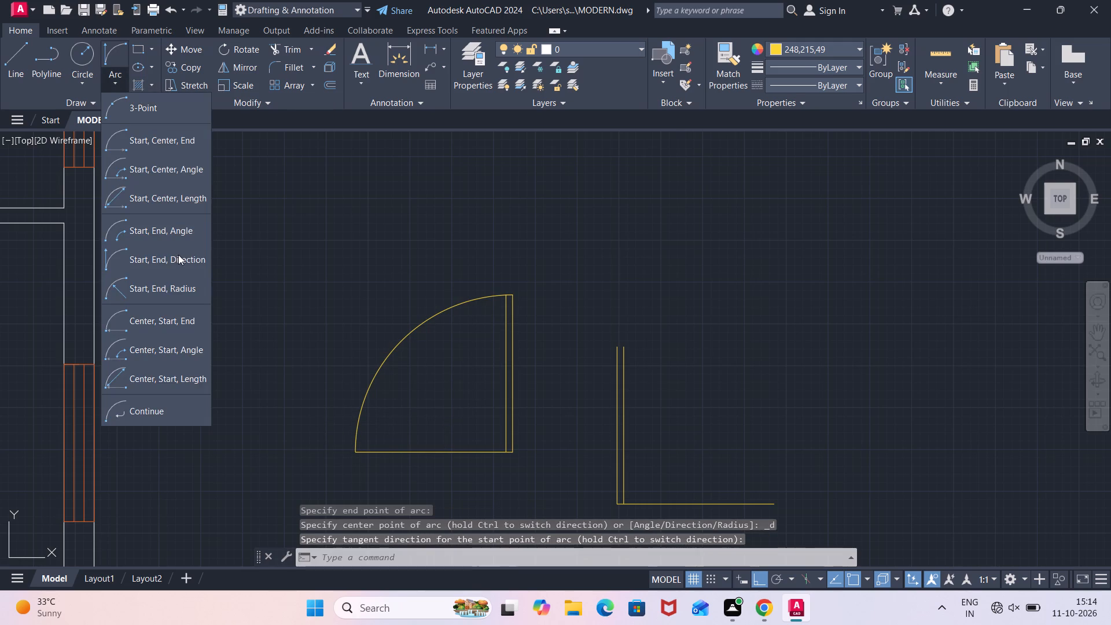
click(179, 257)
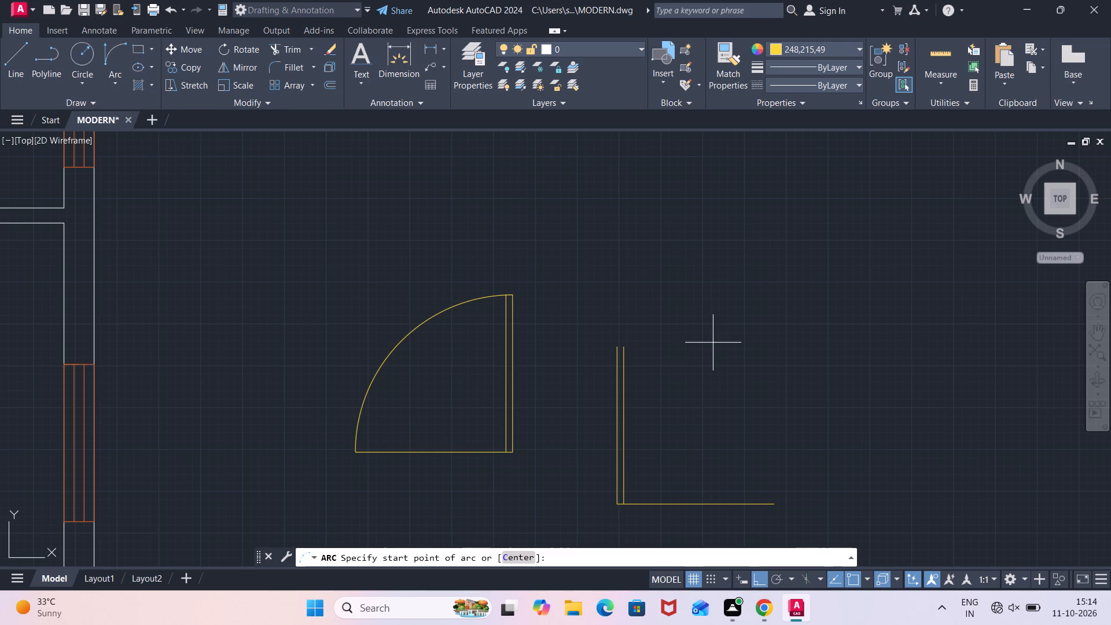
click(616, 351)
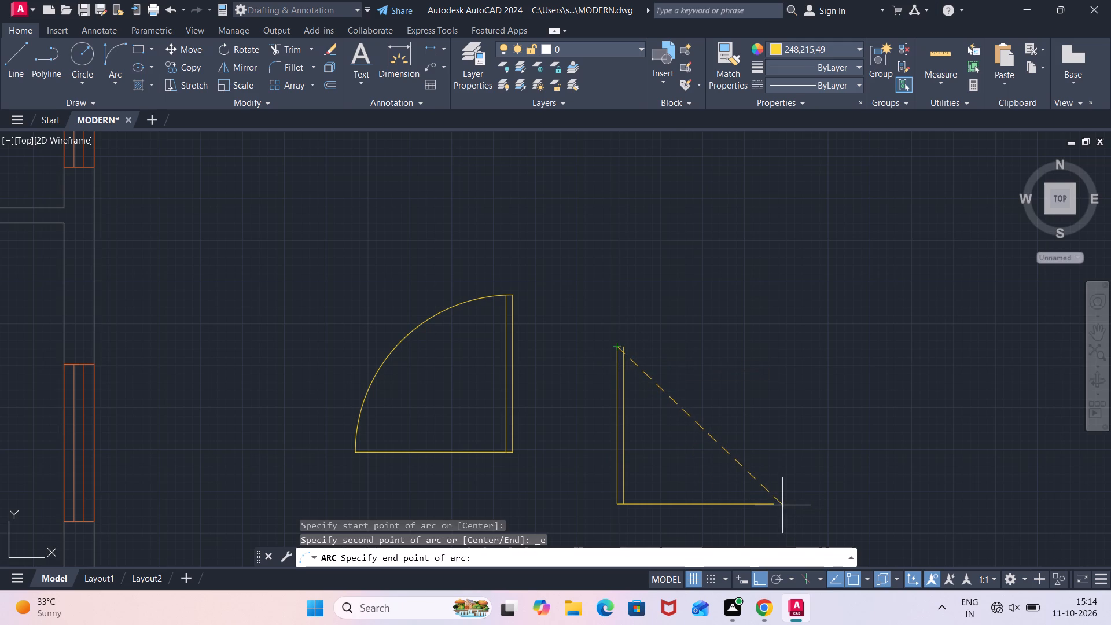
scroll(781, 505, up, 3)
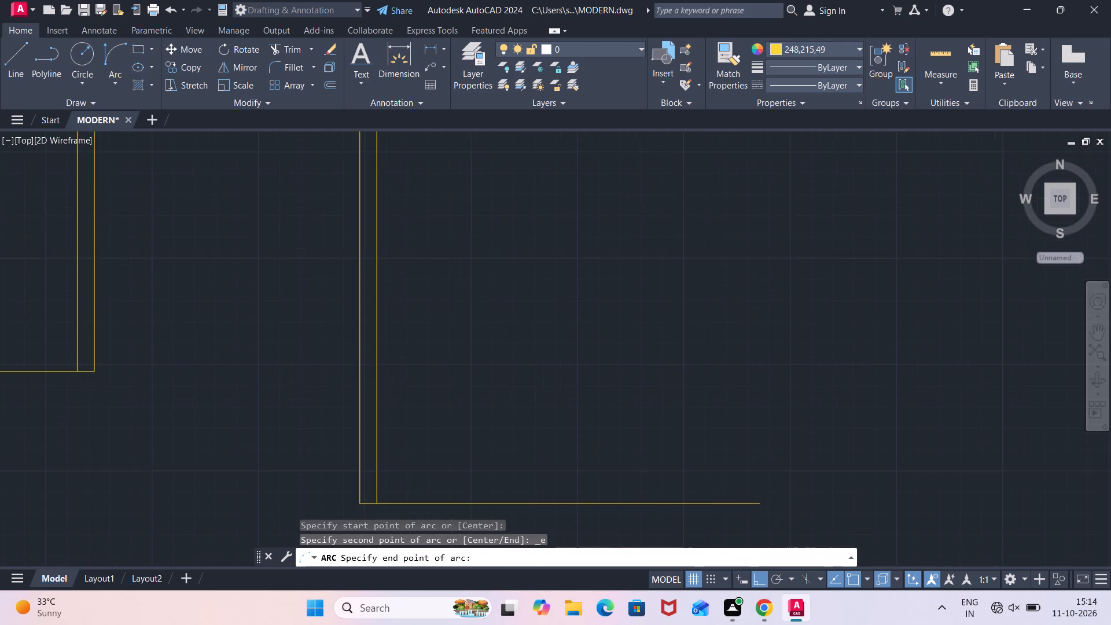
click(744, 503)
click(790, 453)
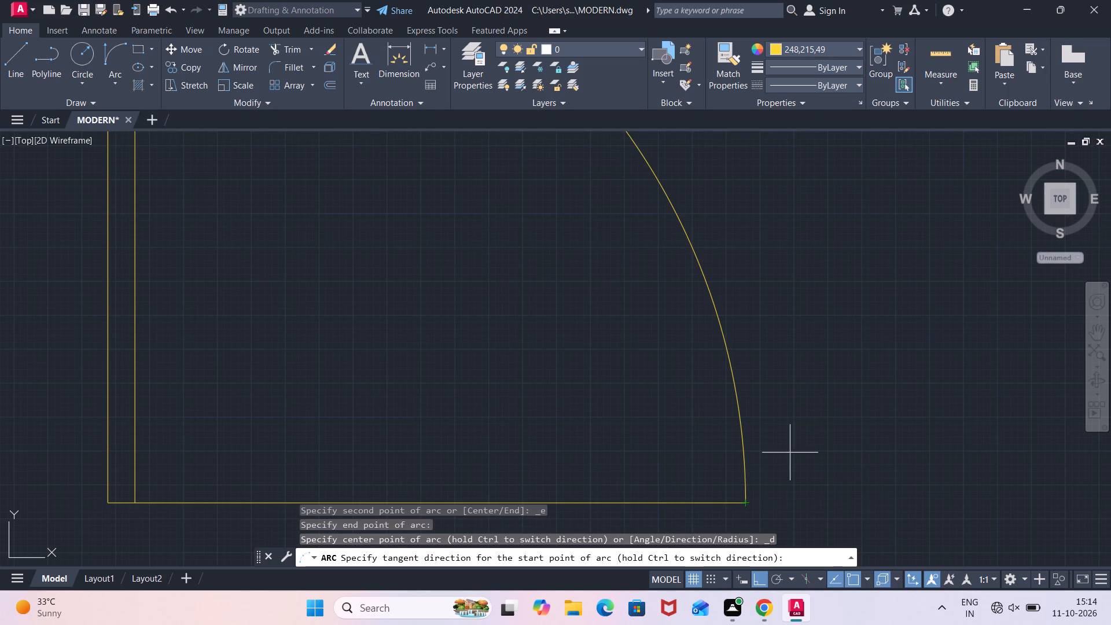
Move the eastern 3'11" door by its lower hinge corner to the west jamb's lower corner in the 10'X9'8" bedroom opening.
scroll(838, 365, down, 4)
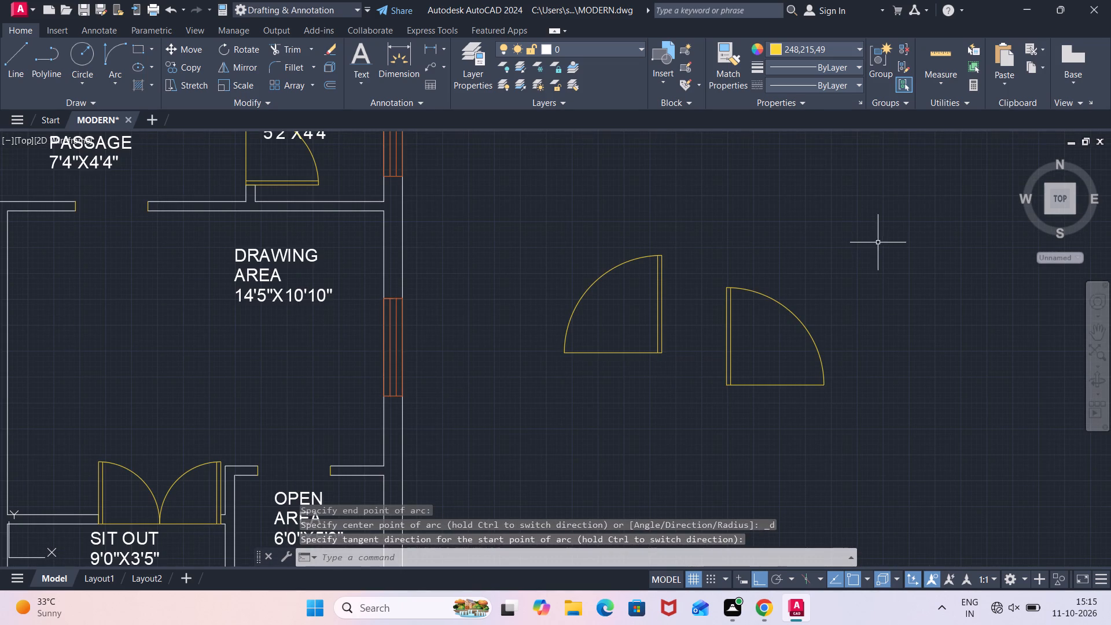
click(878, 242)
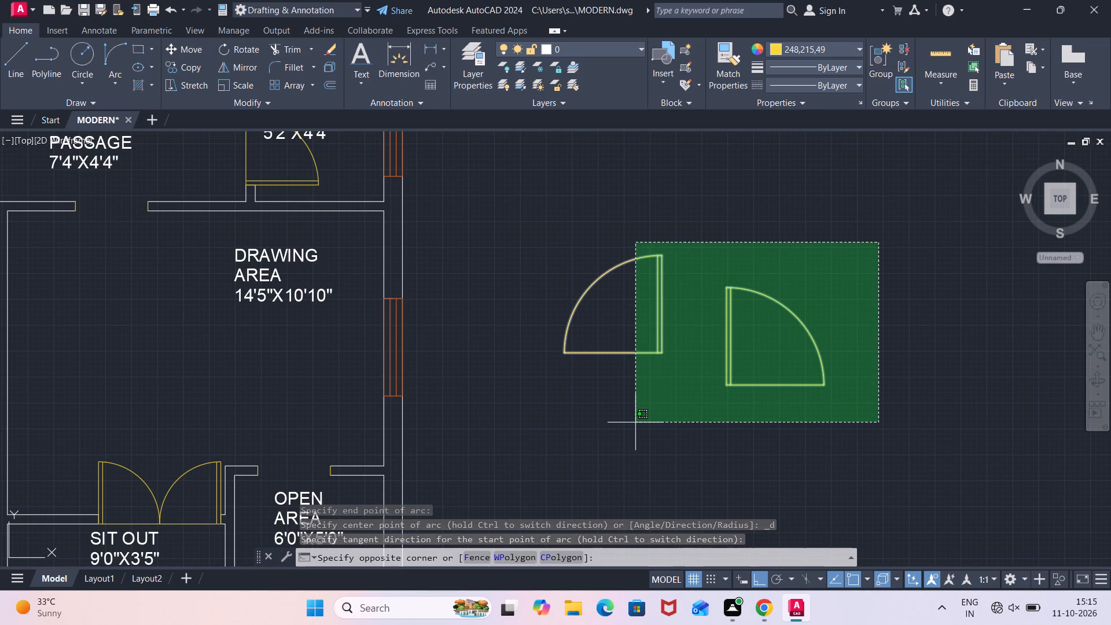
click(696, 392)
key(m)
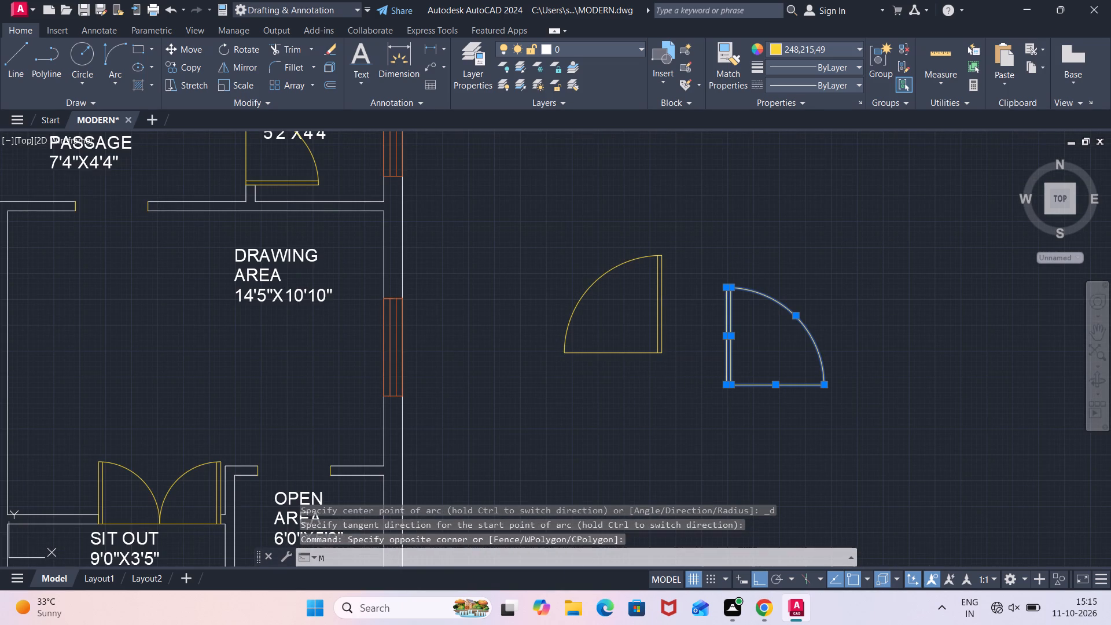
key(Return)
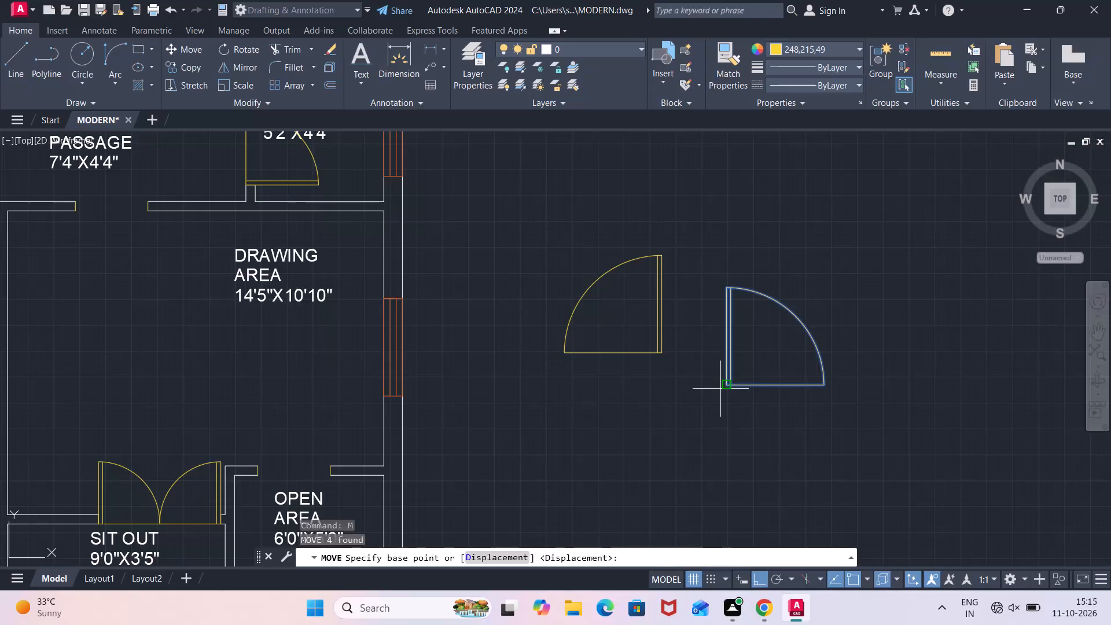
click(725, 388)
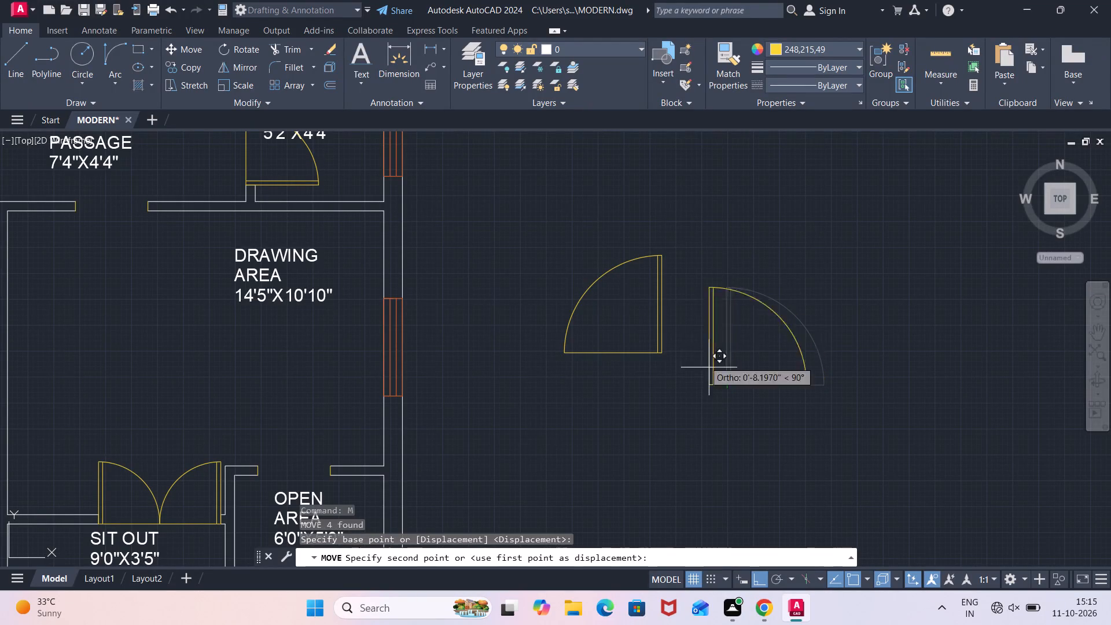
scroll(361, 221, down, 1)
middle_drag(357, 225, 463, 360)
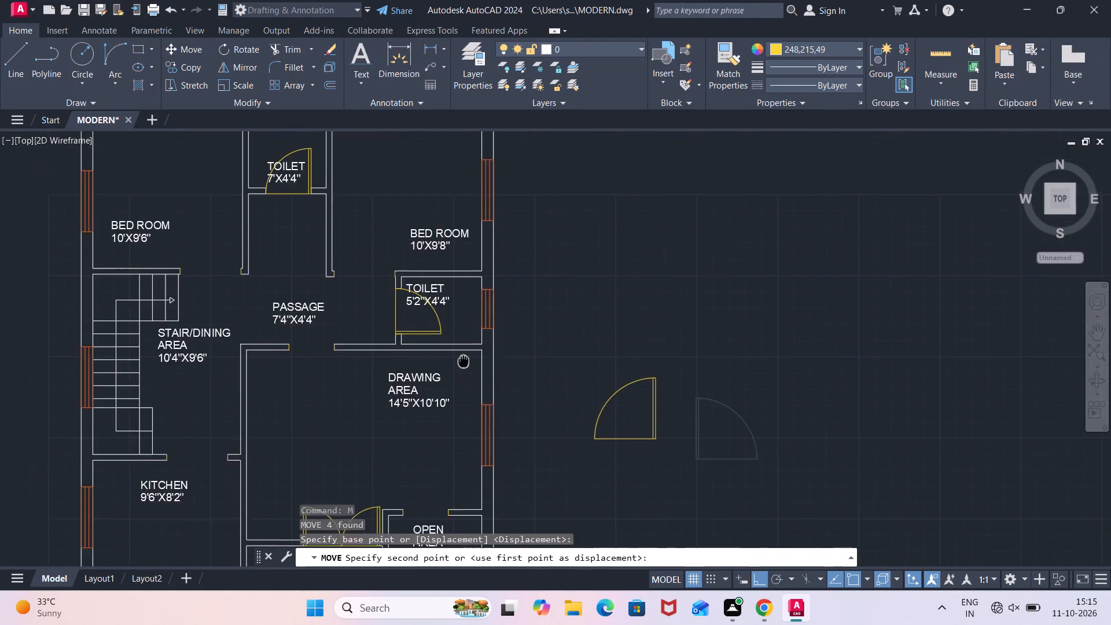
middle_drag(463, 360, 468, 363)
scroll(465, 362, up, 1)
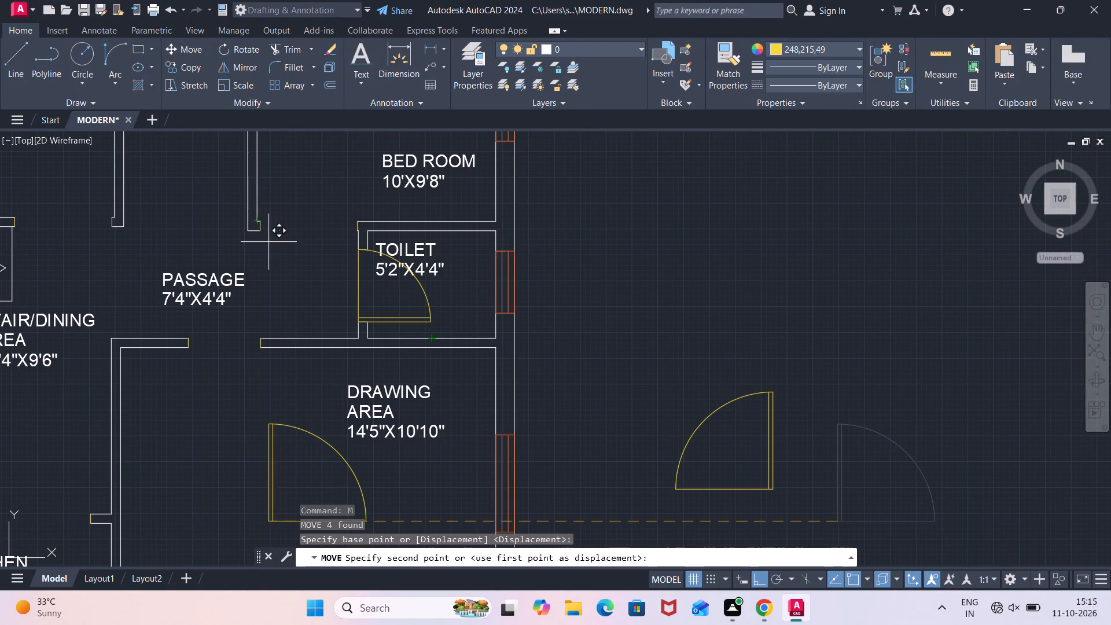
scroll(270, 251, up, 2)
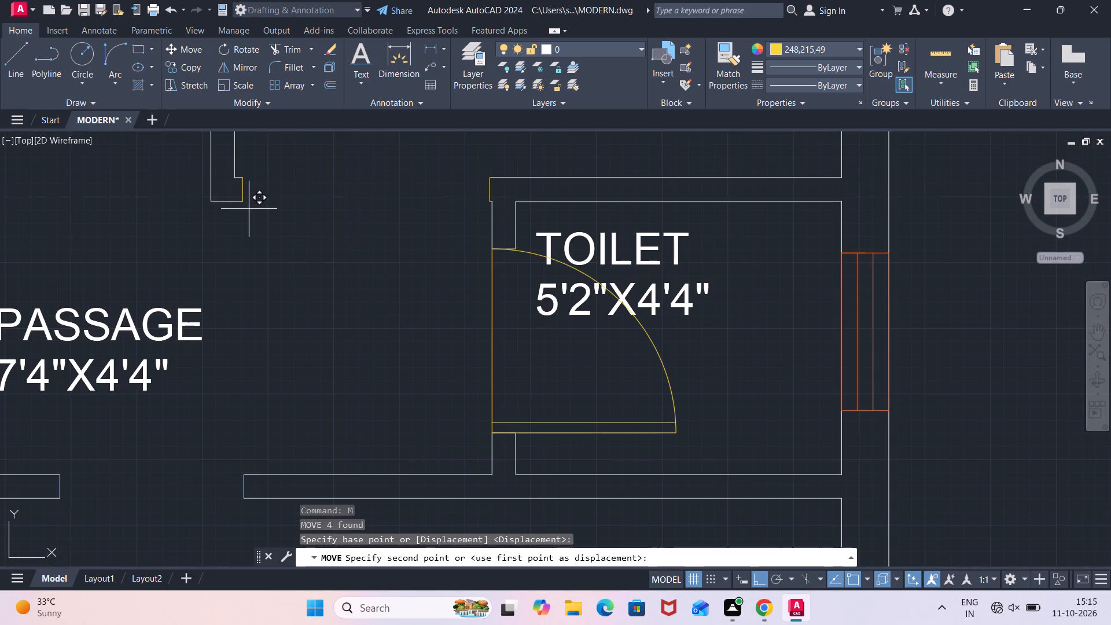
click(247, 204)
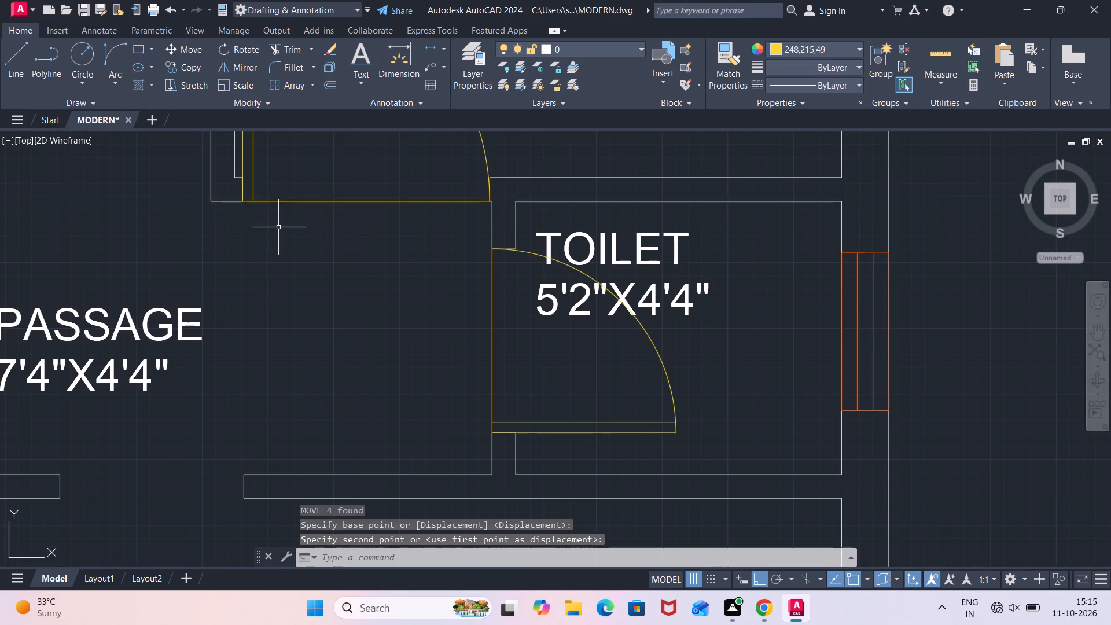
Move the remaining 3'11" door by its hinge-side bottom end to the east jamb's lower corner of the 10'X9'6" bedroom opening.
scroll(286, 231, down, 2)
scroll(352, 265, down, 3)
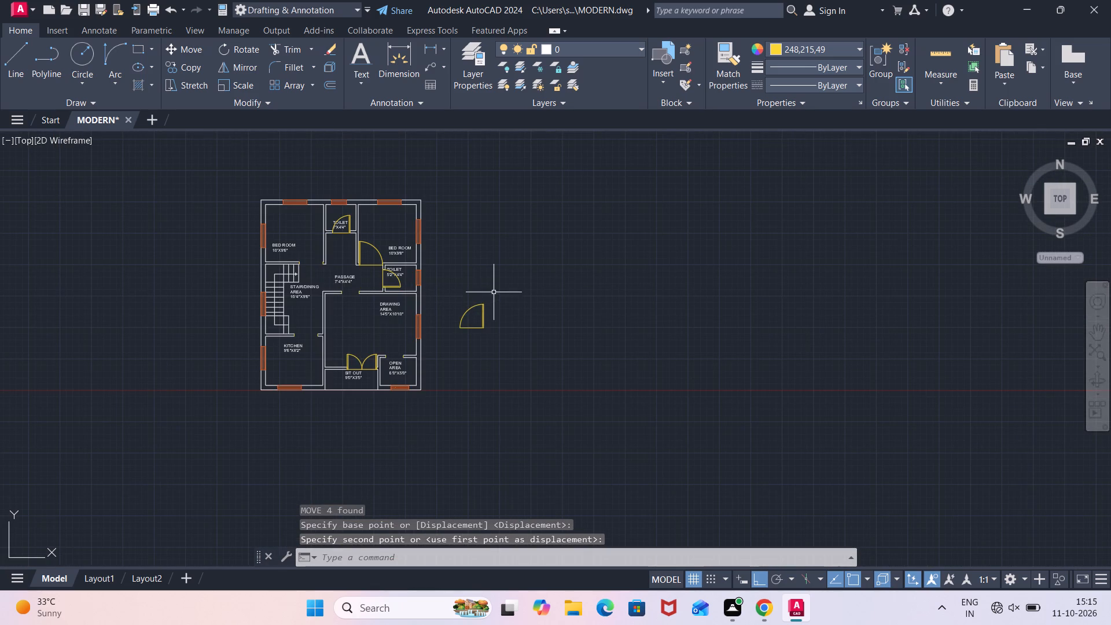
click(494, 291)
click(446, 342)
key(m)
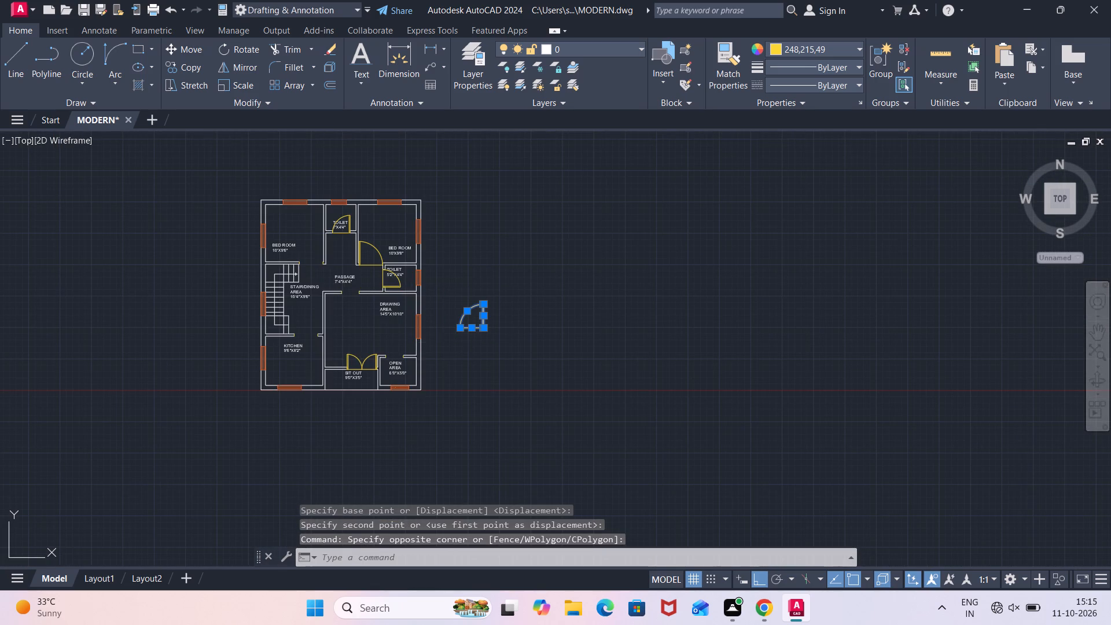
key(Return)
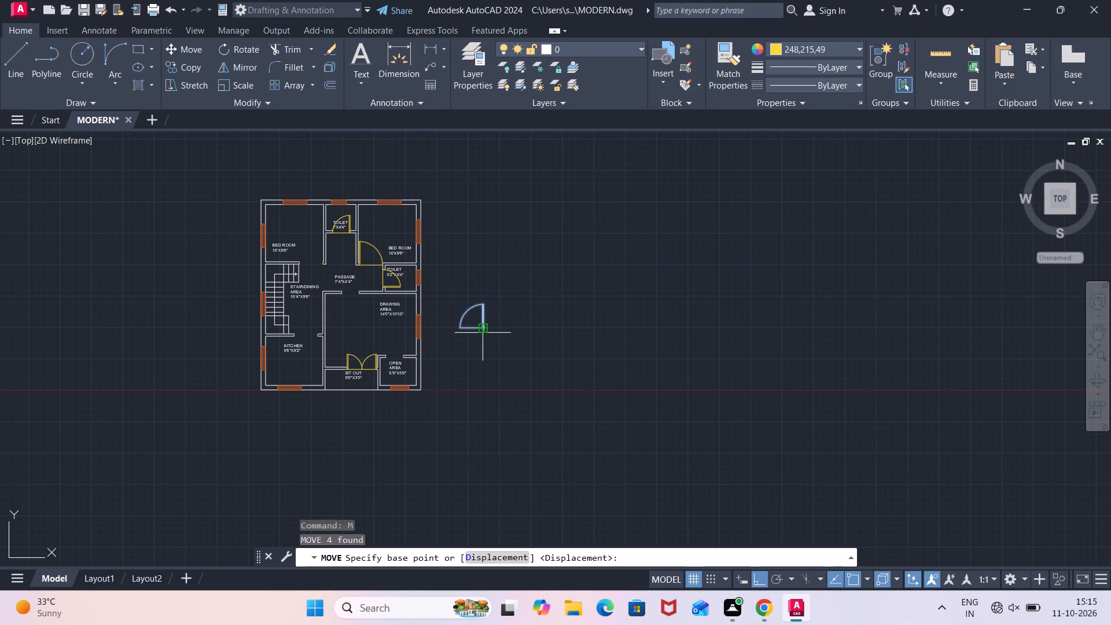
click(483, 328)
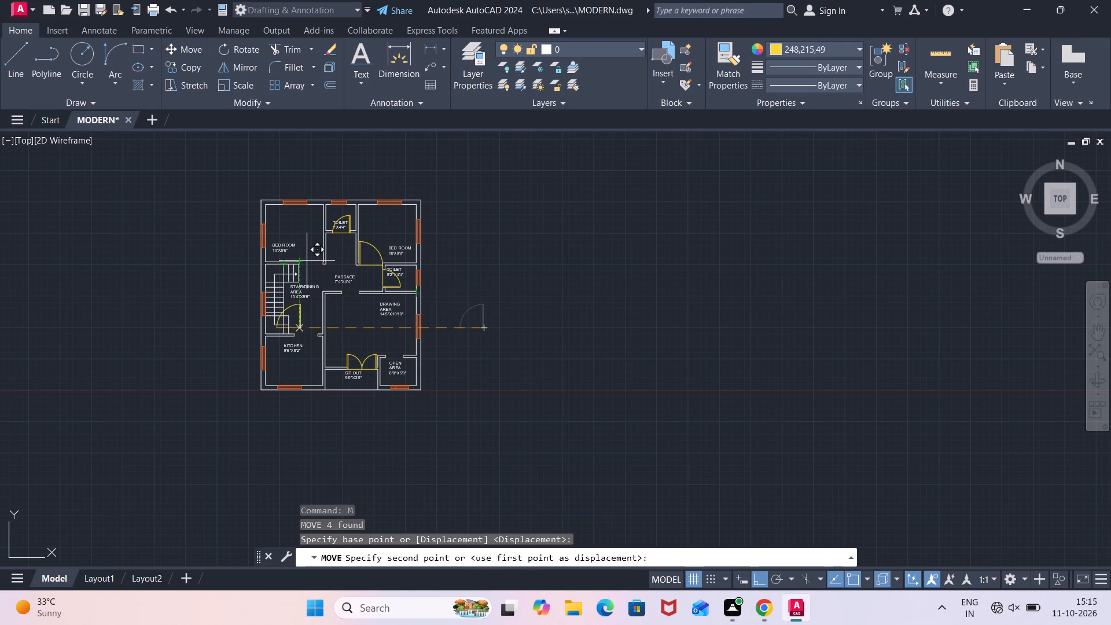
scroll(309, 262, up, 3)
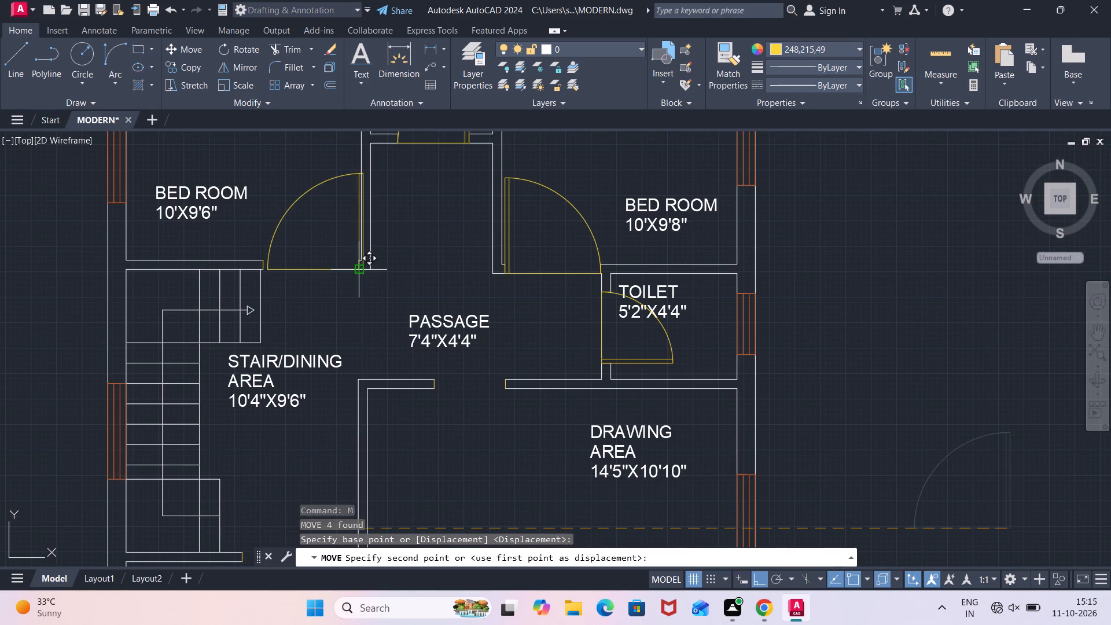
scroll(355, 273, up, 3)
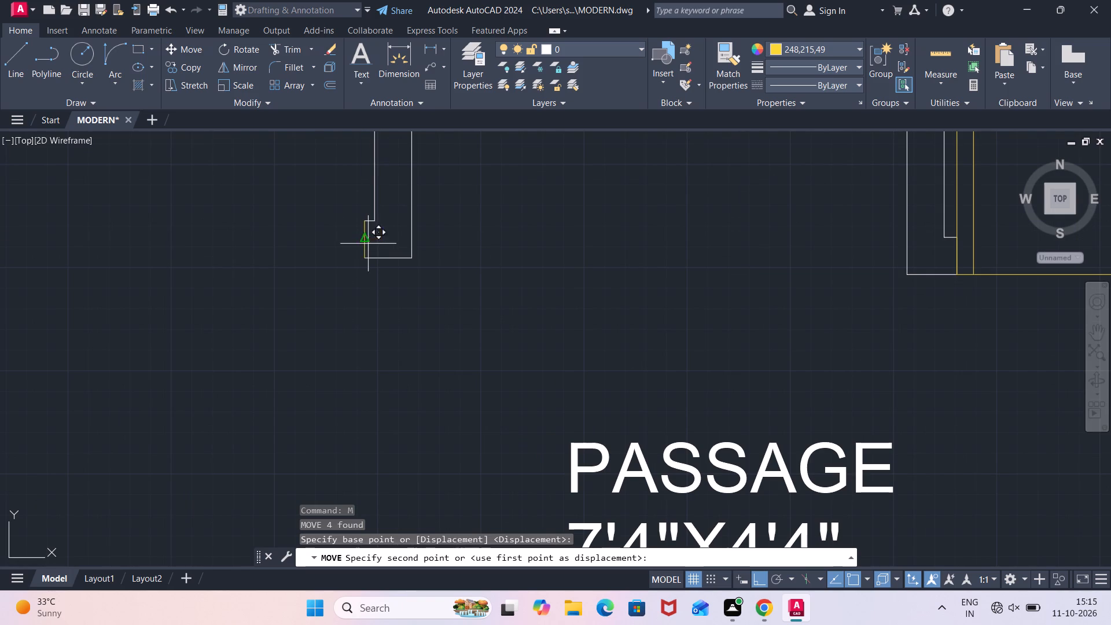
click(365, 262)
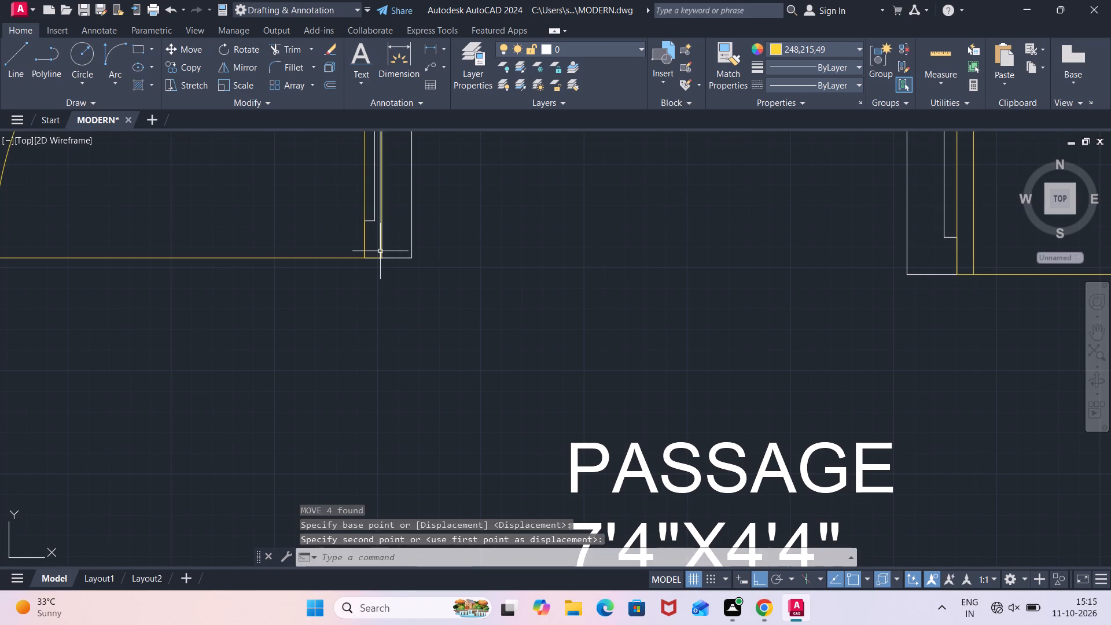
Shift the 10'X9'6" bedroom door west so its outer vertical line's bottom end meets the east jamb's lower corner.
click(380, 251)
click(367, 248)
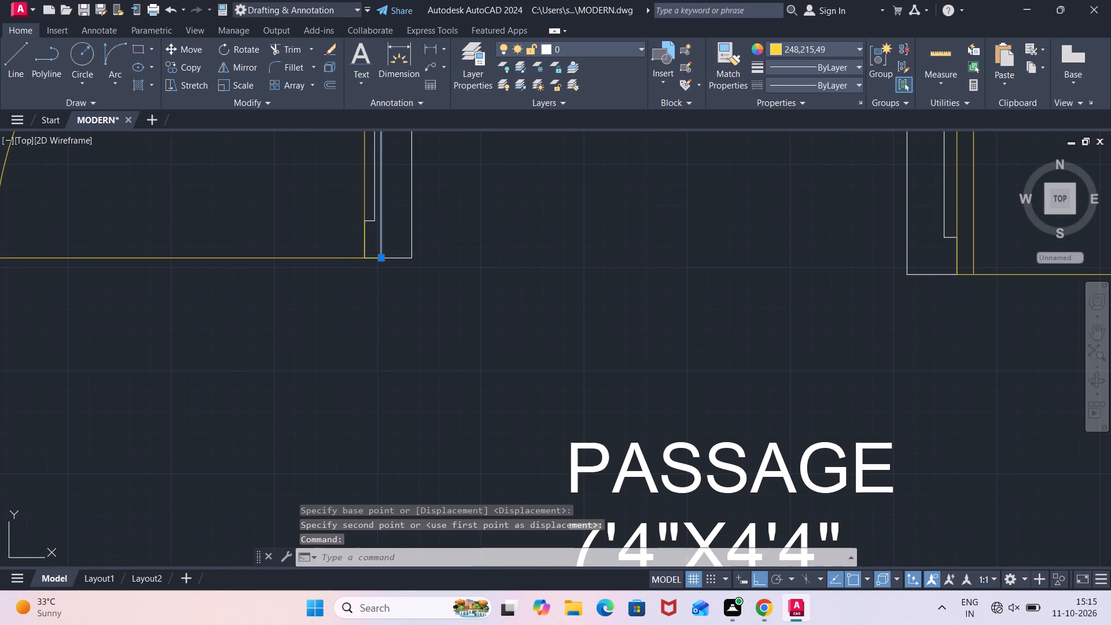
click(352, 250)
click(351, 250)
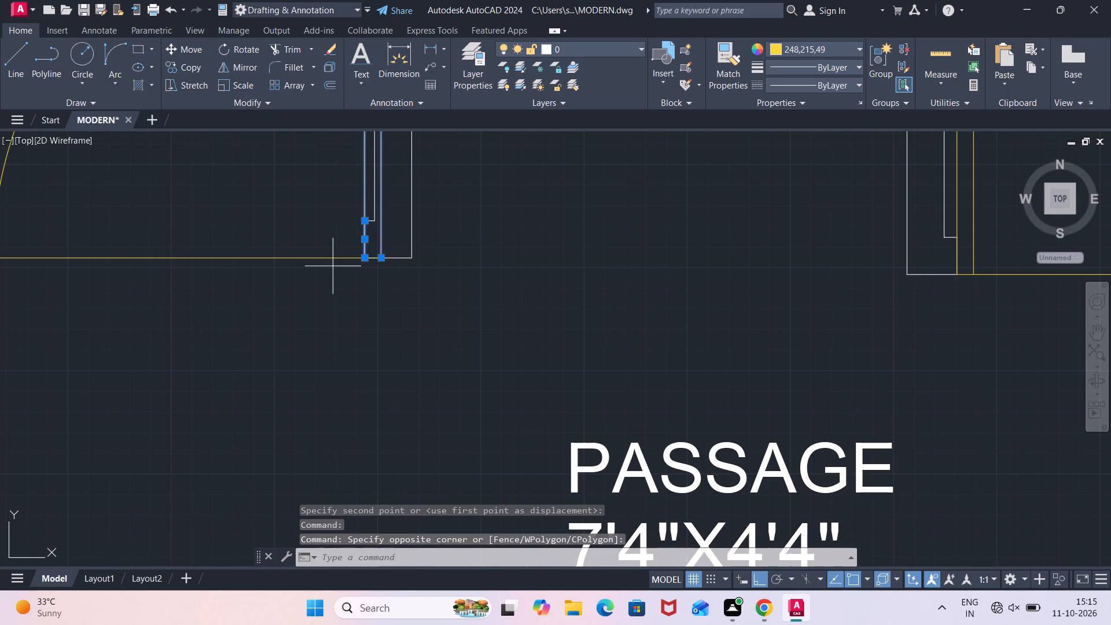
click(333, 266)
drag(326, 258, 325, 252)
scroll(321, 203, down, 2)
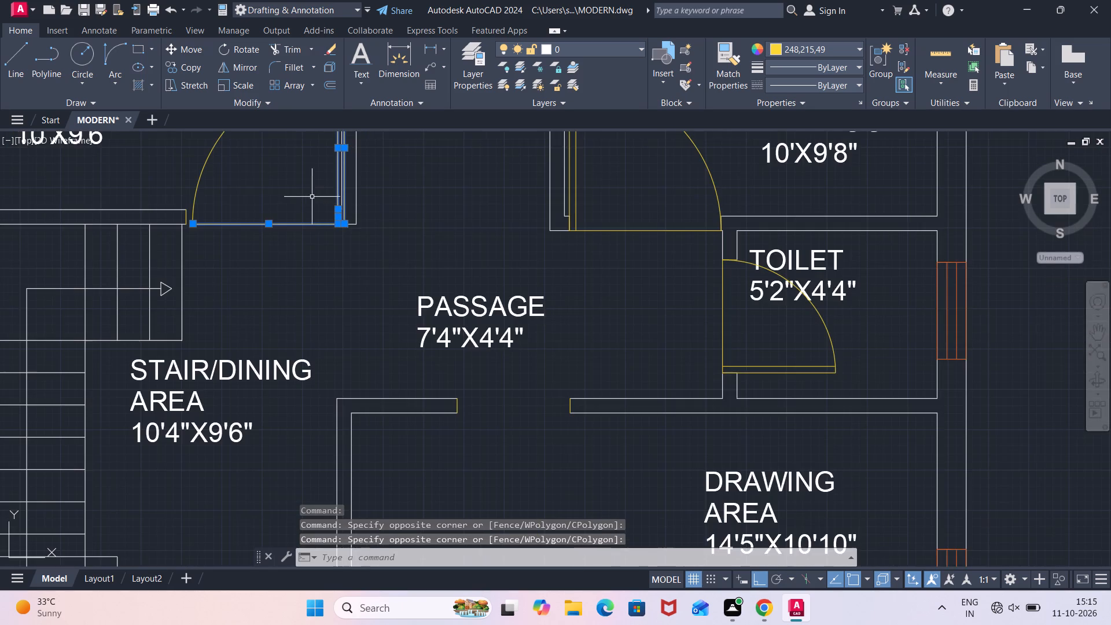
middle_drag(303, 193, 336, 325)
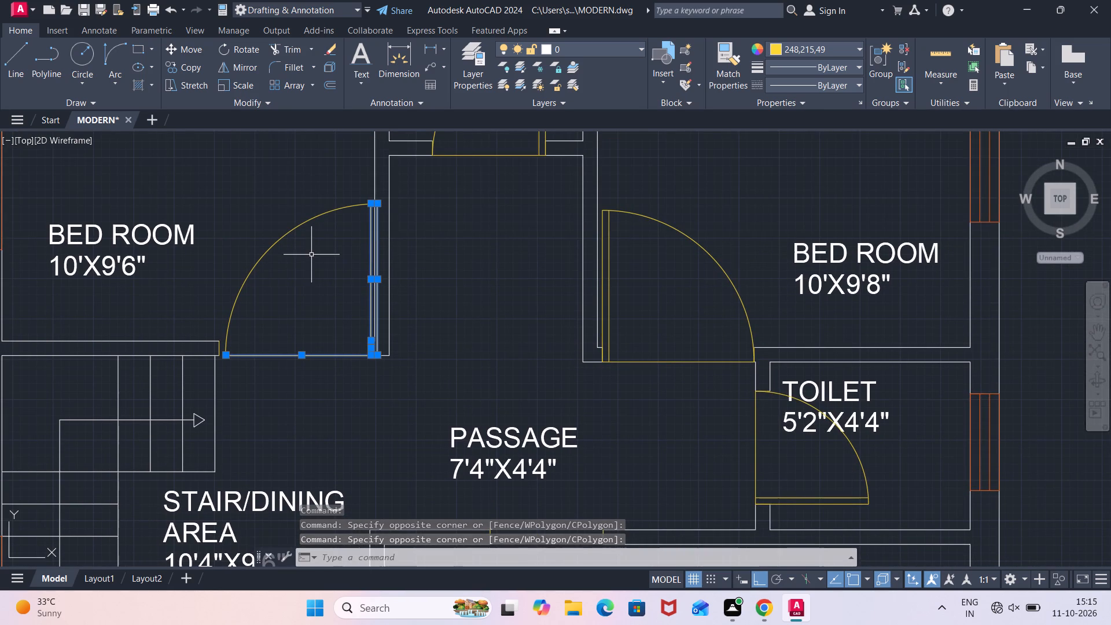
click(304, 241)
click(286, 208)
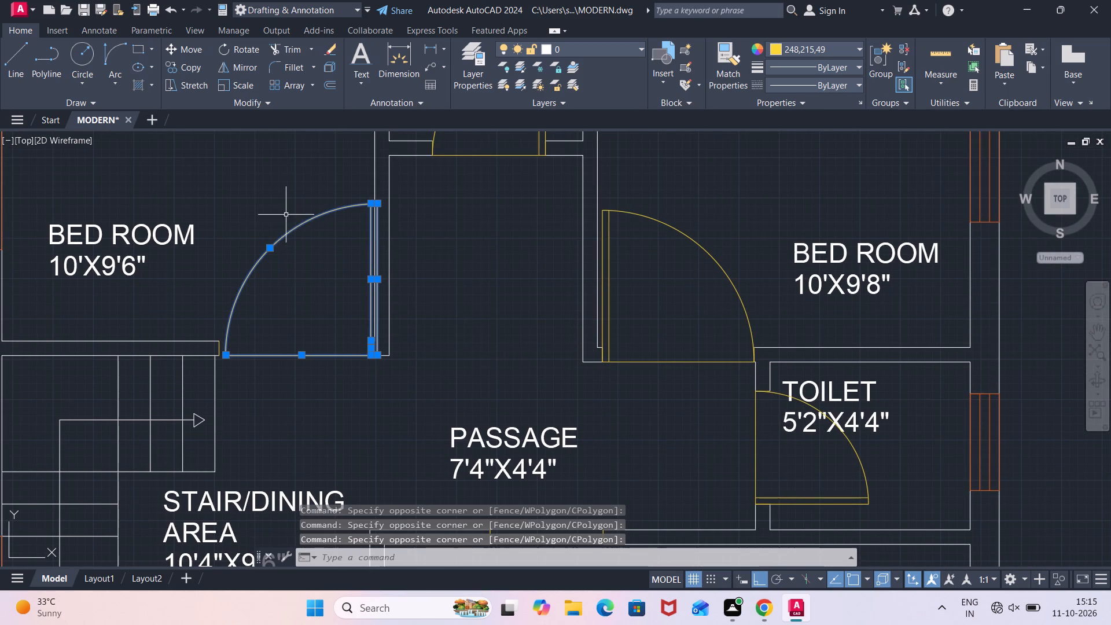
key(m)
key(Return)
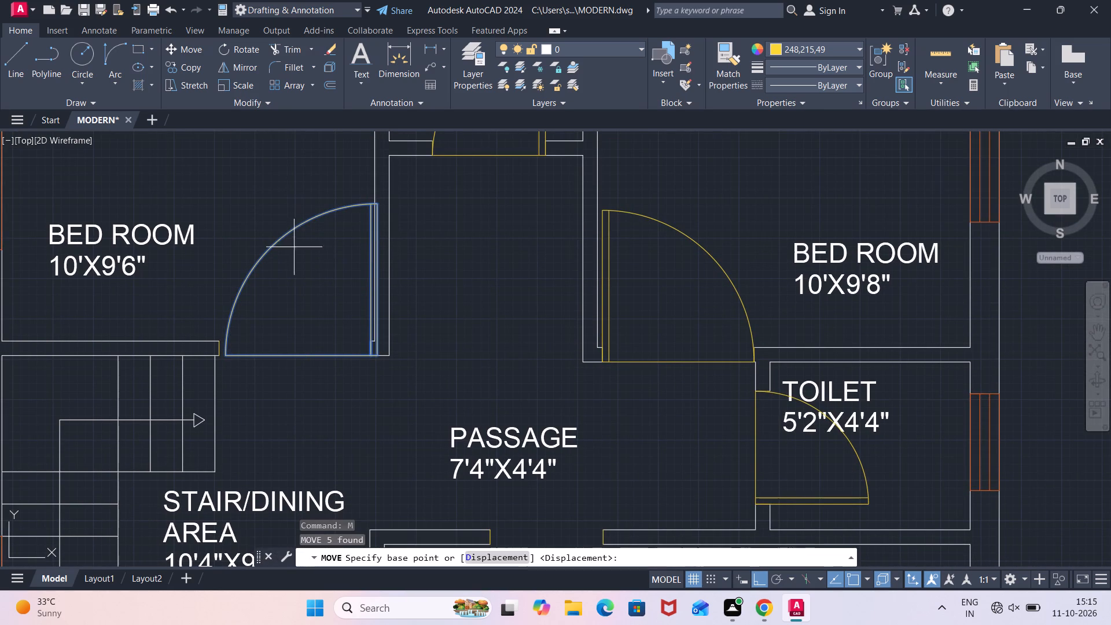
scroll(375, 358, up, 3)
click(374, 351)
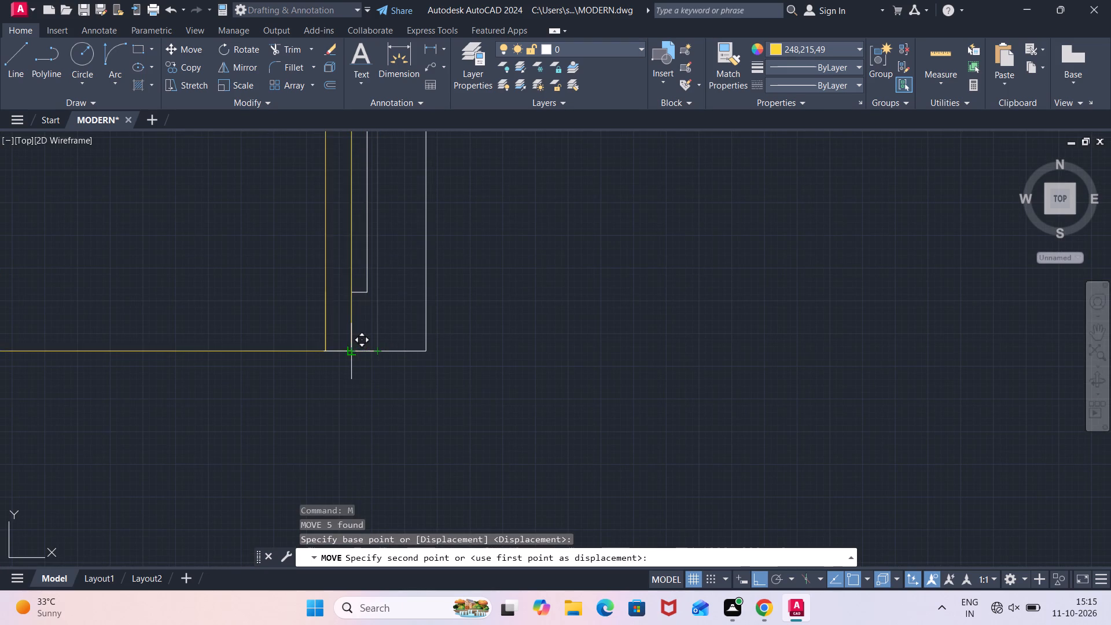
click(351, 348)
Draw an L-shaped pair of lines east of the drawing area: 3'11" eastward, then 3'11" downward.
scroll(431, 341, down, 3)
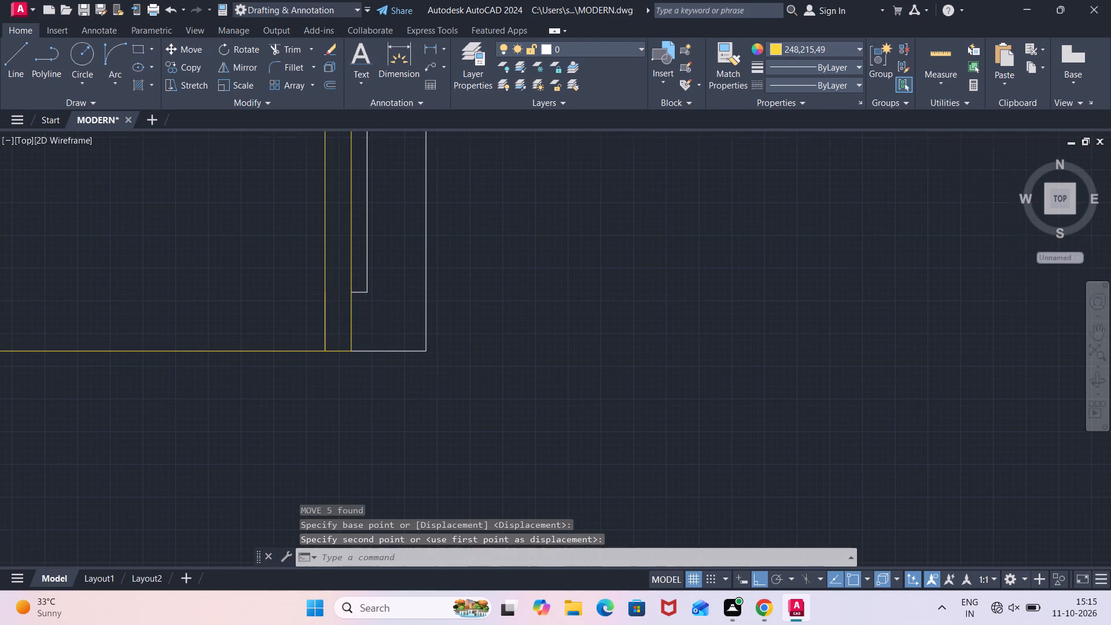
scroll(469, 343, down, 1)
scroll(531, 340, down, 2)
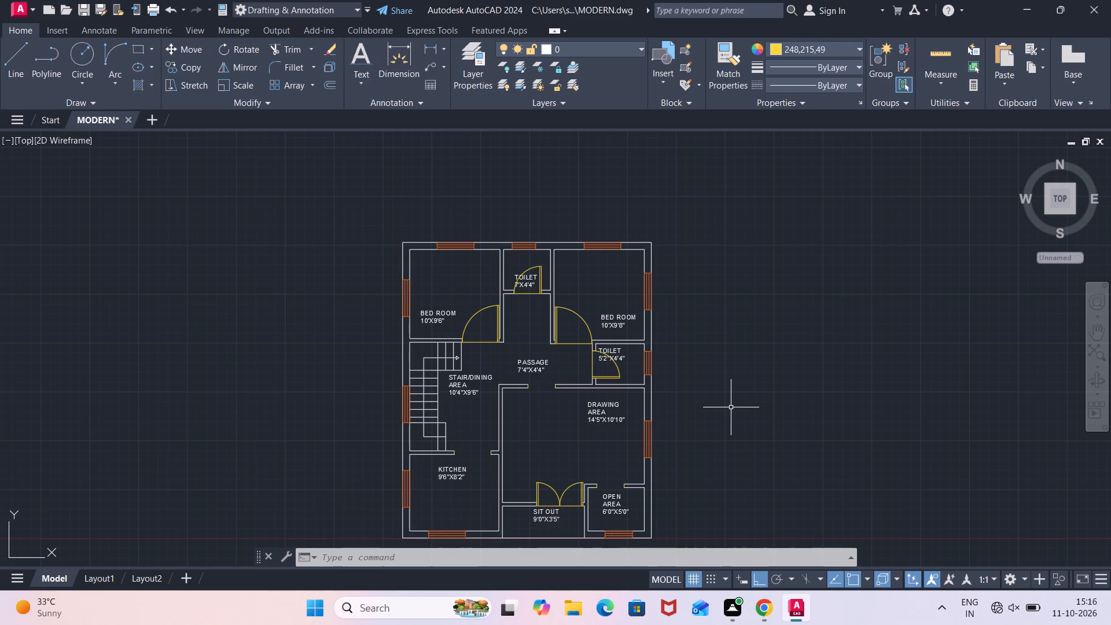
scroll(731, 407, down, 1)
key(l)
key(Return)
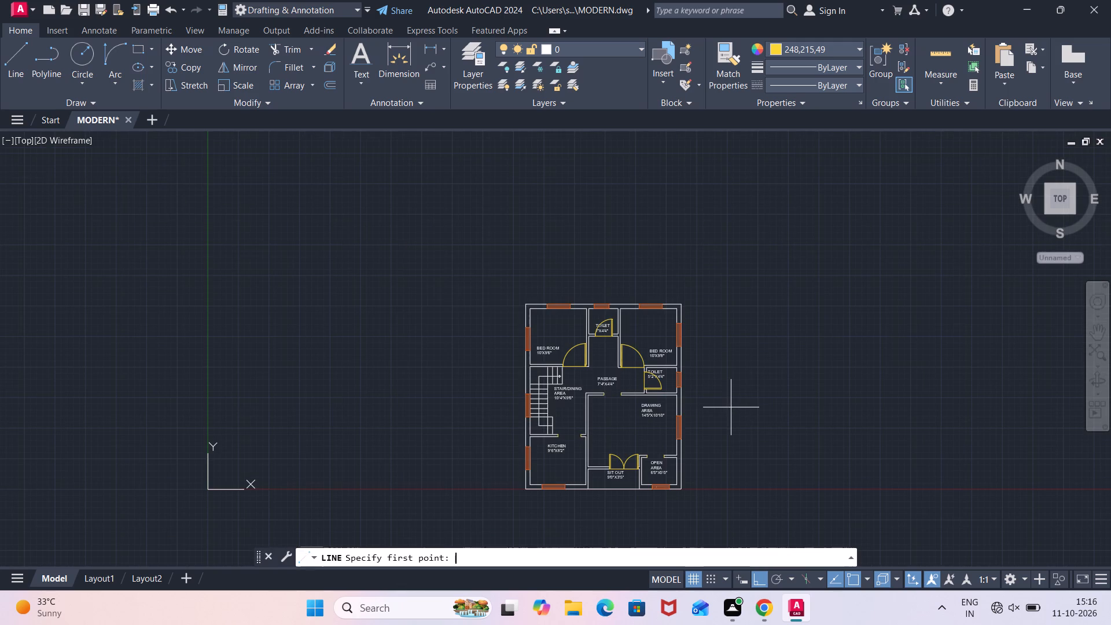
scroll(731, 408, up, 3)
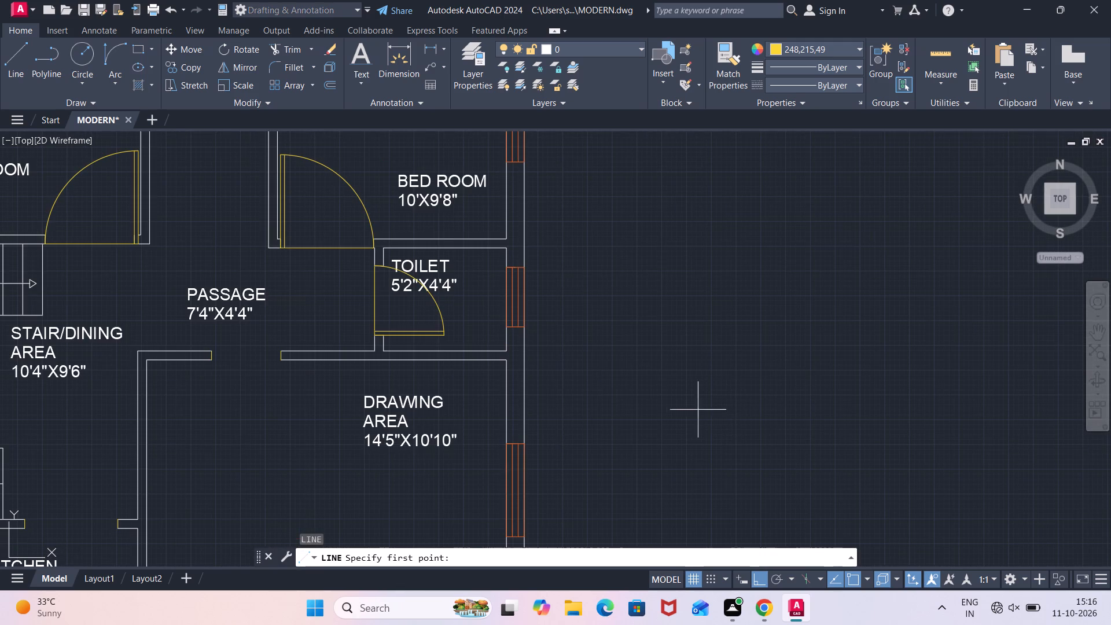
click(683, 411)
text(3'1)
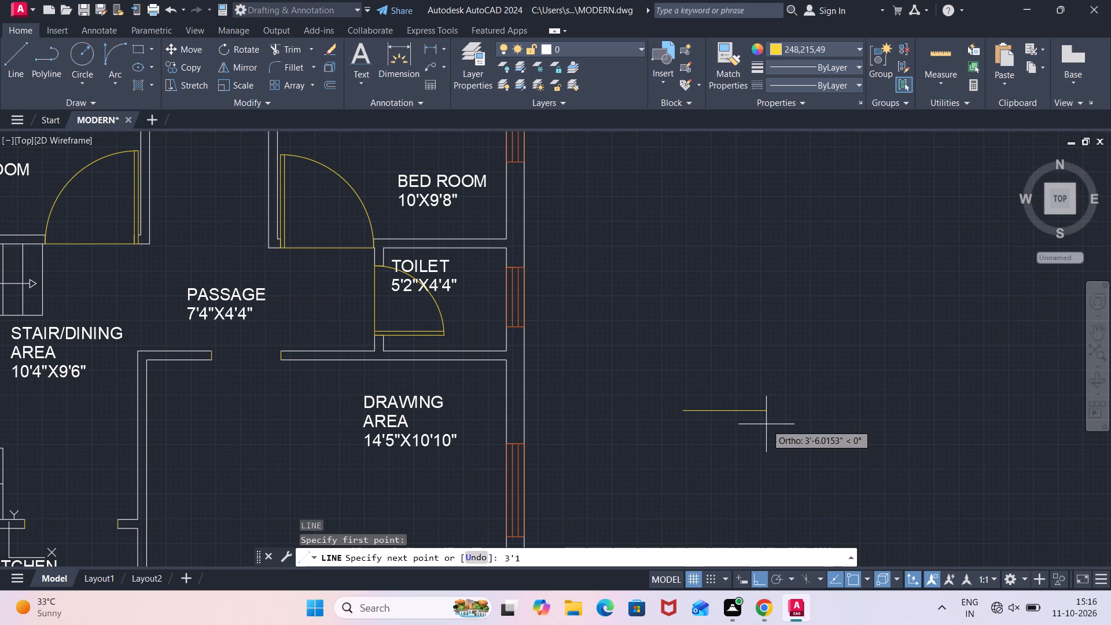
text(1")
key(Return)
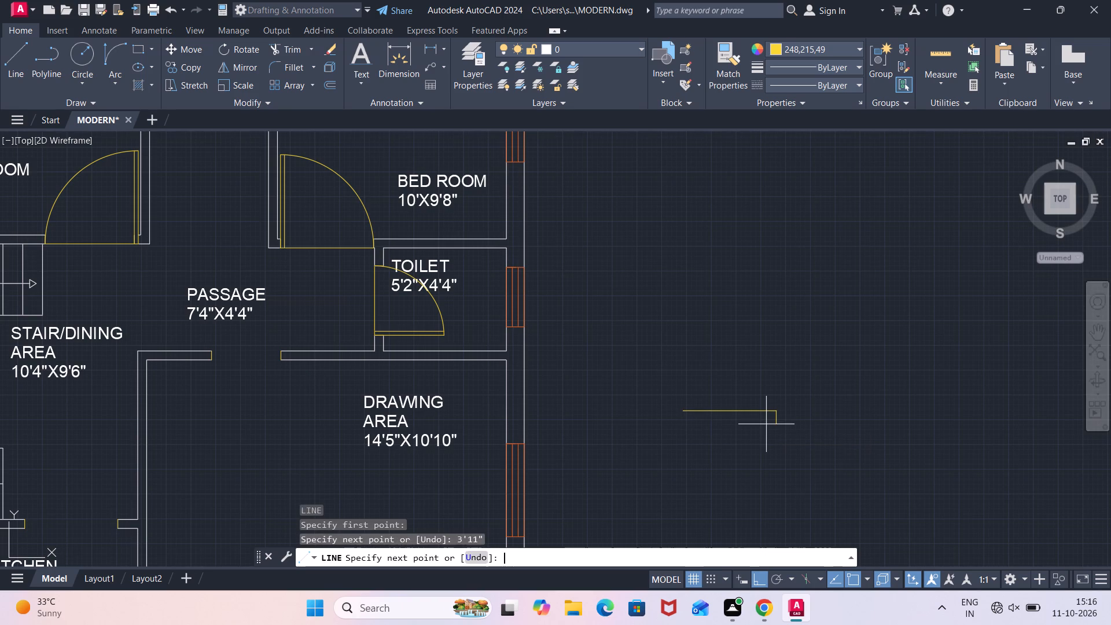
text(3'11")
key(Return)
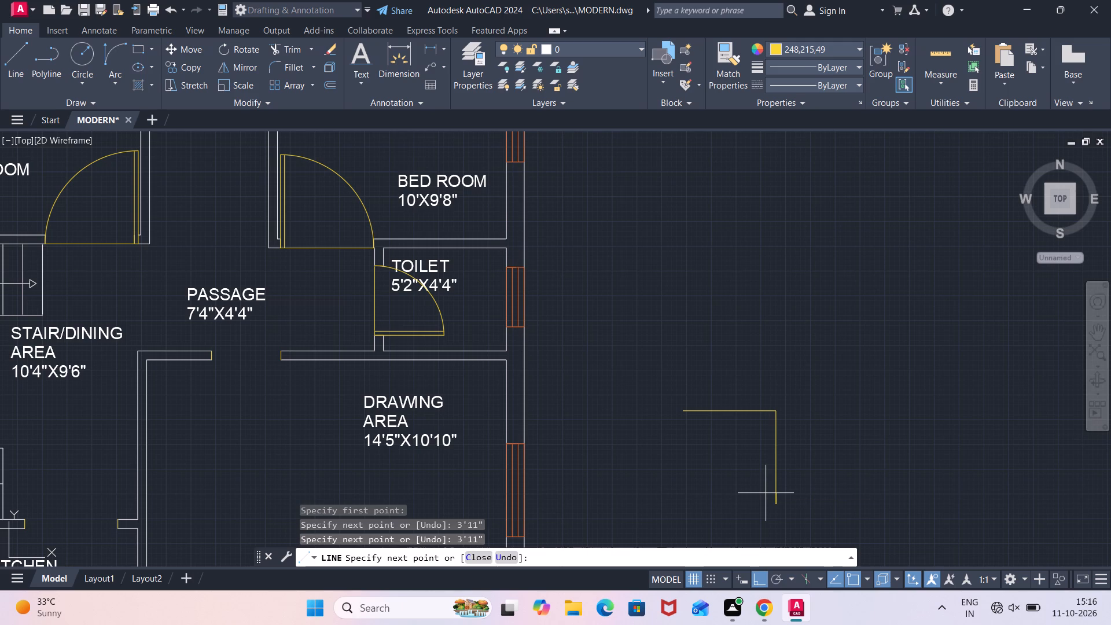
key(Escape)
Offset the new L's vertical line 2" to the west.
text(OFF)
key(Return)
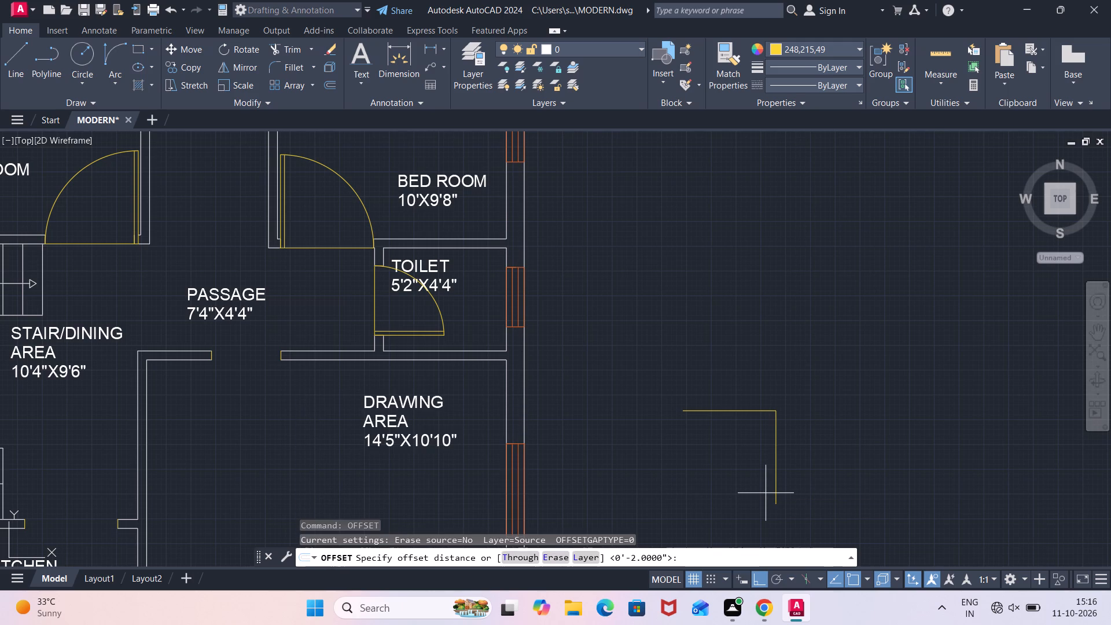
key(apostrophe)
key(BackSpace)
key(Return)
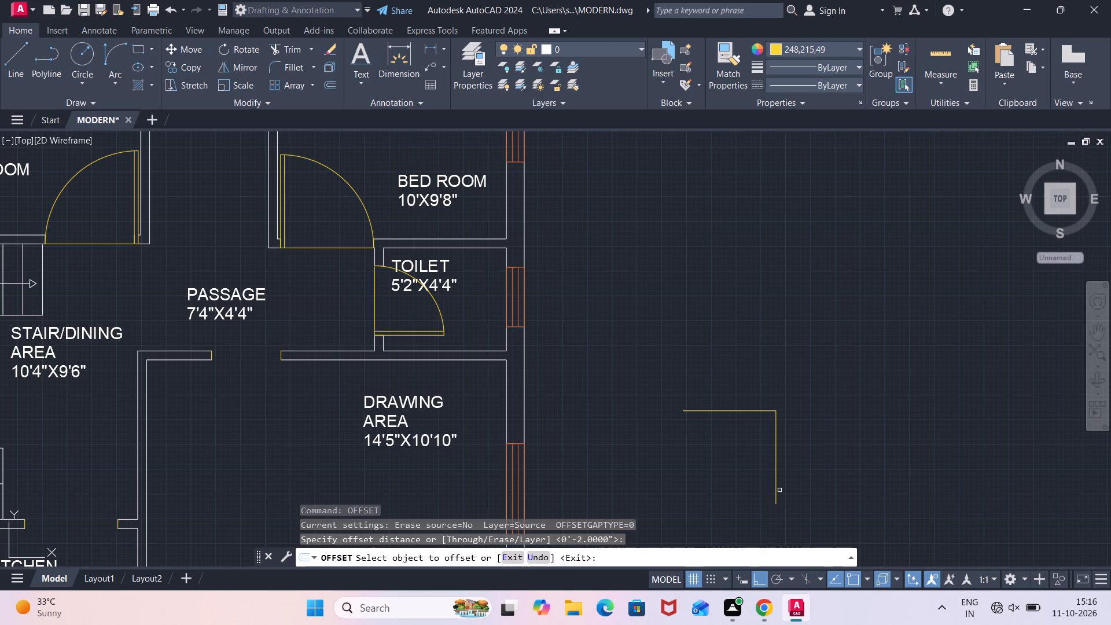
click(774, 493)
click(757, 492)
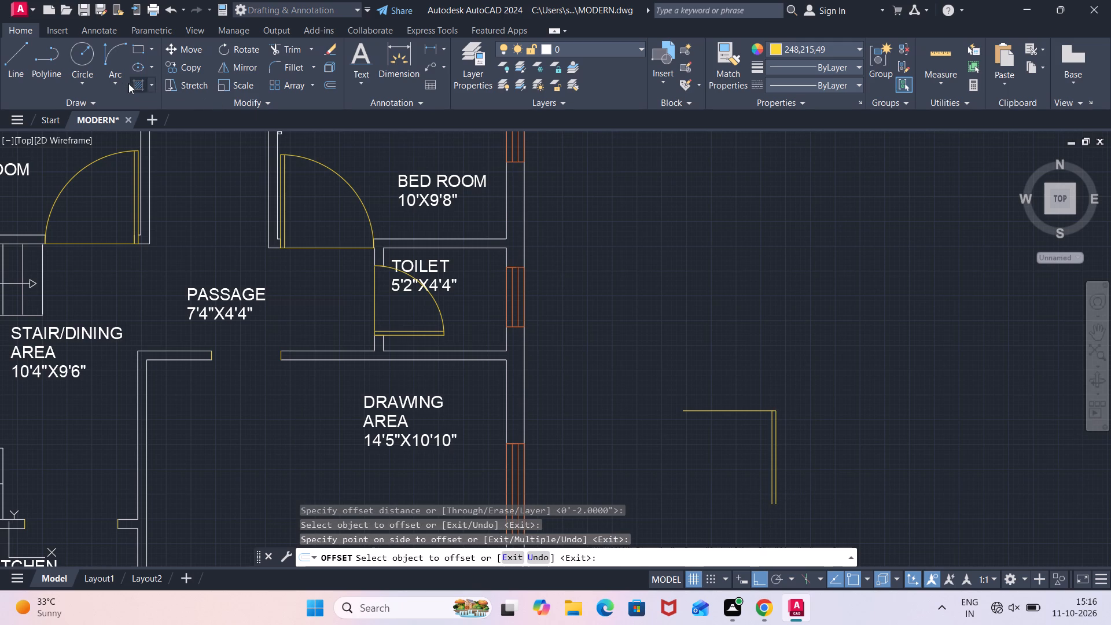
Draw the door swing with a Start, End, Direction arc from the L's west end to the outer vertical line's bottom end, starting tangent southward.
click(120, 82)
click(146, 271)
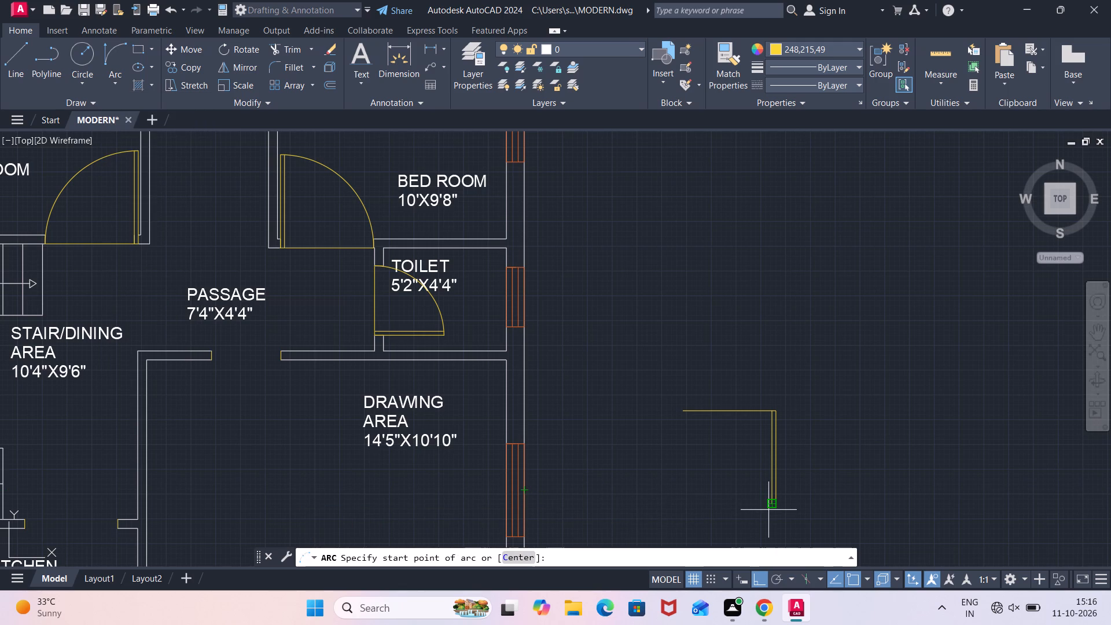
scroll(768, 510, up, 1)
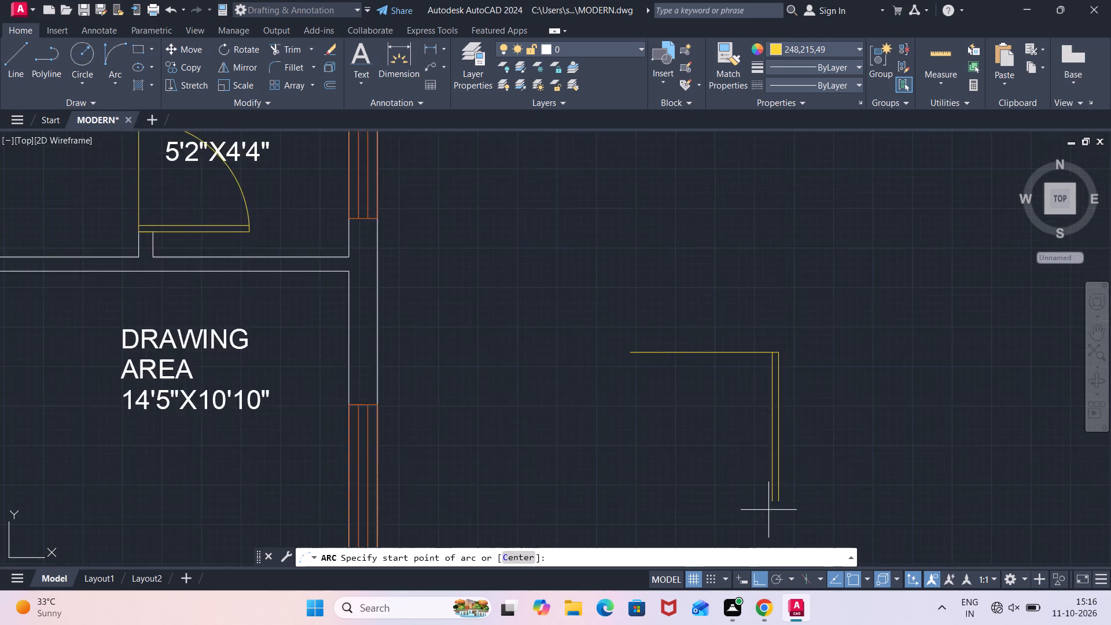
scroll(768, 510, up, 1)
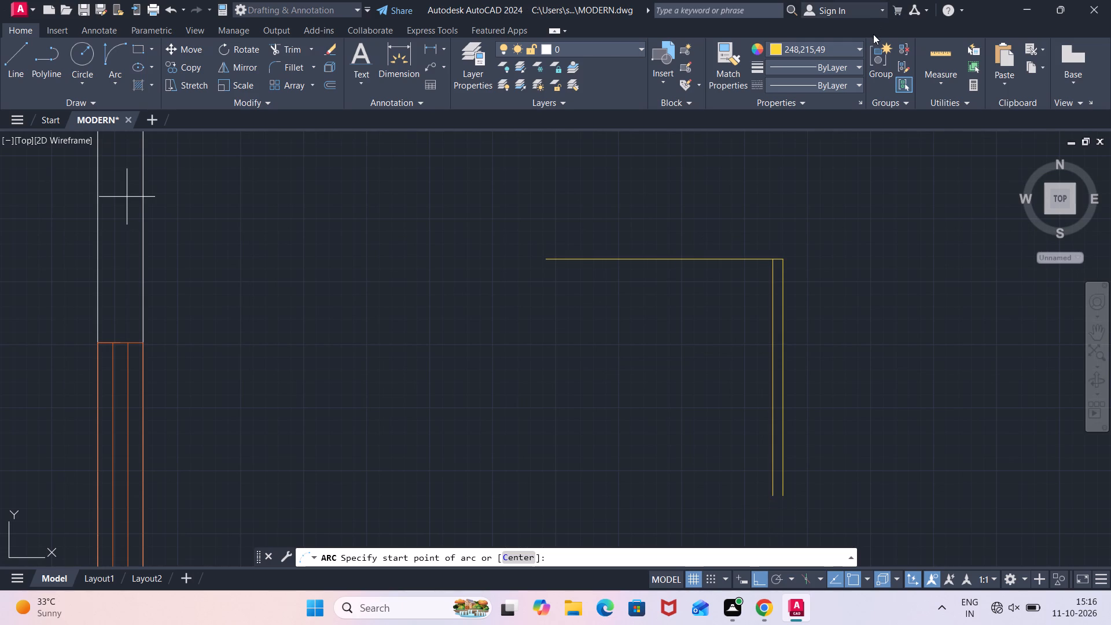
scroll(872, 37, down, 3)
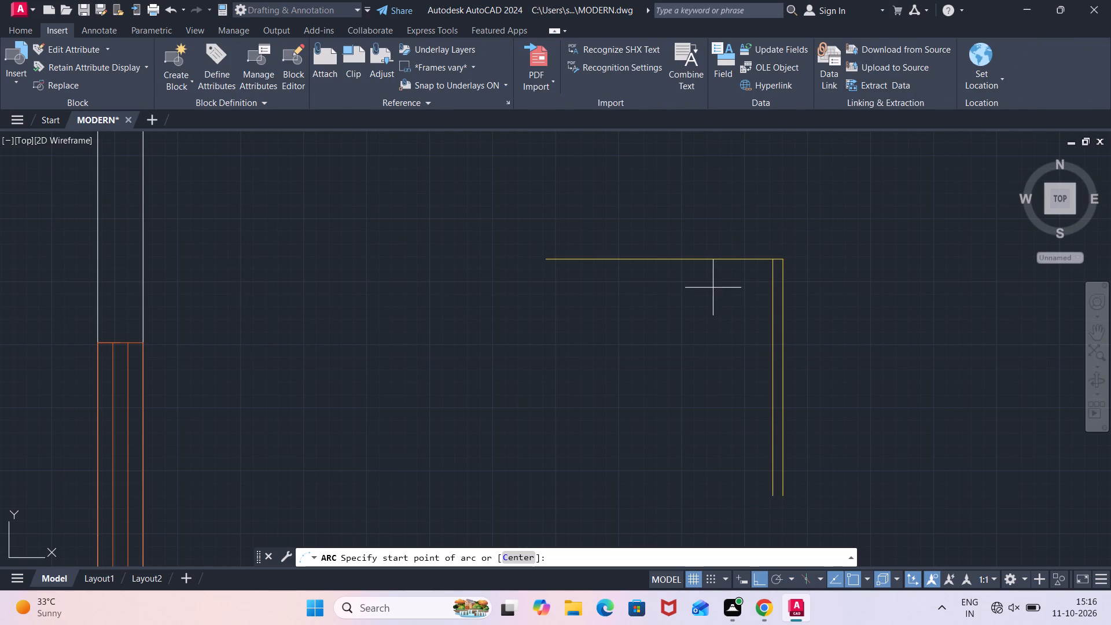
click(547, 260)
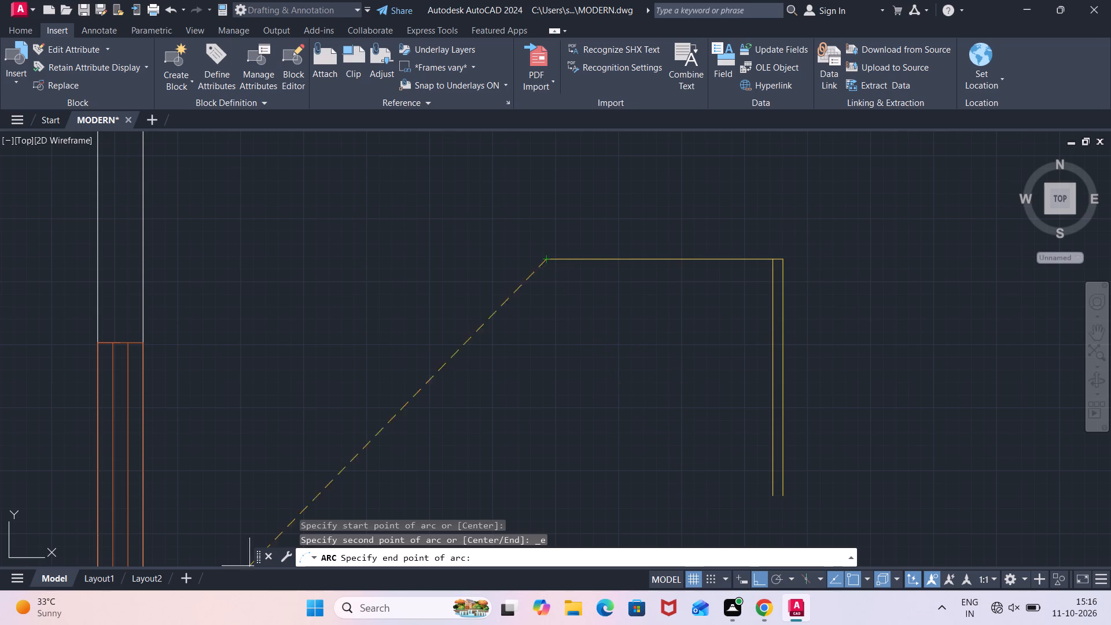
click(785, 501)
click(773, 505)
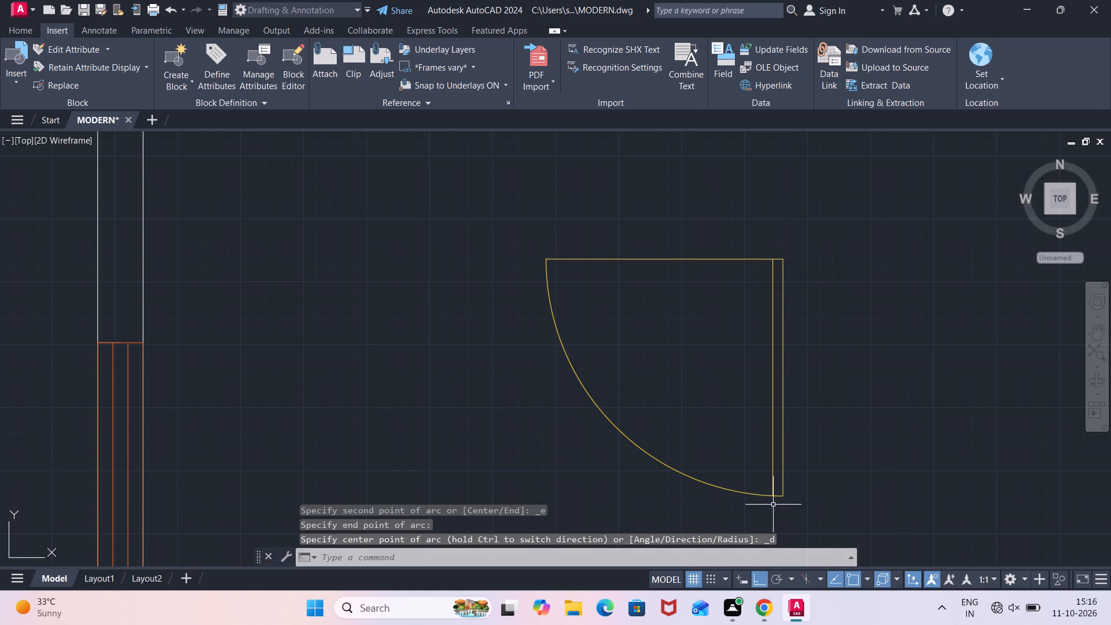
click(6, 25)
Move the new 3'11" door by its outer top corner to the upper corner of the kitchen opening's east jamb.
scroll(520, 333, down, 2)
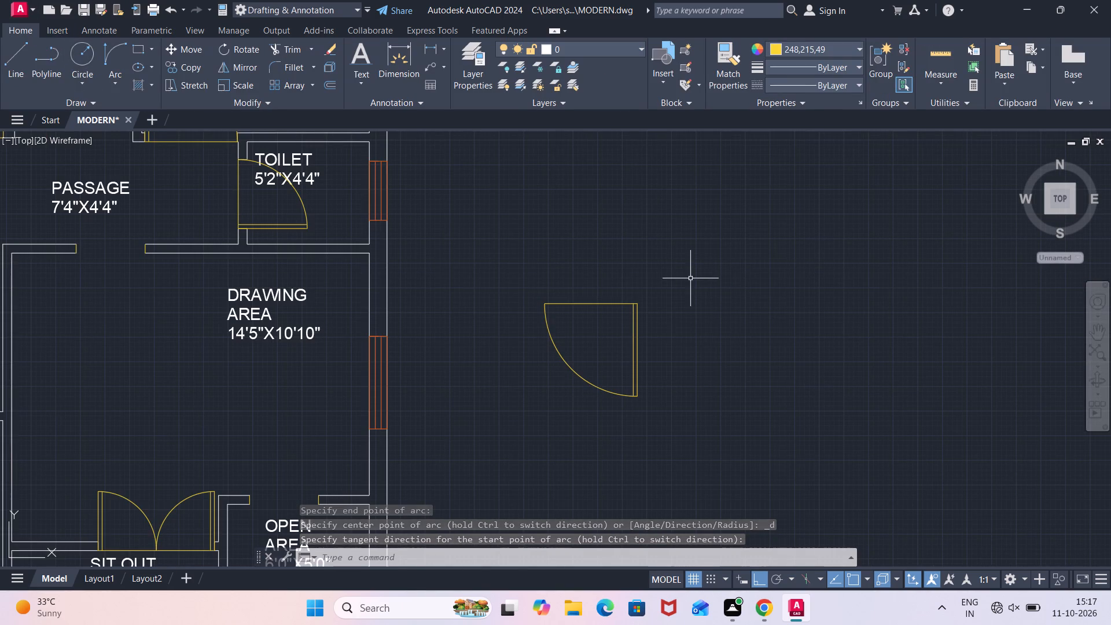
click(657, 288)
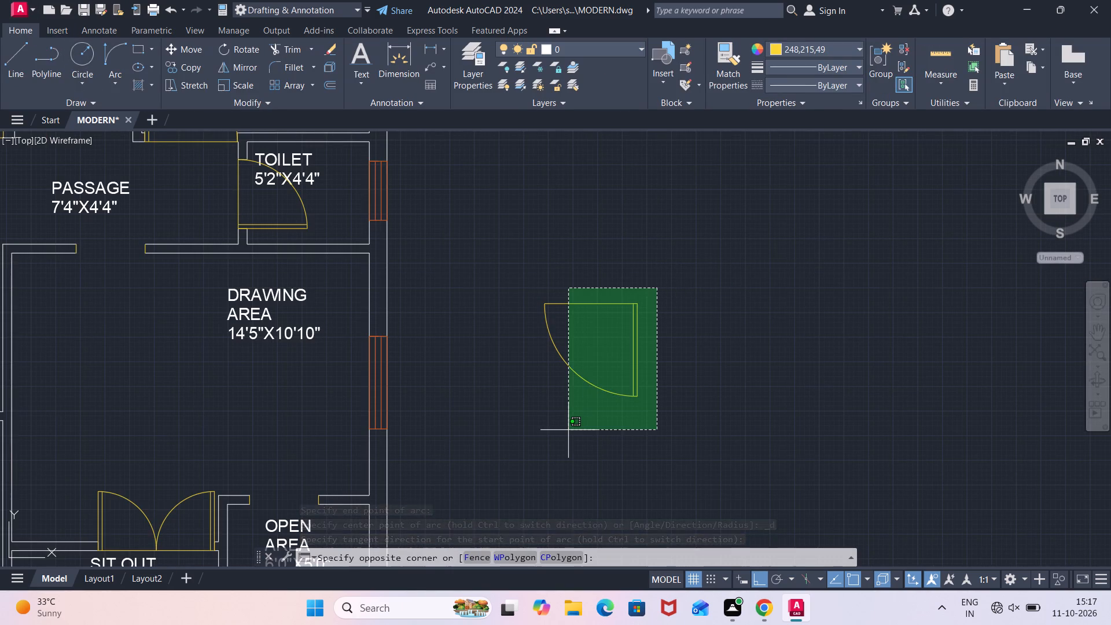
click(479, 462)
key(m)
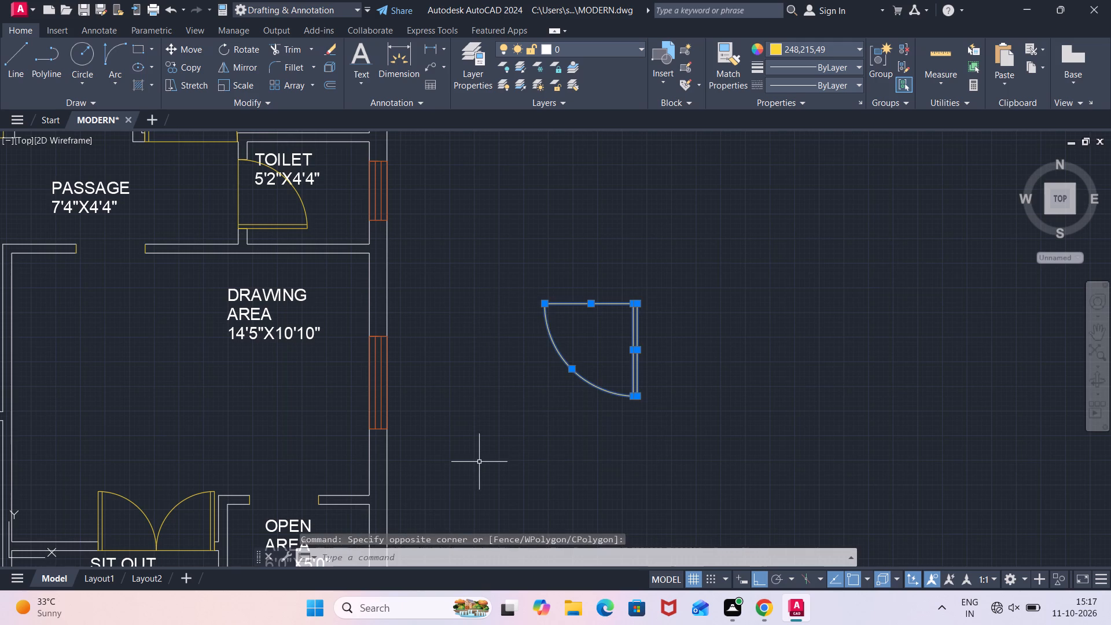
key(Return)
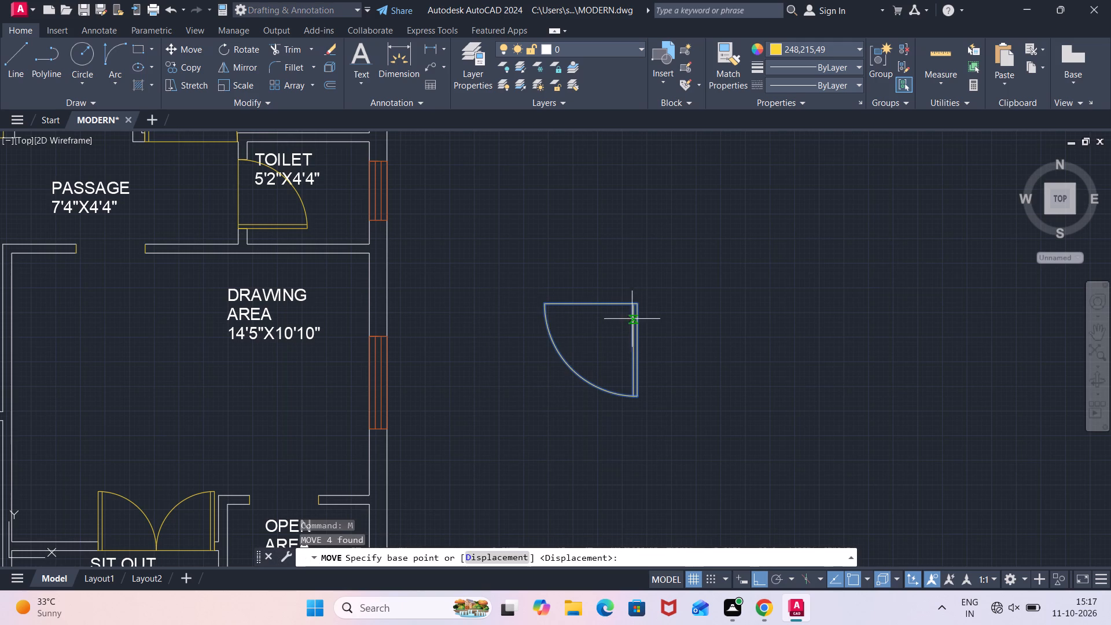
click(642, 302)
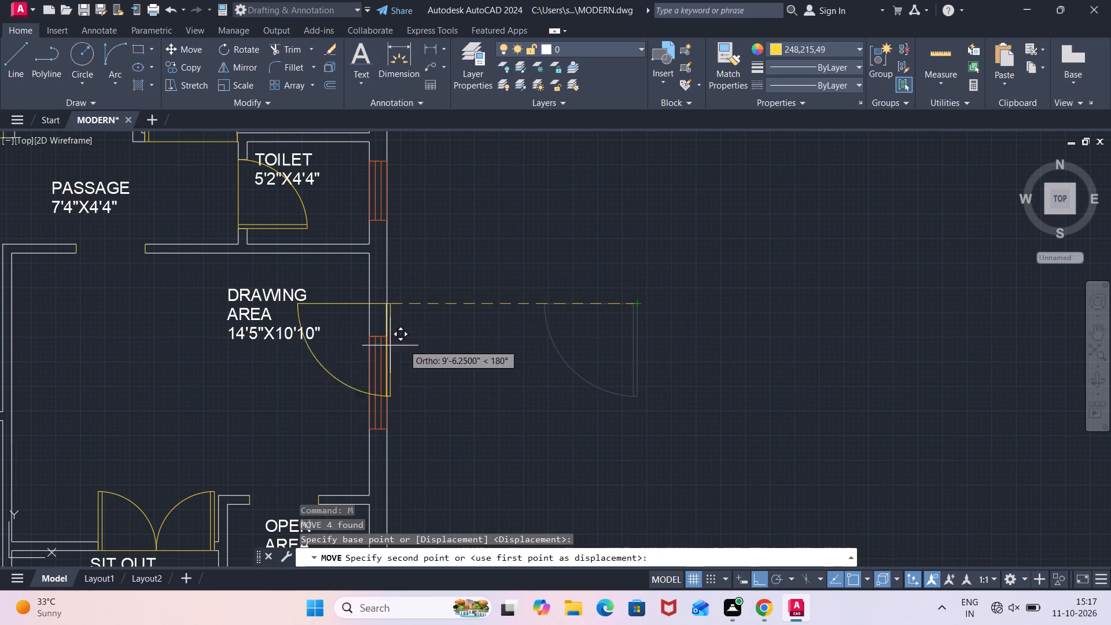
middle_drag(205, 369, 740, 416)
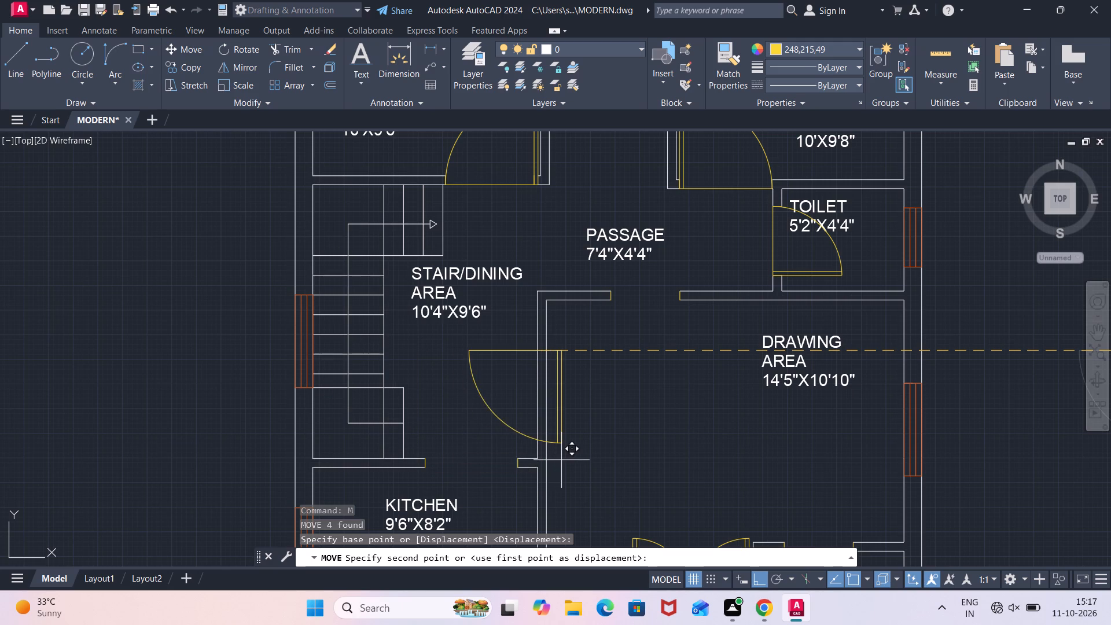
click(516, 461)
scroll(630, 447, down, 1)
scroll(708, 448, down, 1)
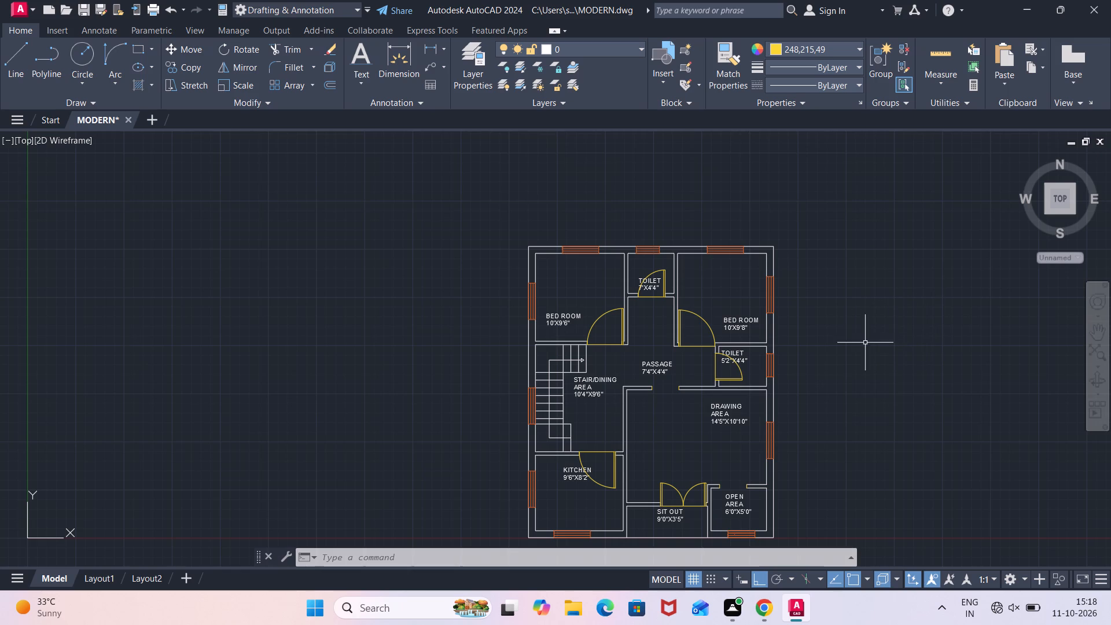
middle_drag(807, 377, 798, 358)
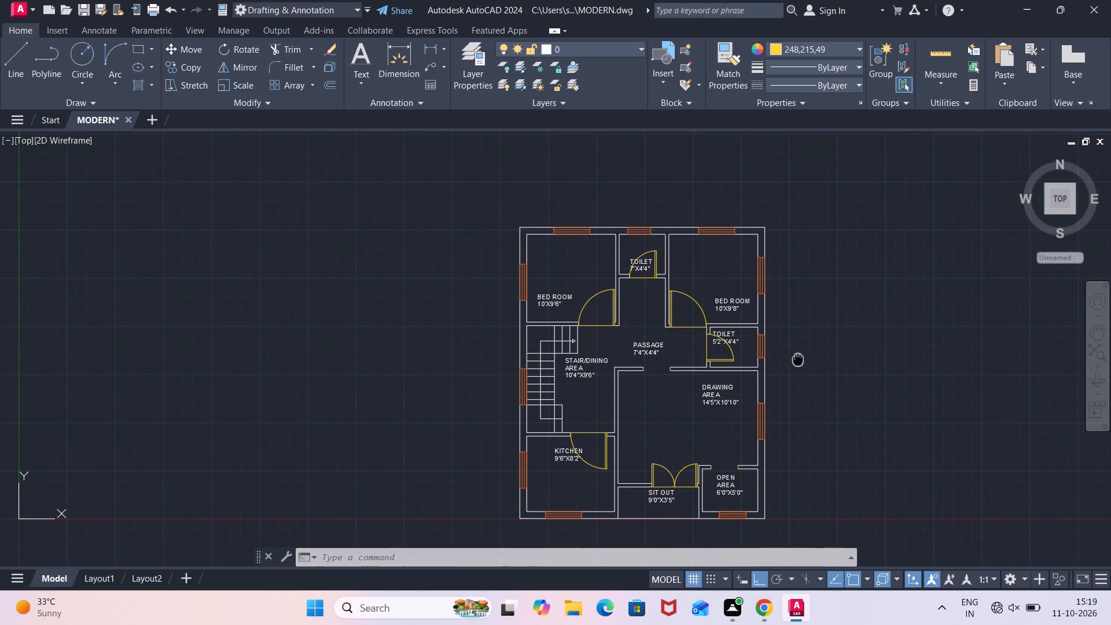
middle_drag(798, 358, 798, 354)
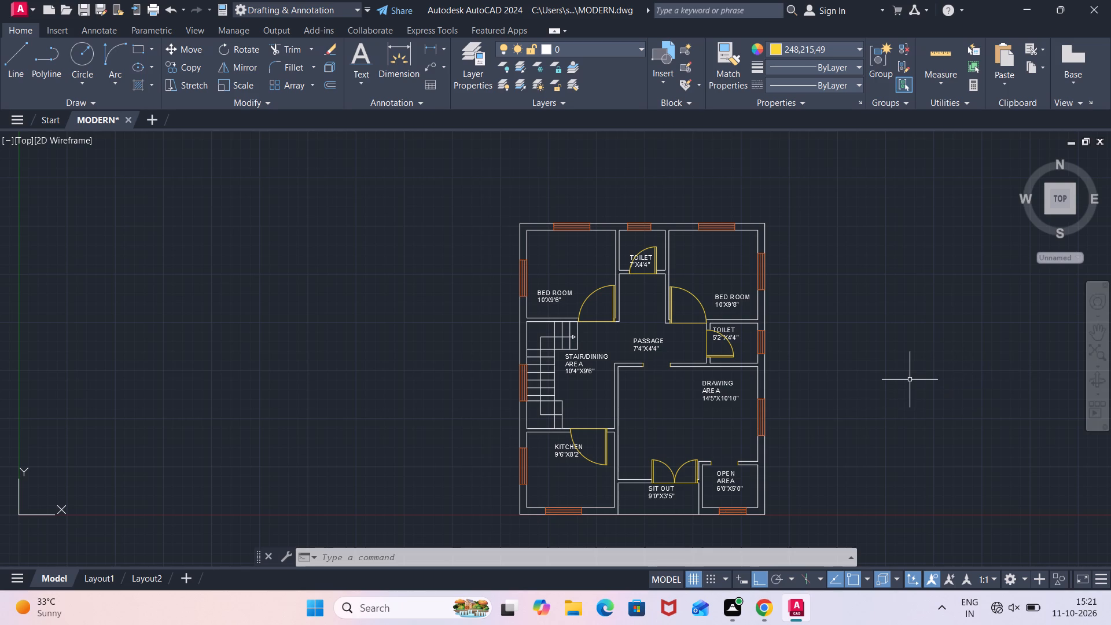
Move the three-line DRAWING AREA 14'5"X10'10" label southwest to the middle of its room, with Ortho off.
scroll(805, 389, up, 1)
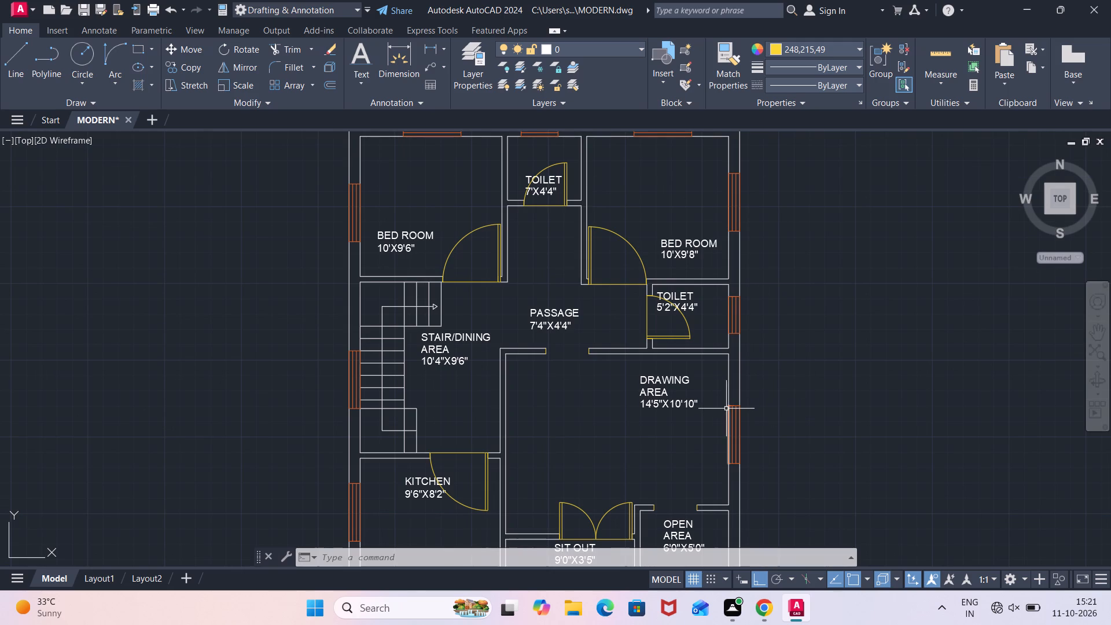
middle_drag(667, 449, 737, 361)
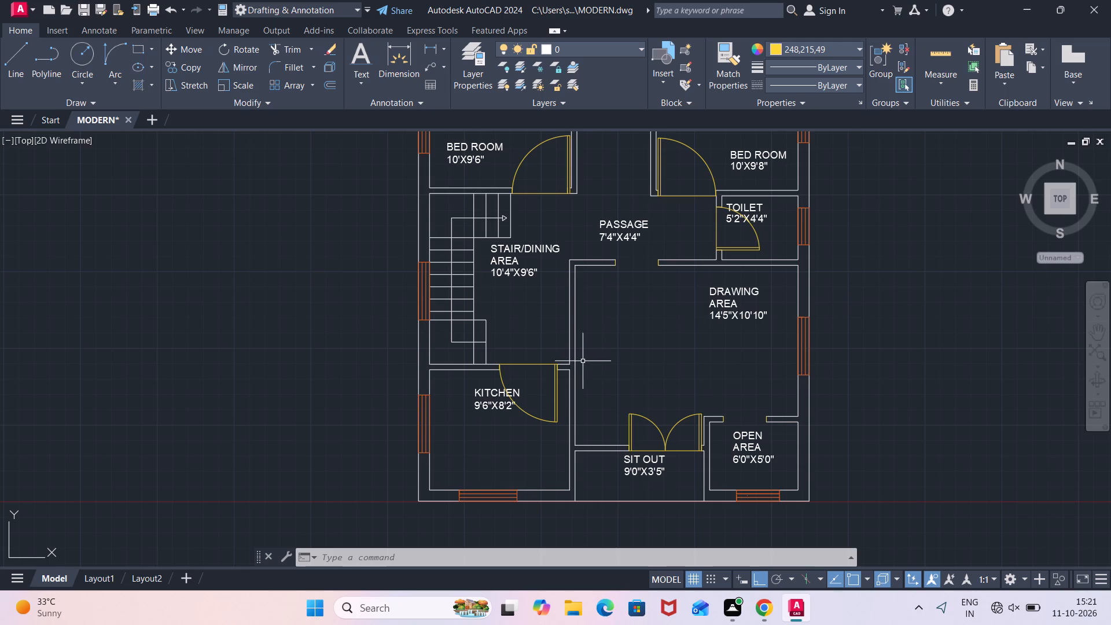
click(731, 291)
click(728, 303)
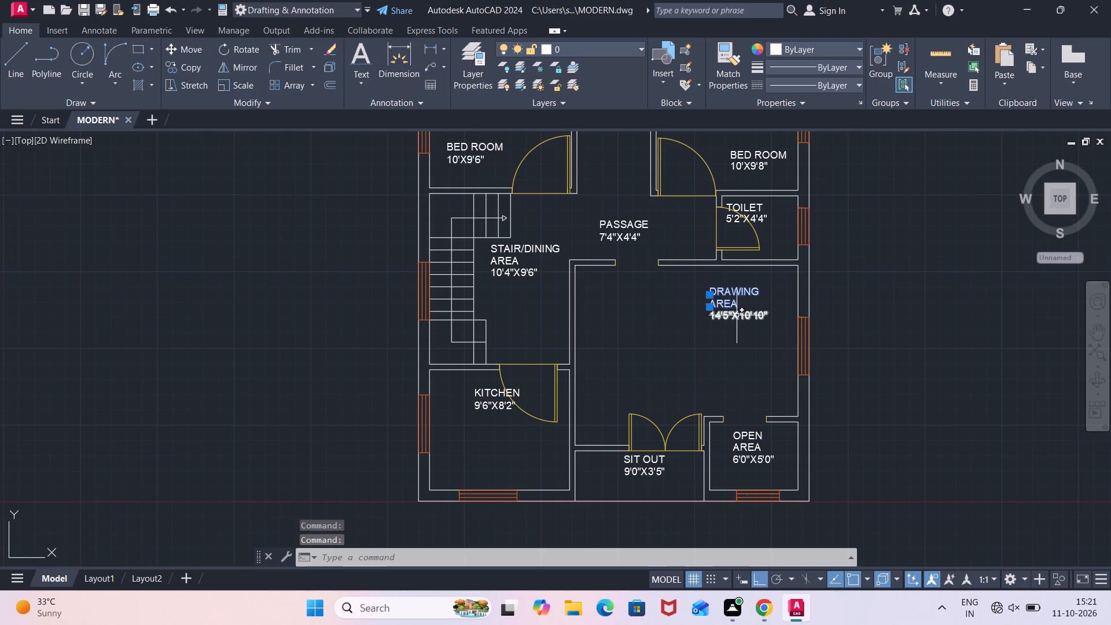
click(737, 315)
key(m)
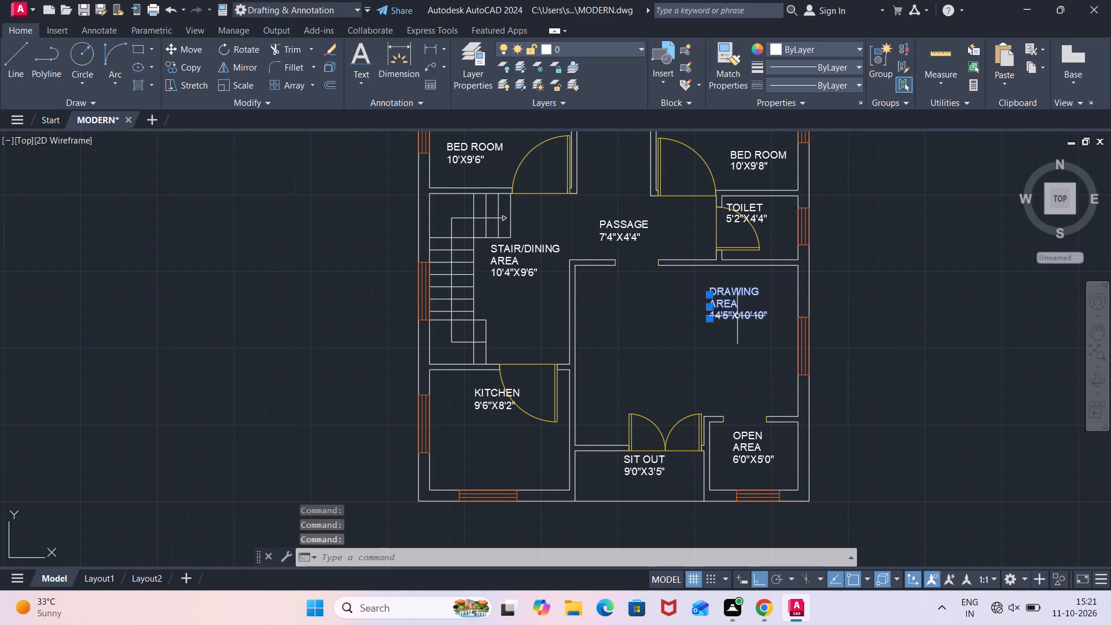
key(Return)
click(737, 316)
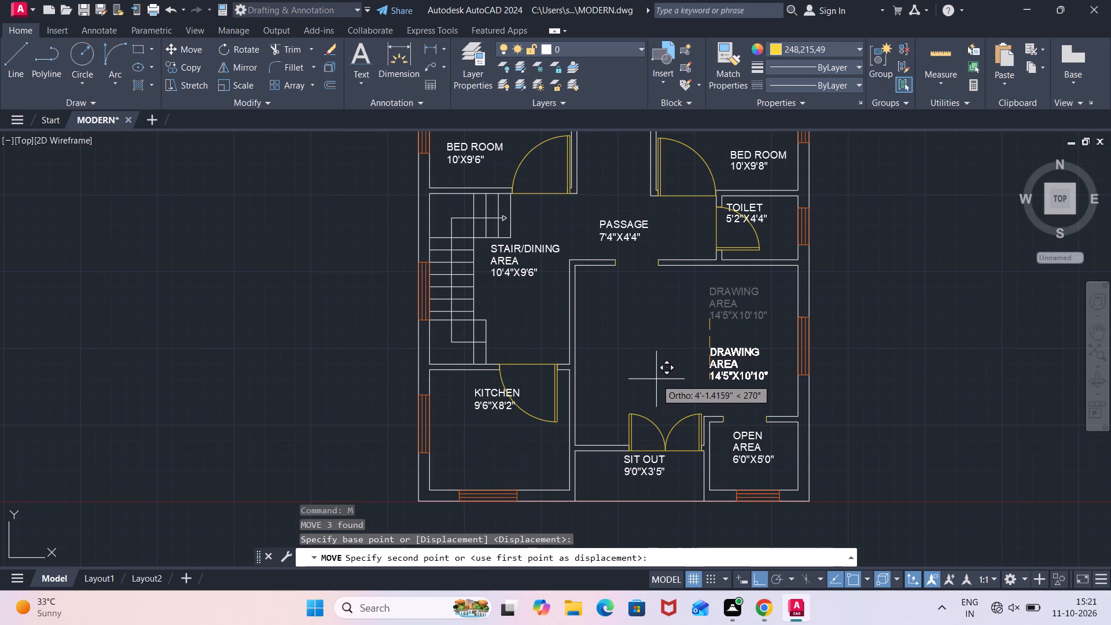
key(F8)
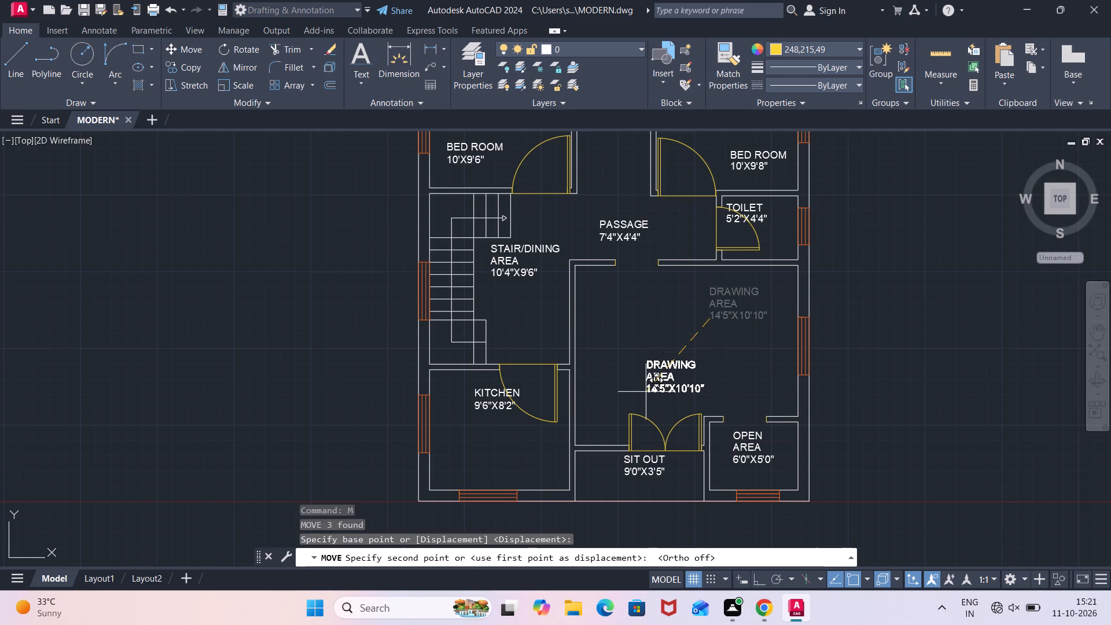
click(645, 373)
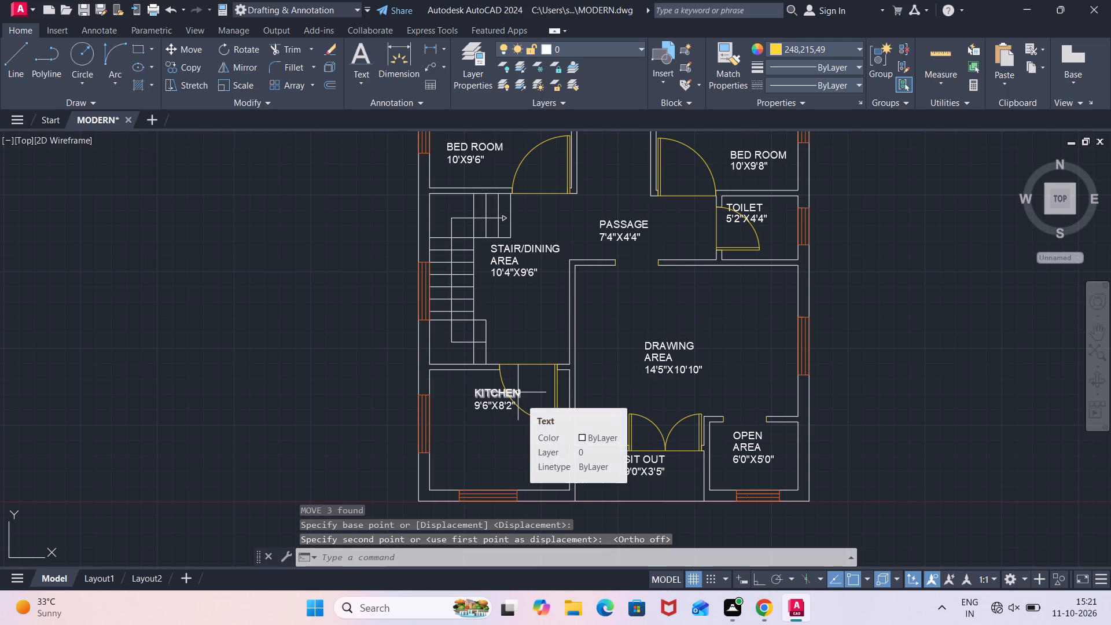
click(527, 252)
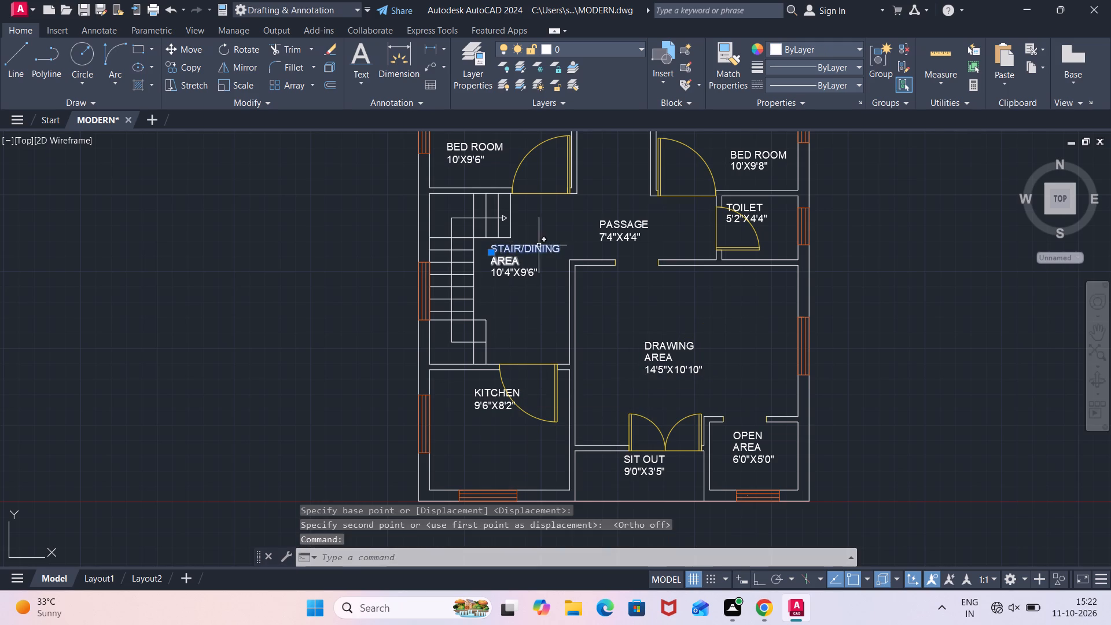
key(Escape)
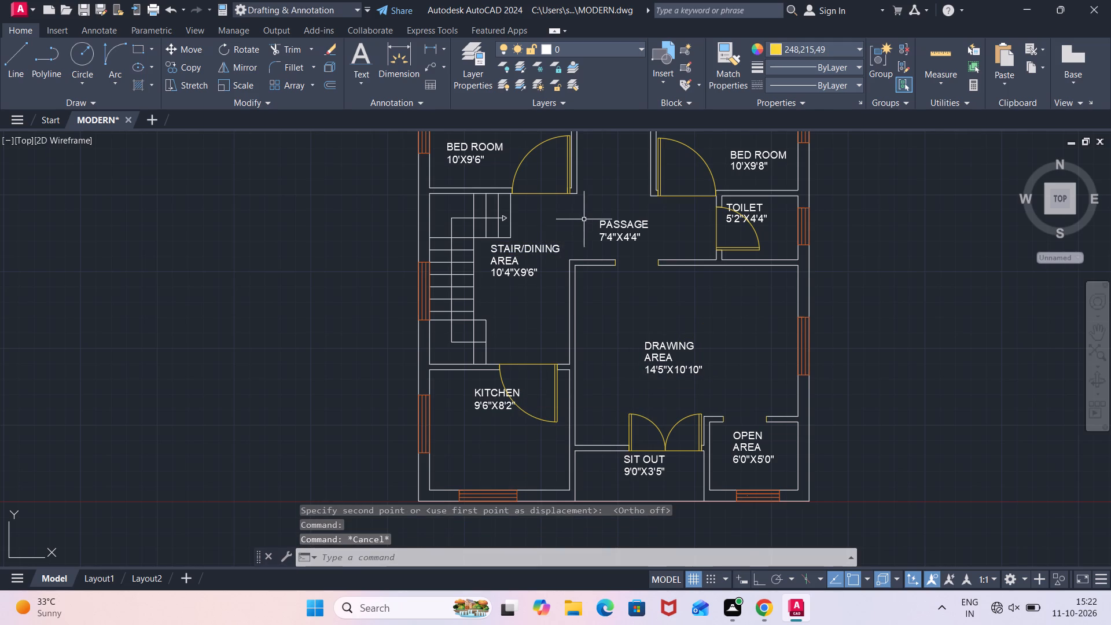
Draw crossed diagonal lines between the jamb corners of the OPEN AREA wall opening, with a line along the east jamb joining them.
scroll(584, 219, down, 1)
middle_drag(606, 189, 606, 267)
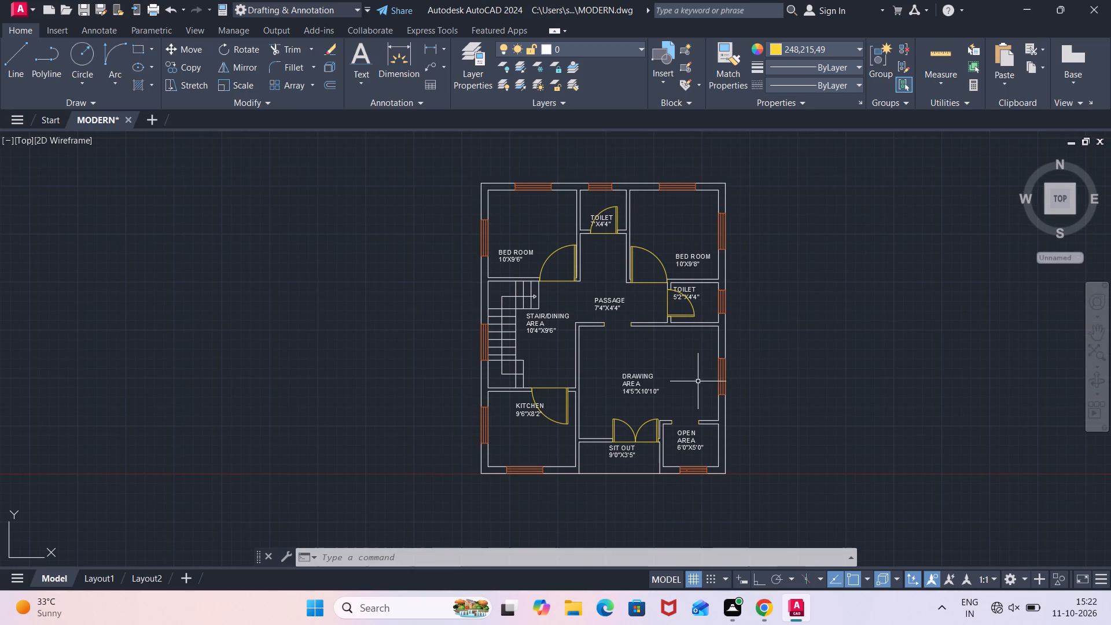
scroll(687, 400, up, 1)
middle_drag(680, 413, 678, 365)
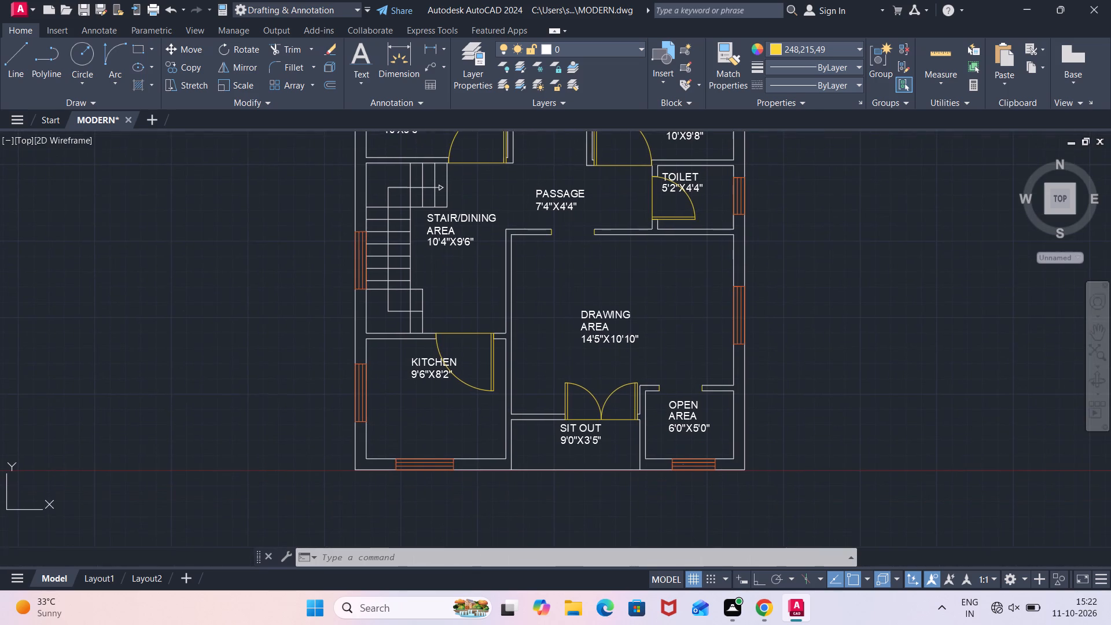
scroll(678, 365, up, 2)
key(l)
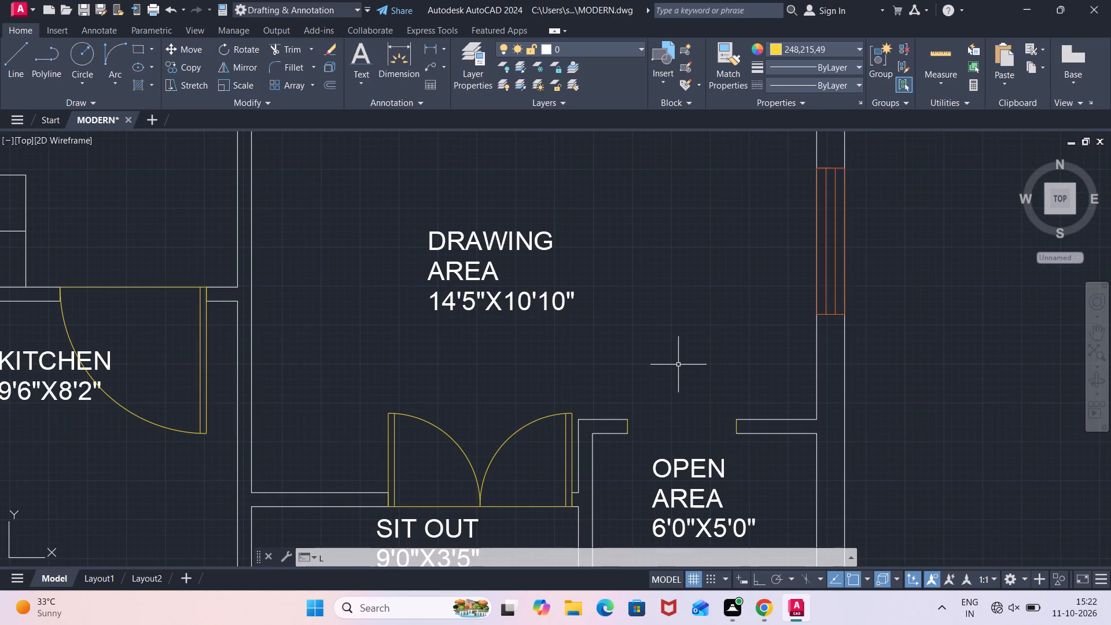
key(Return)
click(627, 434)
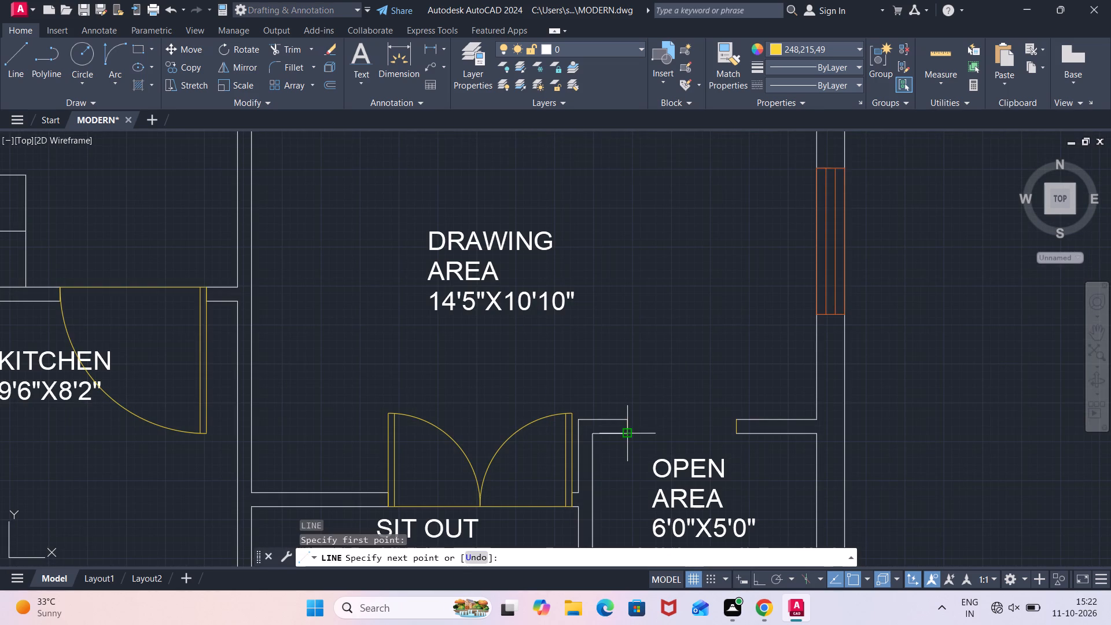
click(740, 417)
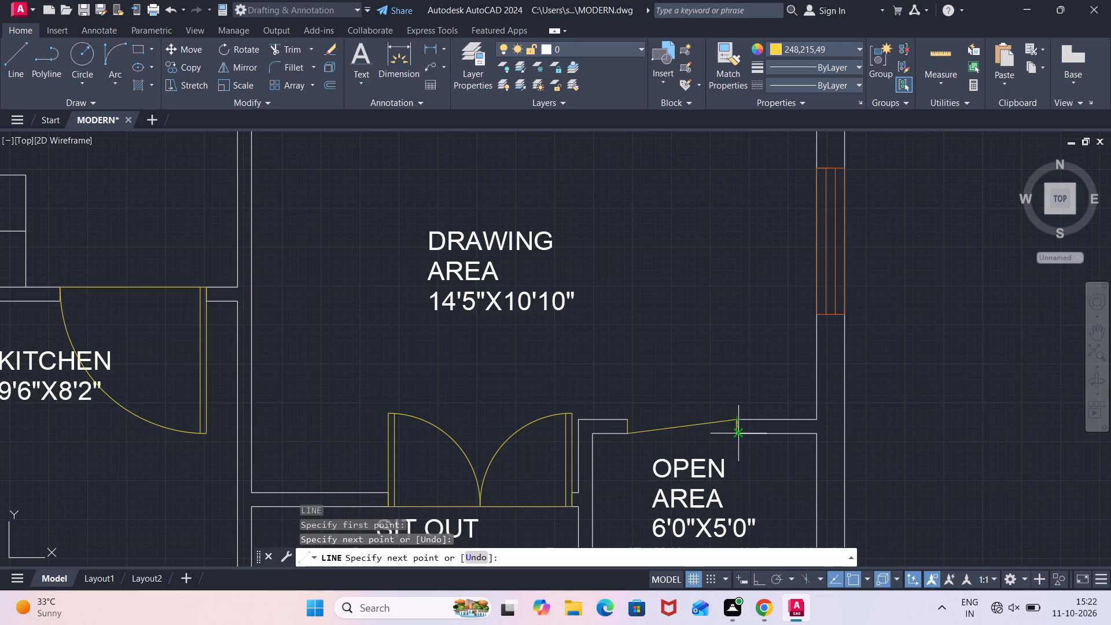
scroll(739, 437, up, 2)
click(730, 431)
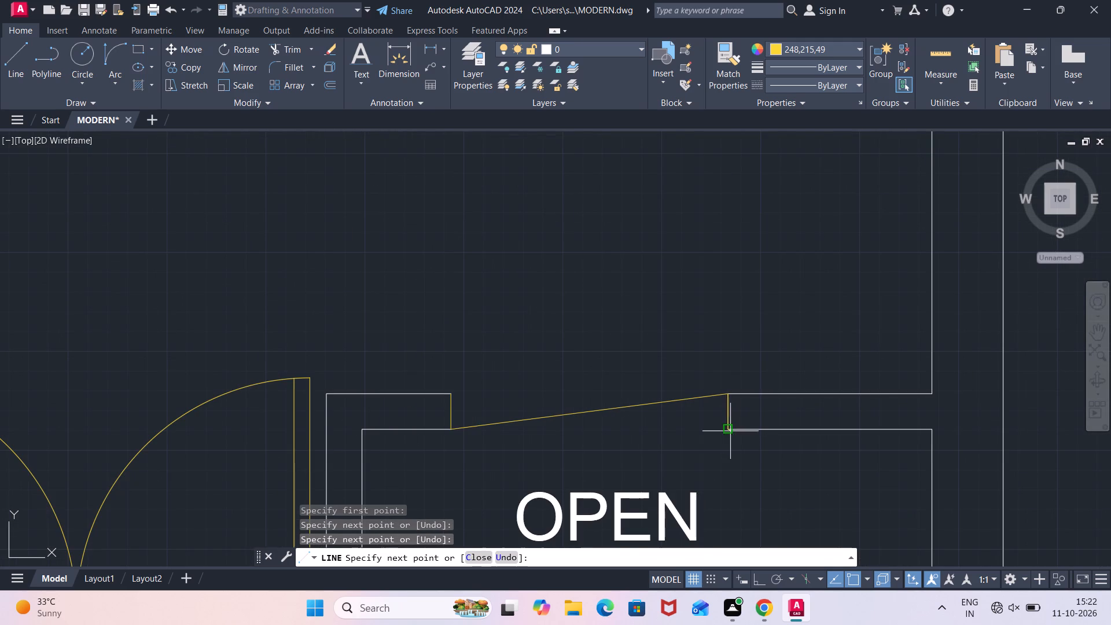
click(449, 397)
key(Escape)
Review the doors, openings and room labels across the whole floor plan.
scroll(513, 393, down, 1)
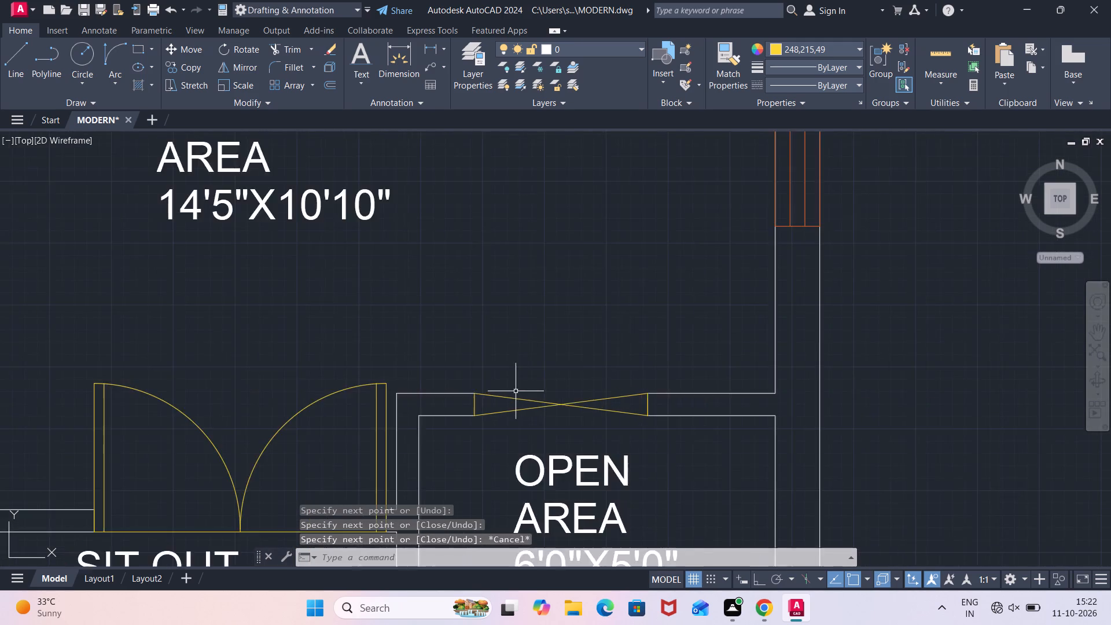
scroll(518, 389, down, 1)
scroll(565, 367, down, 2)
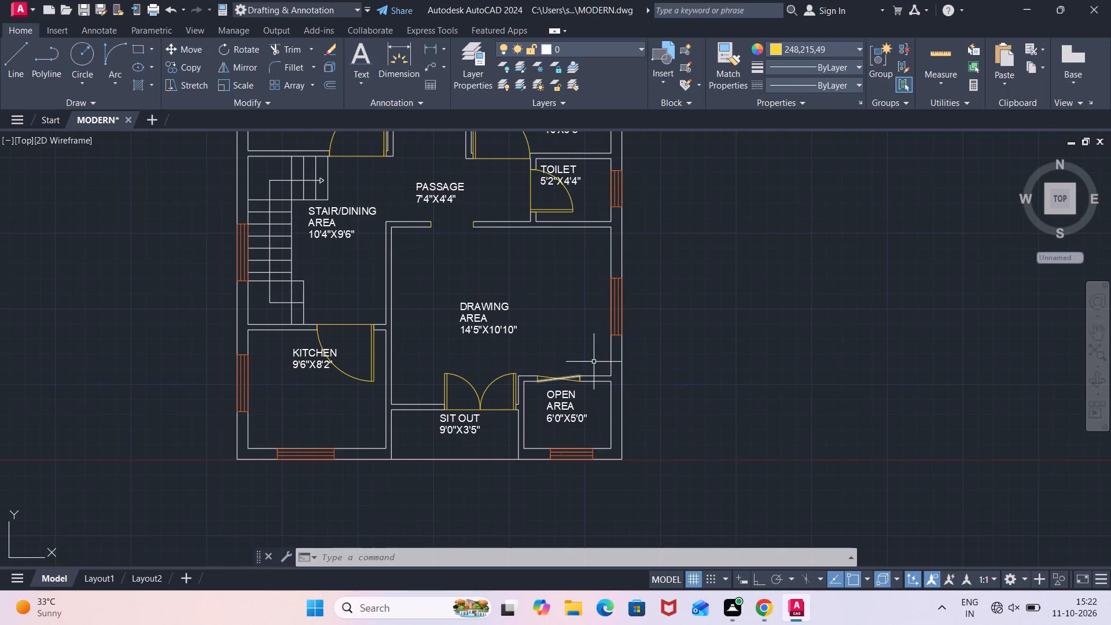
scroll(595, 361, down, 2)
scroll(550, 319, up, 2)
middle_drag(532, 313, 549, 338)
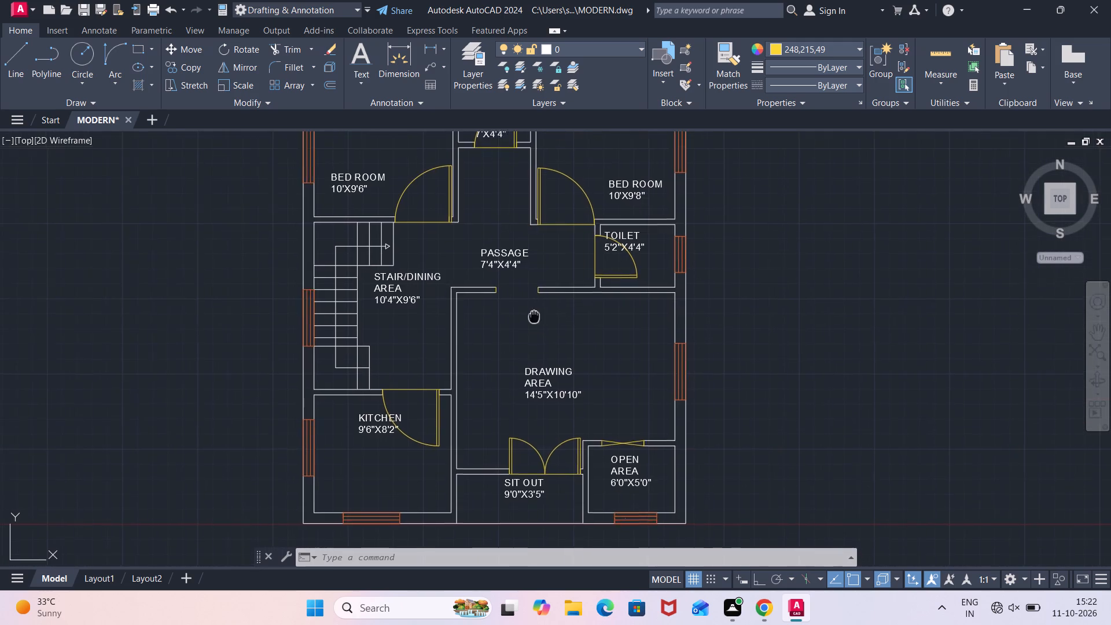
middle_drag(549, 338, 577, 366)
scroll(582, 374, up, 1)
middle_drag(594, 269, 423, 368)
scroll(507, 350, down, 1)
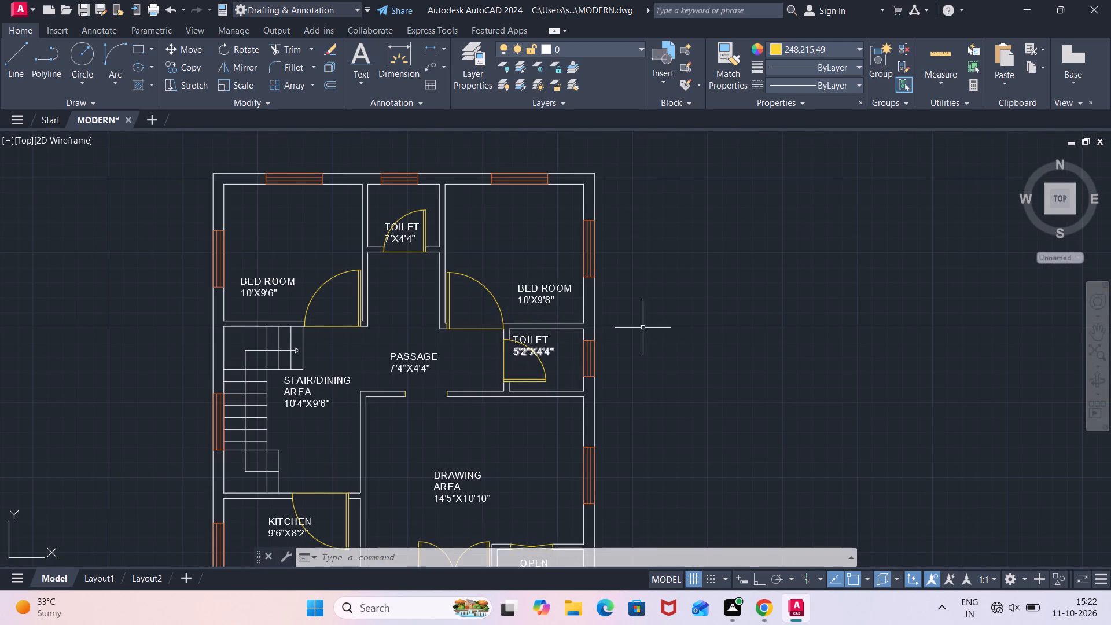
scroll(685, 321, down, 1)
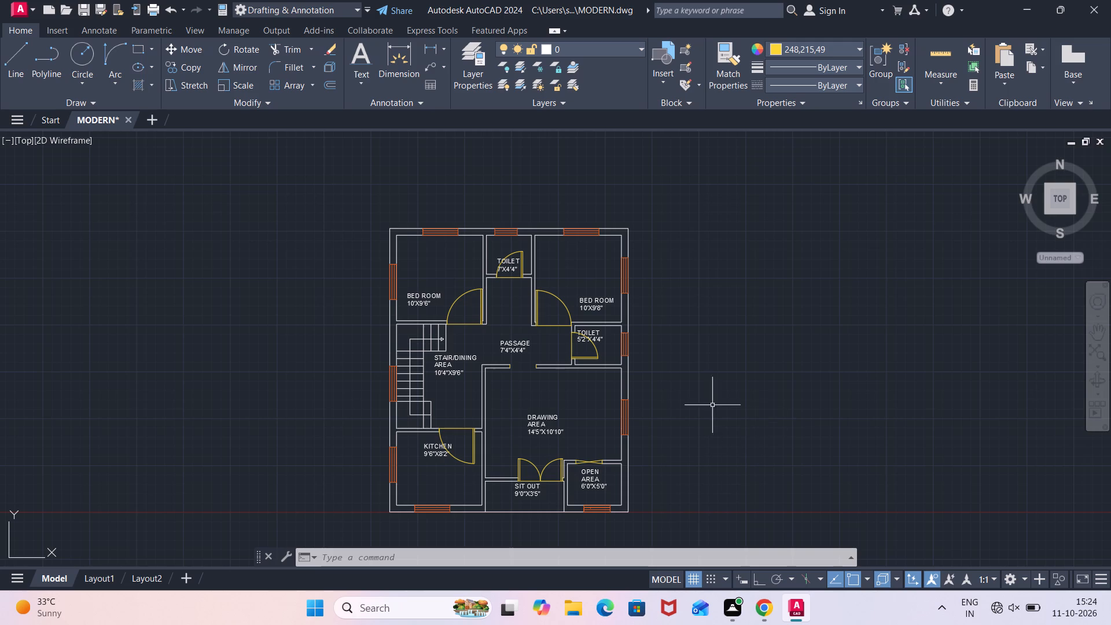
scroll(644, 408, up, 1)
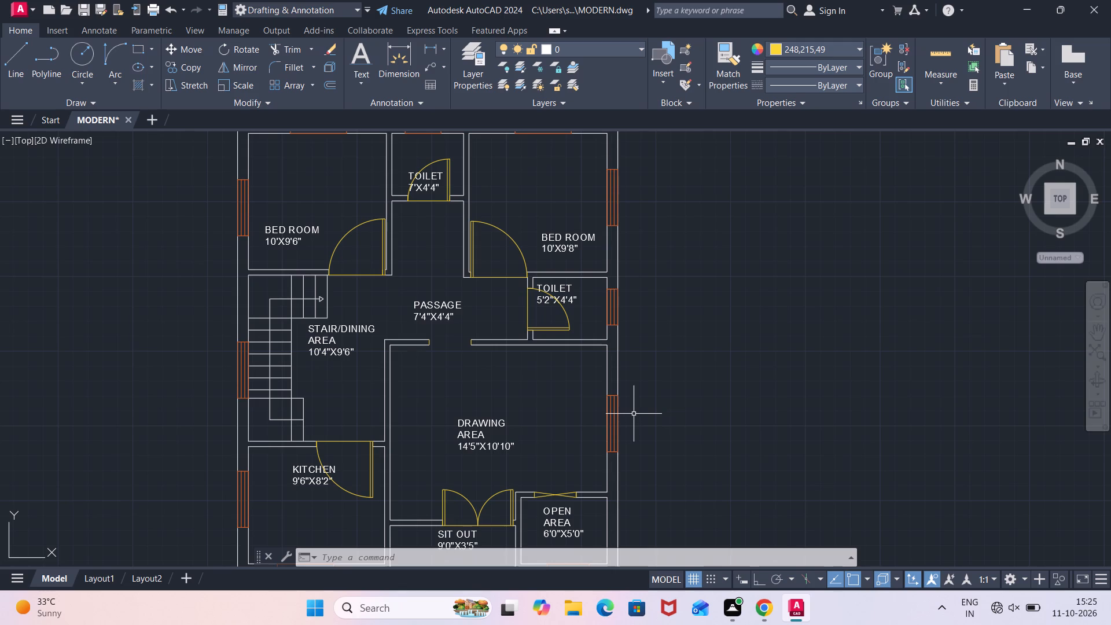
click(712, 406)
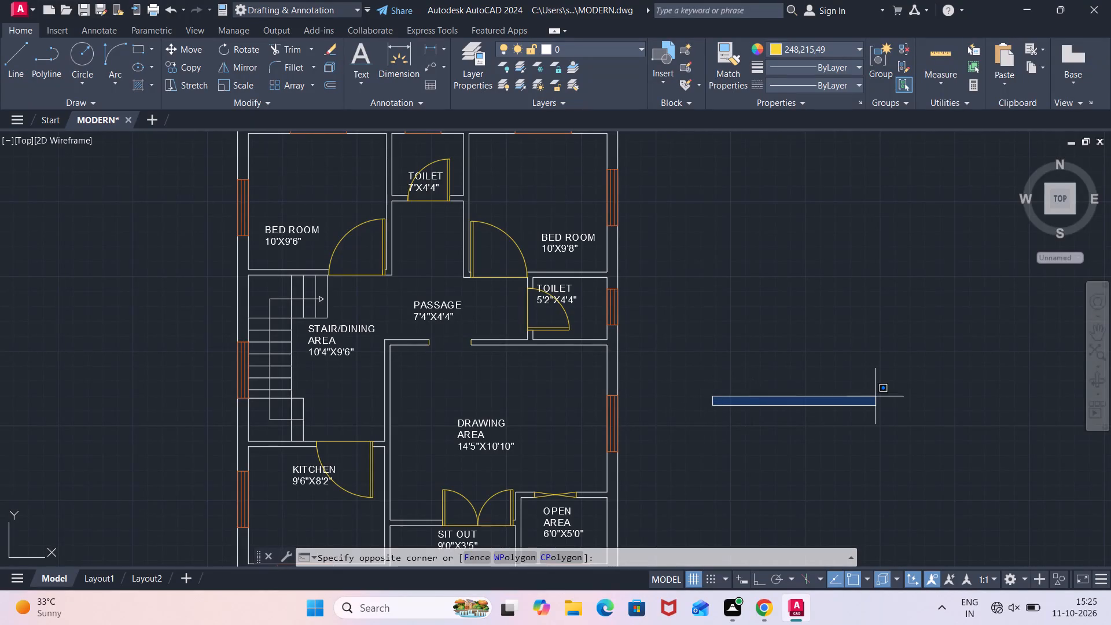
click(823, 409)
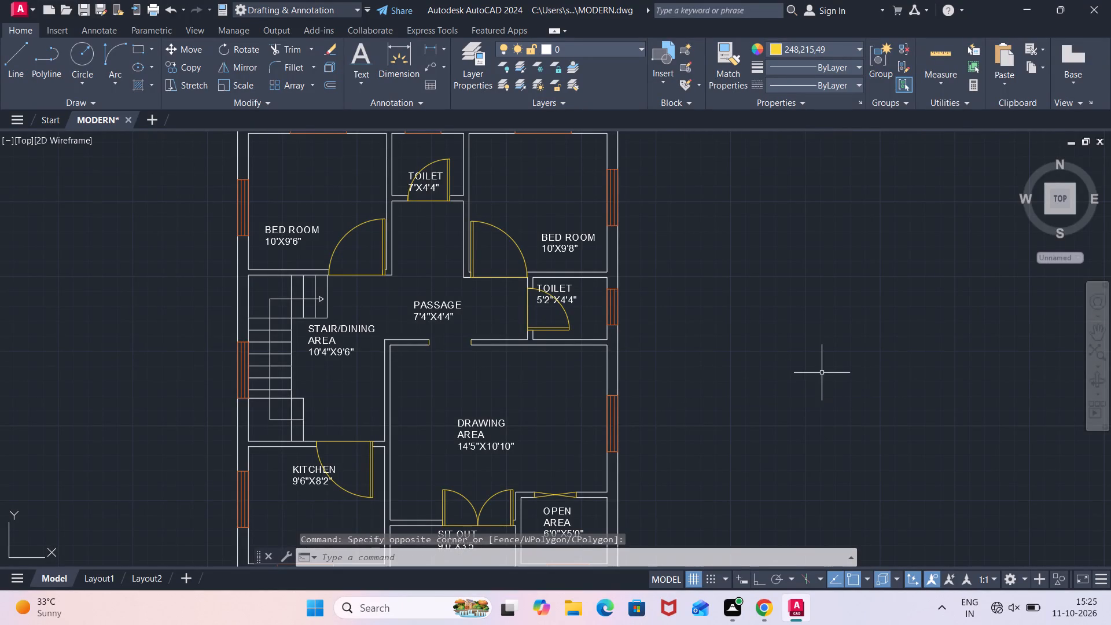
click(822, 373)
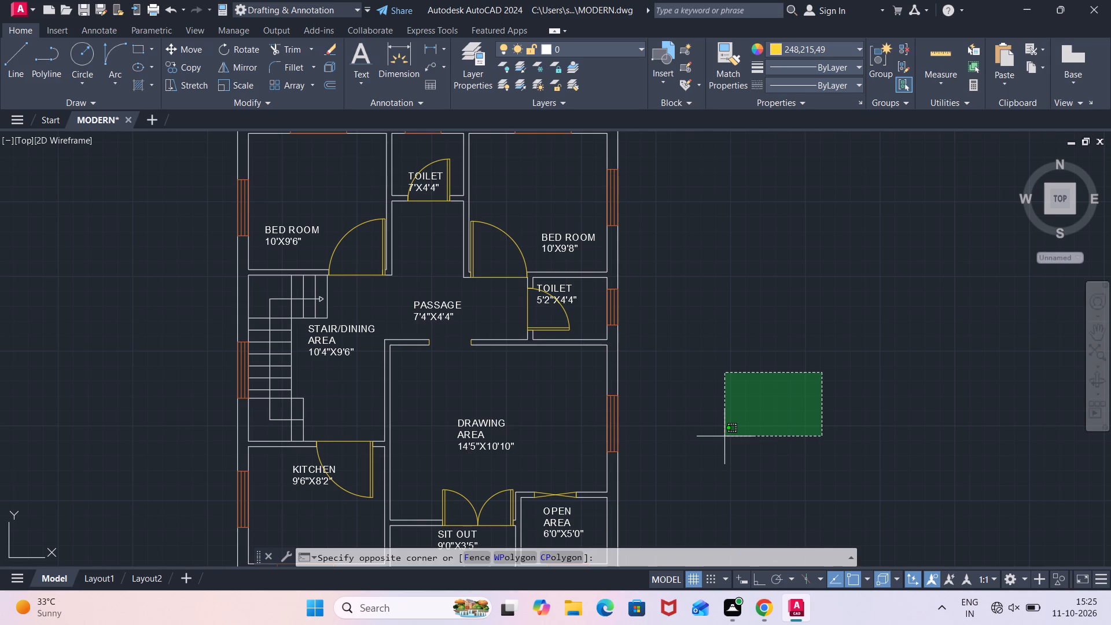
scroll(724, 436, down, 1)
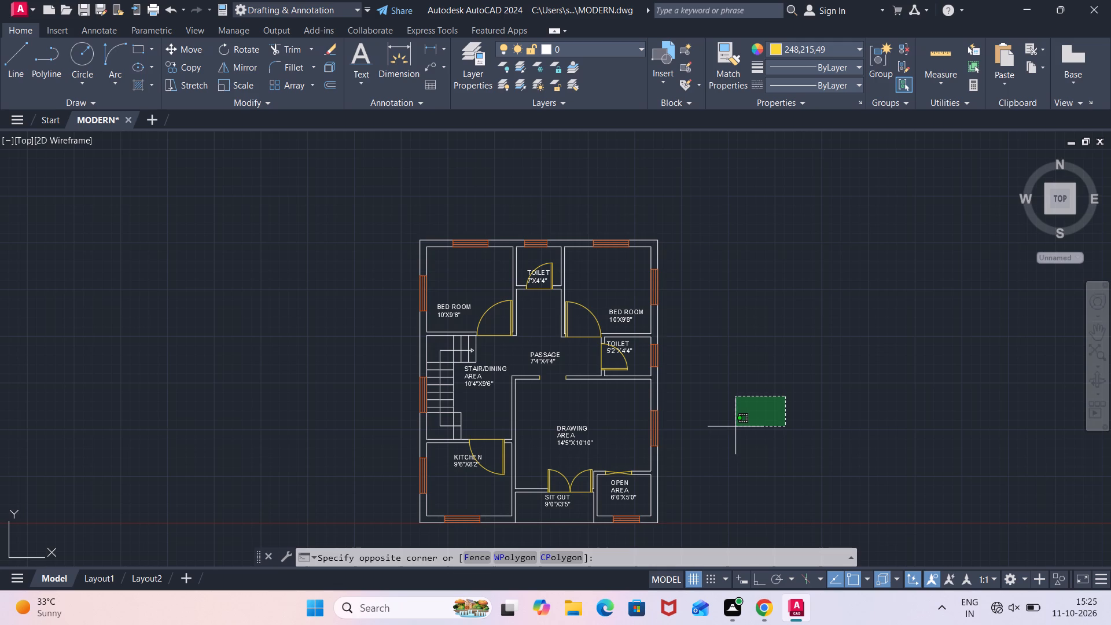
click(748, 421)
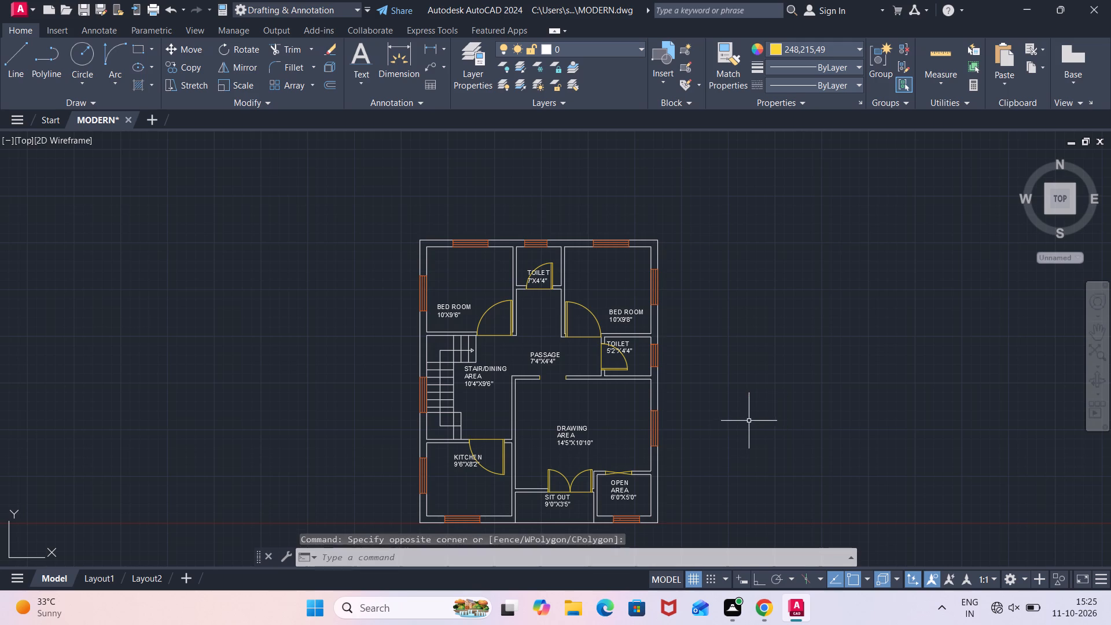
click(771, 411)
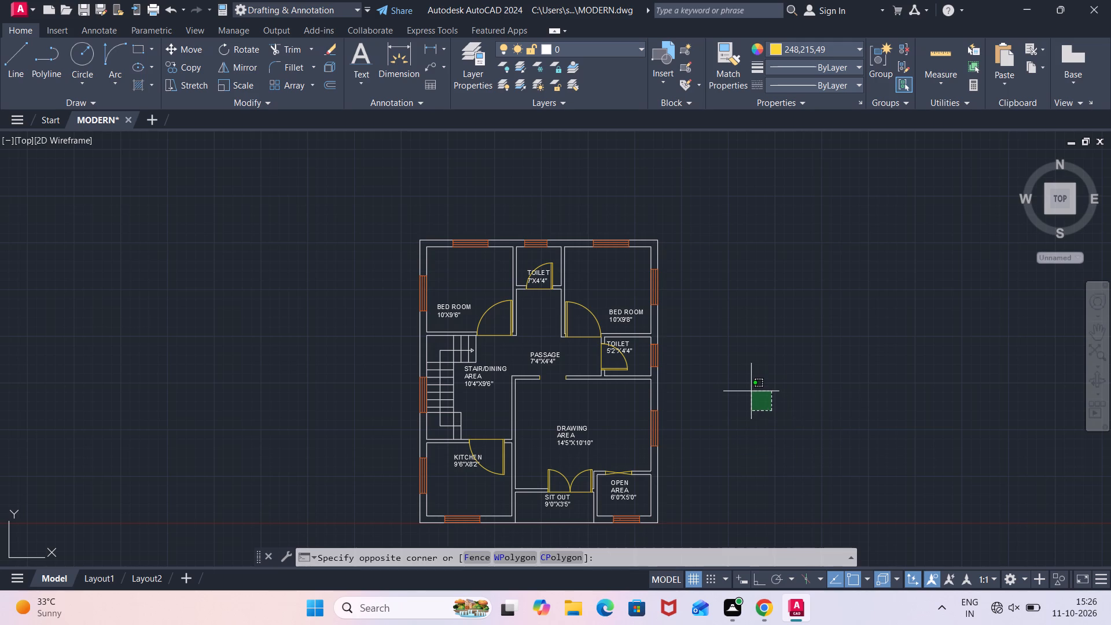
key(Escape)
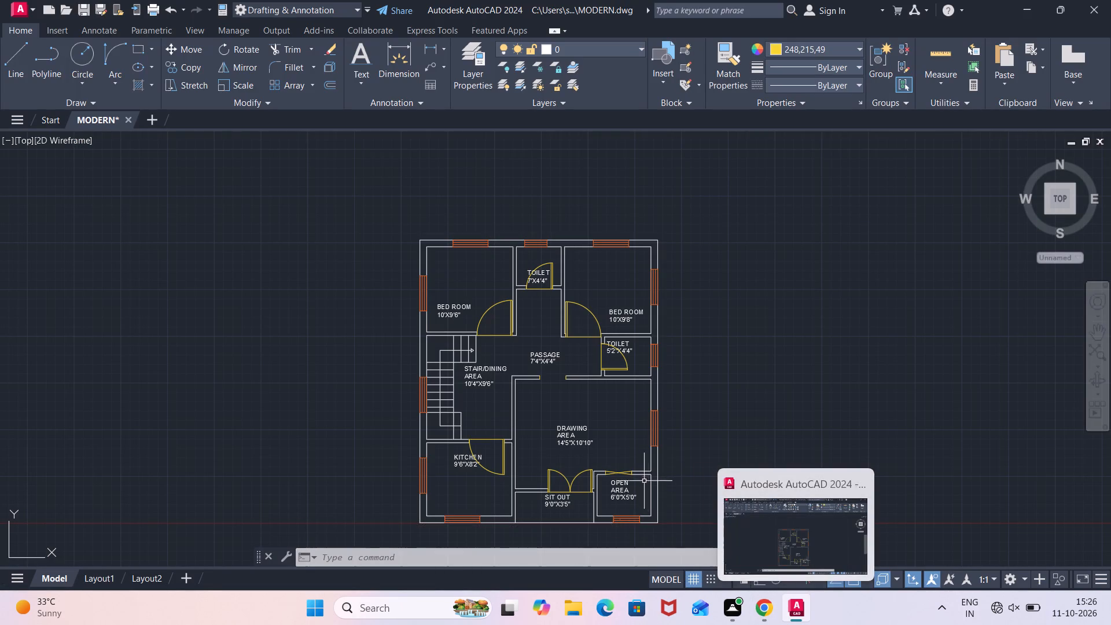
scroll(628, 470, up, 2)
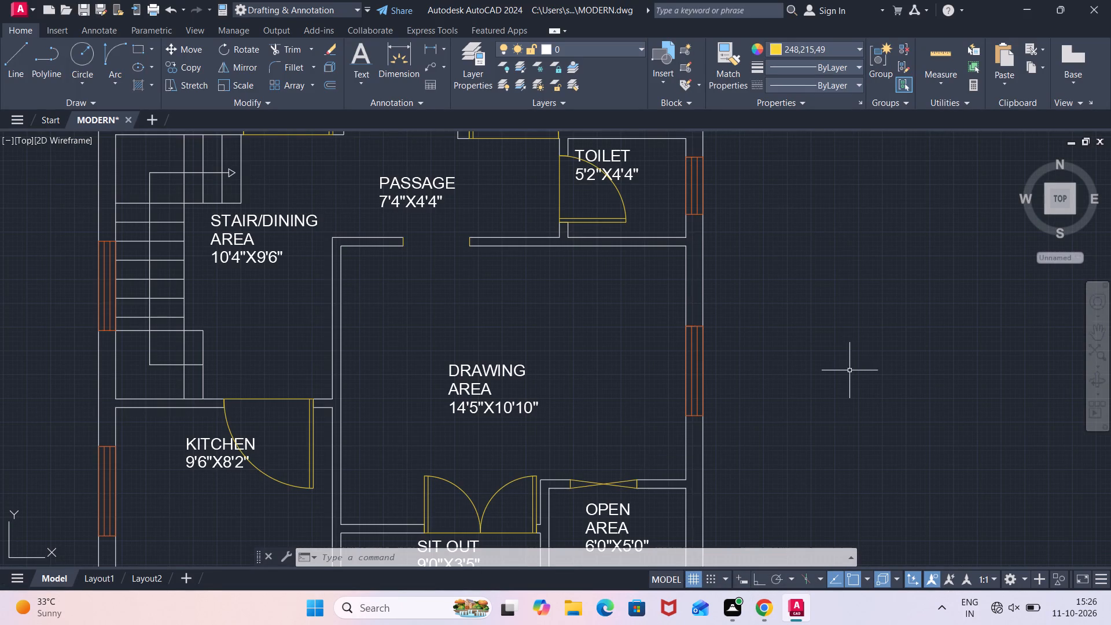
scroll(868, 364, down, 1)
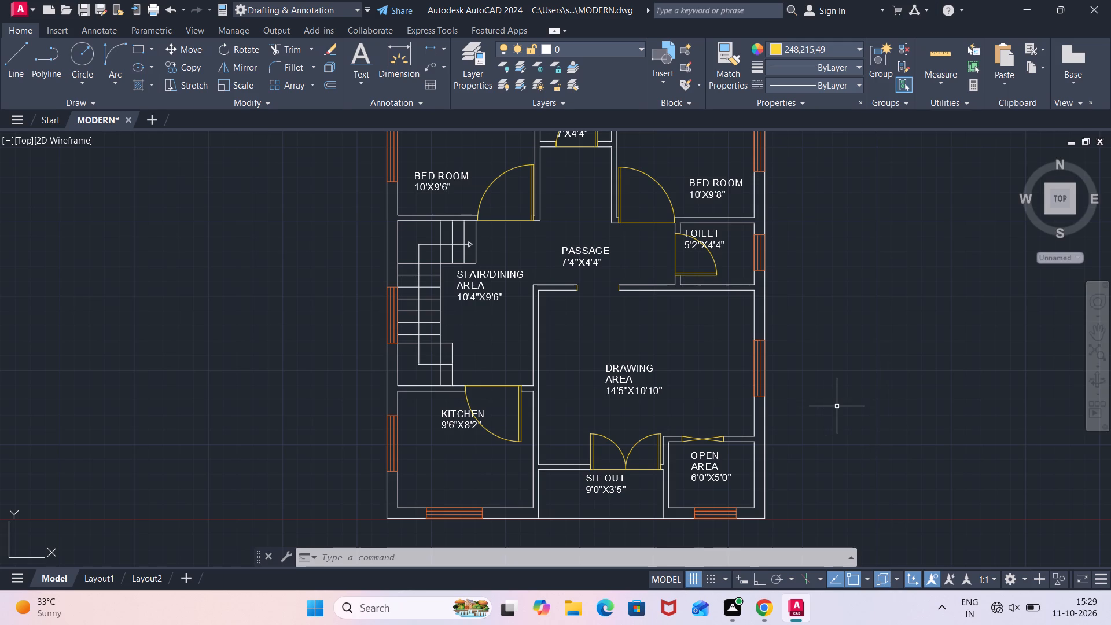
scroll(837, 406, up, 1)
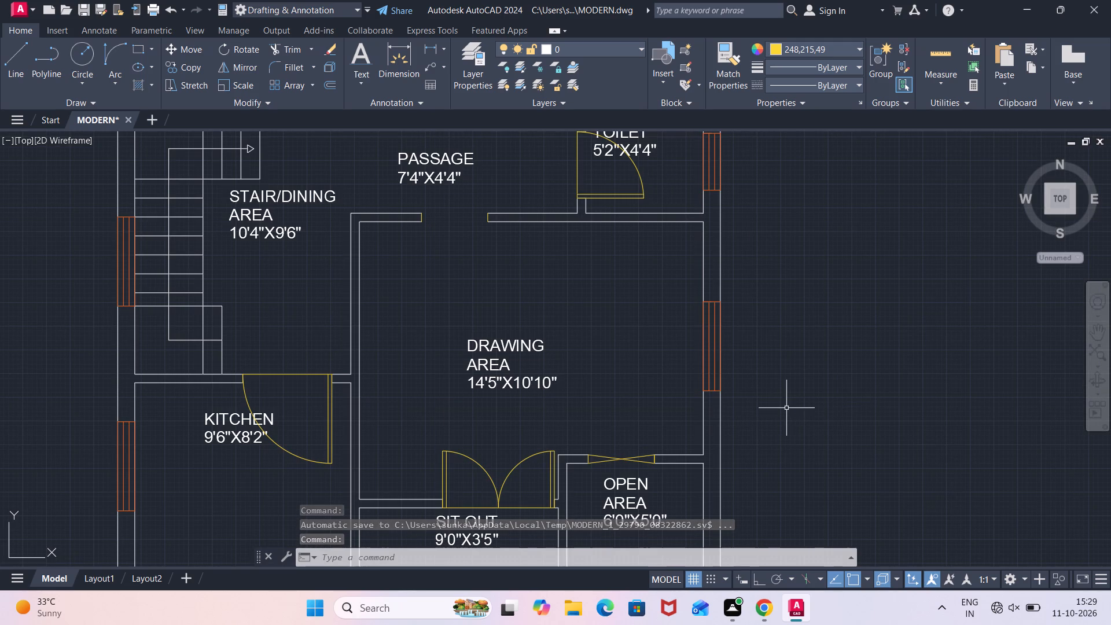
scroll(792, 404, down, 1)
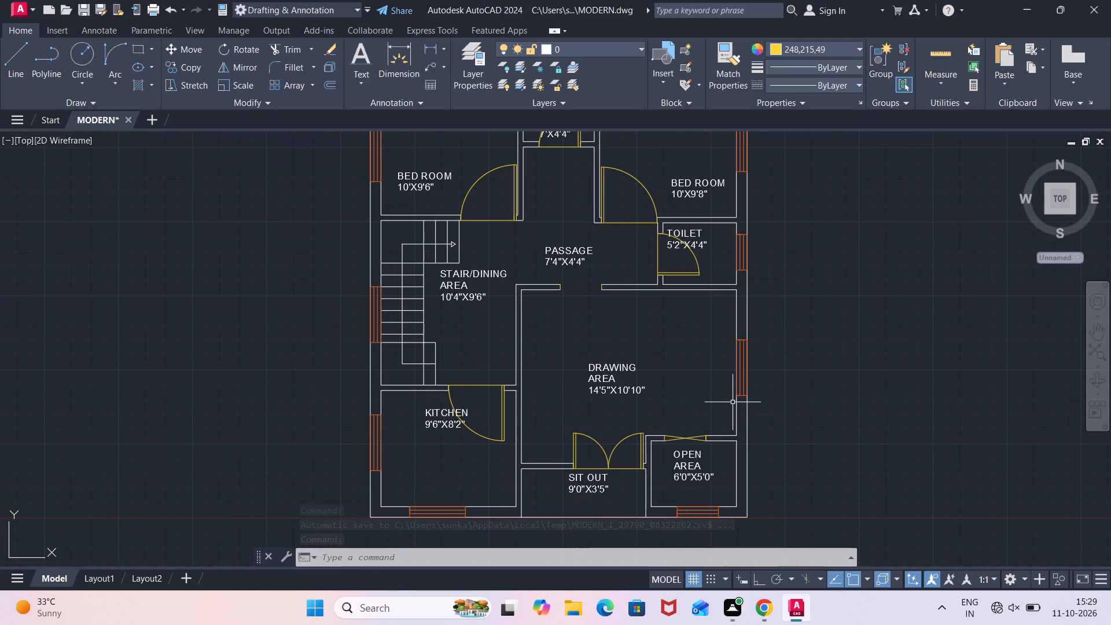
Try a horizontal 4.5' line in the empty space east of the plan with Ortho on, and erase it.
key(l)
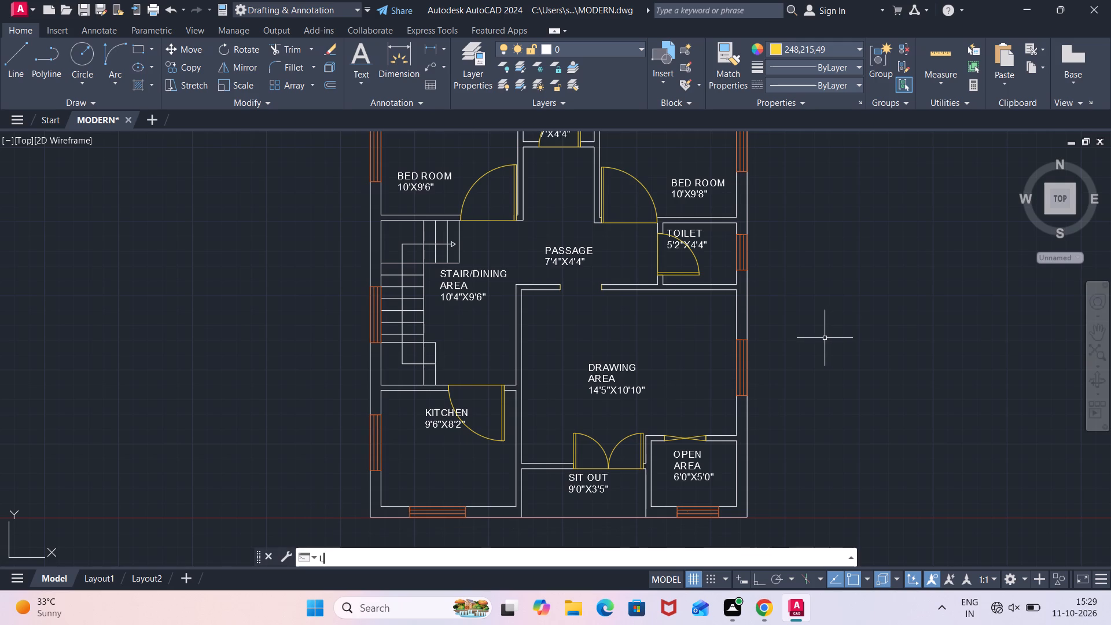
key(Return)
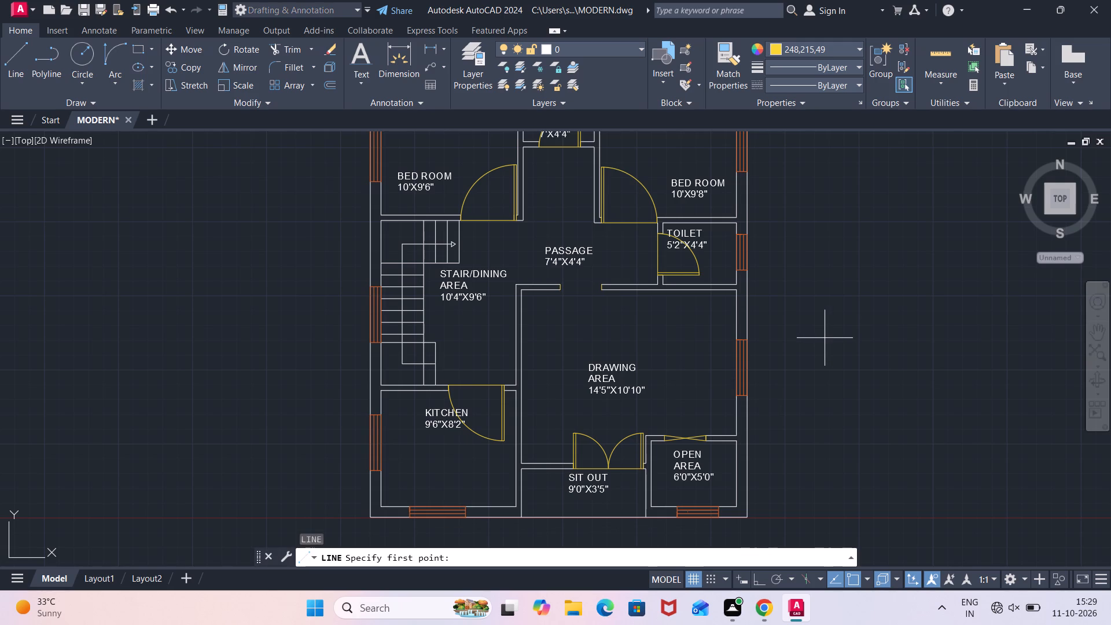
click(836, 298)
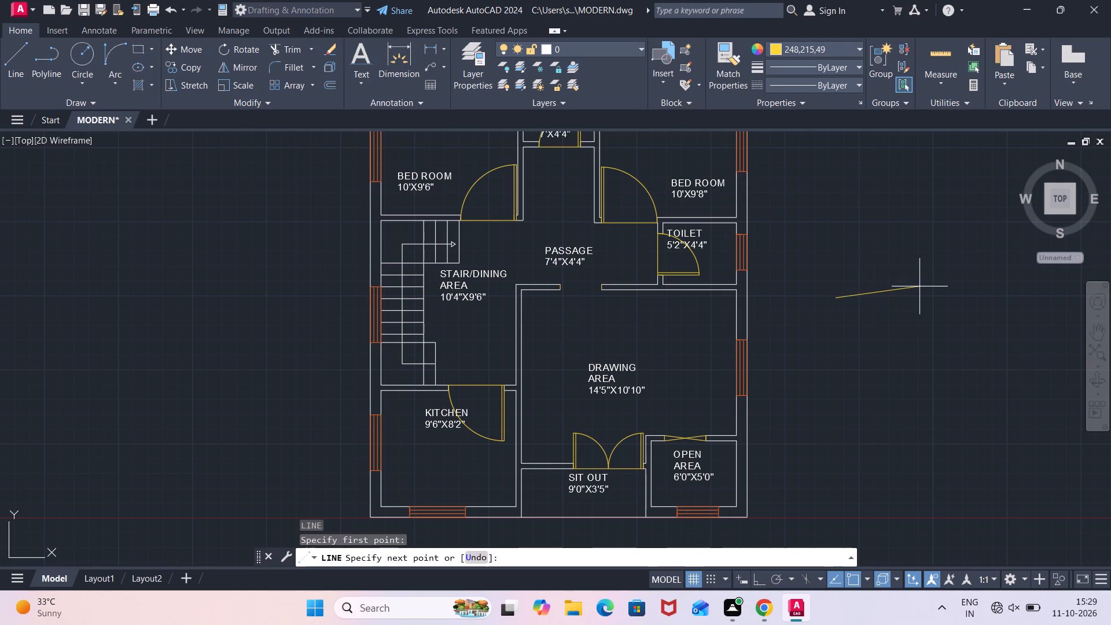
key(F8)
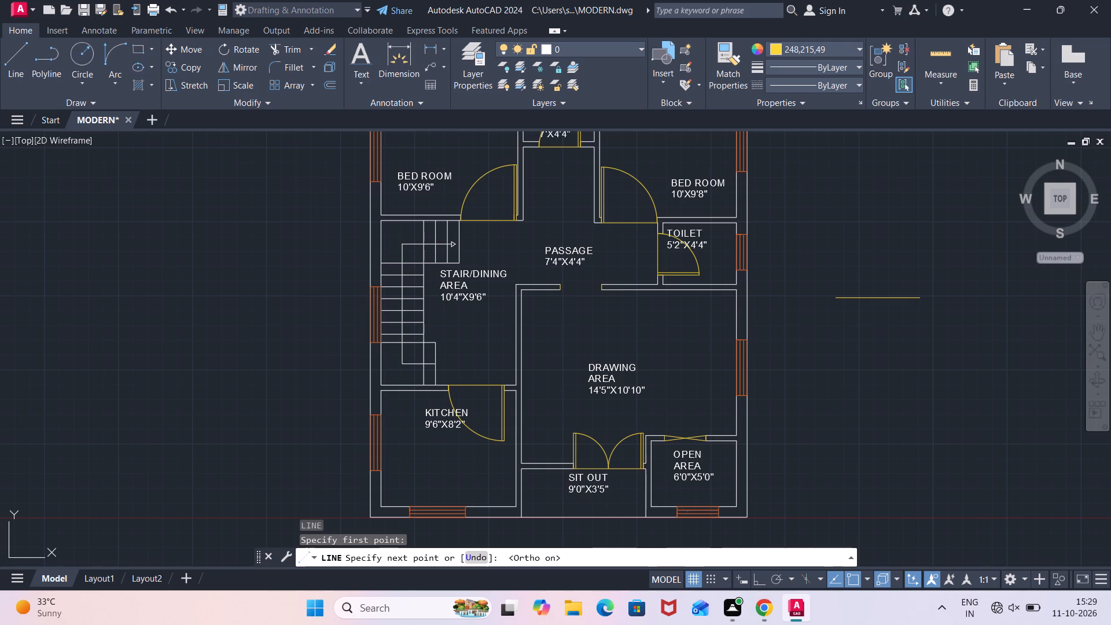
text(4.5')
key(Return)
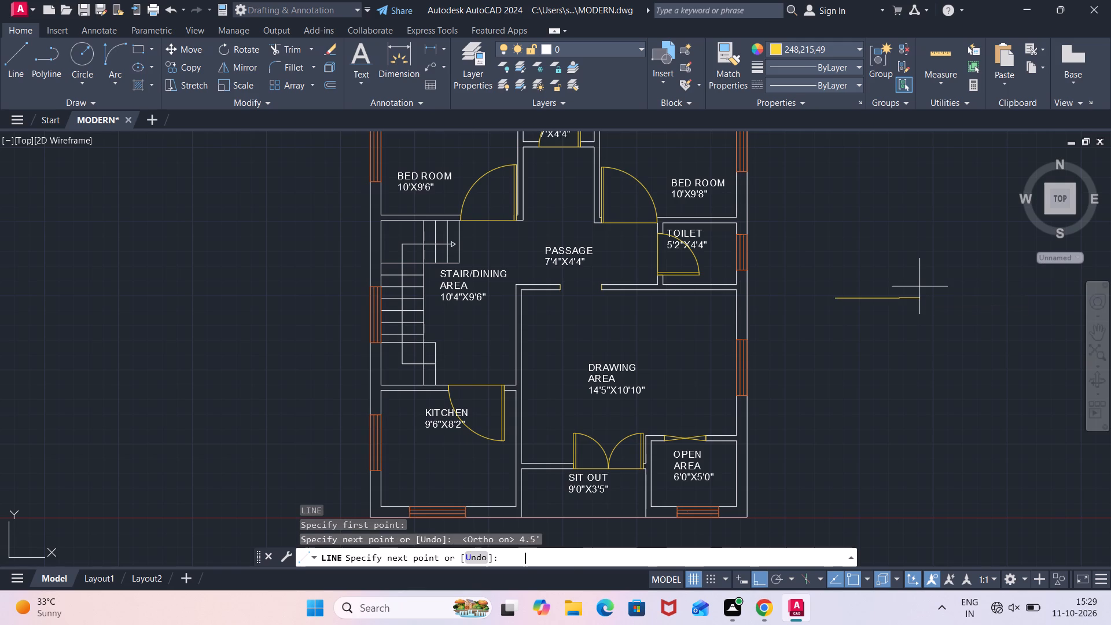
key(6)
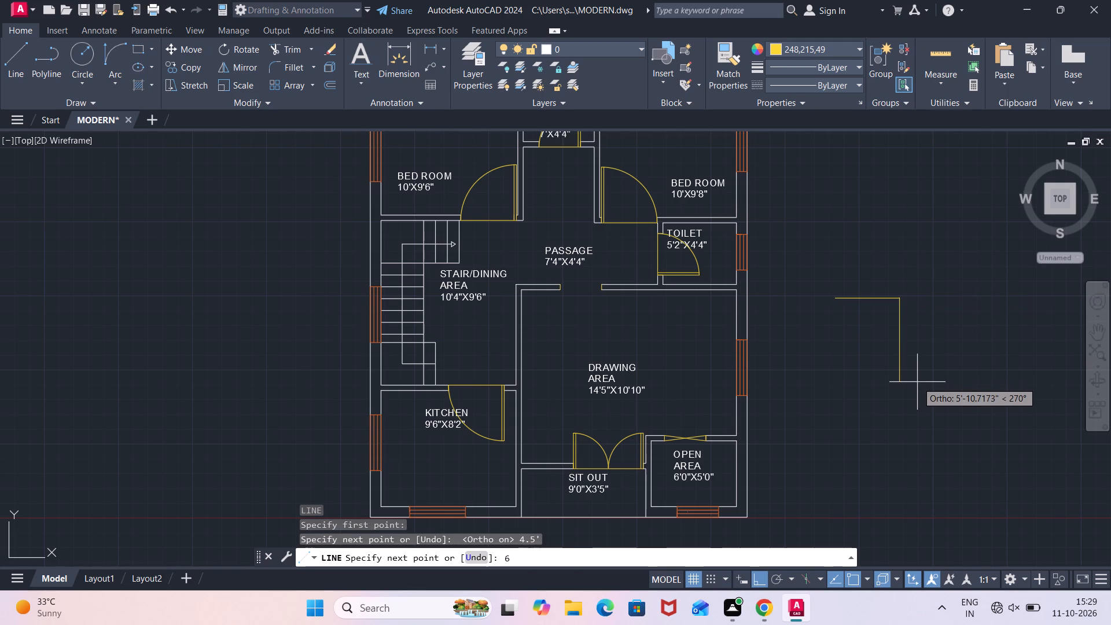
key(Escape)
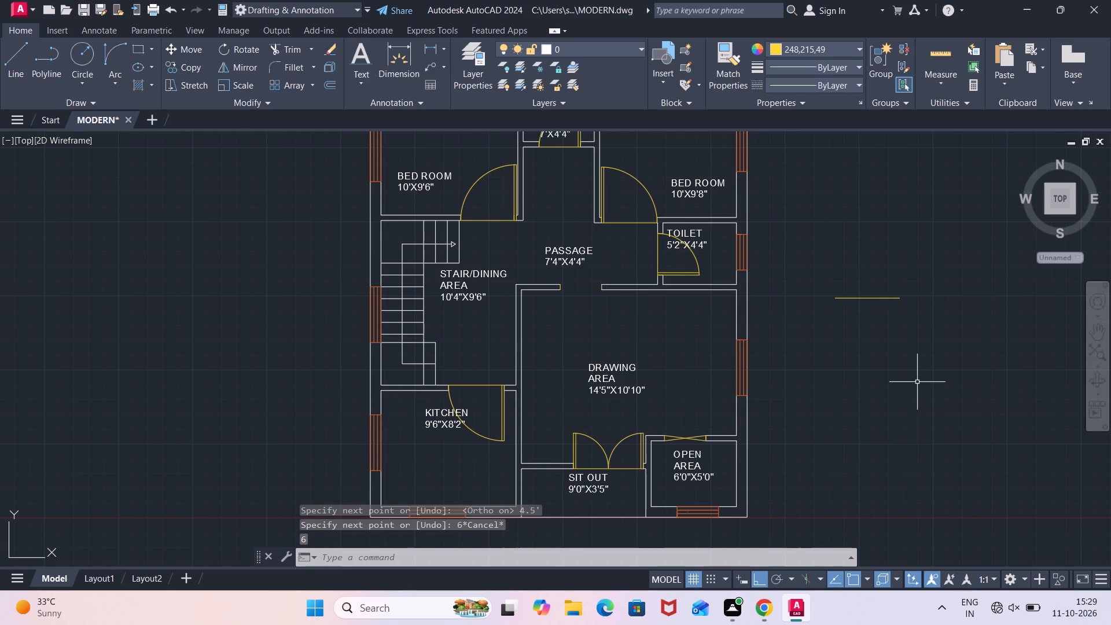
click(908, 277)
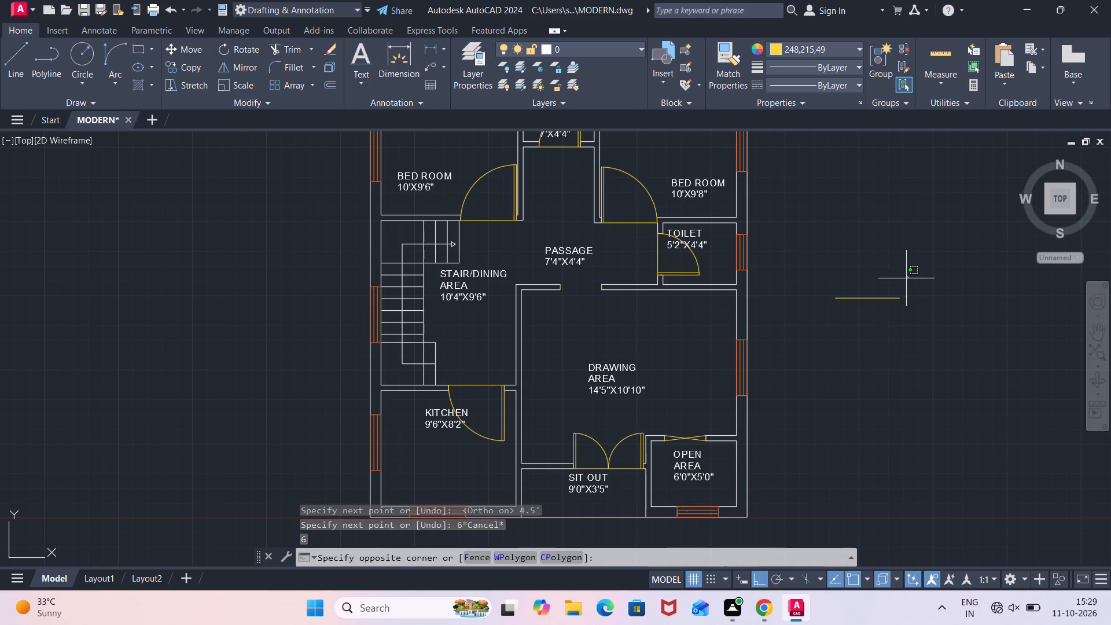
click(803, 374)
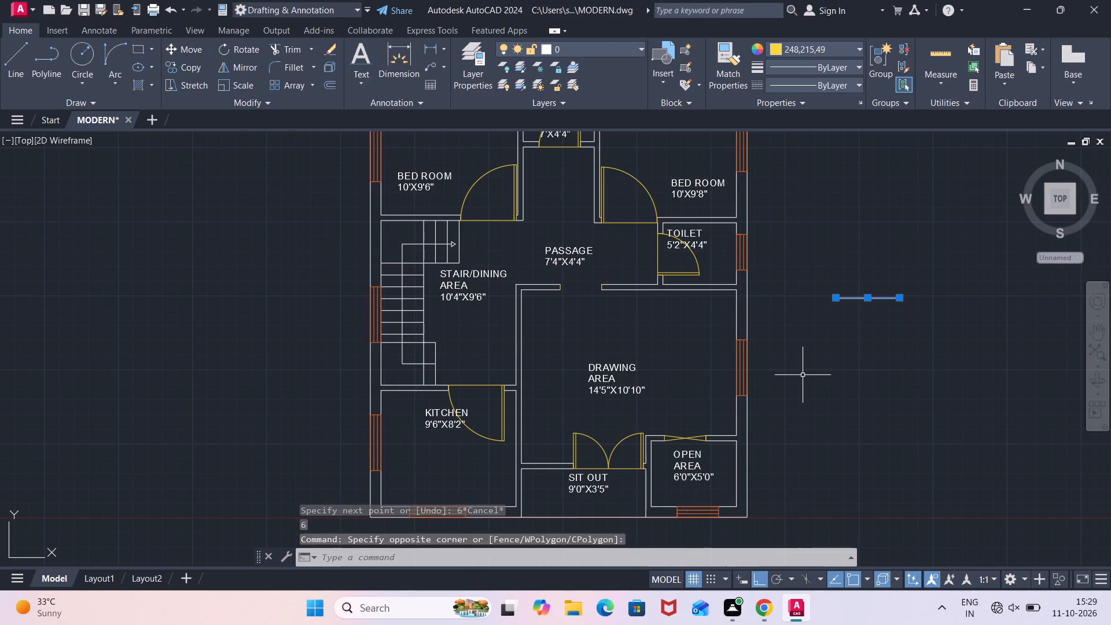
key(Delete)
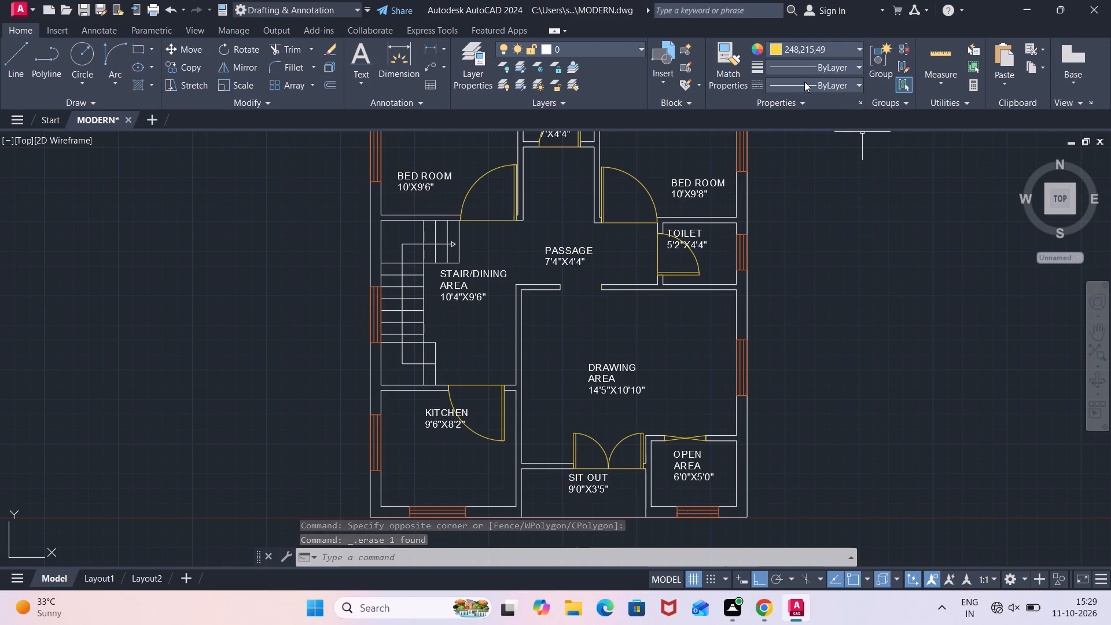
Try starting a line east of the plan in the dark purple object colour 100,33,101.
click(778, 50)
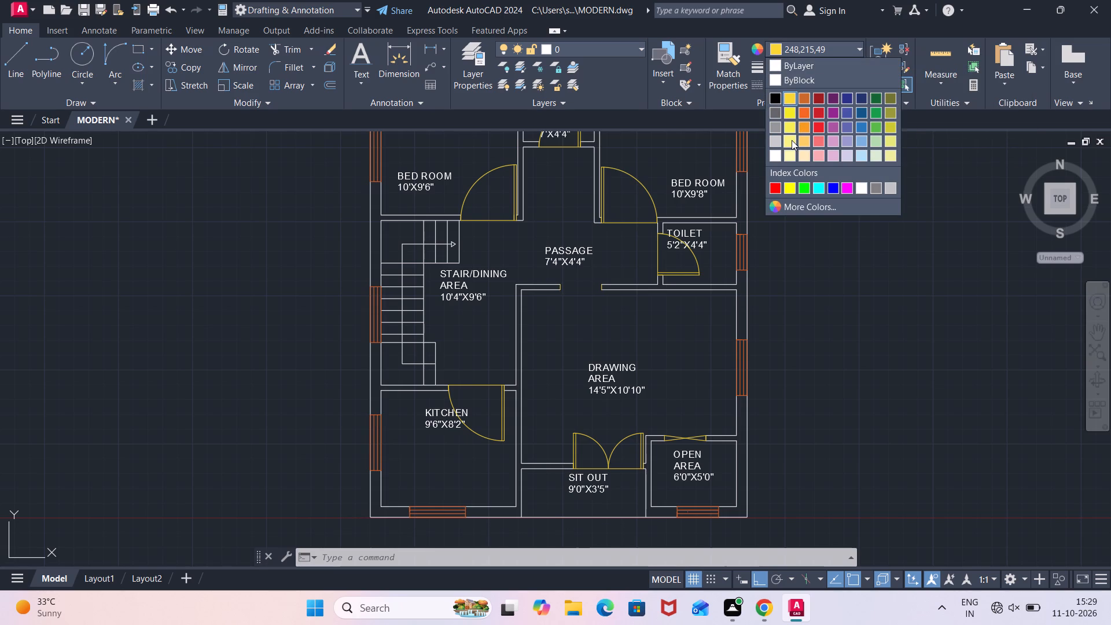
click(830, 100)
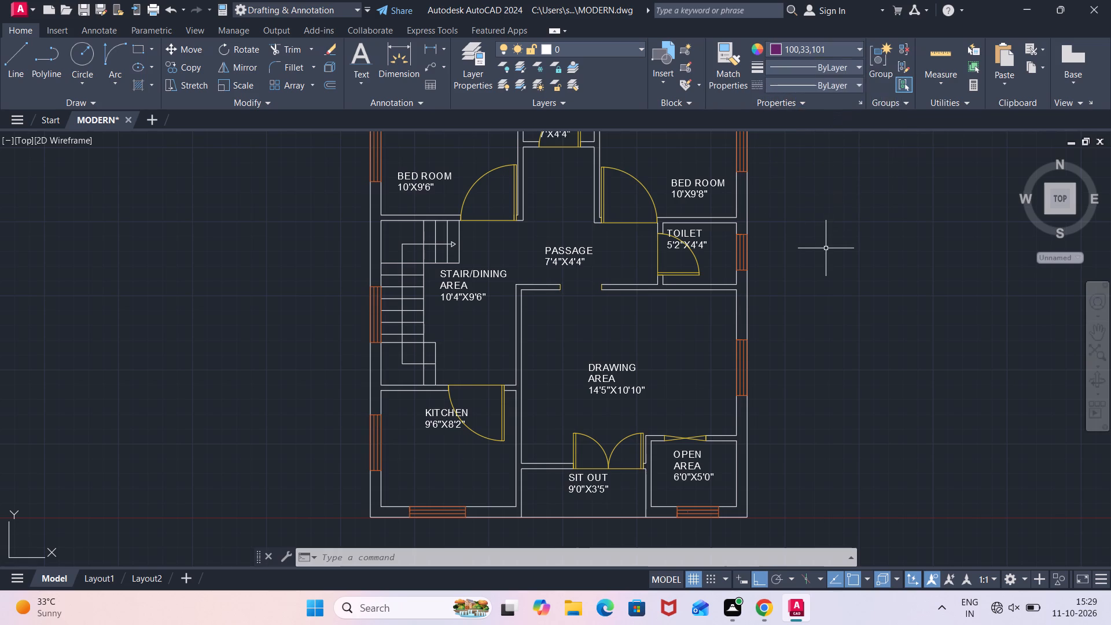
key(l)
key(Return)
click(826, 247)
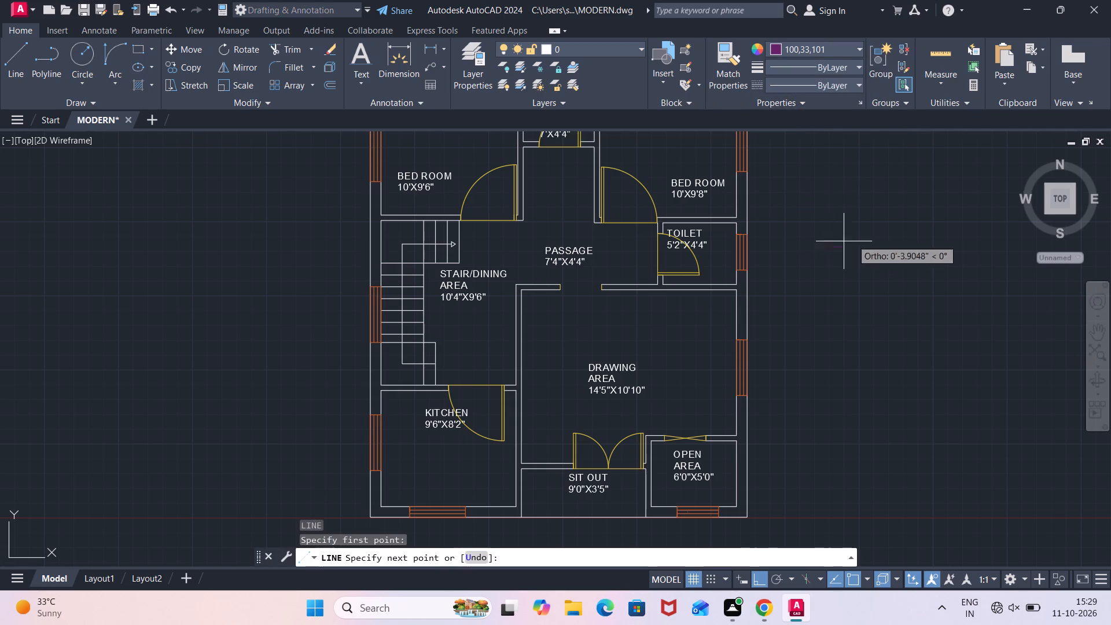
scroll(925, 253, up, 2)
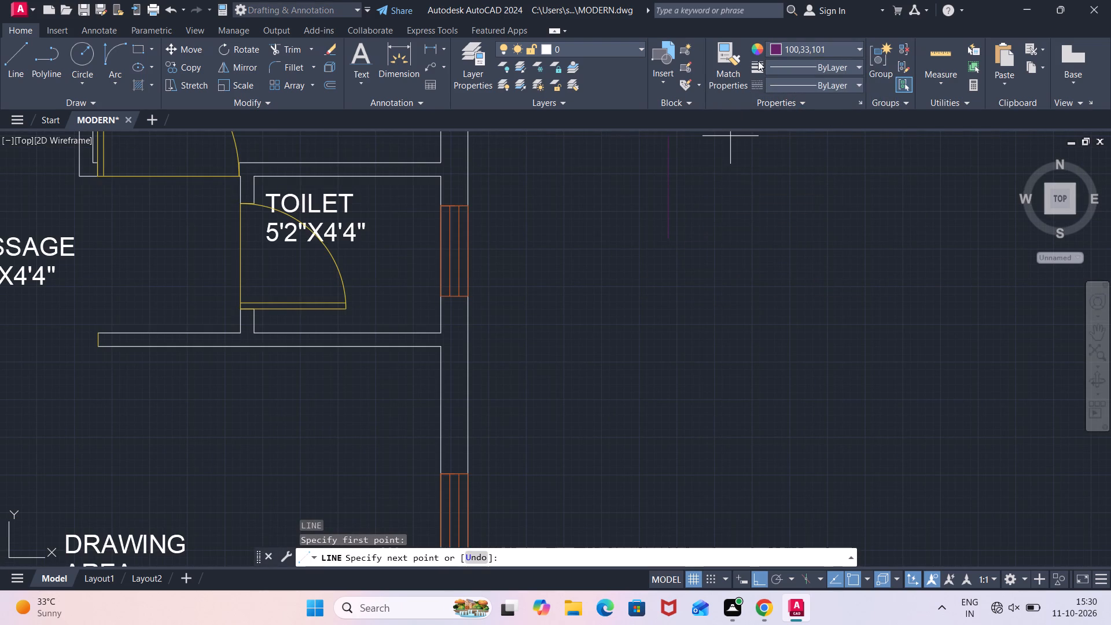
Draw a 4.5' wide by 6.25' high rectangle from Blue lines in the empty space east of the toilet wall.
click(771, 49)
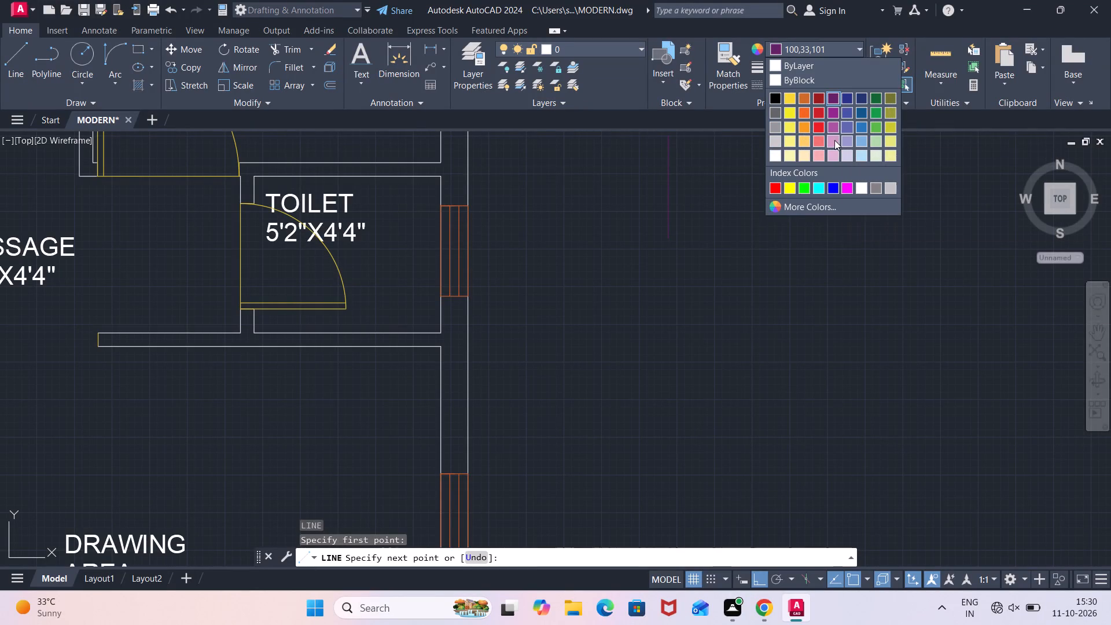
click(831, 186)
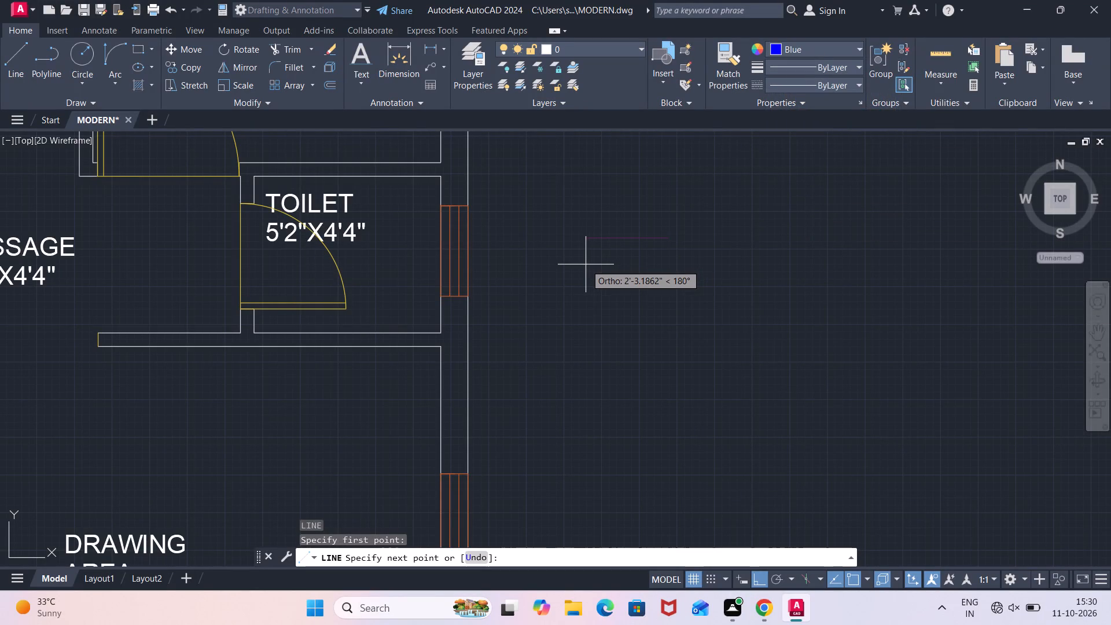
key(Escape)
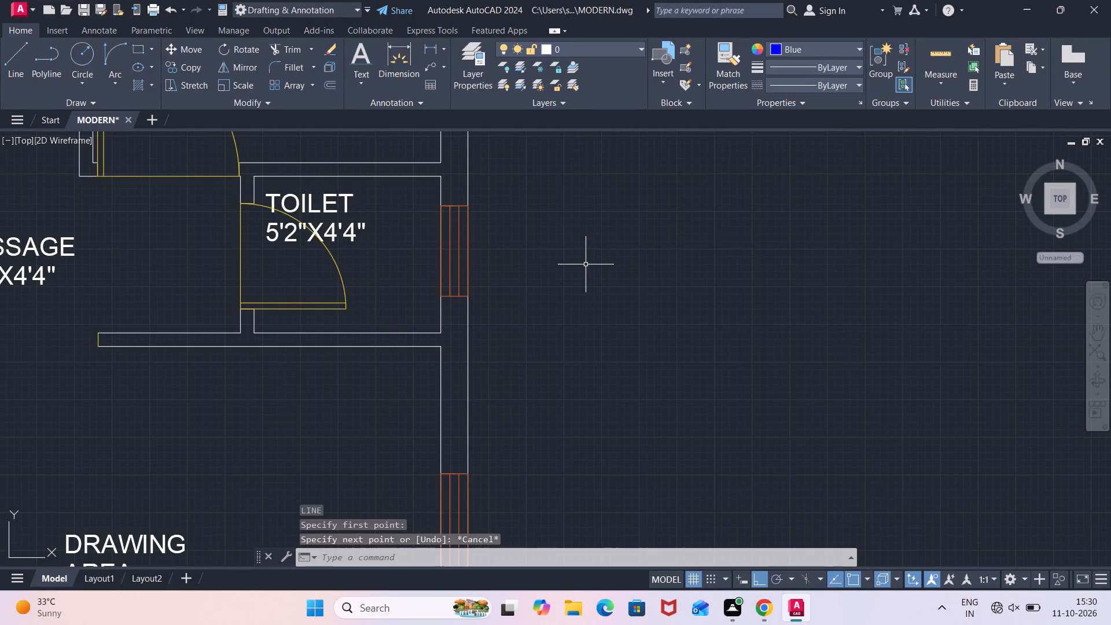
key(l)
key(Return)
click(586, 264)
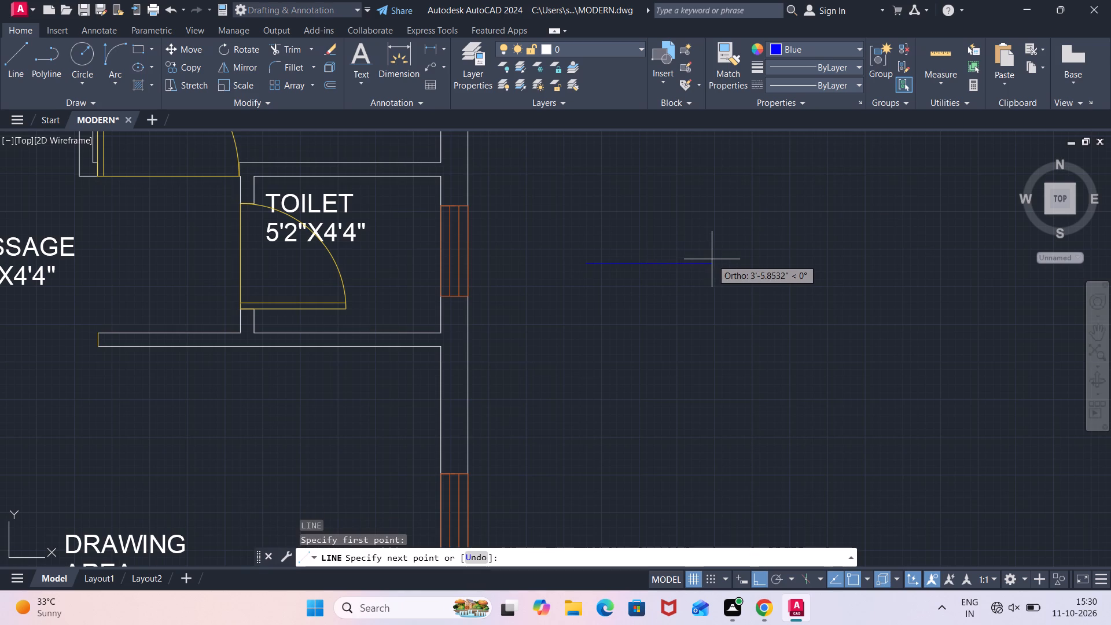
text(4.5')
key(Return)
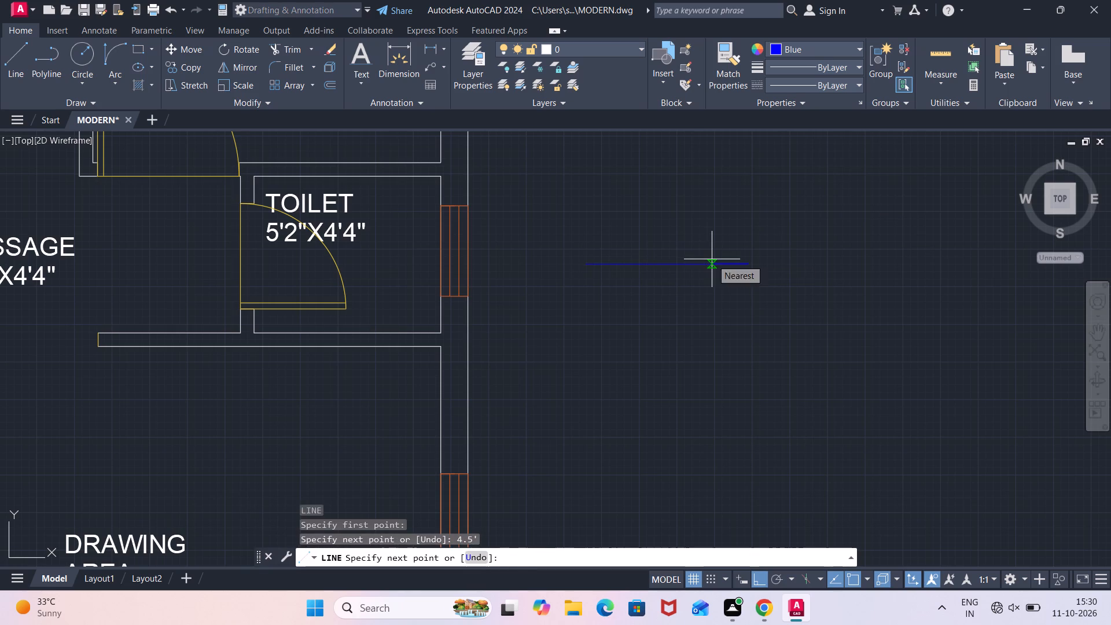
text(6.25')
key(Return)
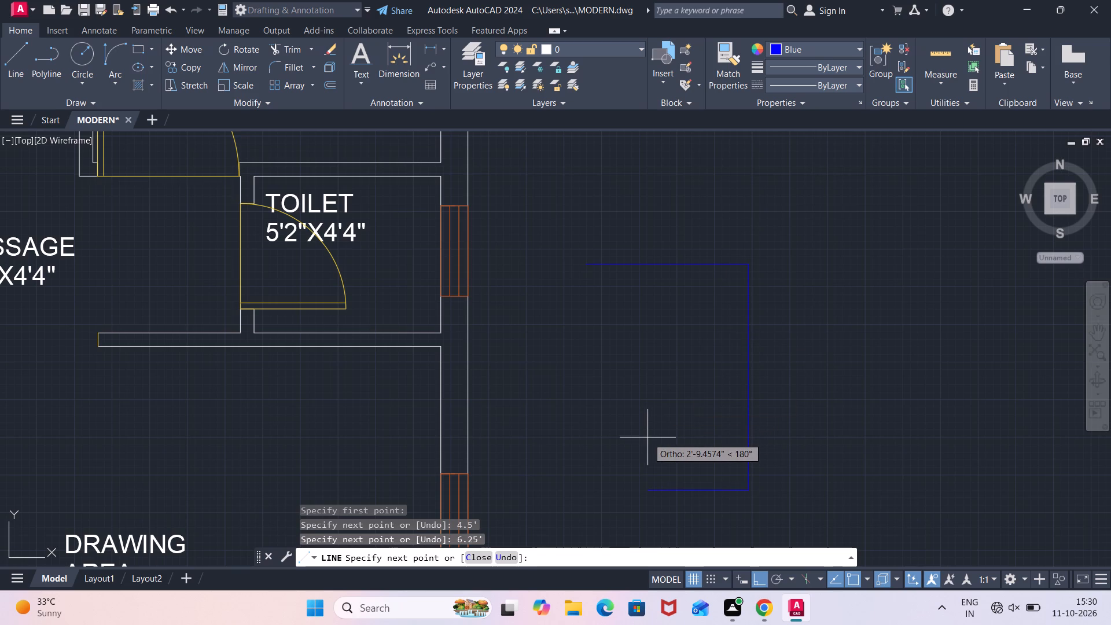
text(4.5')
key(Return)
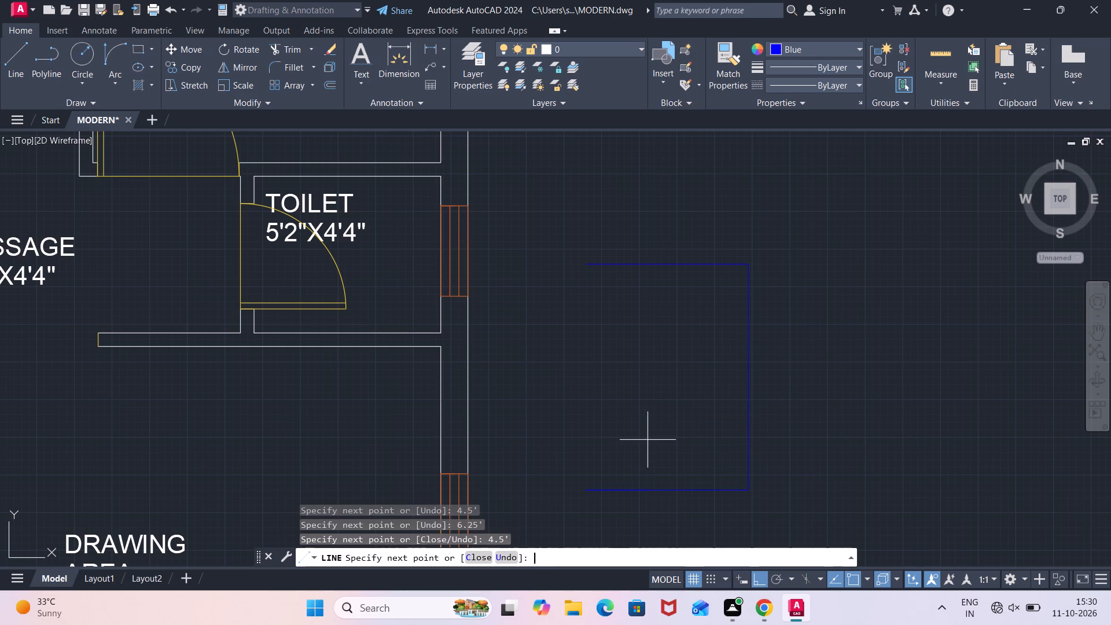
click(586, 260)
key(Escape)
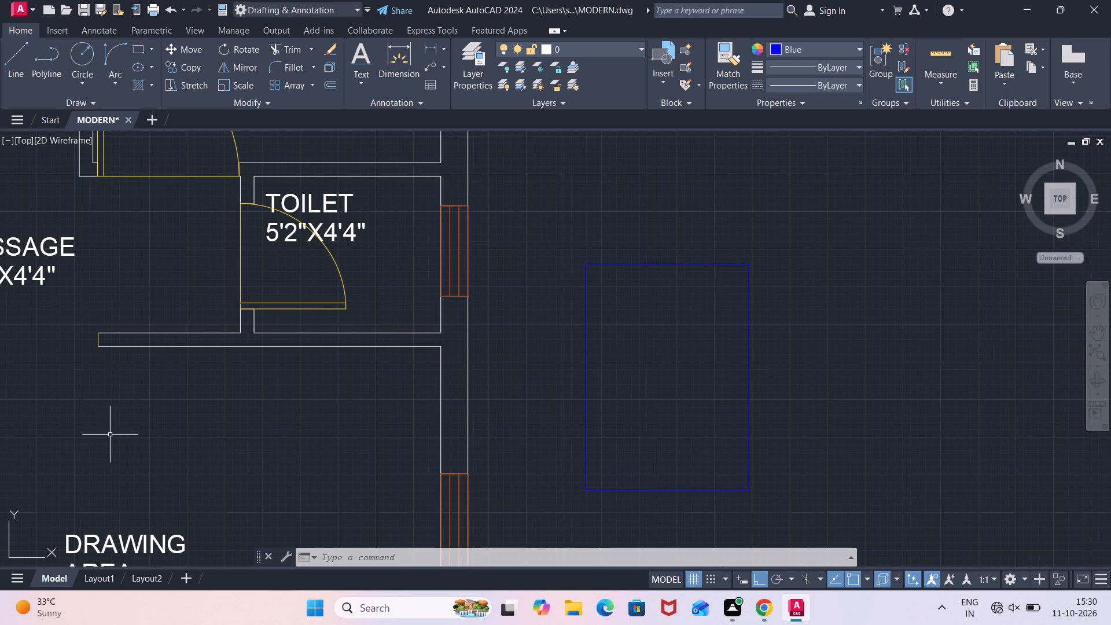
Join the four blue lines of the rectangle east of the toilet into a single polyline.
click(557, 251)
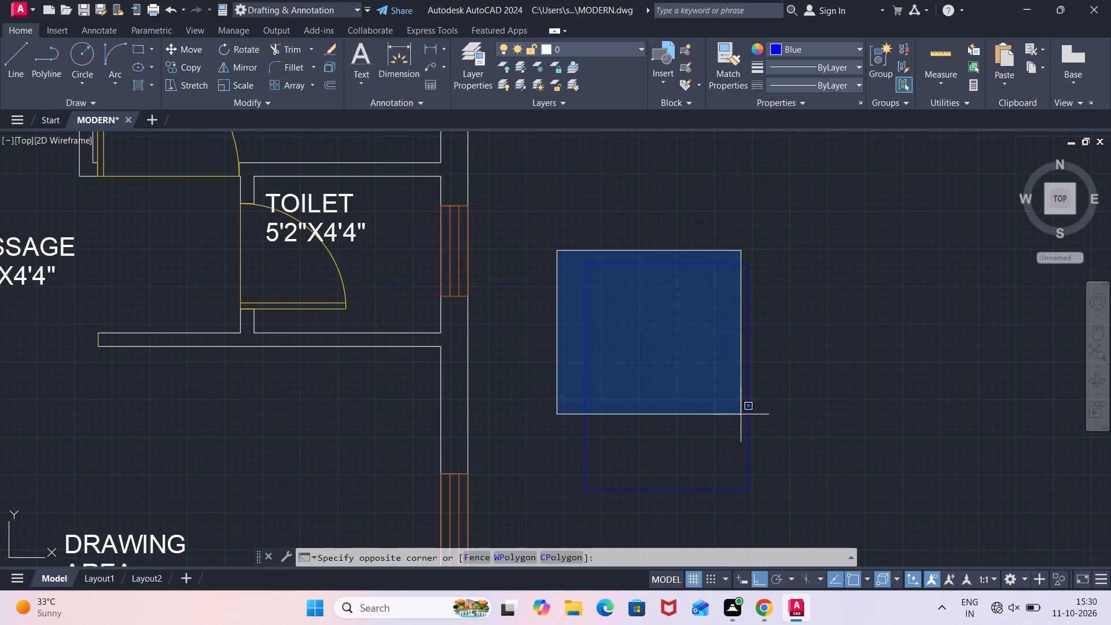
click(777, 511)
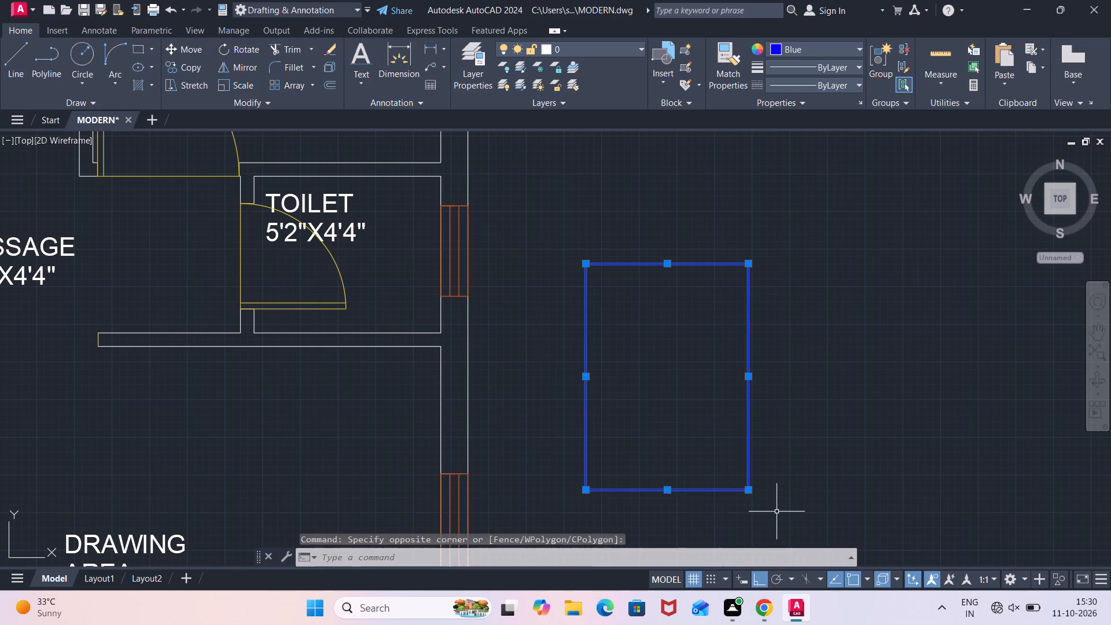
scroll(777, 512, up, 2)
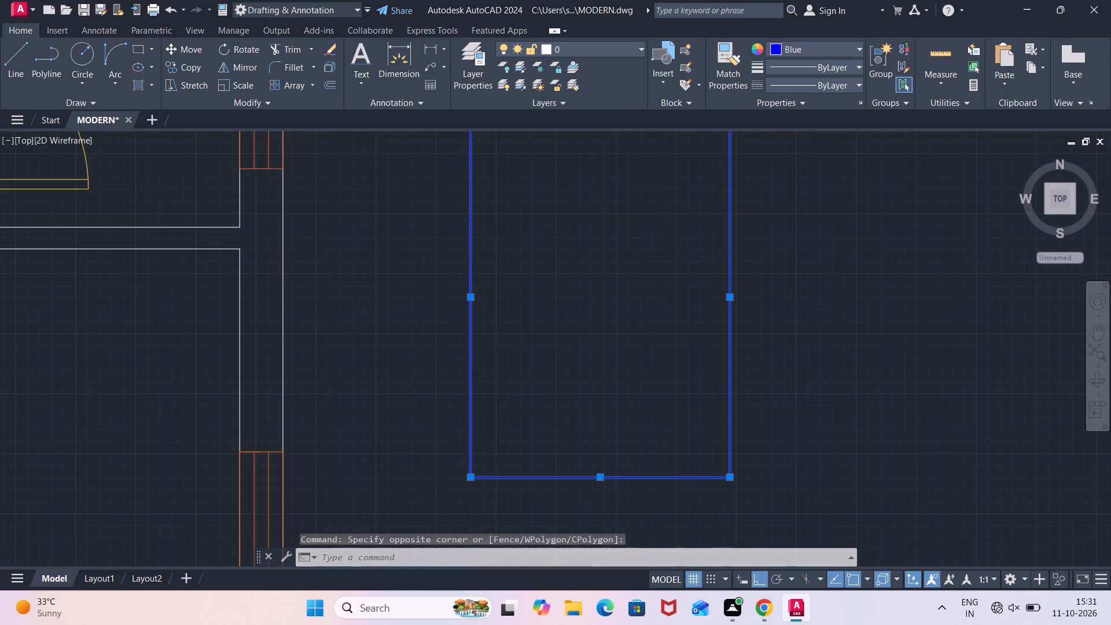
scroll(777, 512, up, 2)
scroll(777, 512, down, 3)
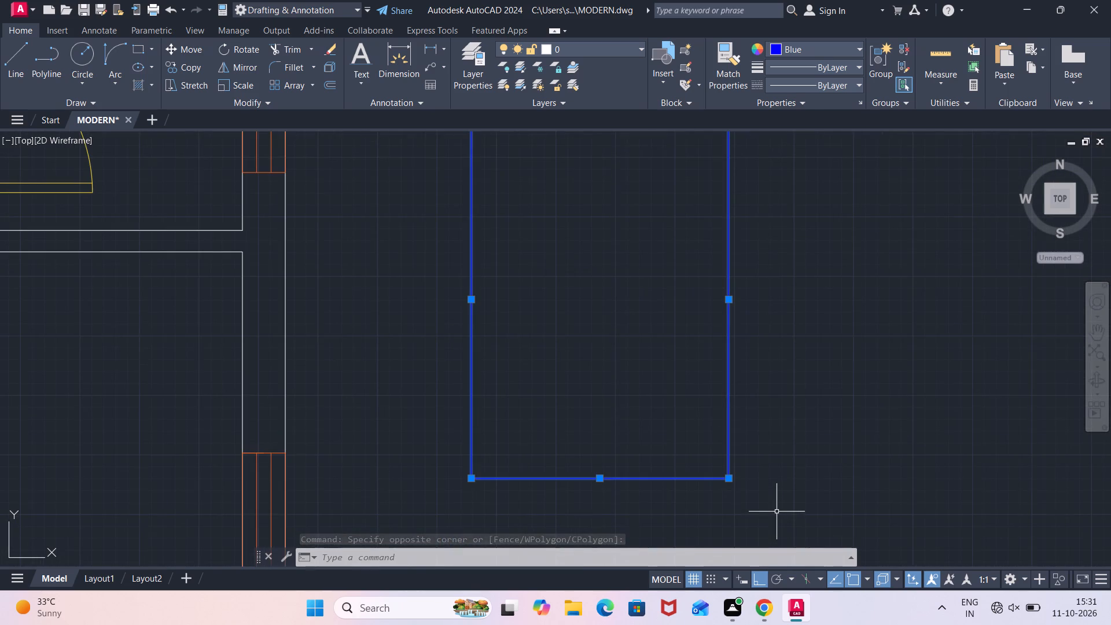
scroll(777, 512, down, 2)
scroll(777, 512, up, 1)
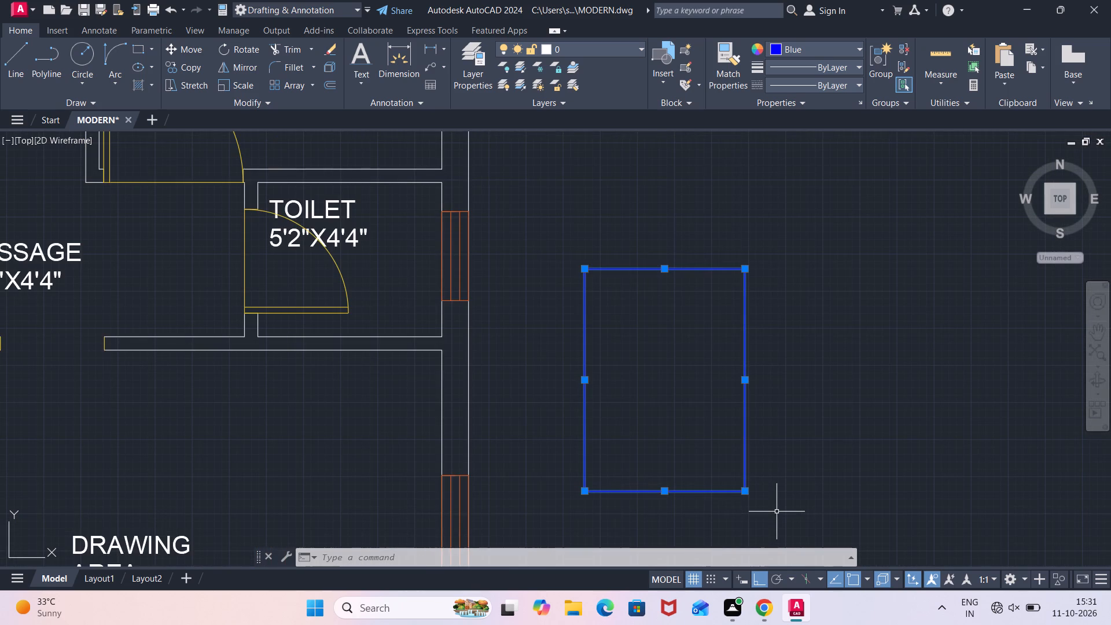
text(JOIN)
key(Return)
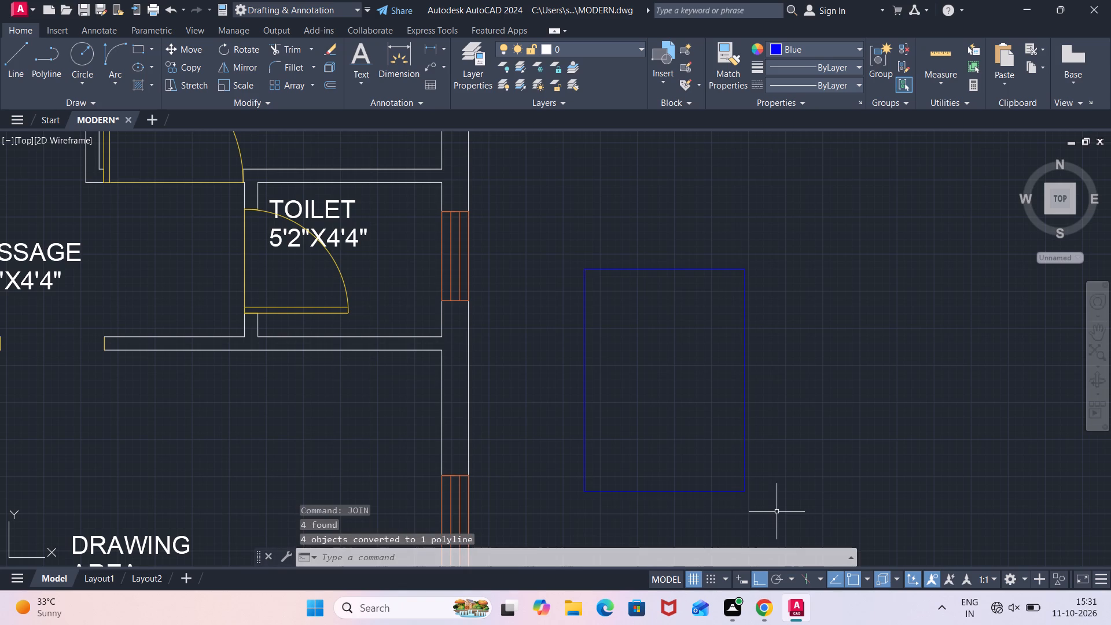
Offset the joined blue rectangle 1" inward to make a double outline.
scroll(777, 512, down, 1)
scroll(775, 488, up, 4)
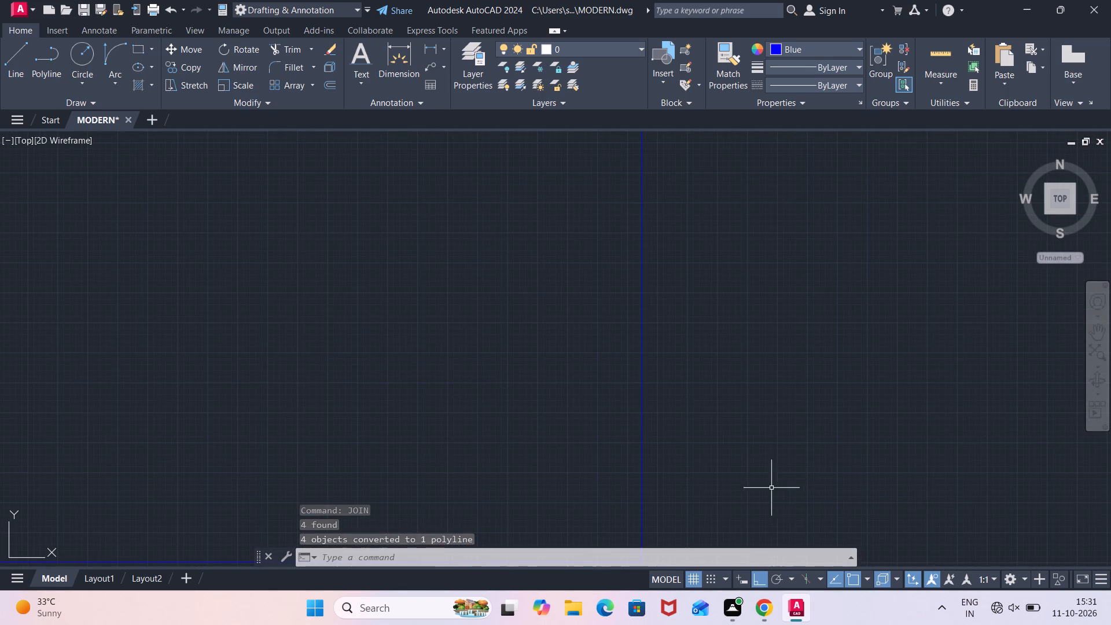
scroll(646, 472, up, 5)
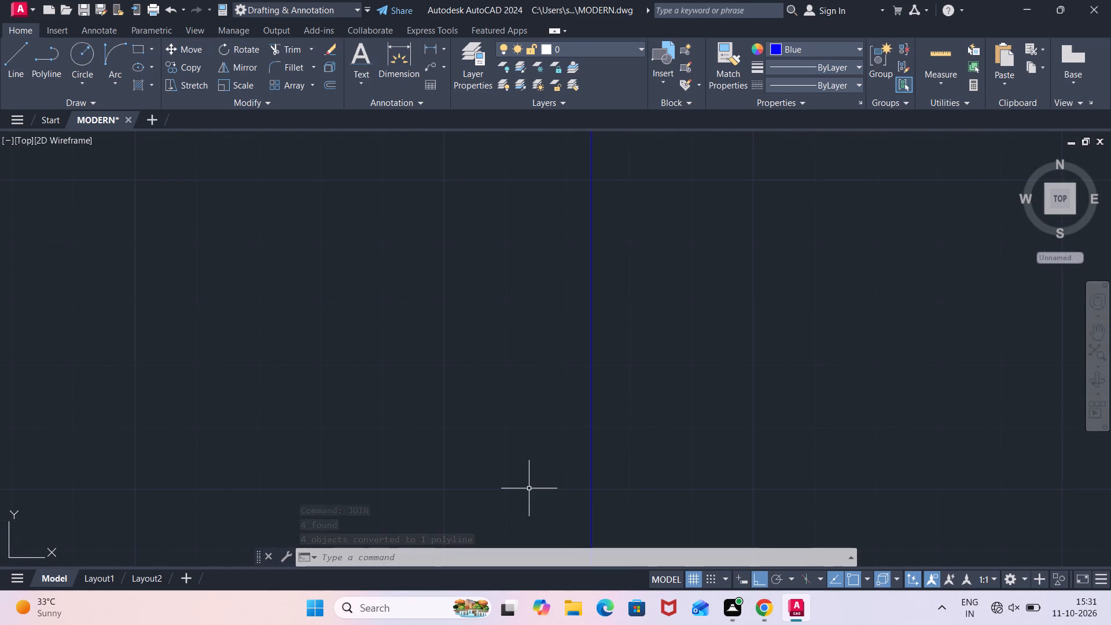
scroll(637, 451, up, 4)
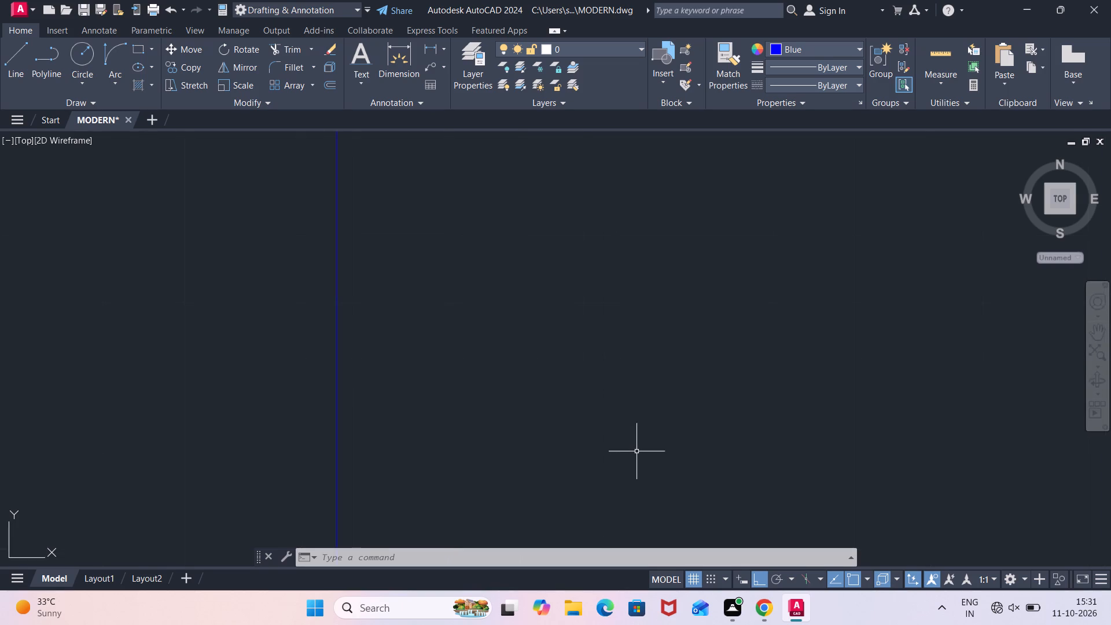
scroll(637, 451, down, 13)
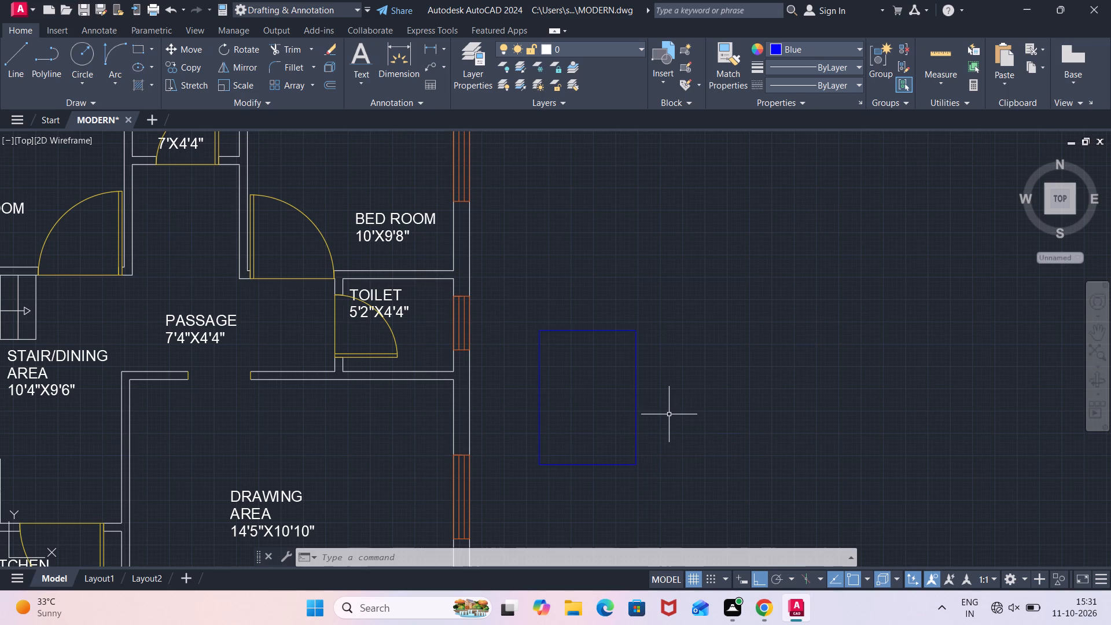
text(OFF)
key(Return)
text(1")
key(Return)
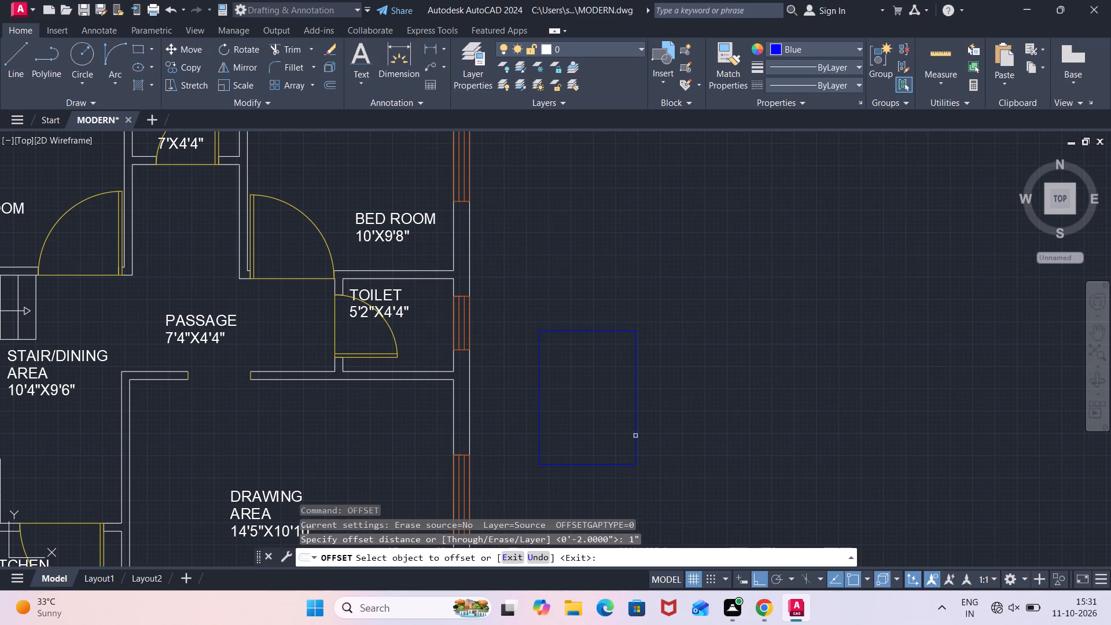
click(635, 436)
click(583, 442)
scroll(583, 442, up, 3)
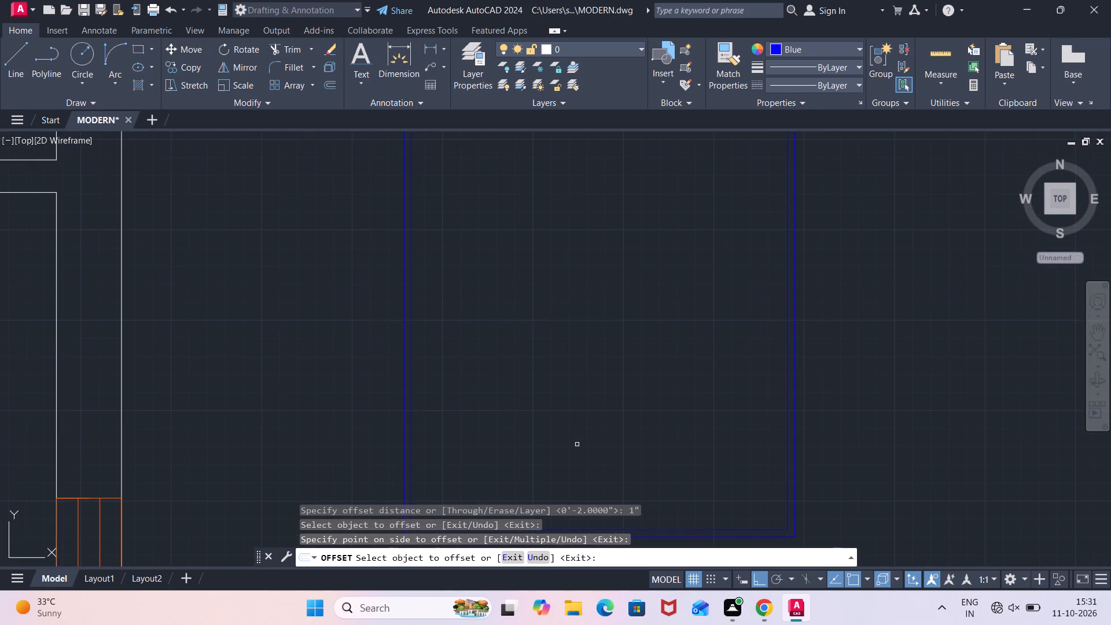
scroll(577, 444, down, 2)
key(Escape)
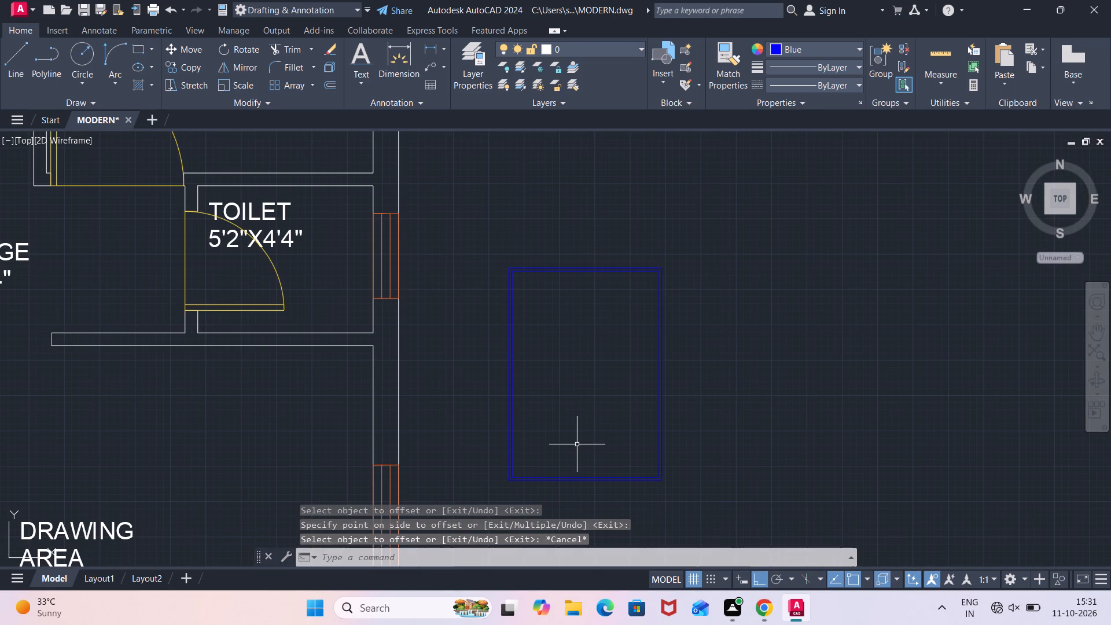
Draw a horizontal line across the upper part of the rectangle, from the outer west edge to the inner east edge.
key(l)
key(Return)
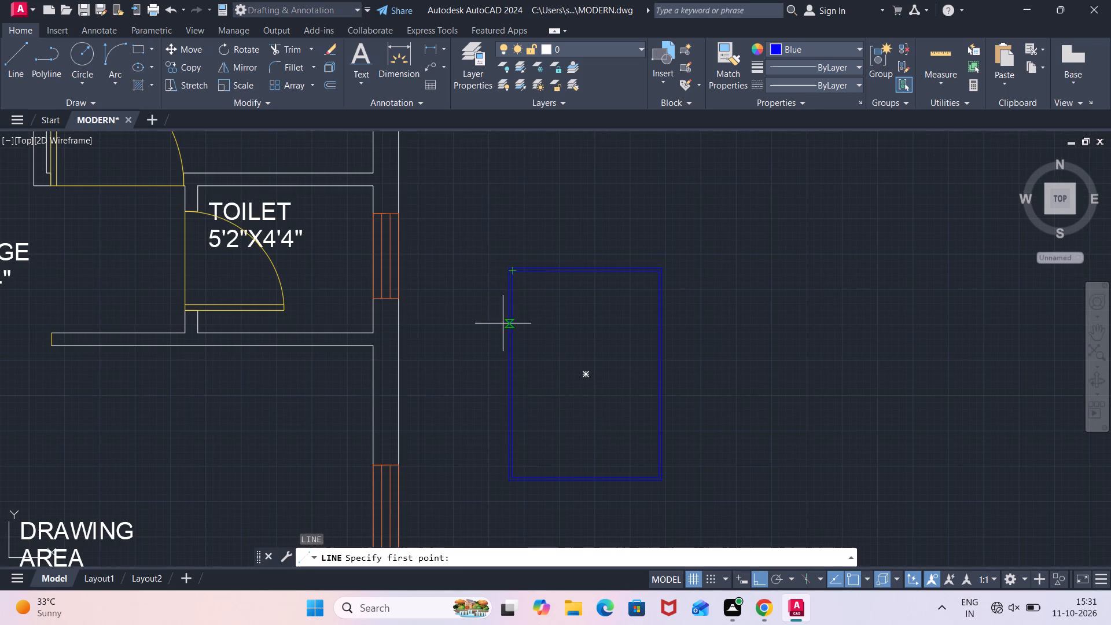
scroll(513, 318, up, 3)
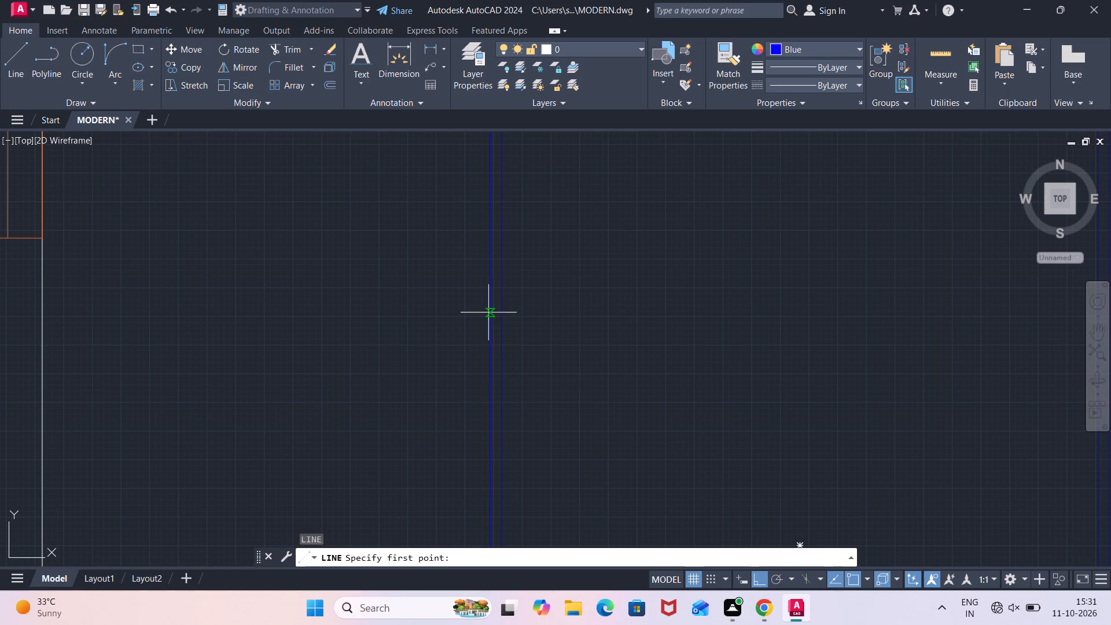
click(488, 312)
scroll(727, 306, down, 2)
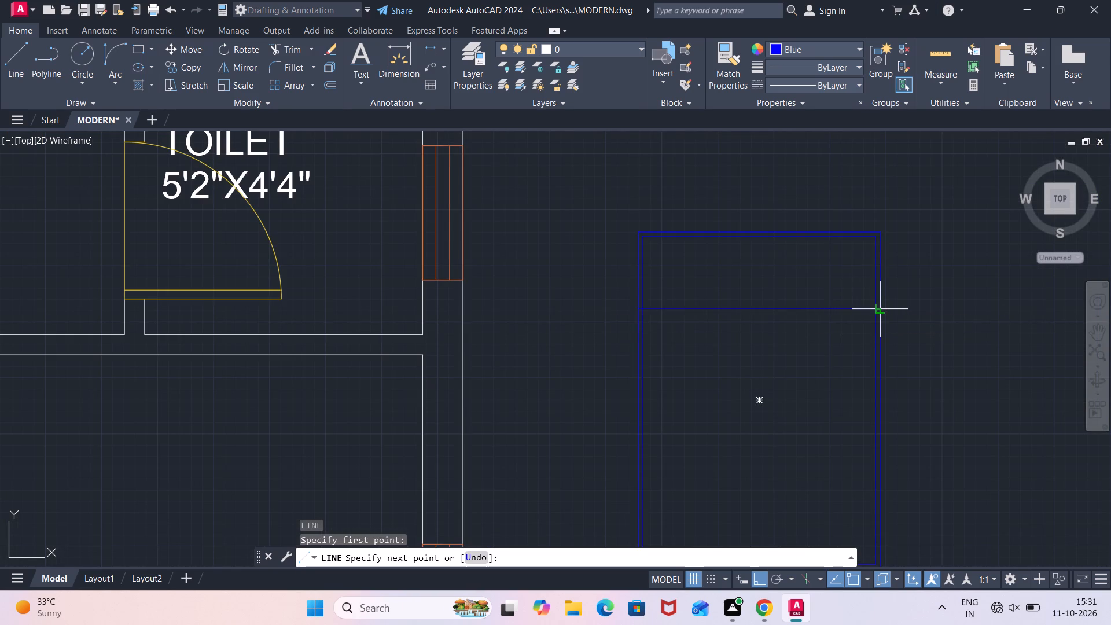
scroll(881, 307, up, 2)
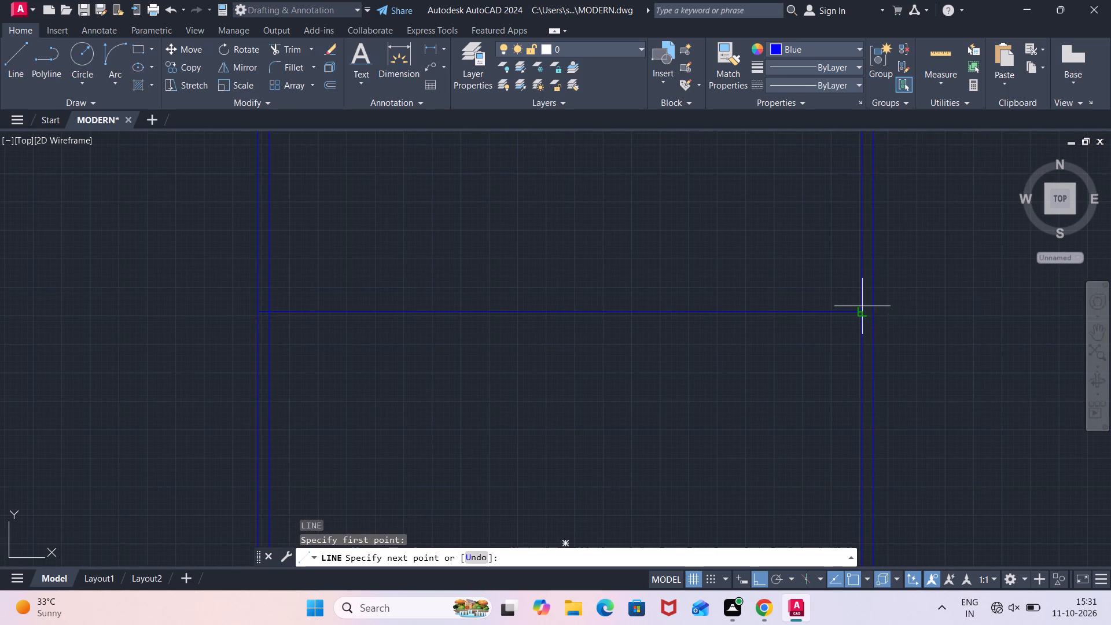
click(862, 312)
scroll(842, 332, down, 1)
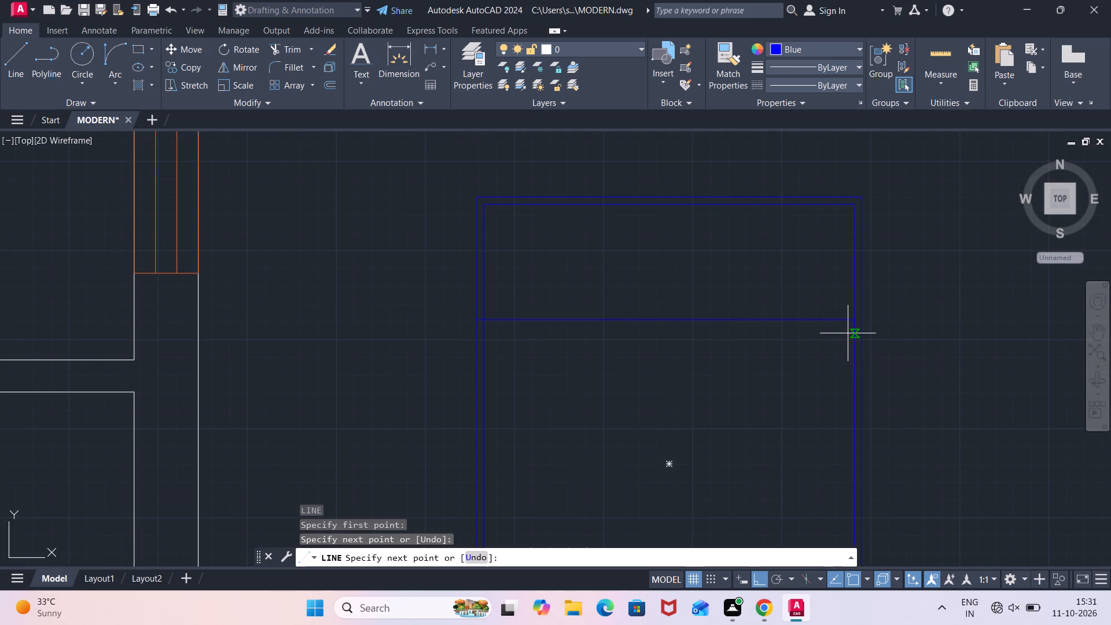
key(Escape)
Offset the horizontal cross line 1" downward.
text(OFF)
key(Return)
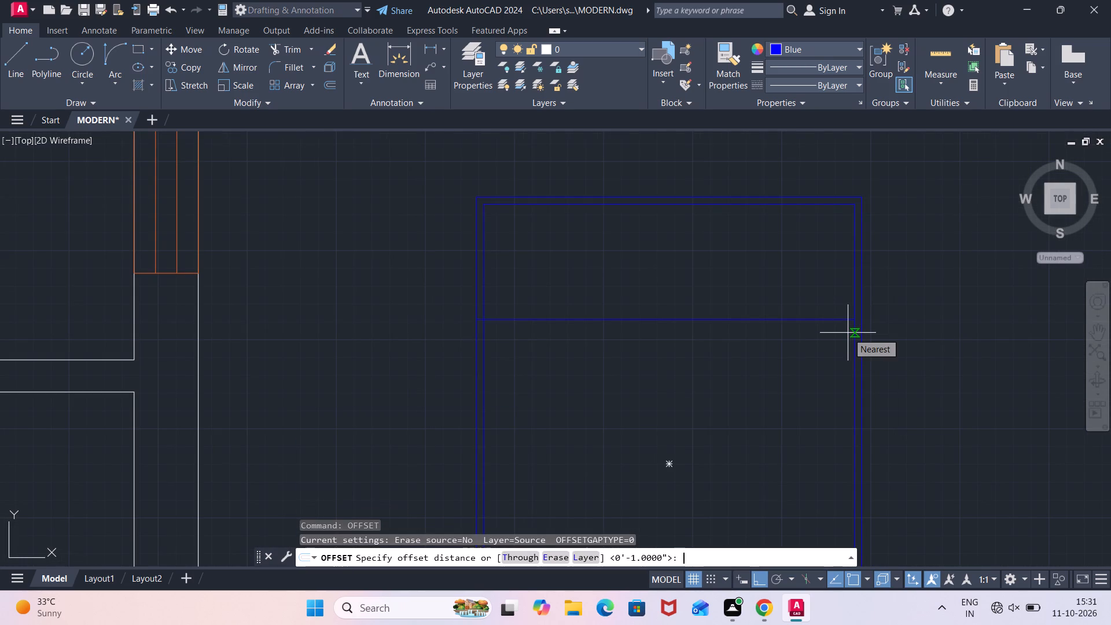
key(Return)
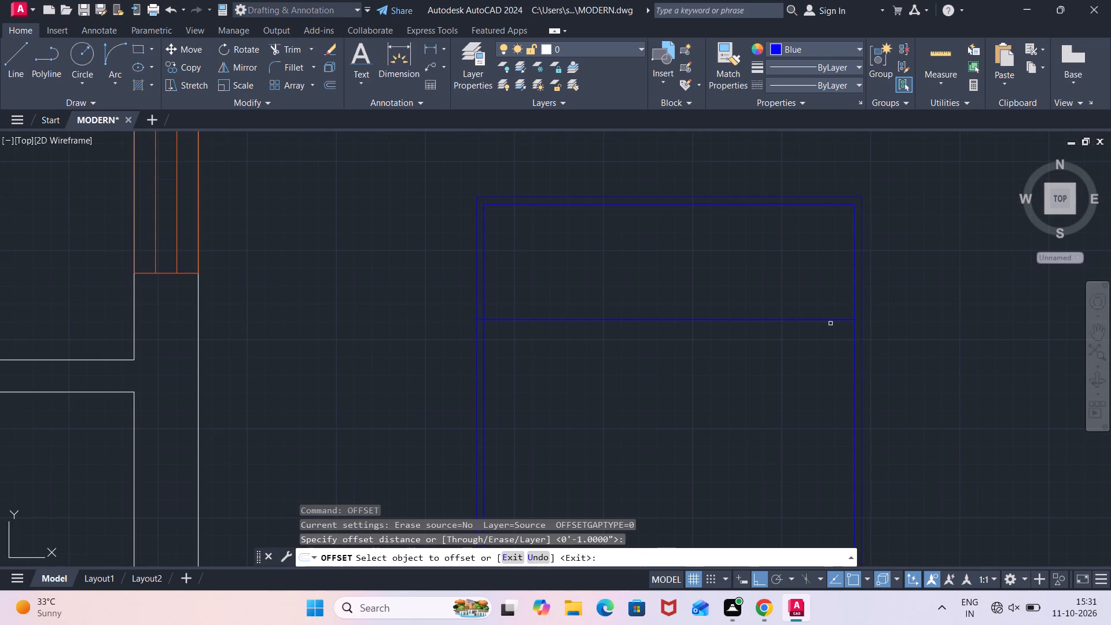
click(816, 319)
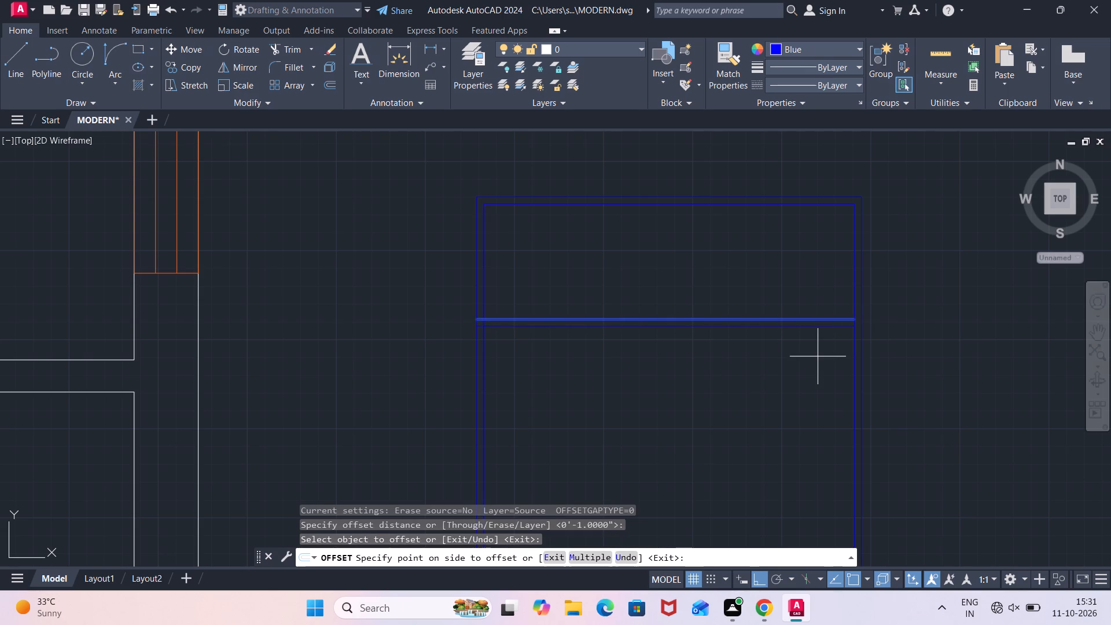
click(818, 358)
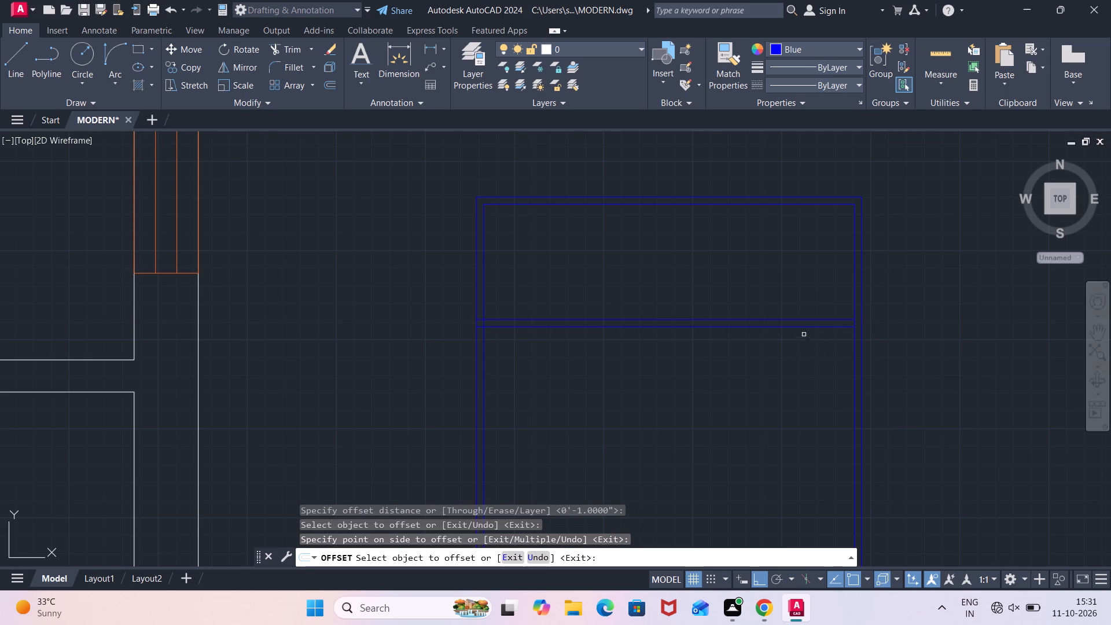
key(Escape)
Trim the inner outline between the two cross lines at both sides, and the cross-line ends passing the inner west edge.
text(TR)
key(Return)
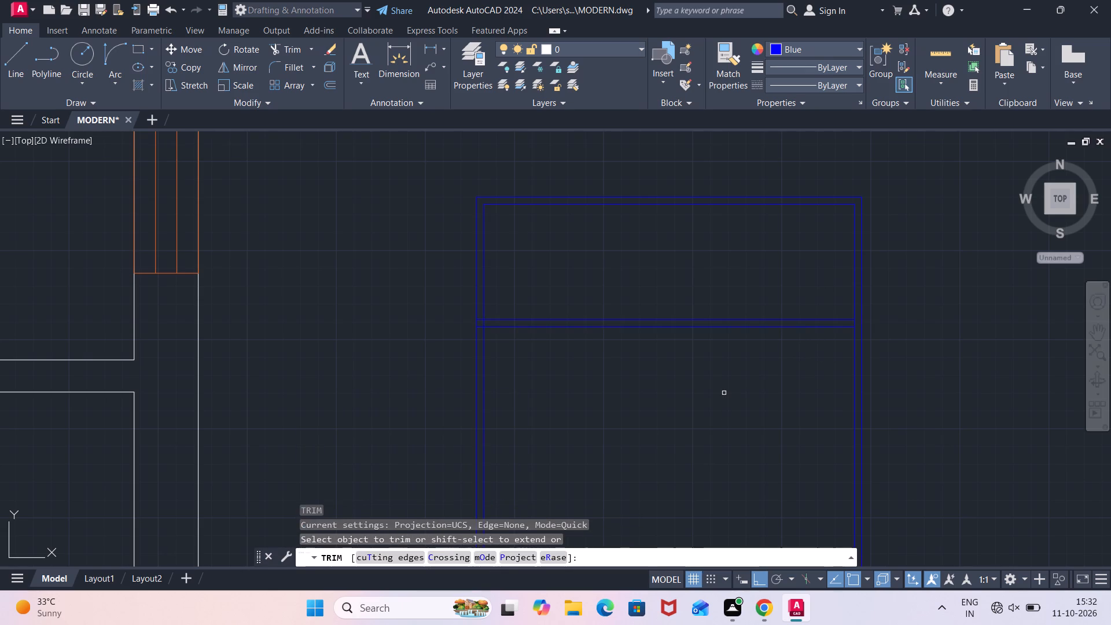
scroll(854, 323, up, 2)
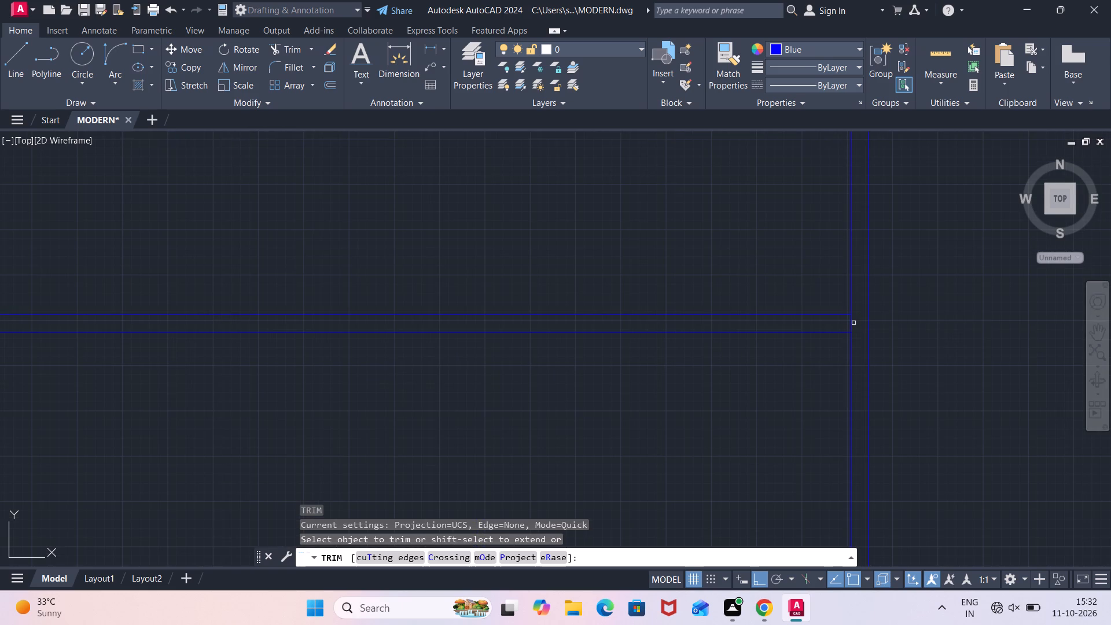
click(850, 323)
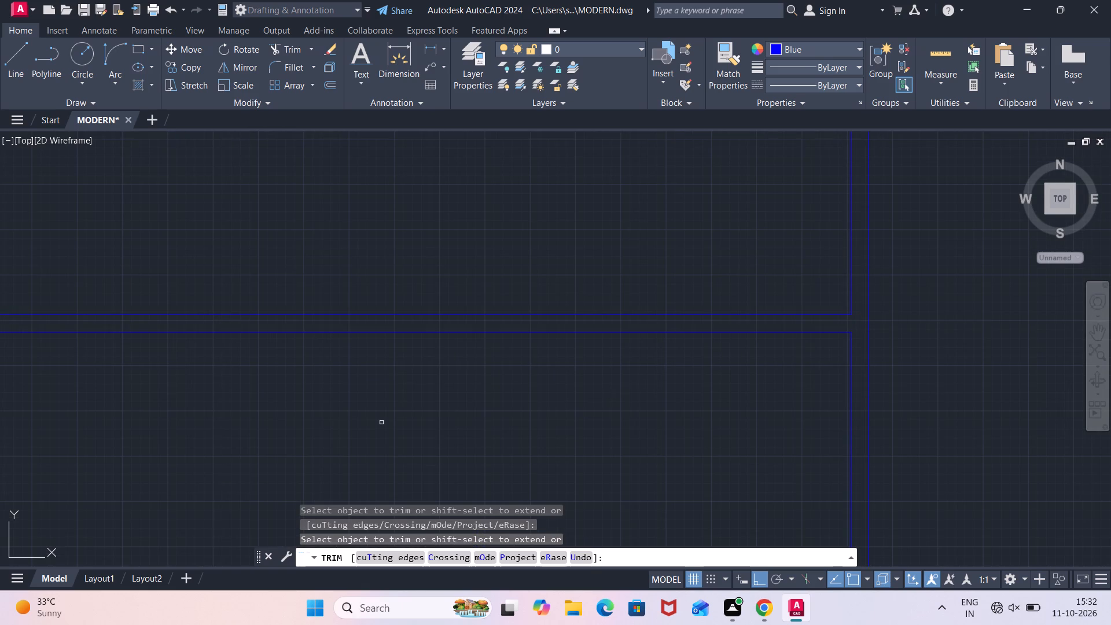
scroll(381, 422, down, 1)
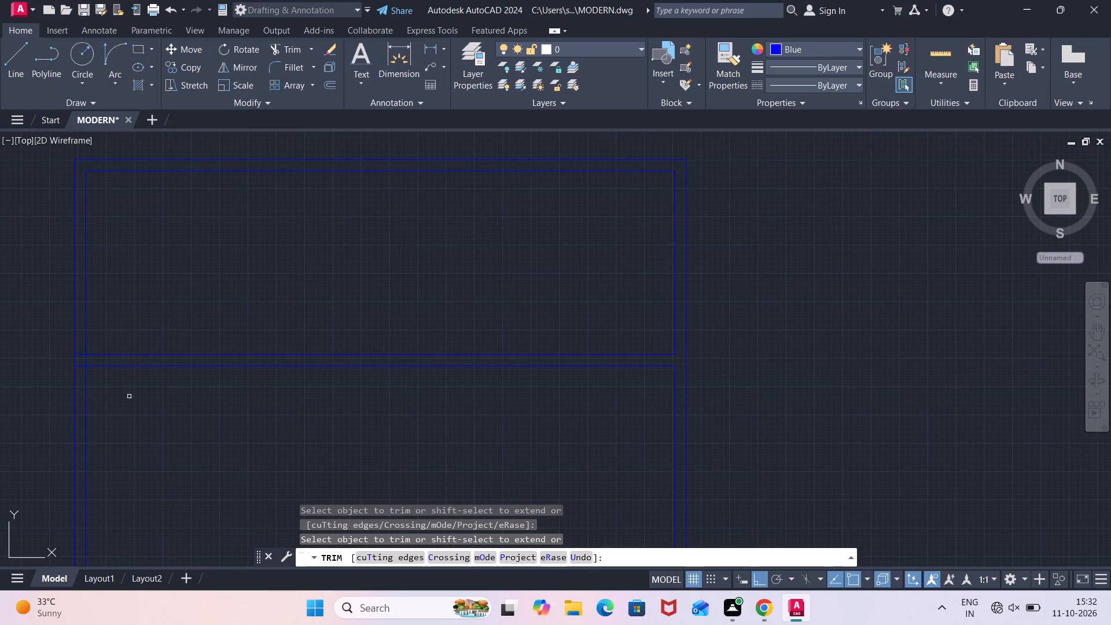
middle_drag(119, 390, 371, 433)
scroll(367, 429, up, 1)
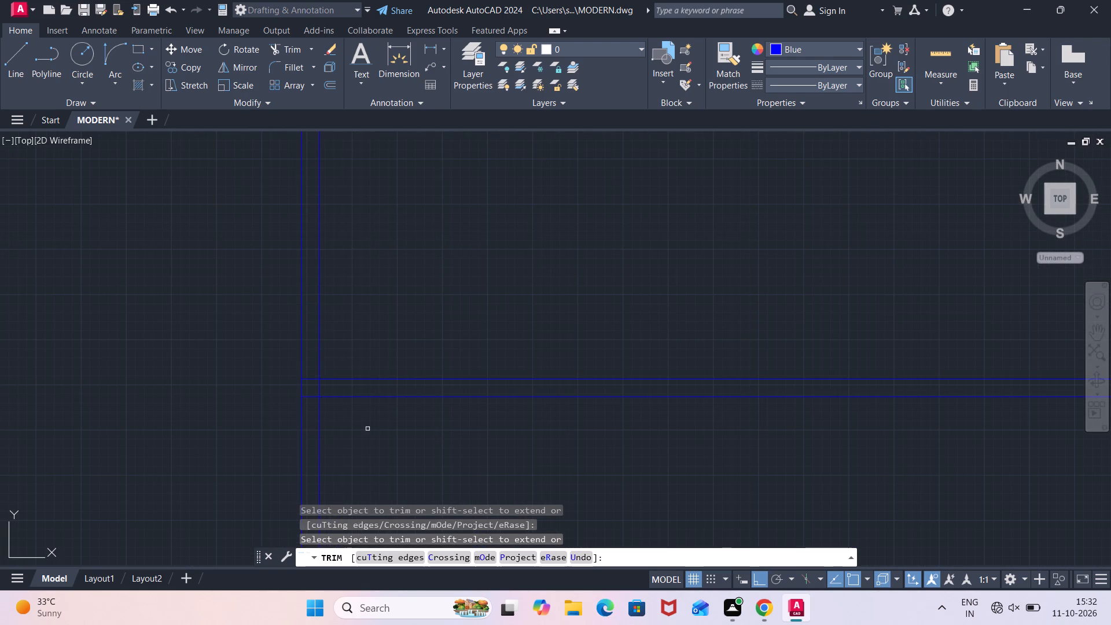
click(310, 372)
click(306, 412)
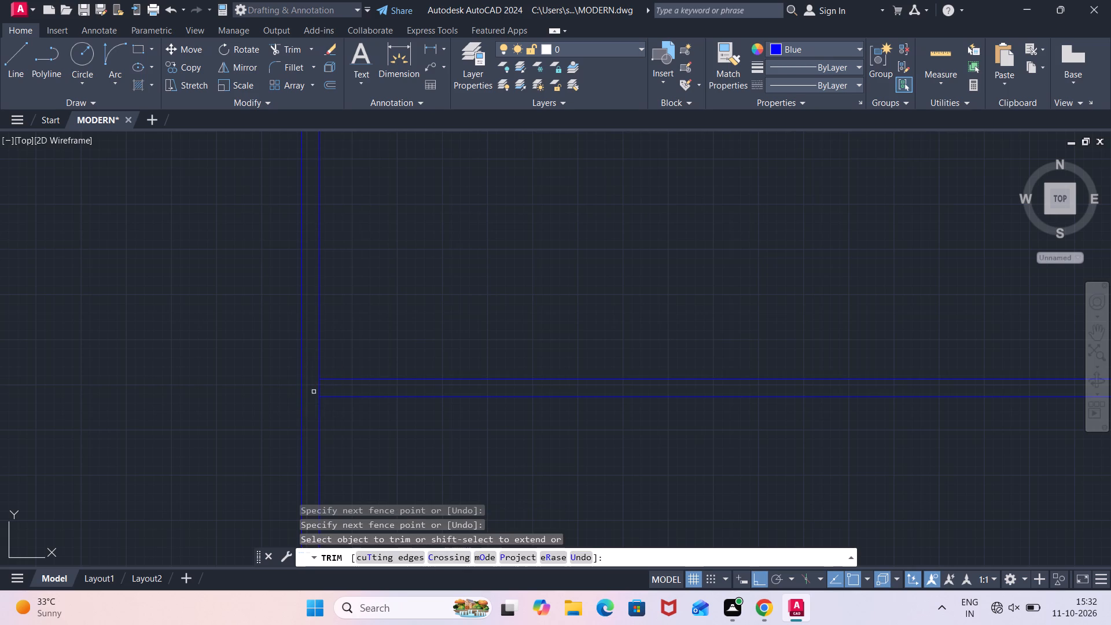
click(315, 385)
click(332, 385)
scroll(377, 429, down, 1)
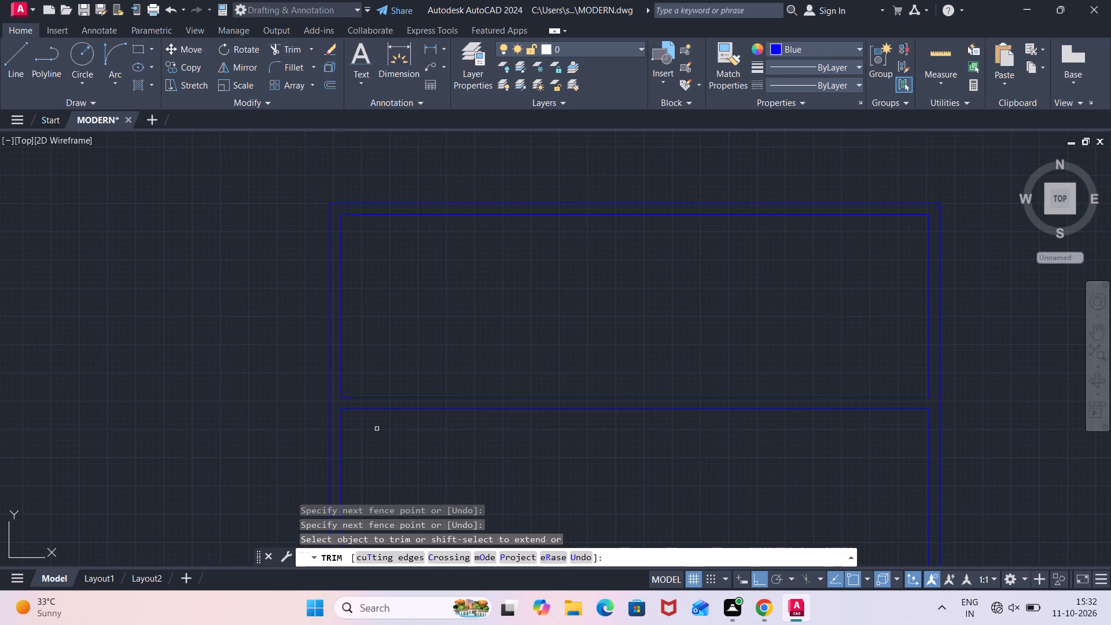
scroll(377, 429, down, 2)
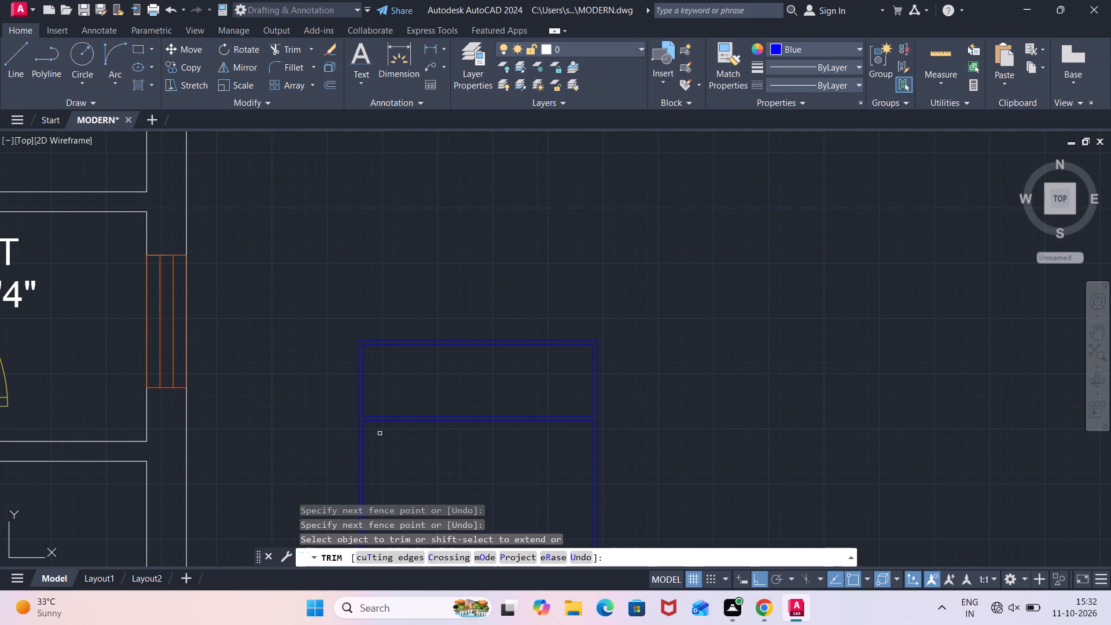
key(Escape)
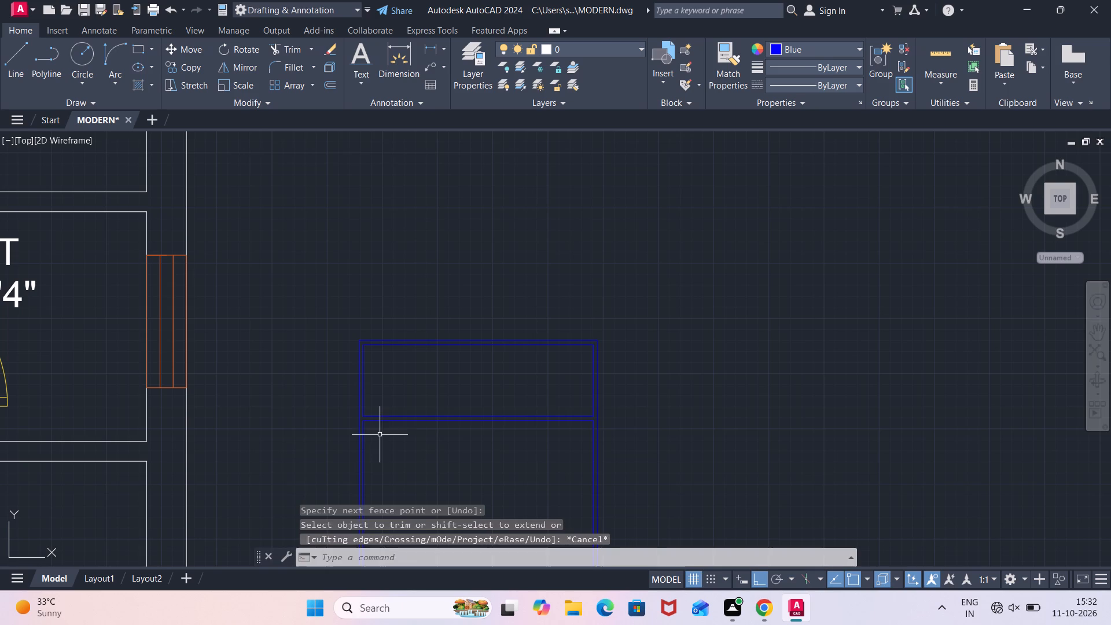
With ortho off, draw lines from the lower cross line's midpoint to the inner west edge's midpoint, 1' east, and back to the start.
key(F8)
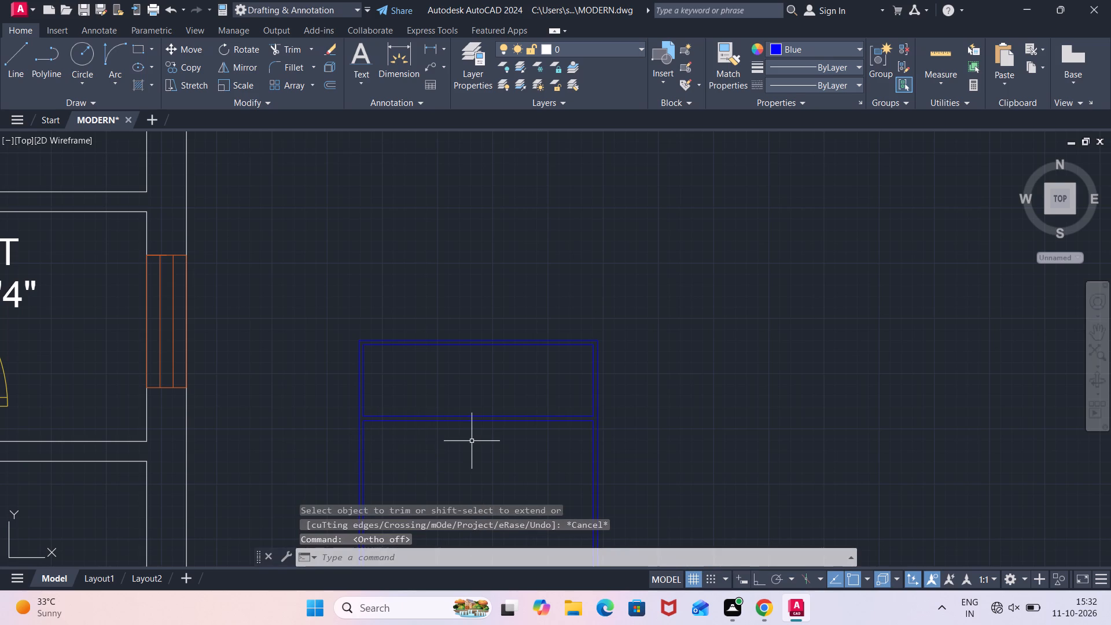
middle_drag(481, 421, 515, 326)
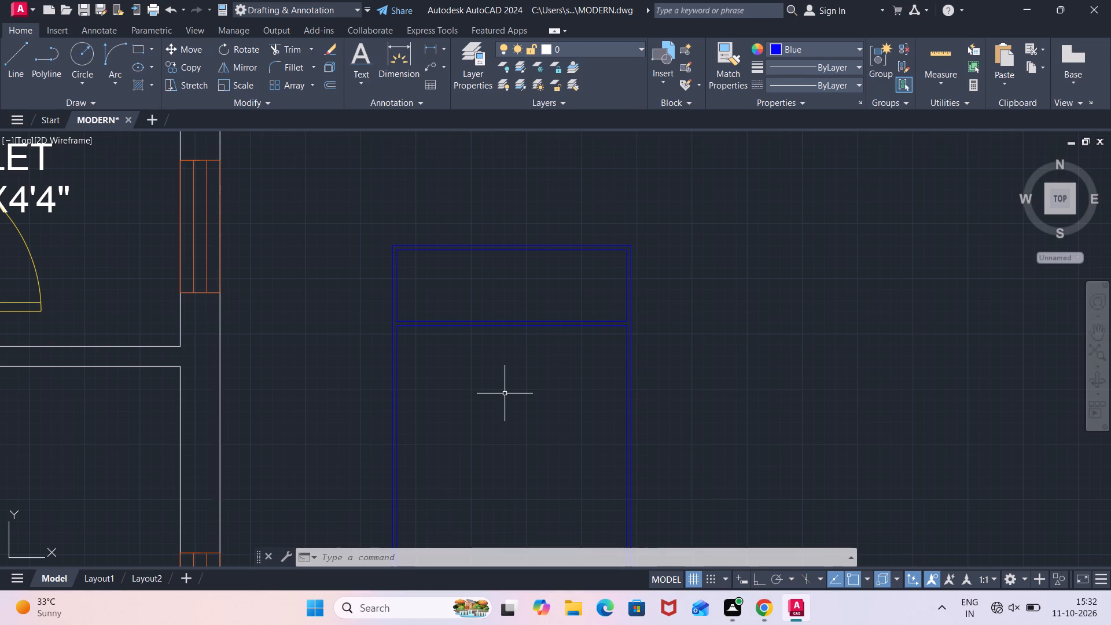
key(l)
key(Return)
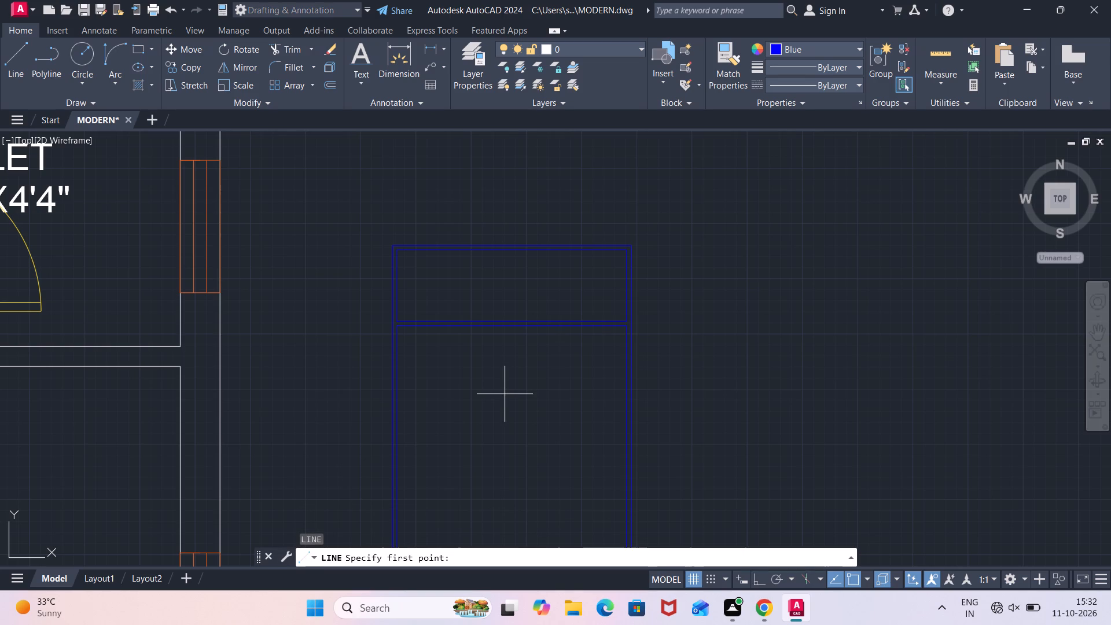
click(509, 328)
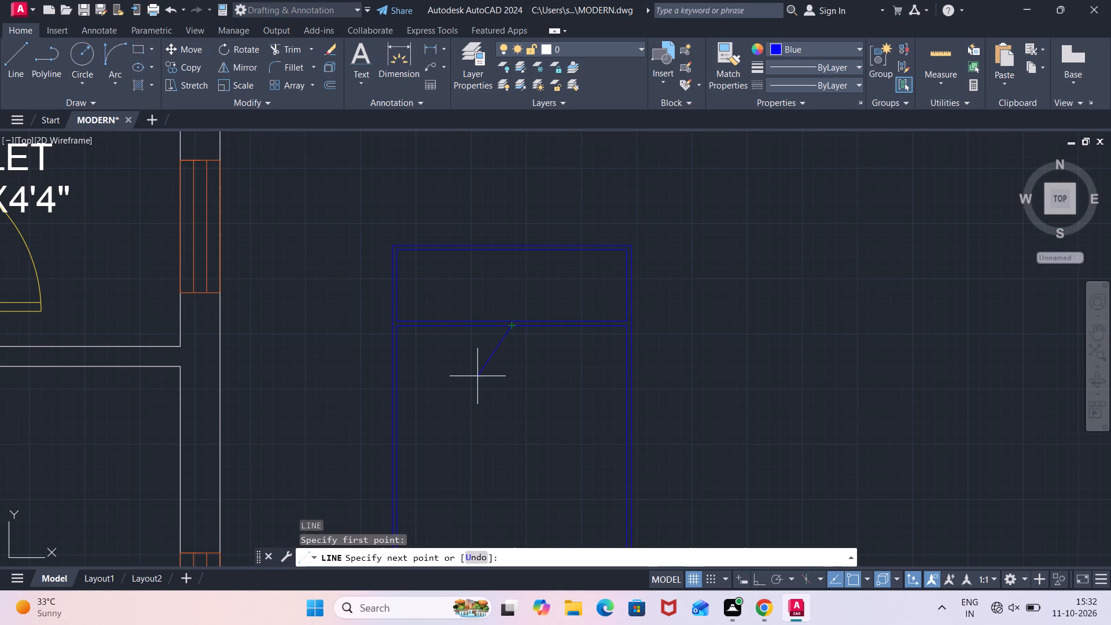
click(399, 447)
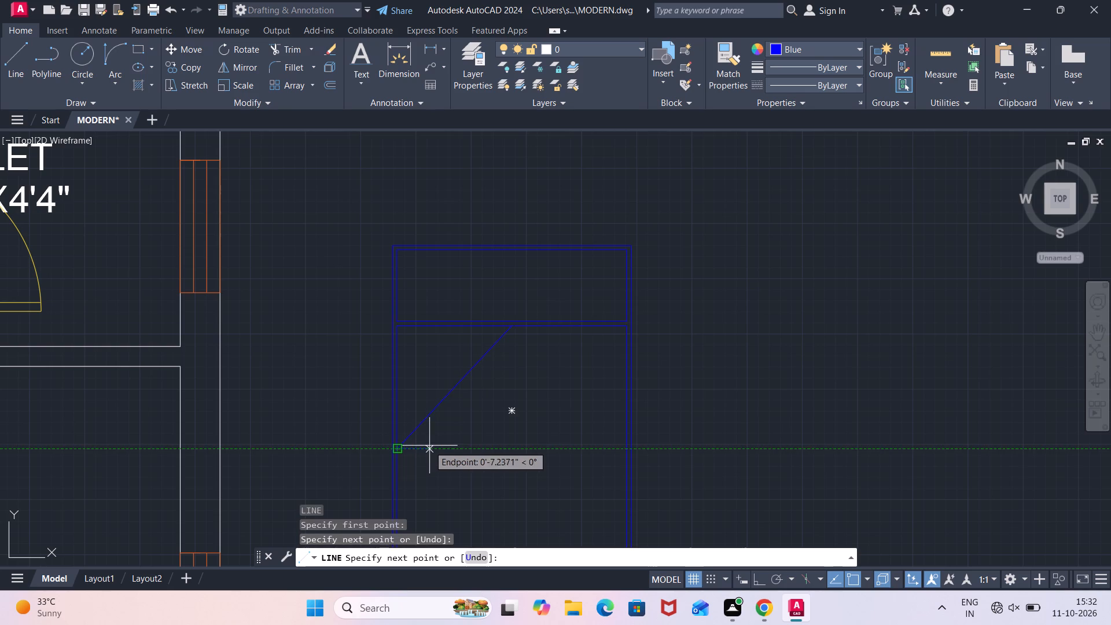
text(1')
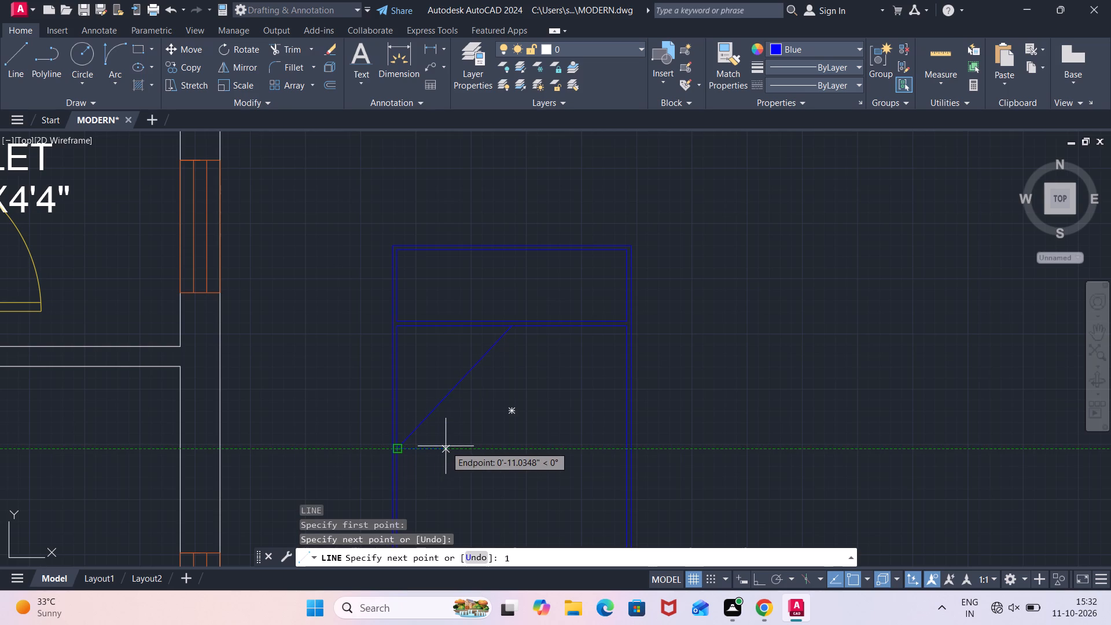
key(Return)
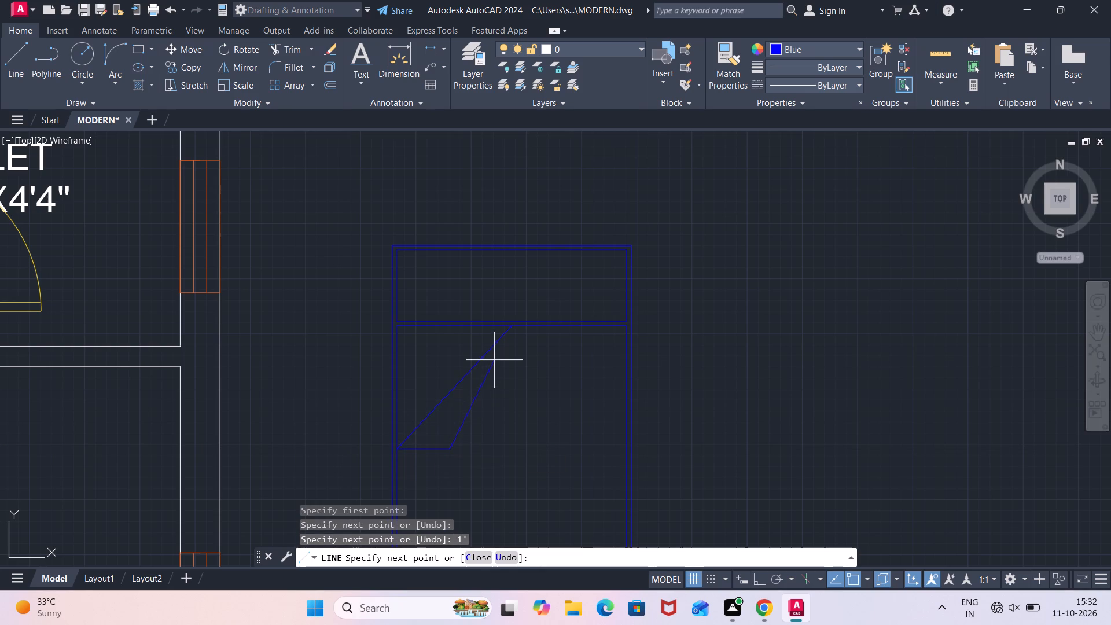
click(516, 329)
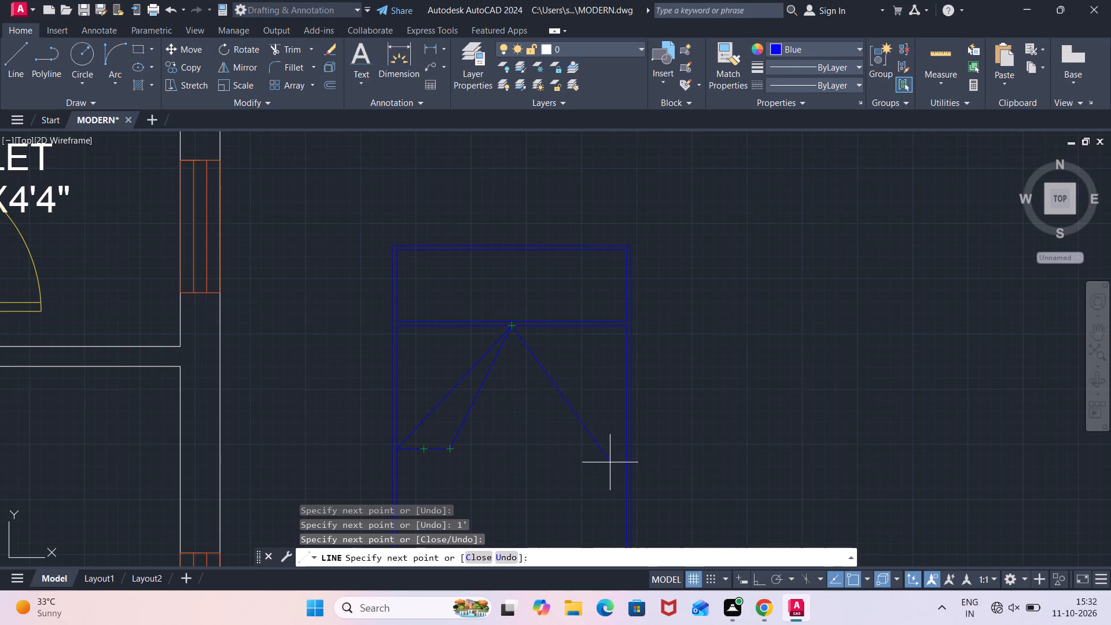
Continue the line to the inner east edge's midpoint, 1' west, and back to the lower cross line's midpoint.
scroll(626, 449, up, 2)
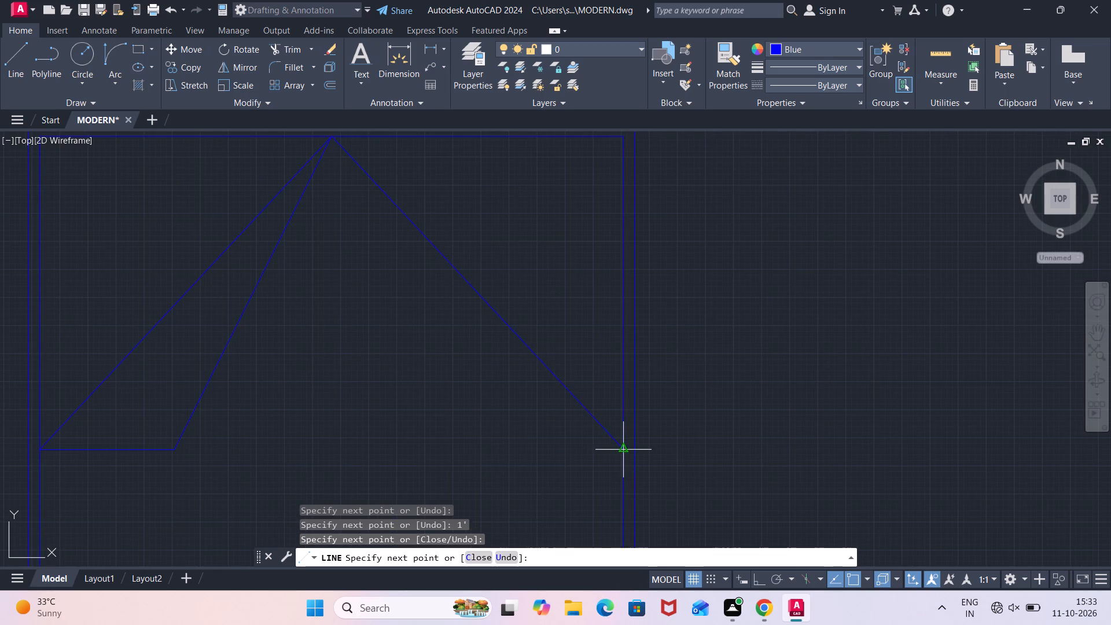
click(627, 449)
text(1')
key(Return)
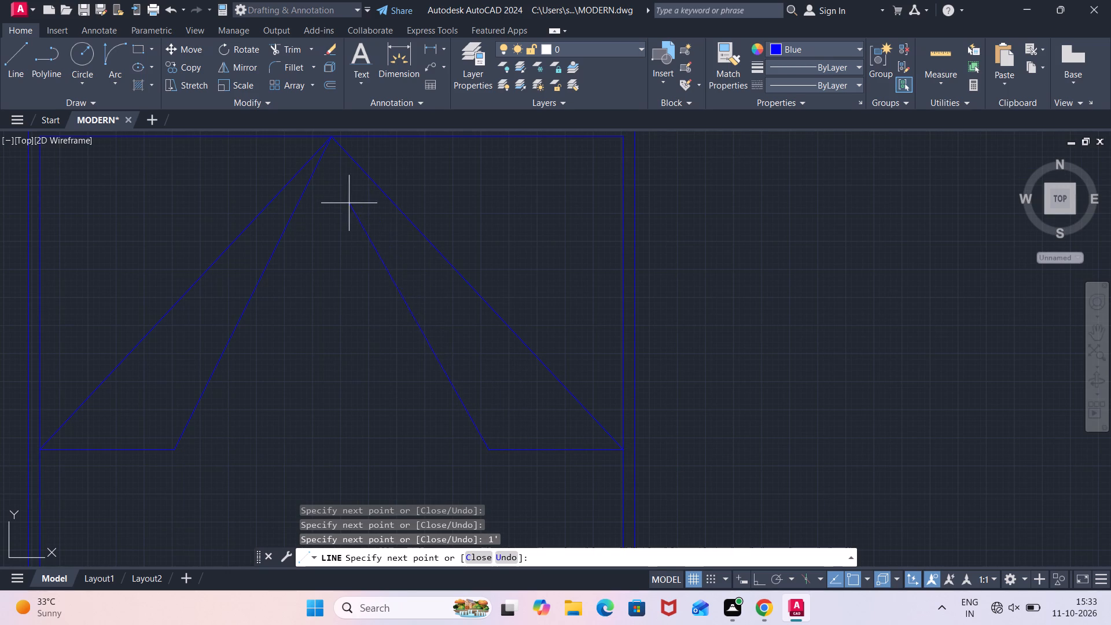
click(334, 138)
key(Escape)
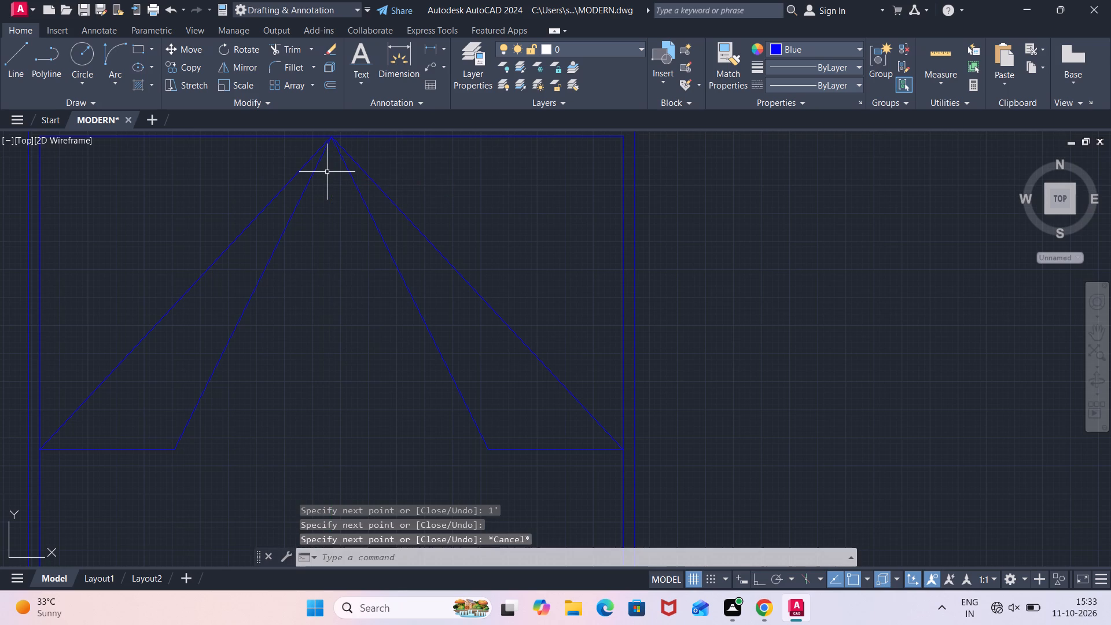
Erase the two 1' horizontal segments at the base of the slanted lines.
scroll(324, 200, down, 1)
scroll(326, 291, down, 1)
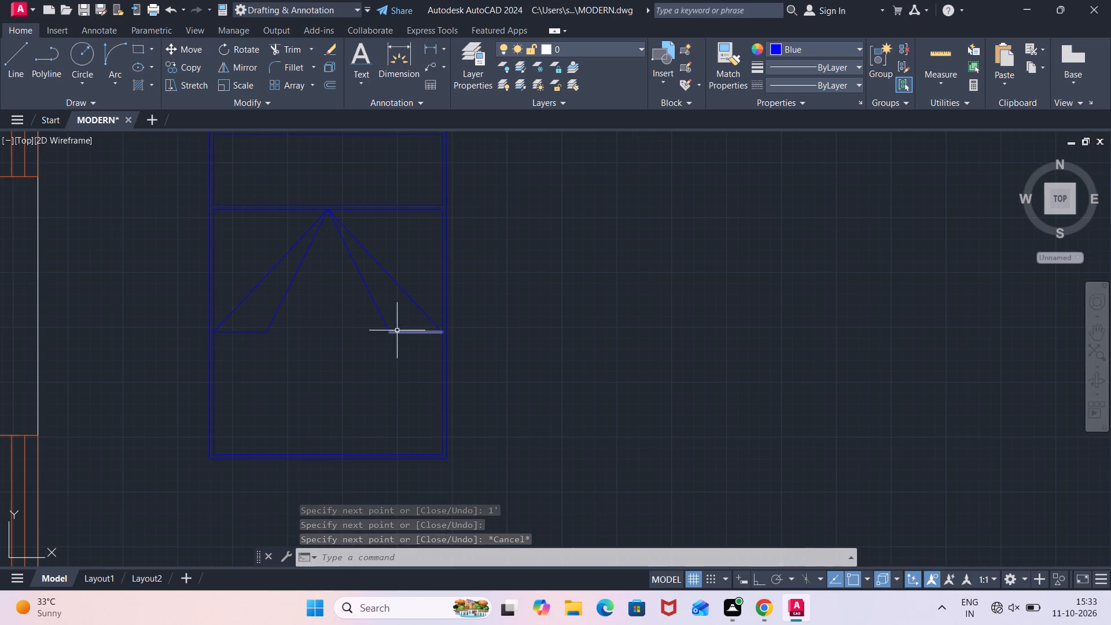
click(415, 332)
key(Delete)
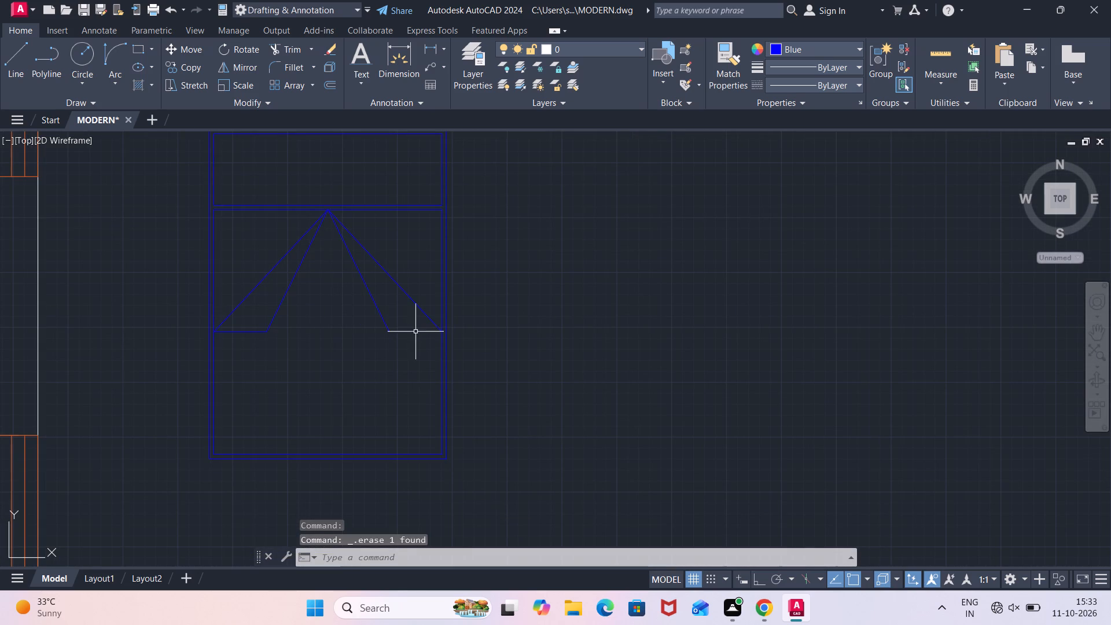
click(240, 333)
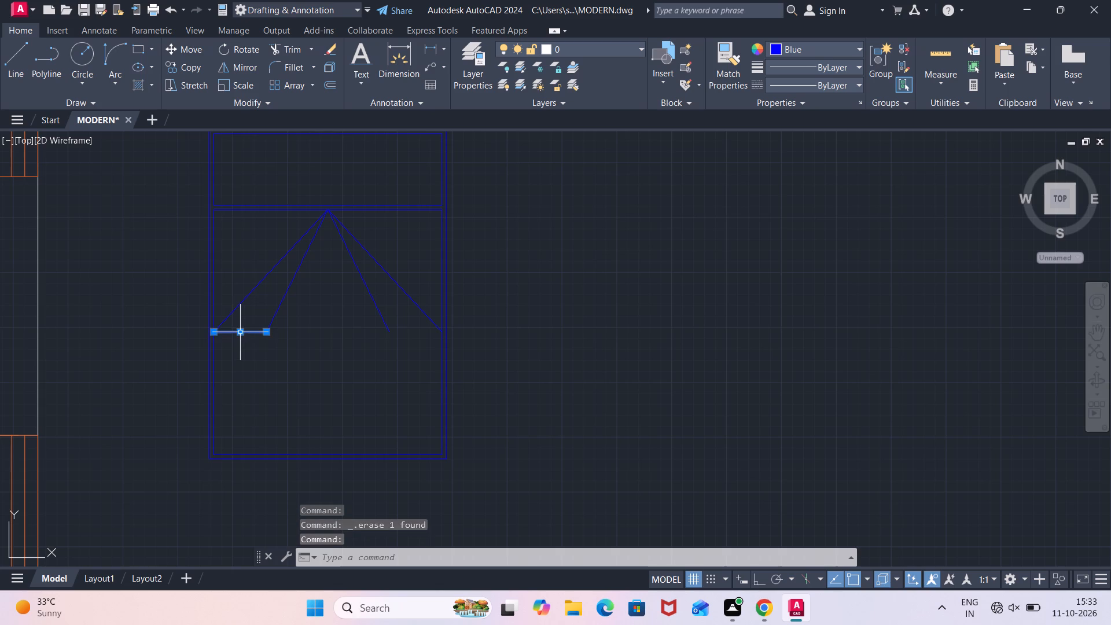
key(Delete)
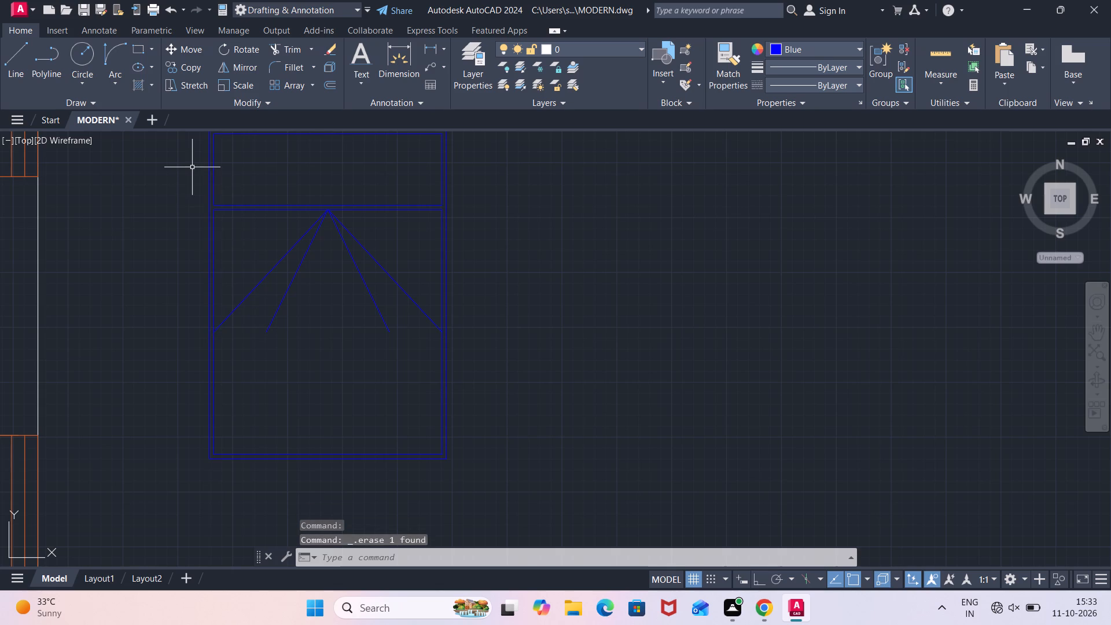
Draw a shallow upward-bulging Start, End, Direction arc joining the lower ends of the west pair of slanted lines.
click(110, 79)
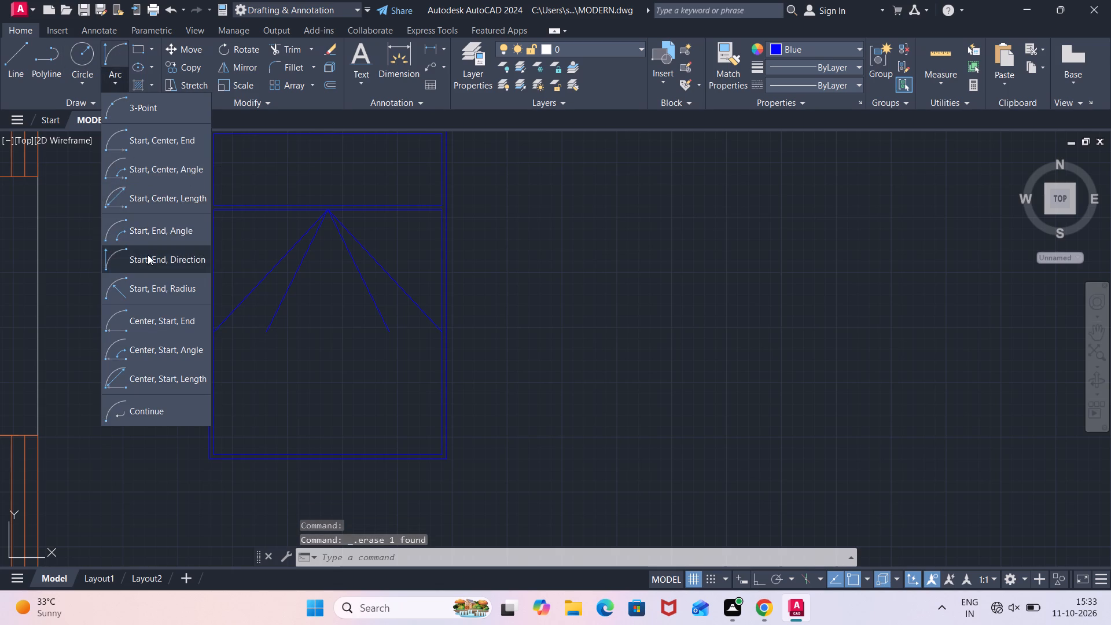
click(148, 256)
click(212, 336)
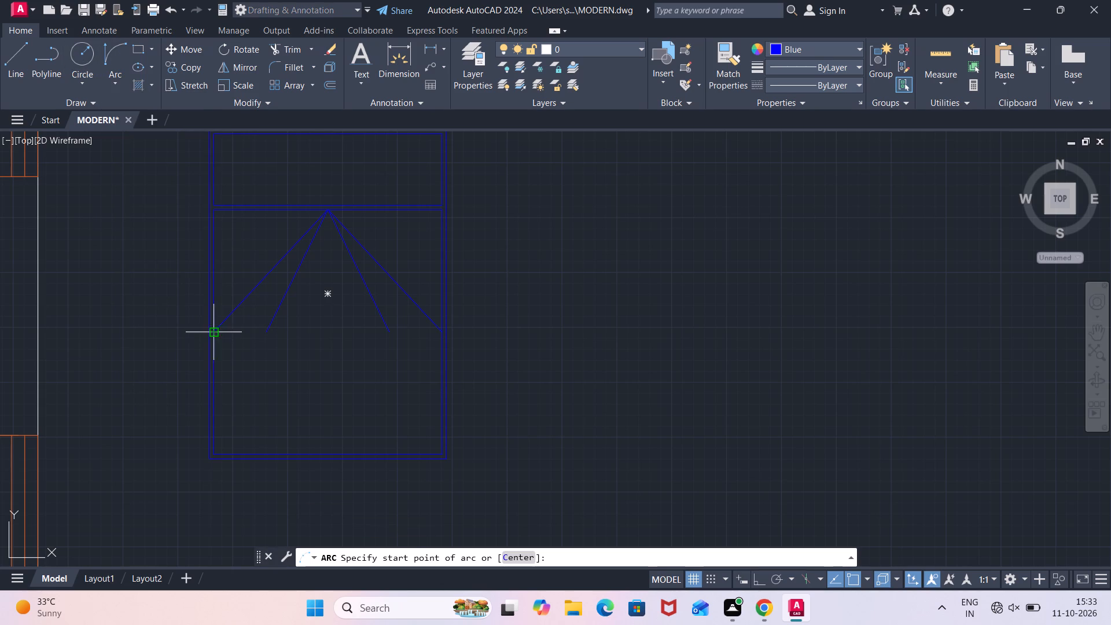
click(267, 333)
click(264, 303)
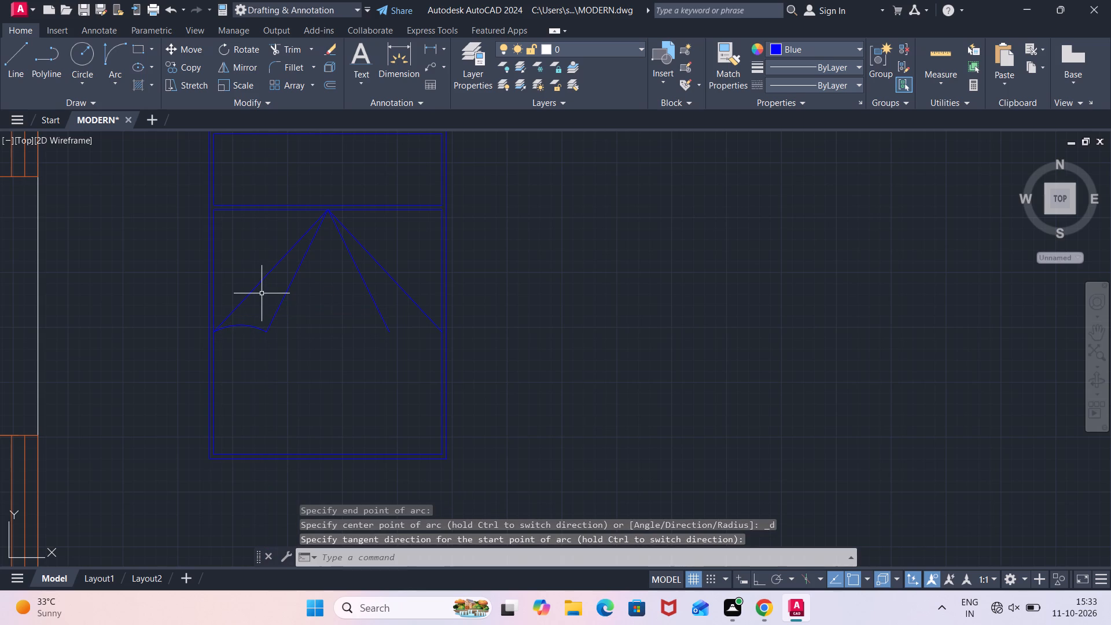
Draw a matching shallow Start, End, Direction arc joining the lower ends of the east pair of slanted lines.
click(123, 84)
click(143, 255)
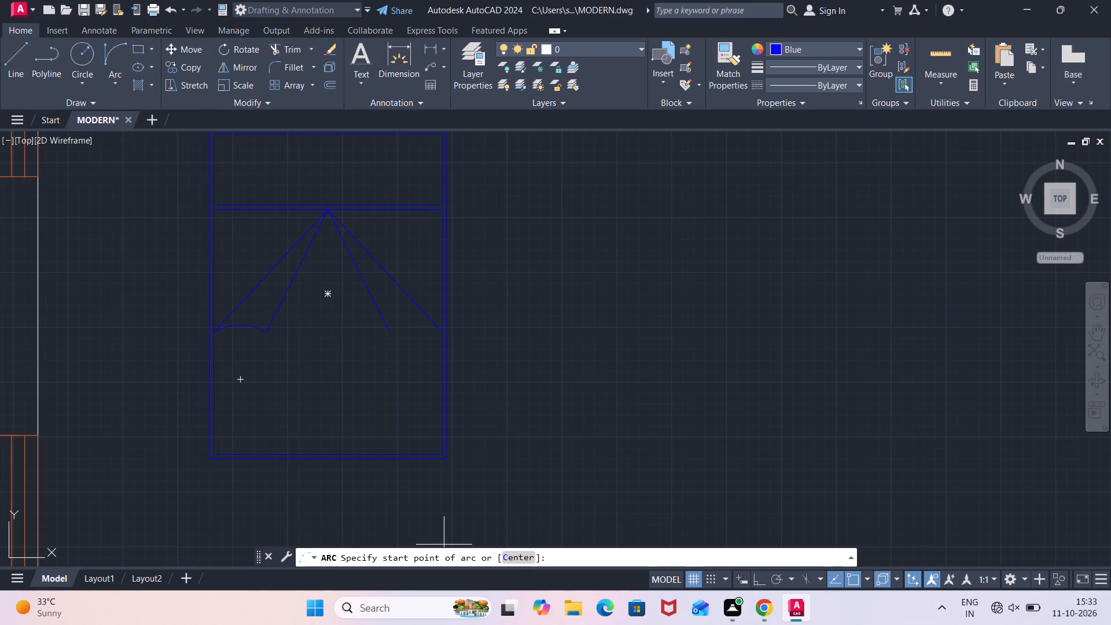
click(389, 333)
click(439, 332)
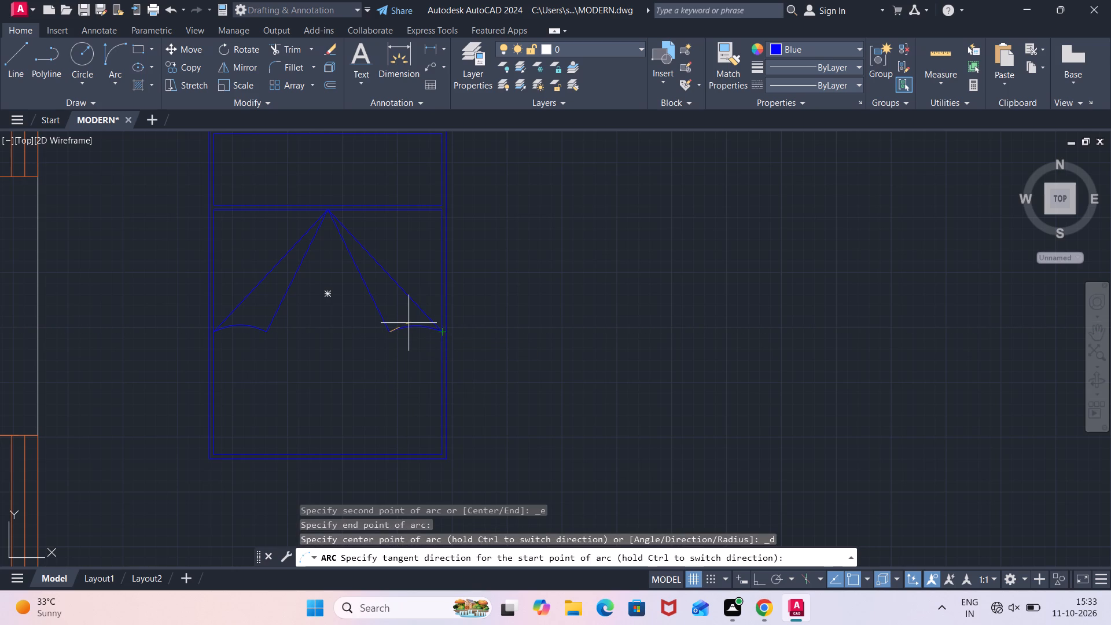
click(409, 323)
Draw a vertical centre line in the bed's upper section, from the upper cross line's midpoint to the inner top edge.
scroll(505, 315, down, 1)
middle_drag(520, 294, 558, 377)
scroll(545, 358, up, 2)
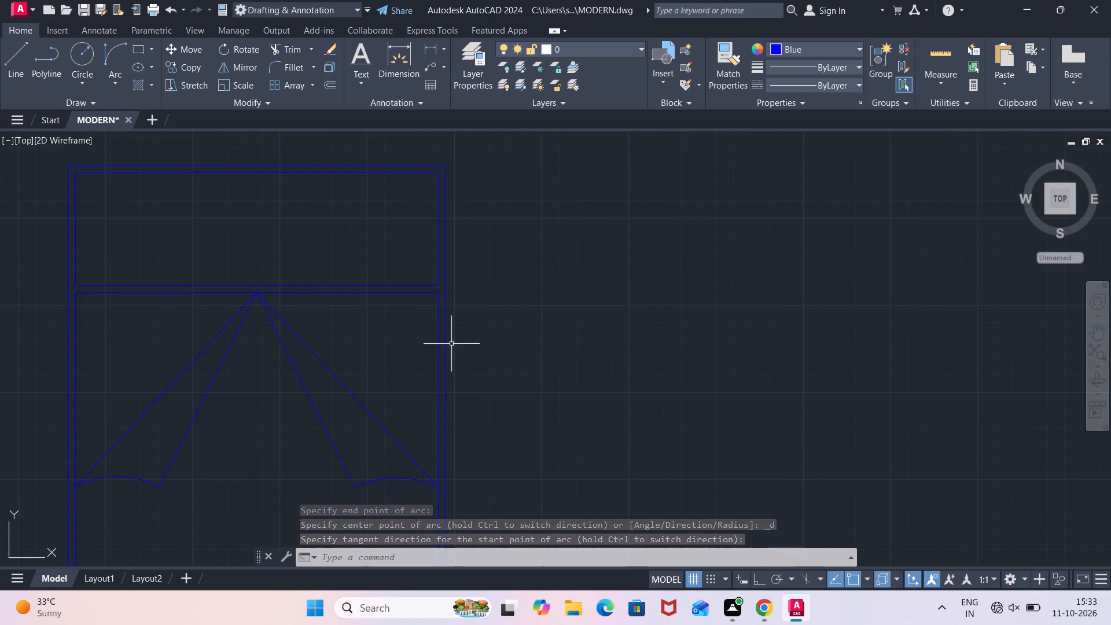
middle_drag(326, 350, 395, 452)
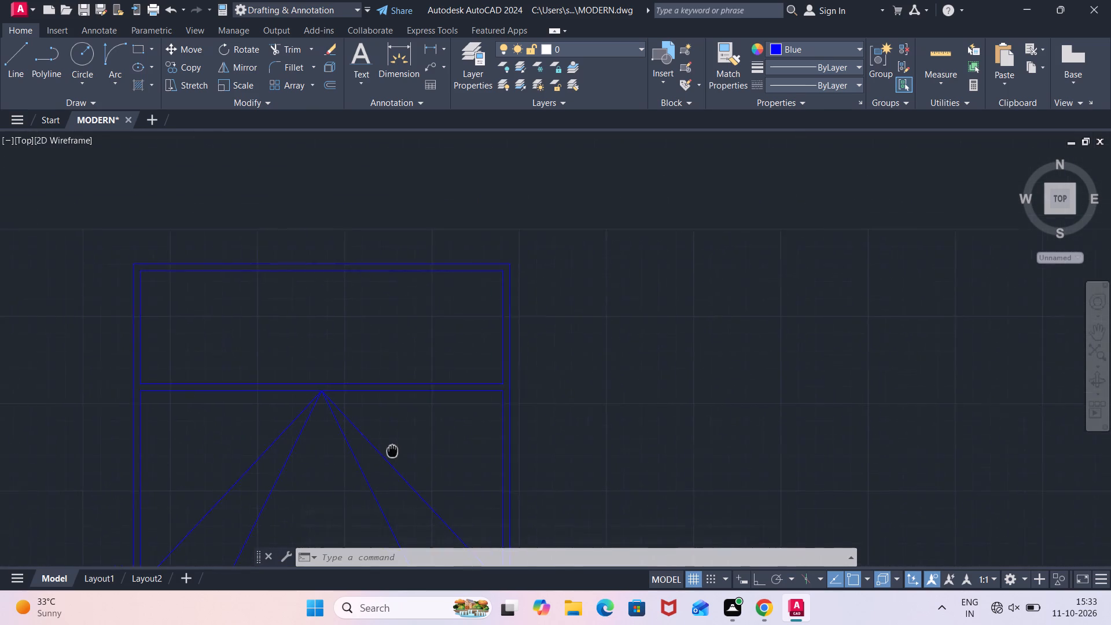
middle_drag(395, 452, 429, 460)
scroll(428, 460, up, 1)
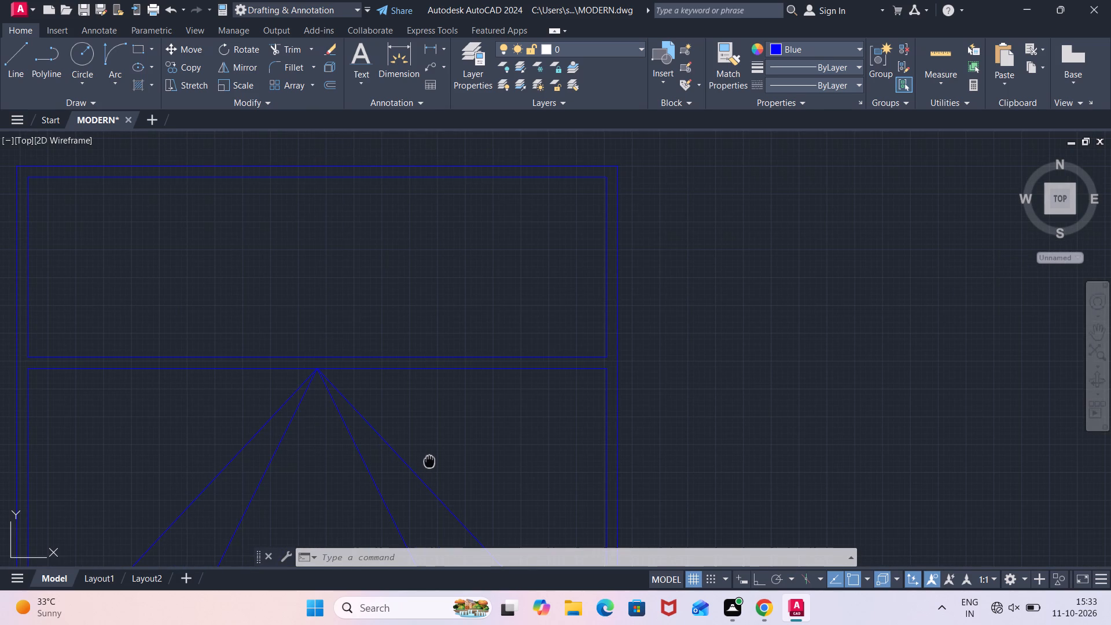
key(l)
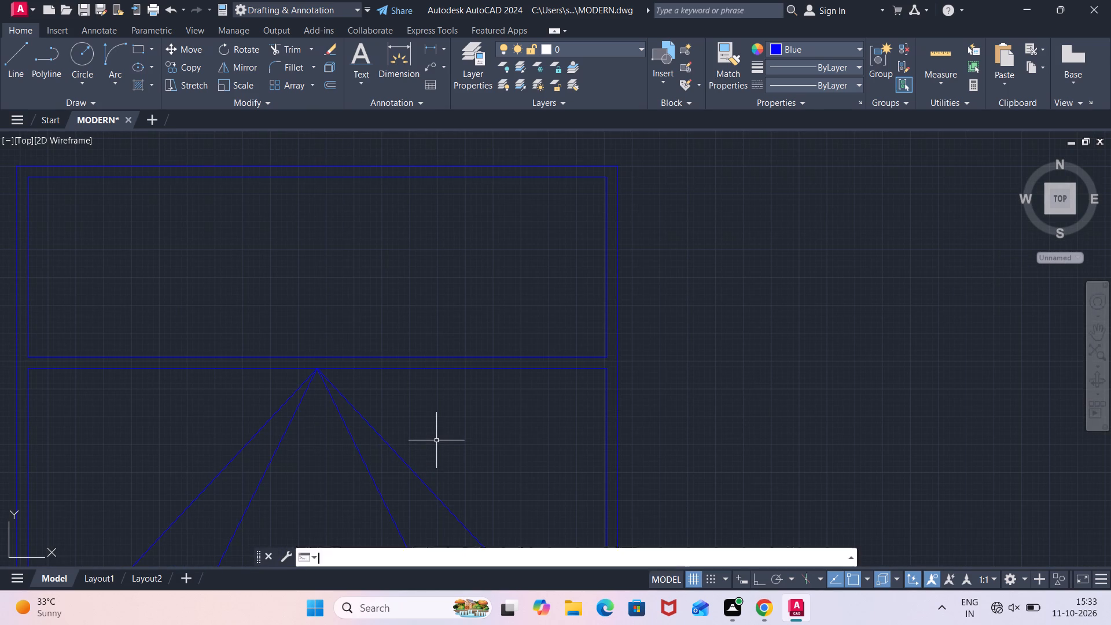
key(Return)
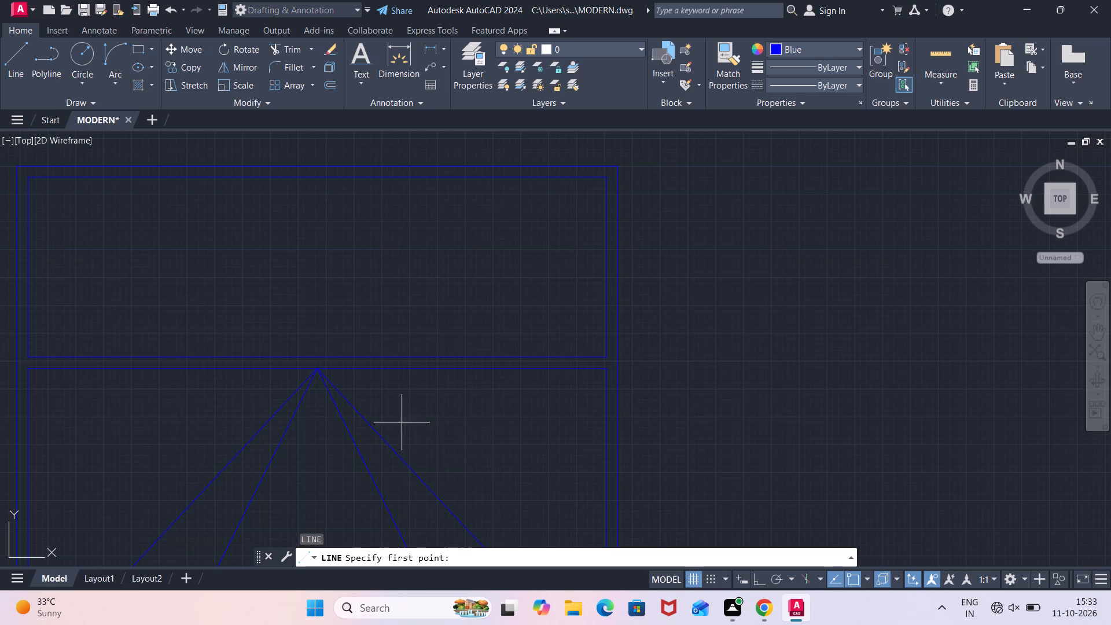
click(318, 354)
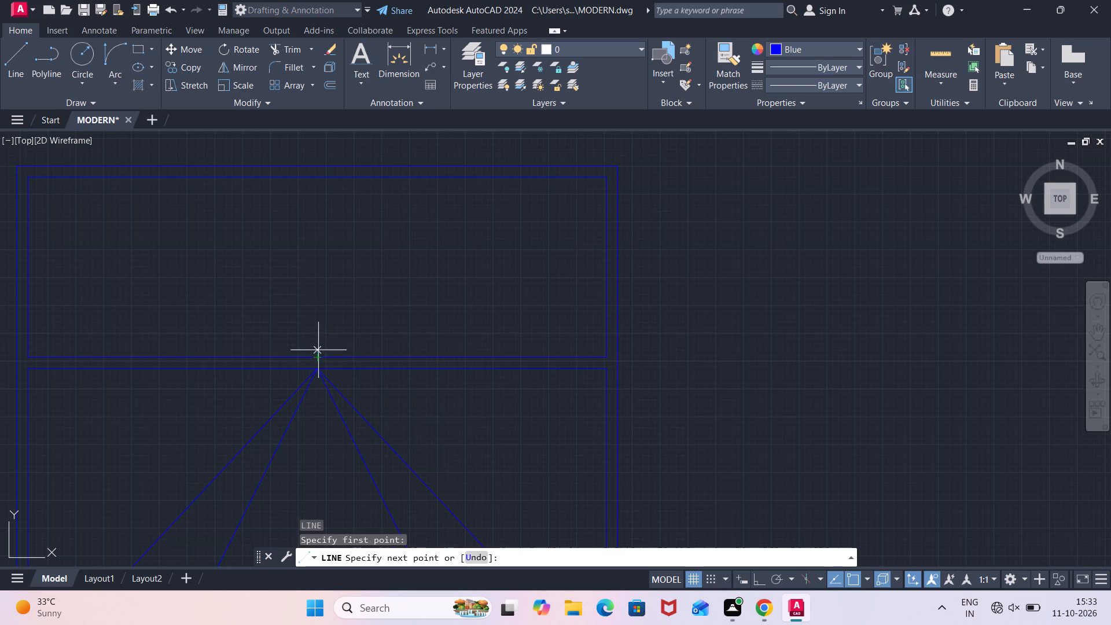
click(314, 177)
key(Escape)
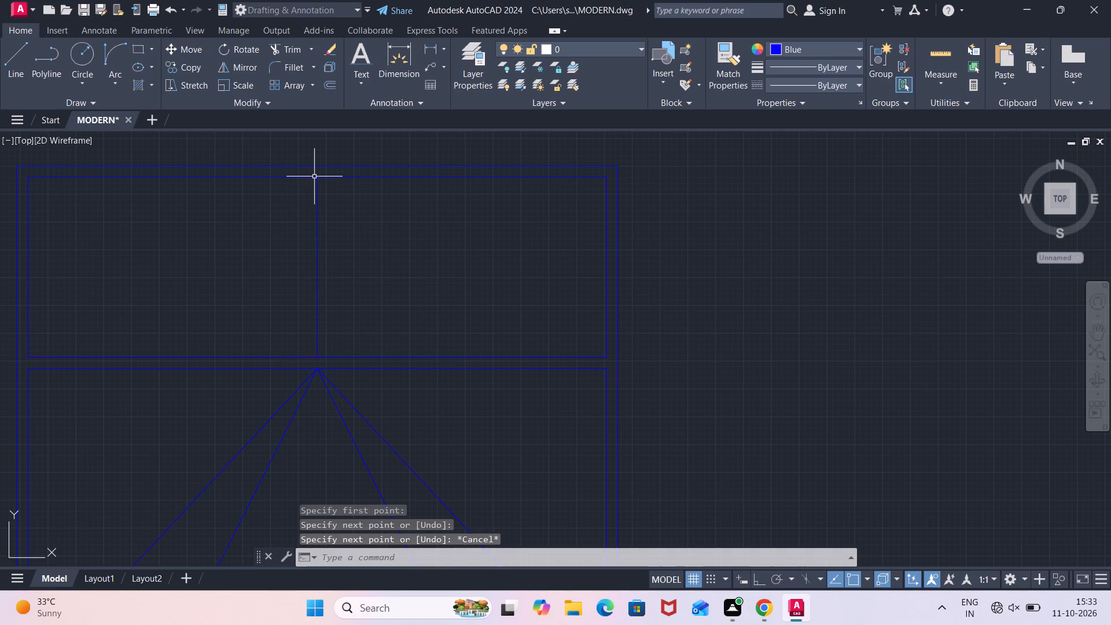
Offset the vertical centre line of the upper section by 0.5" to both its west and east sides.
text(OFF)
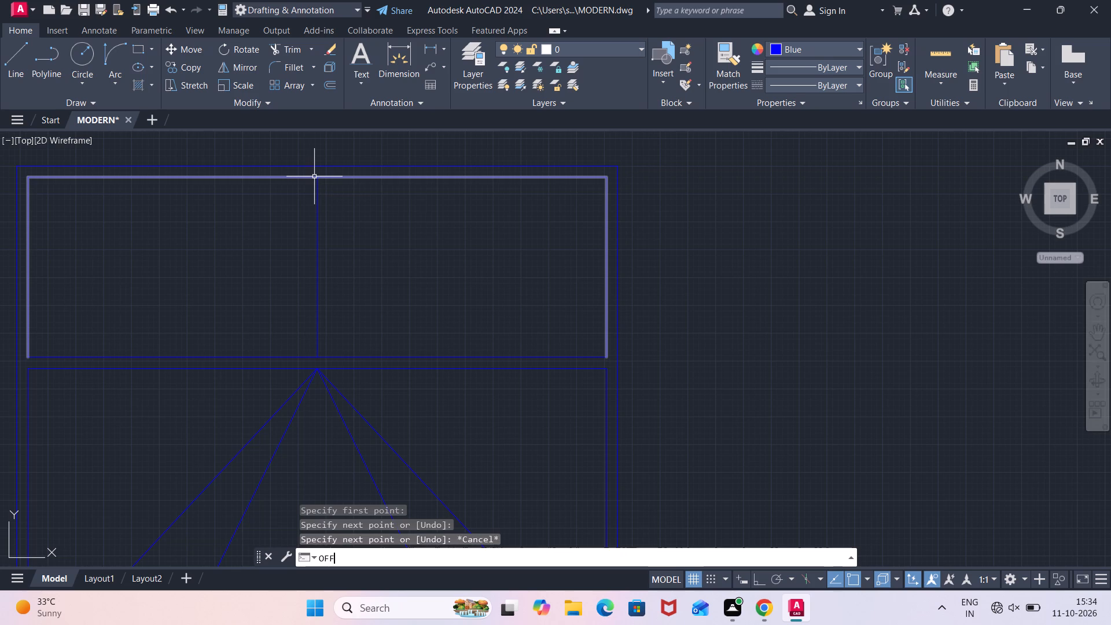
key(Return)
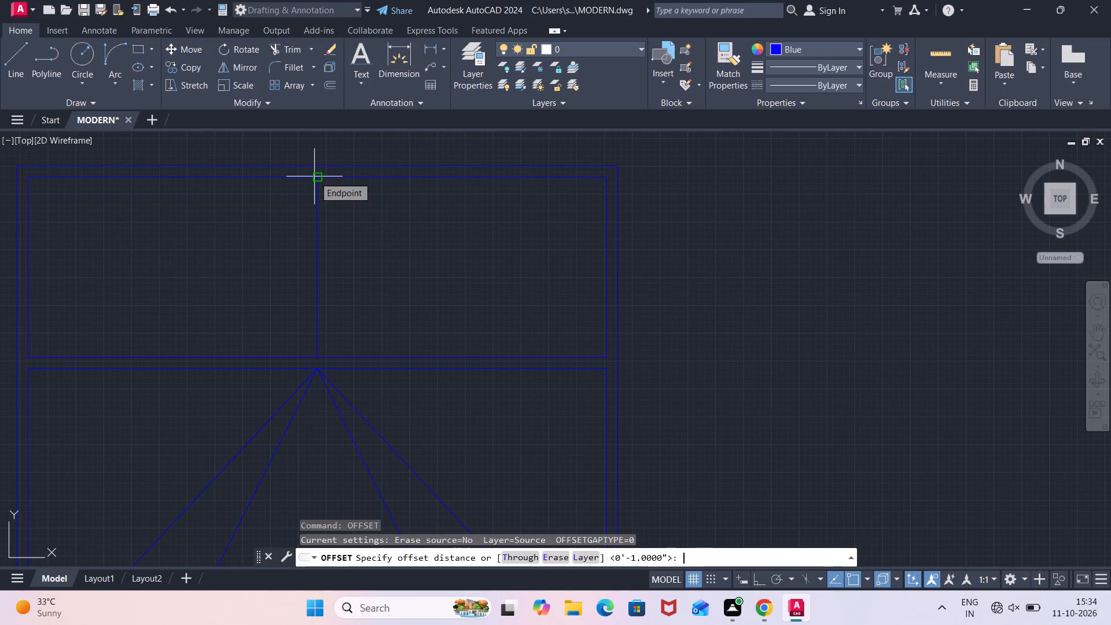
text(0.5")
key(Return)
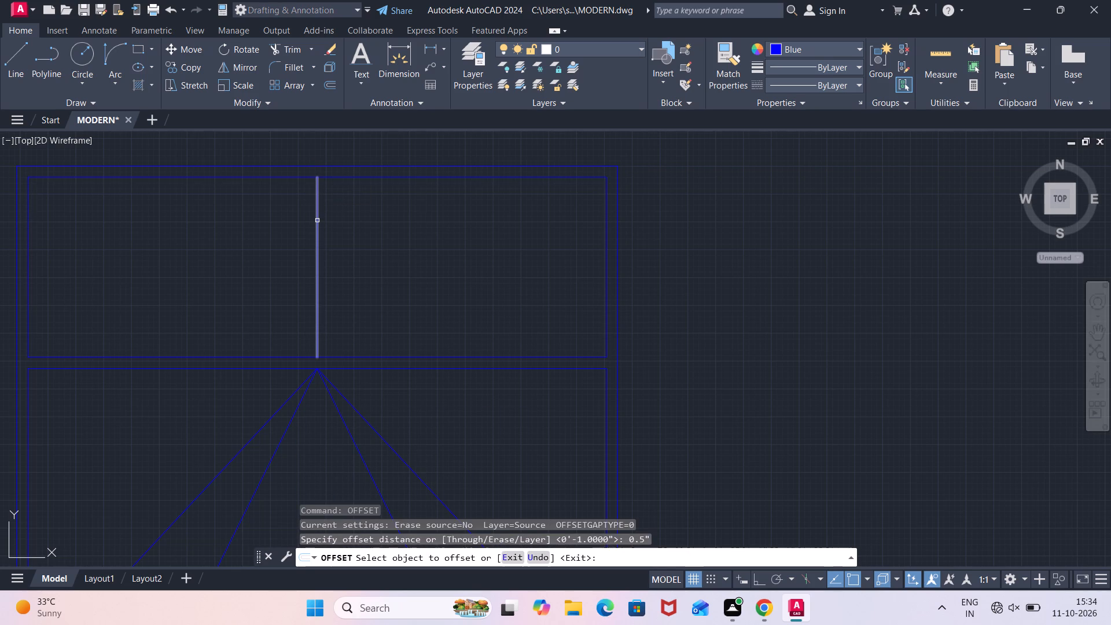
click(317, 220)
click(282, 221)
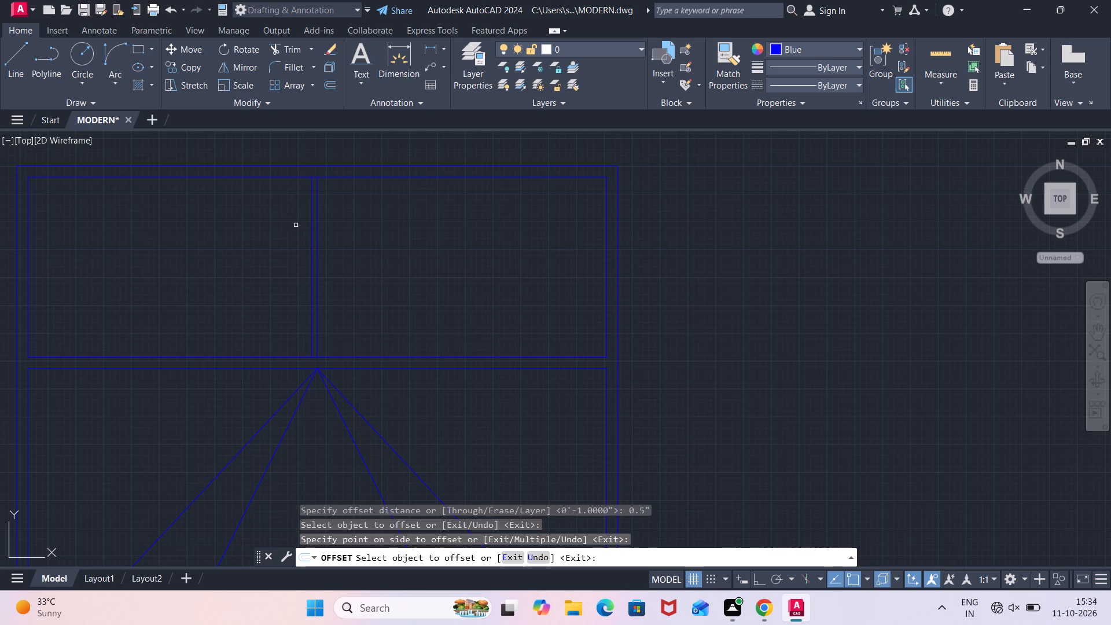
click(319, 247)
click(333, 254)
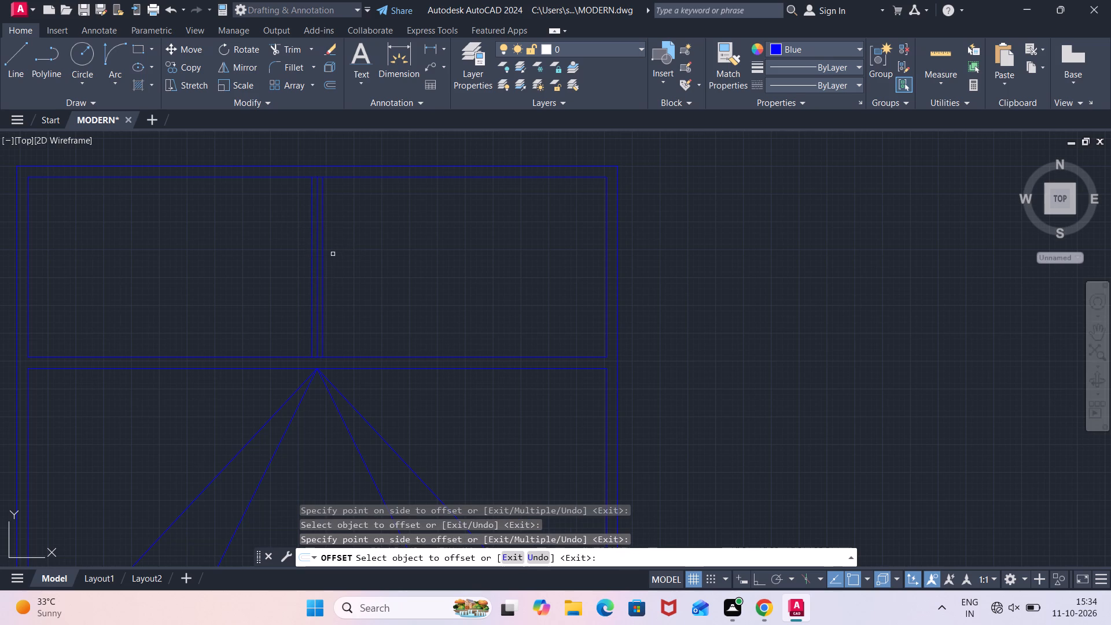
scroll(333, 255, up, 1)
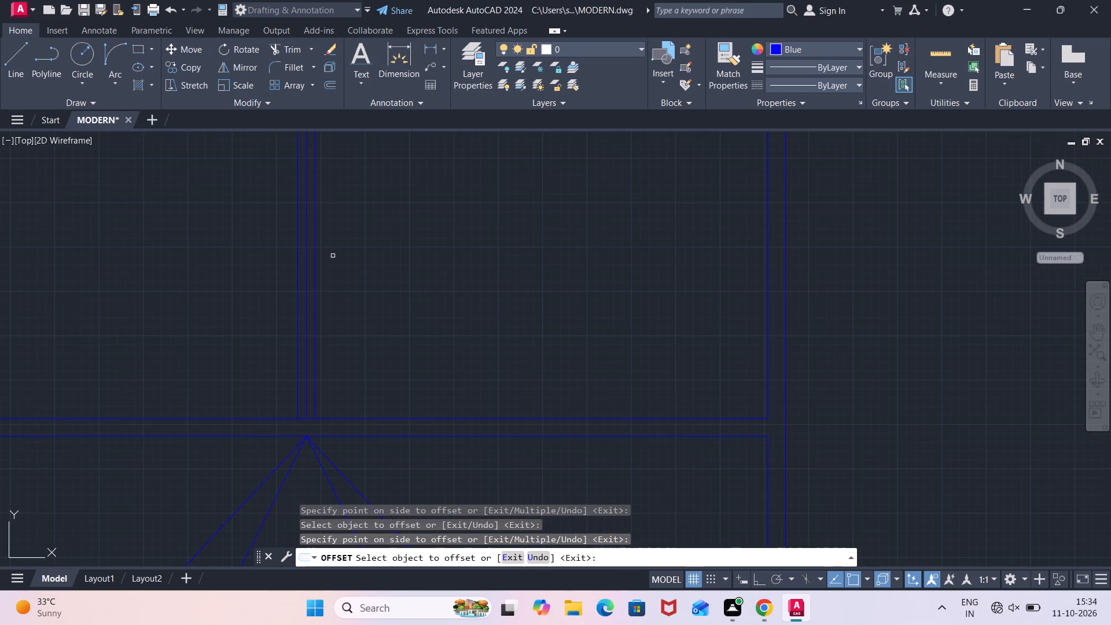
Delete the original vertical centre line between its two offset copies in the bed's upper section.
key(Escape)
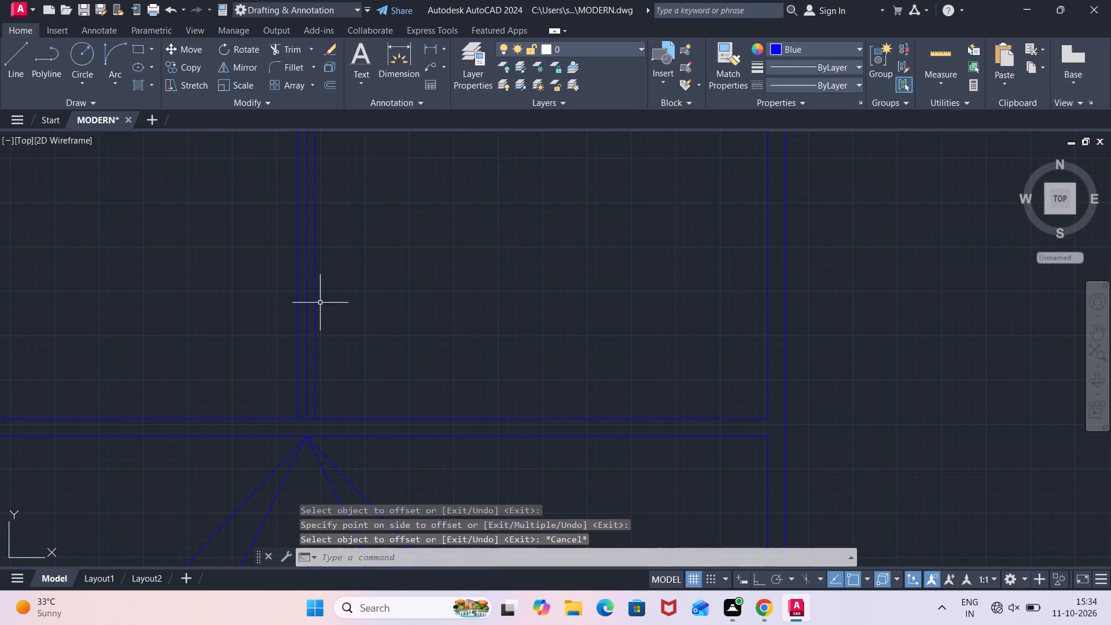
click(306, 329)
key(Delete)
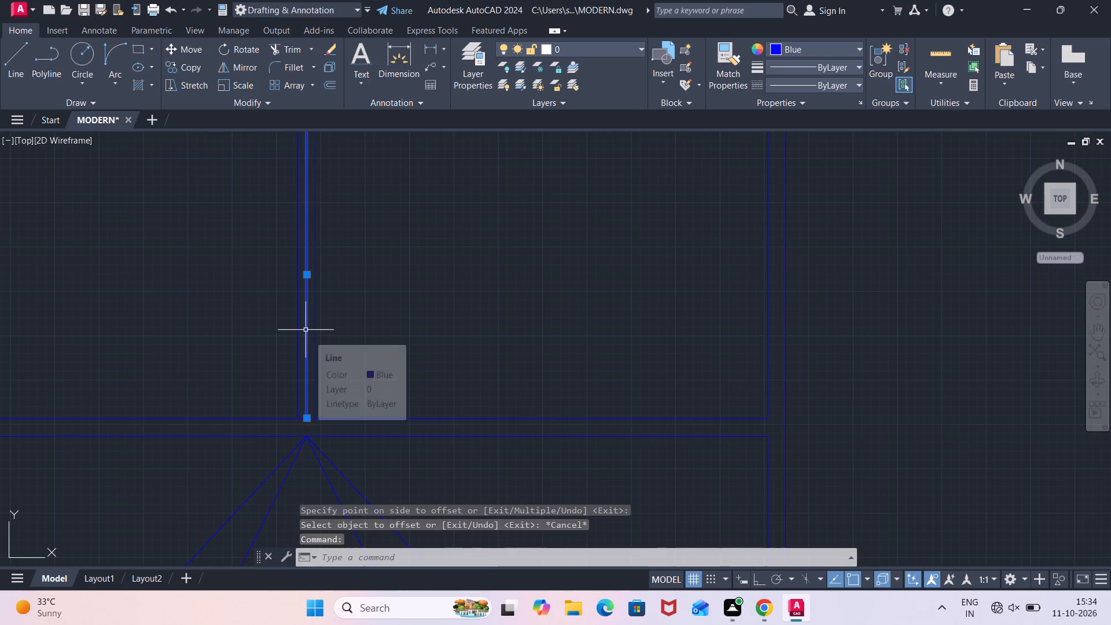
Trim the upper cross line and the inner top edge between the two vertical divider lines of the bed.
text(TR)
key(Return)
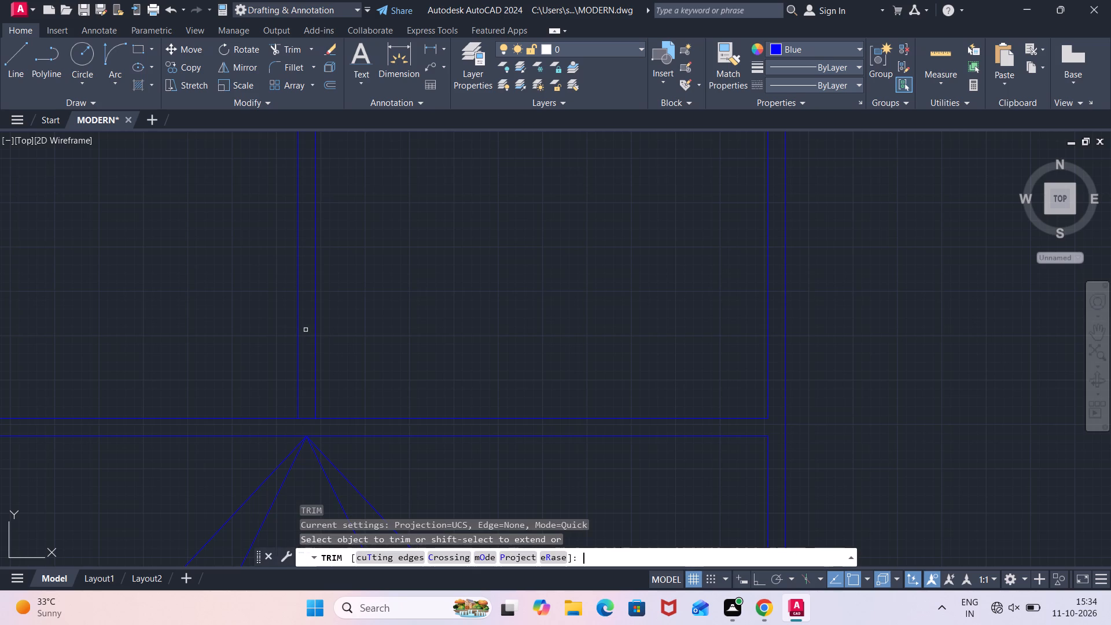
click(305, 420)
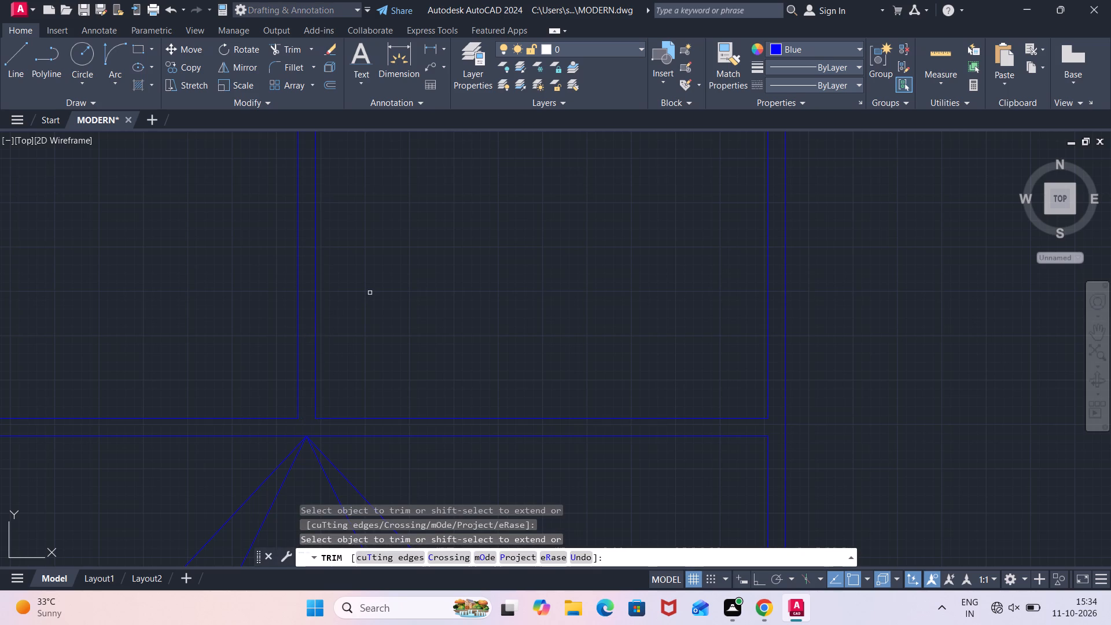
scroll(370, 293, down, 1)
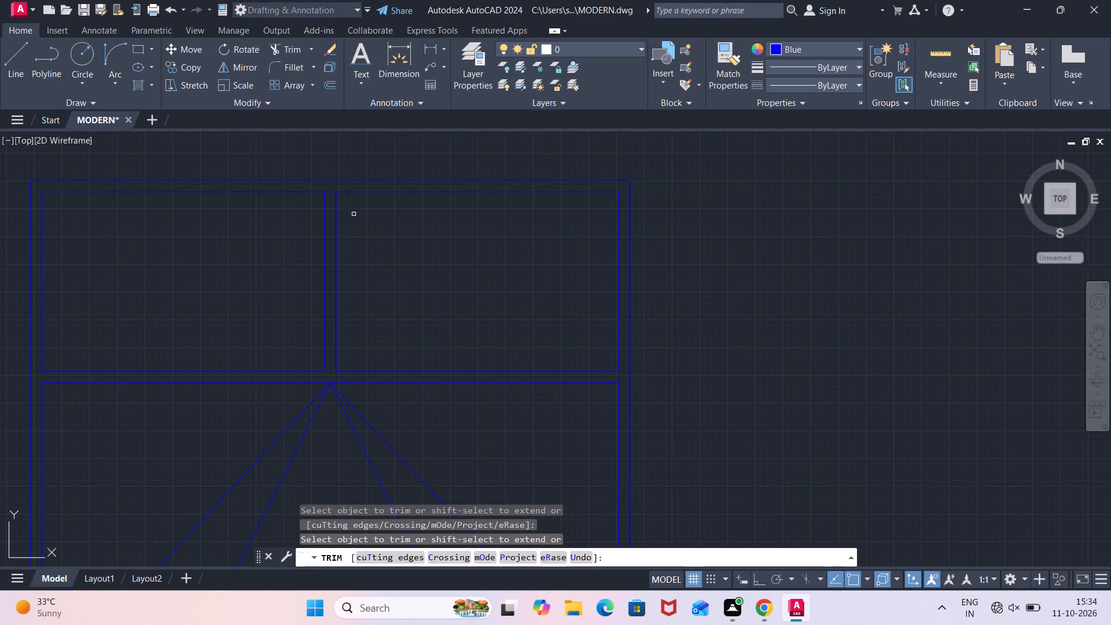
click(331, 191)
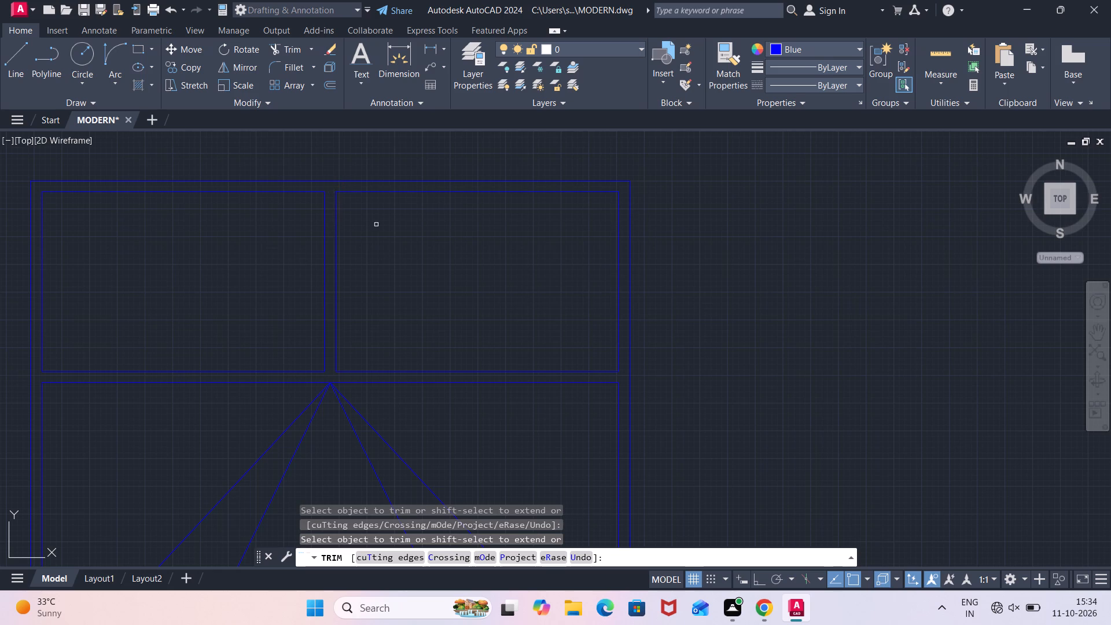
scroll(409, 249, down, 3)
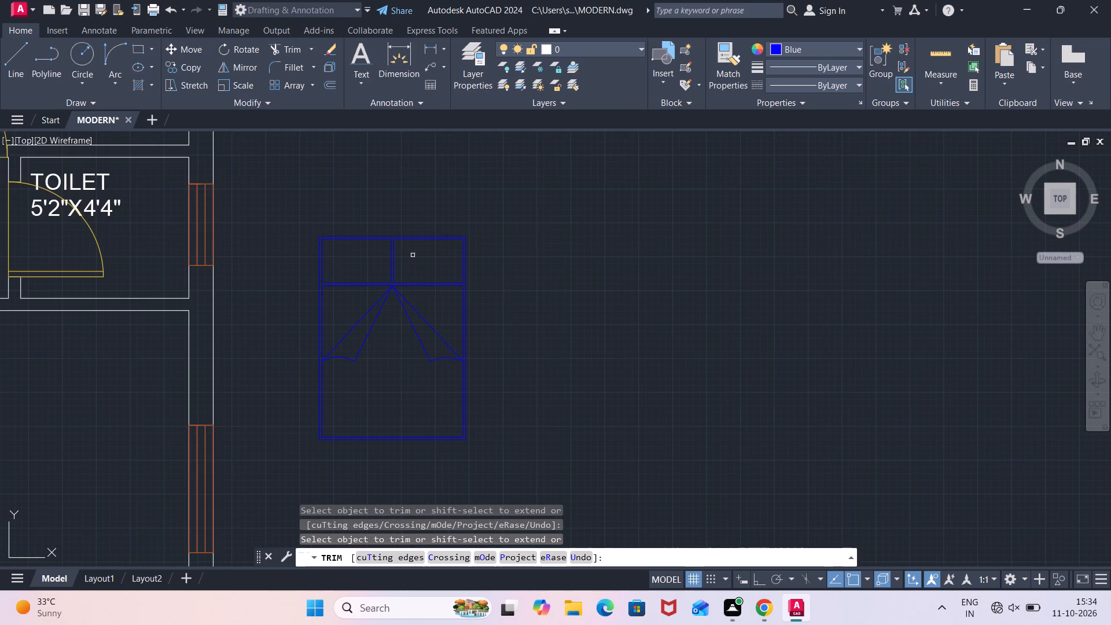
key(Escape)
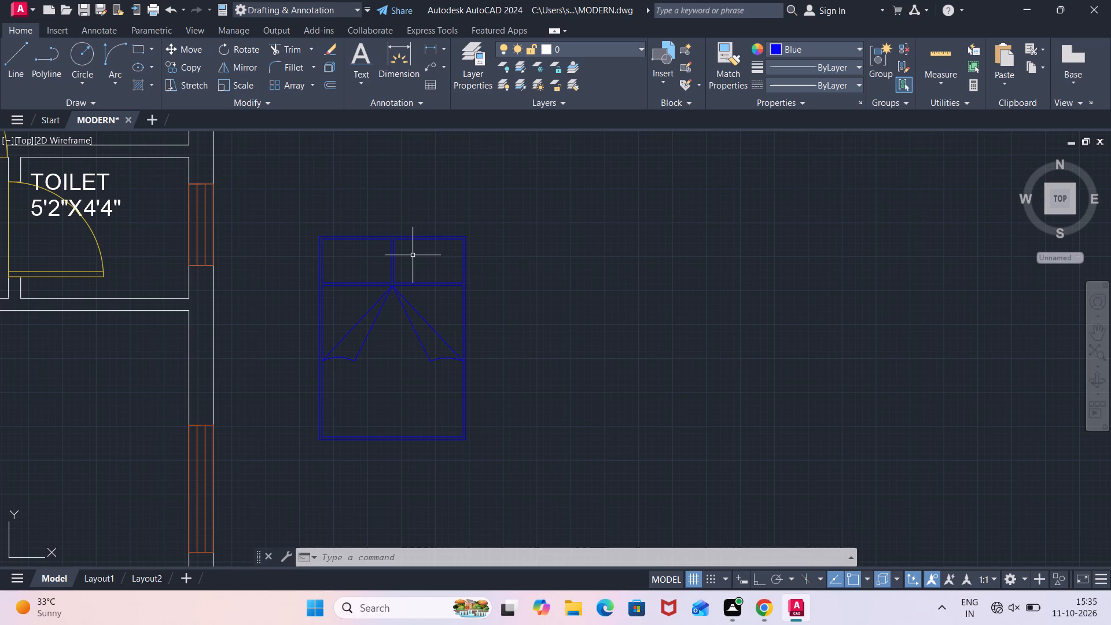
key(Escape)
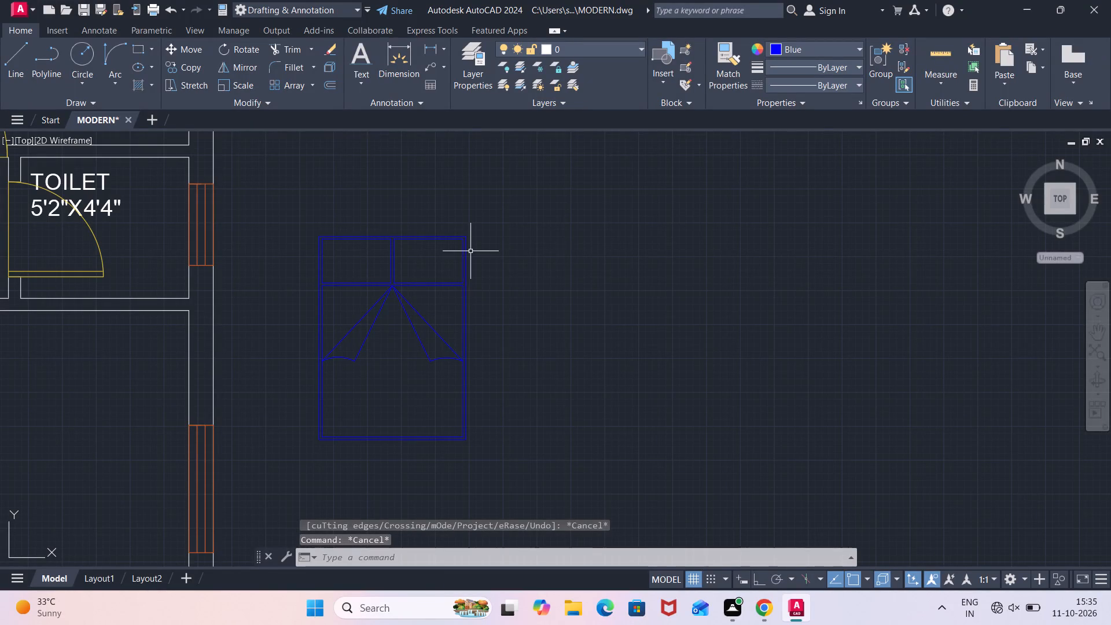
Draw a 4.5' by 6.25' rectangle east of the finished bed, its top roughly level with the bed's top edge.
scroll(563, 244, up, 2)
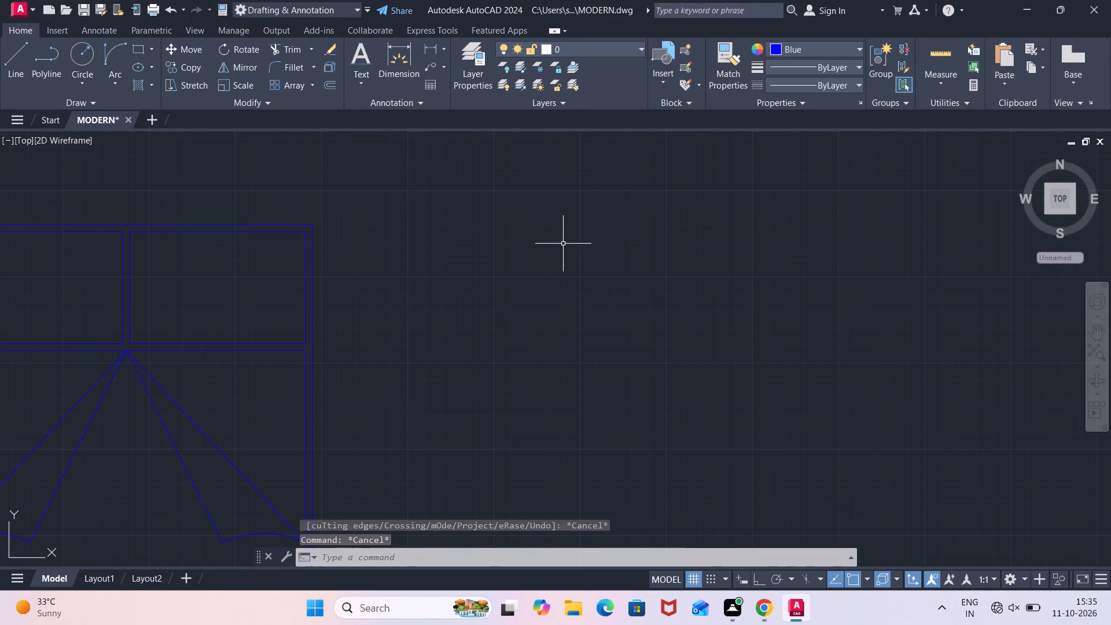
text(REC)
key(Return)
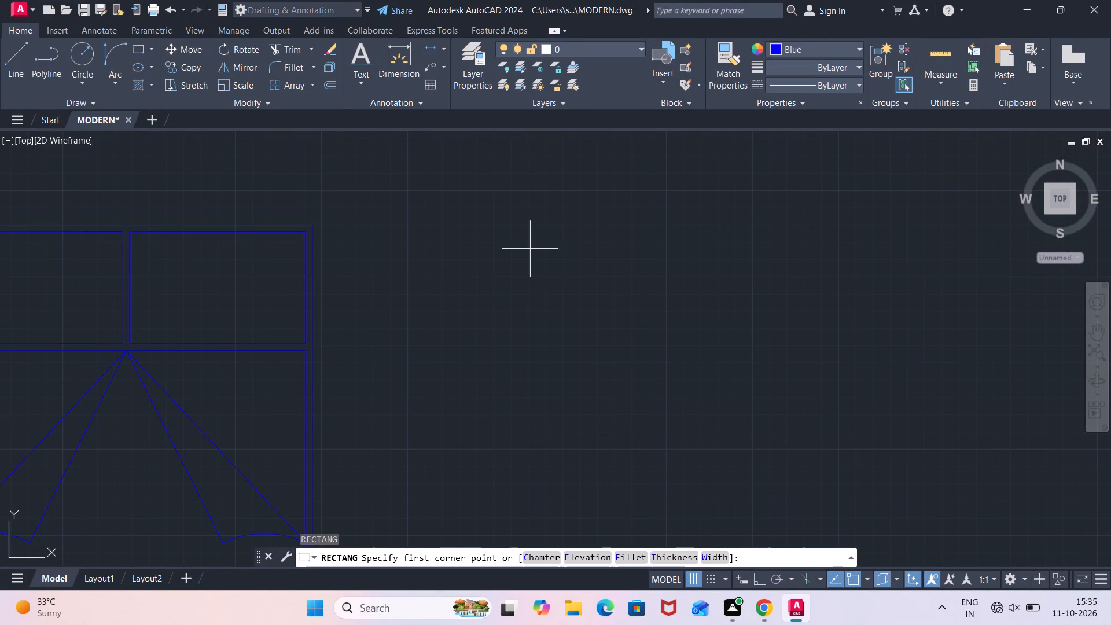
click(505, 233)
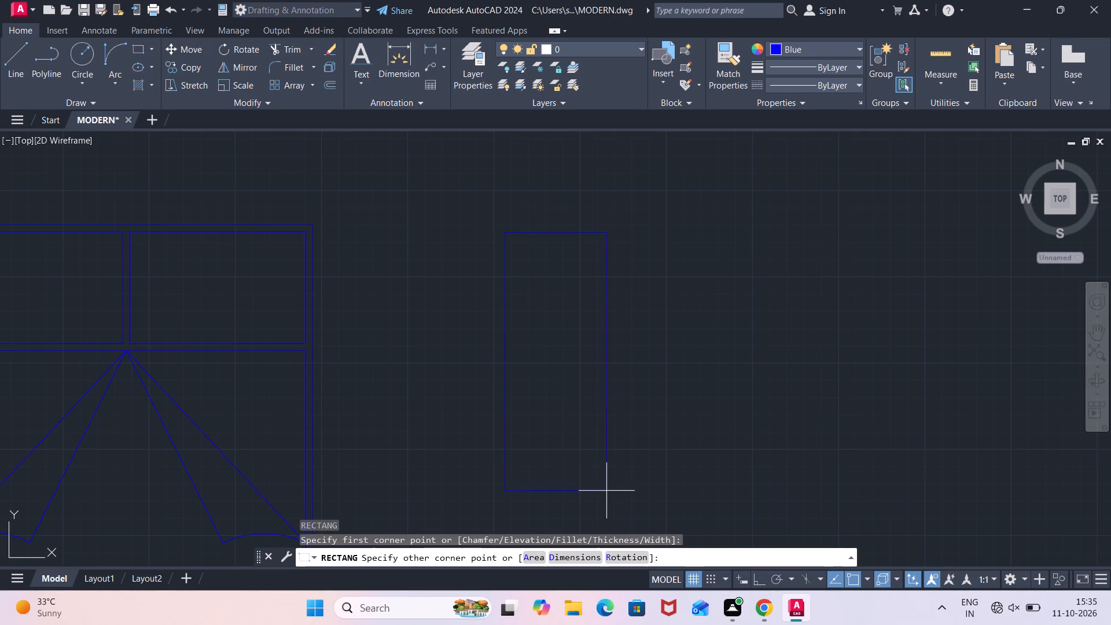
click(556, 560)
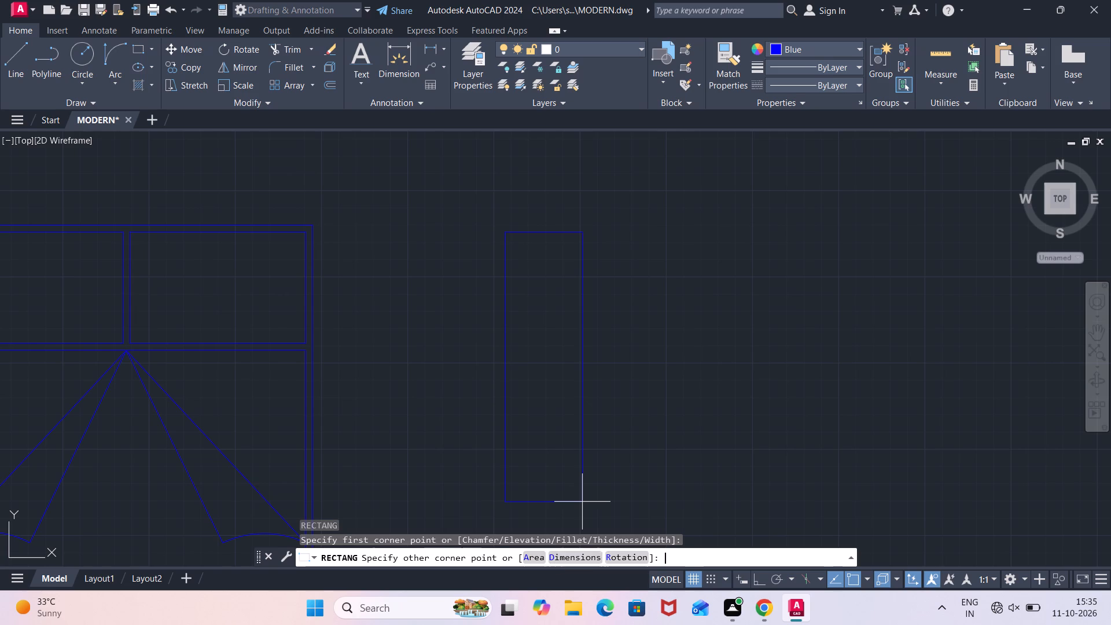
text(4.5)
key(apostrophe)
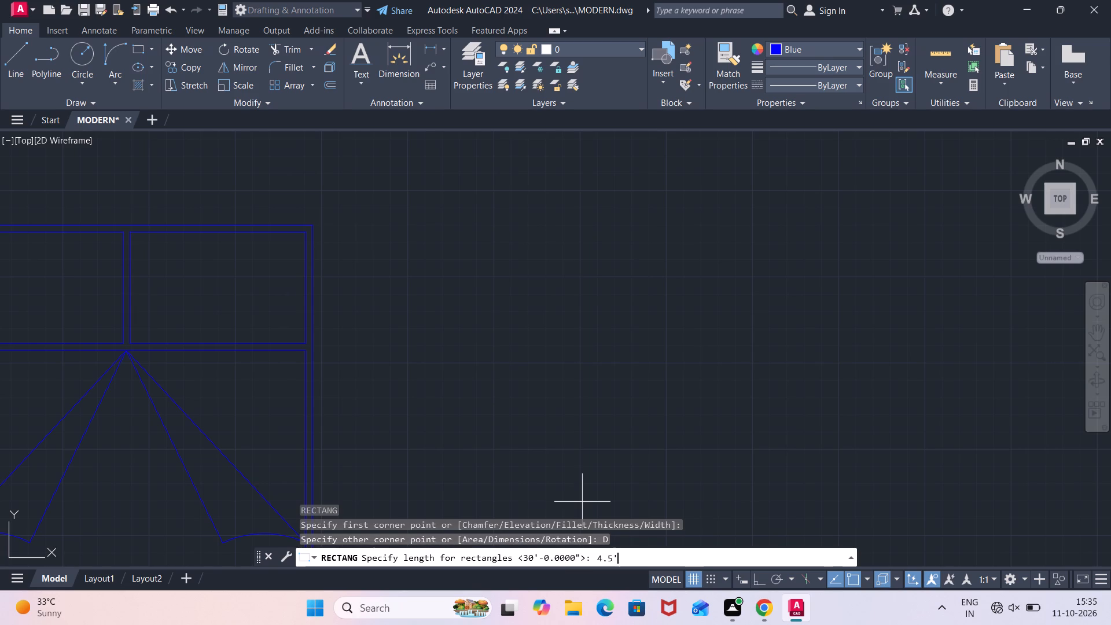
key(Return)
text(6.25)
key(apostrophe)
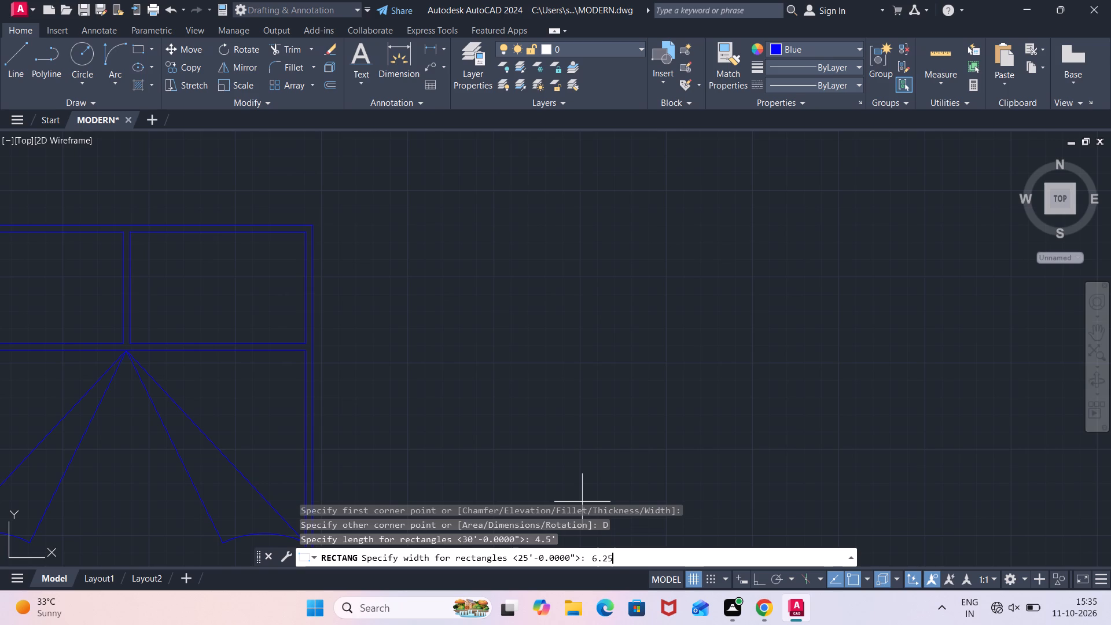
key(Return)
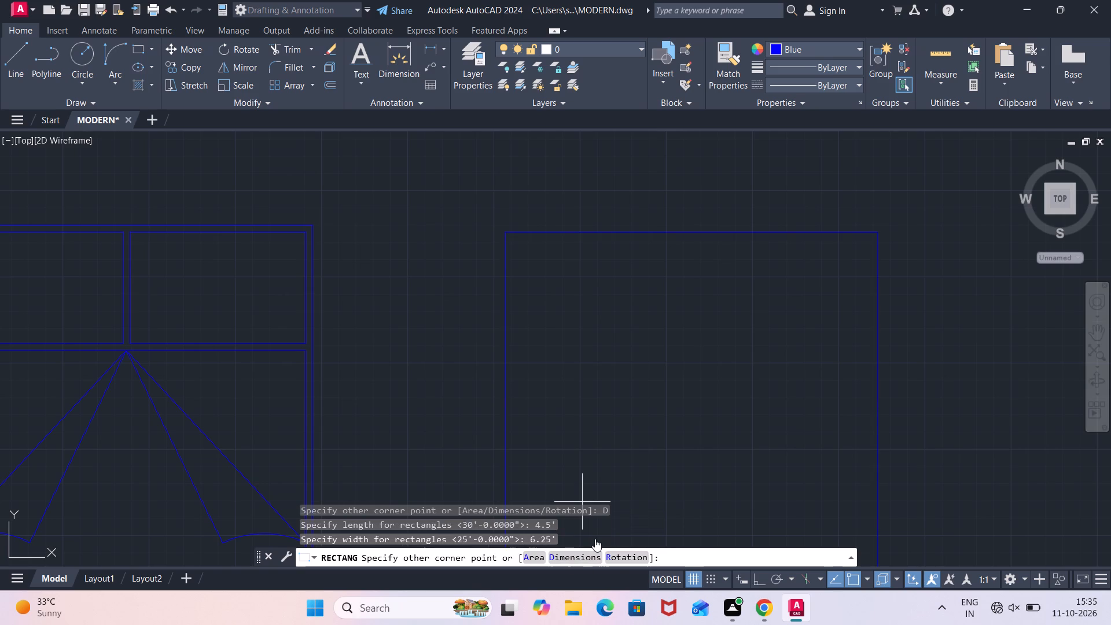
click(602, 537)
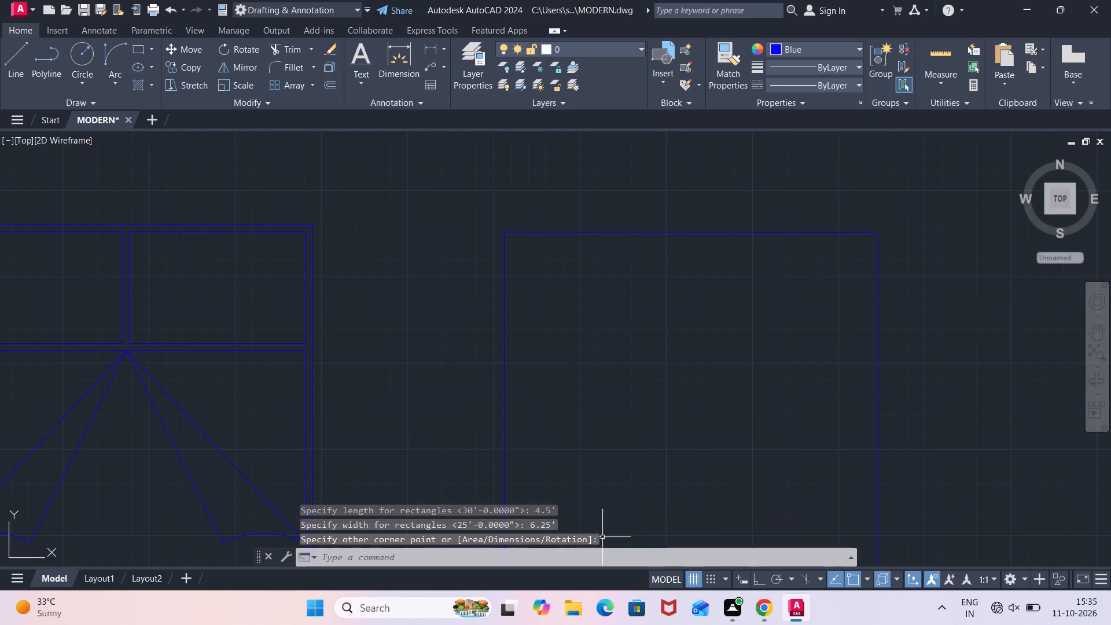
Offset the new rectangle 1" inward to form the second bed's inner outline.
scroll(602, 536, down, 2)
middle_drag(613, 506, 550, 396)
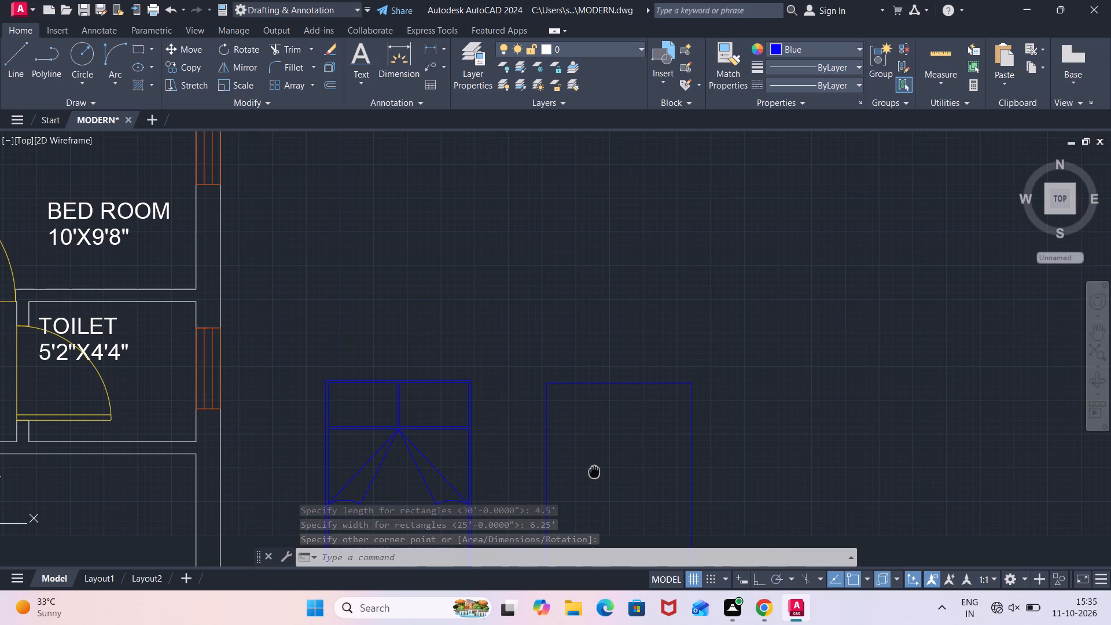
middle_drag(550, 396, 528, 355)
scroll(528, 355, up, 3)
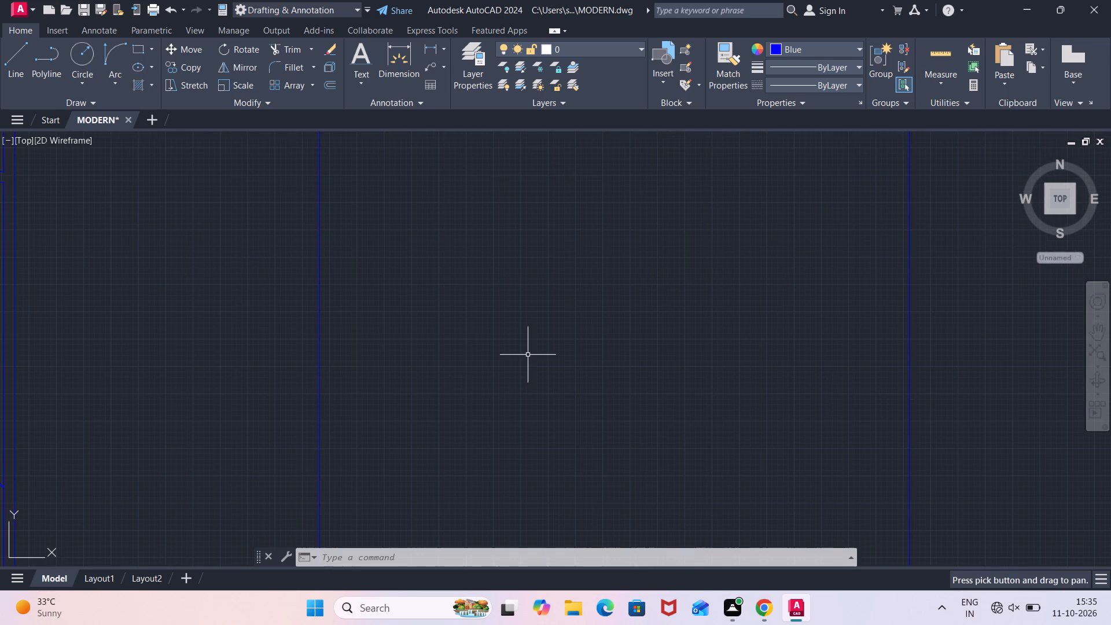
scroll(528, 355, down, 2)
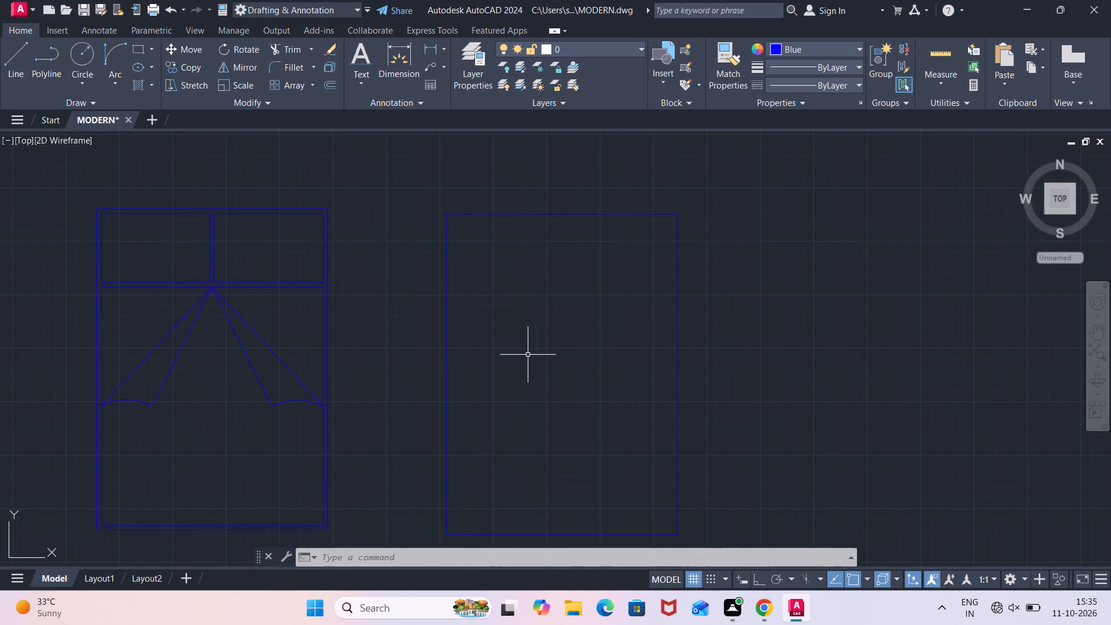
text(OFF)
key(Return)
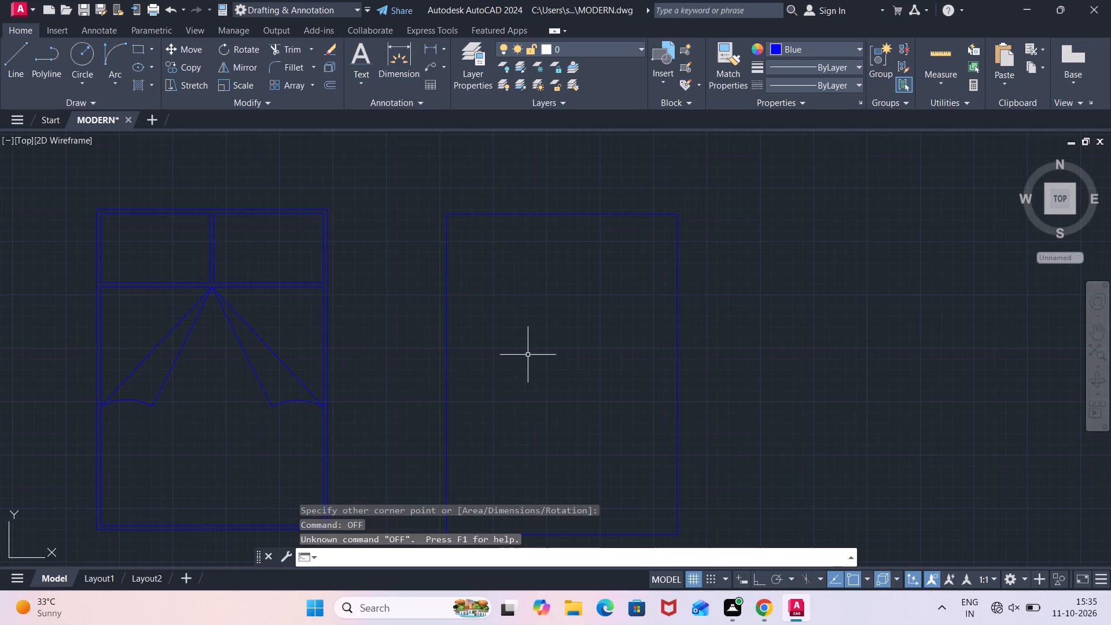
text(OFF)
key(Return)
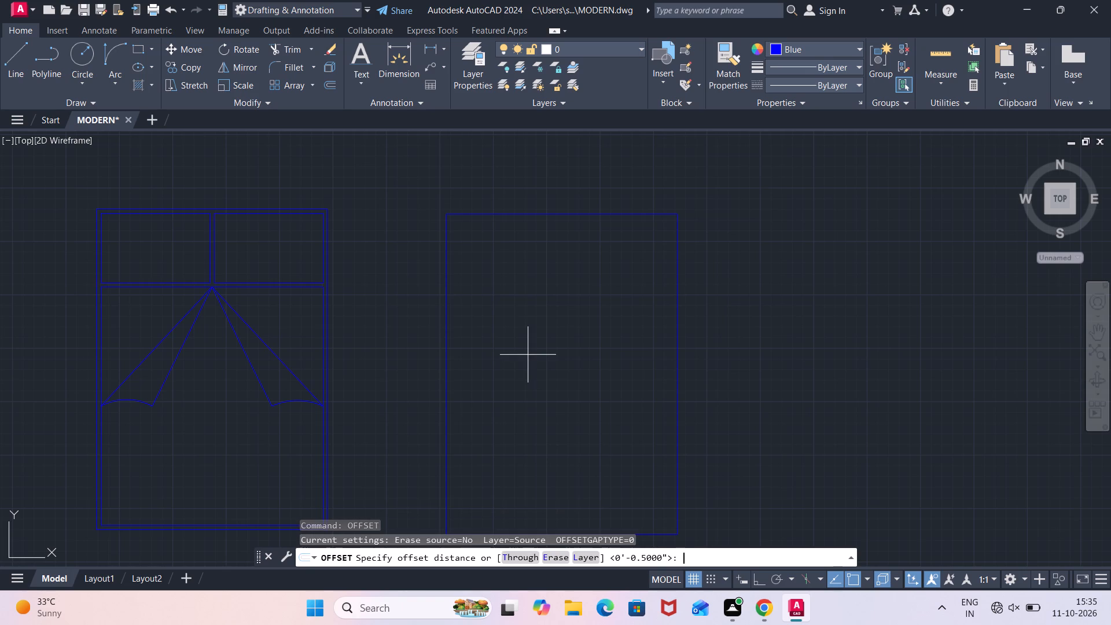
text(1")
key(Return)
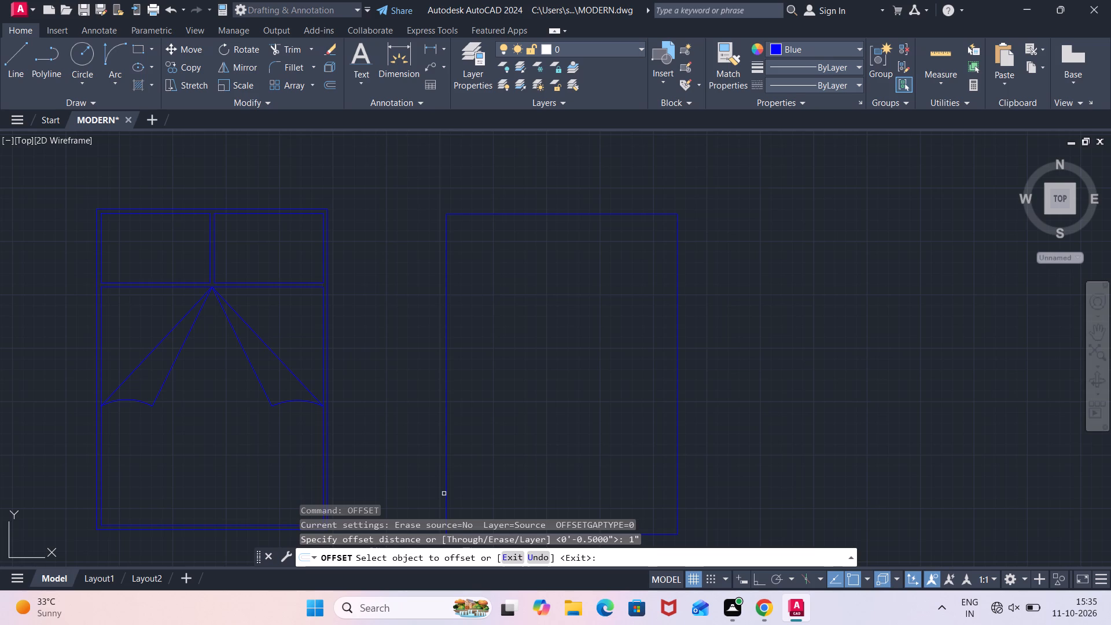
scroll(451, 491, up, 2)
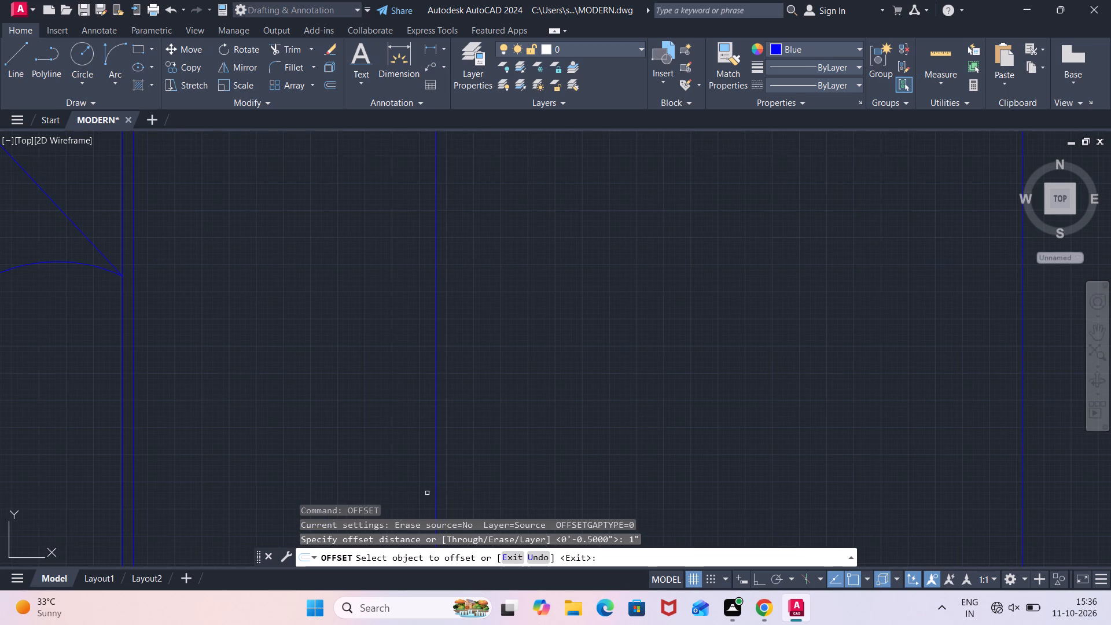
scroll(439, 485, up, 3)
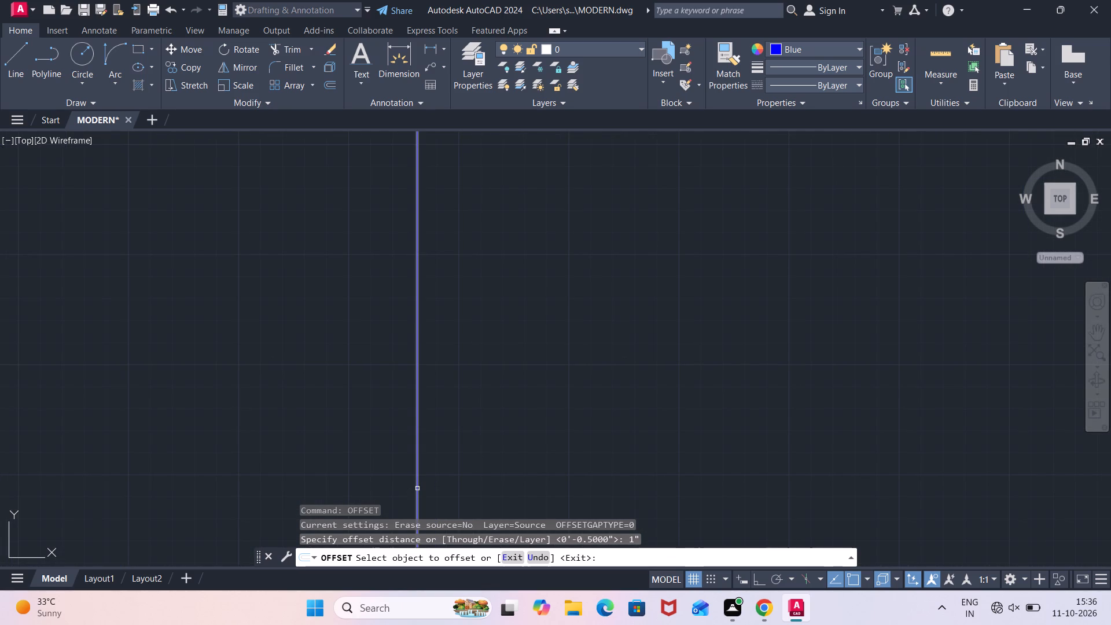
scroll(420, 488, up, 4)
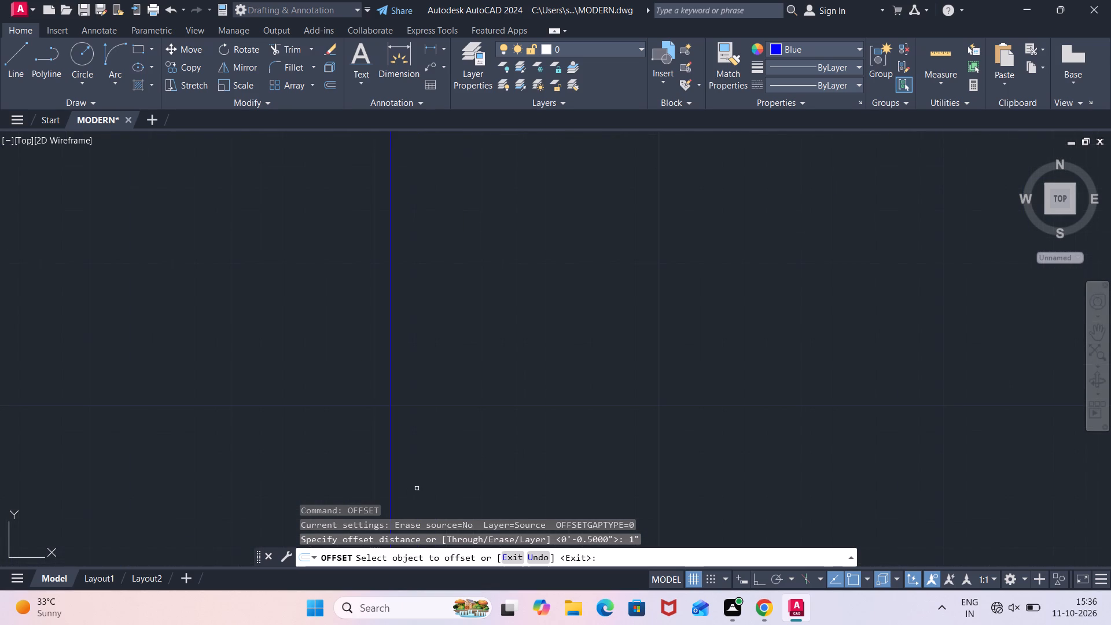
click(391, 492)
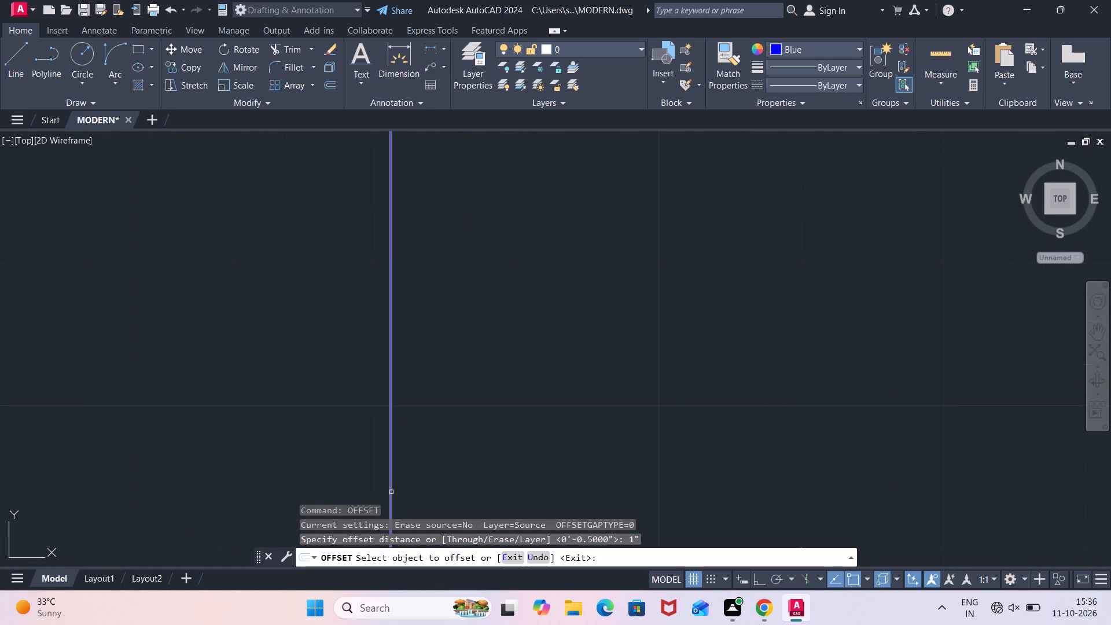
scroll(619, 421, down, 3)
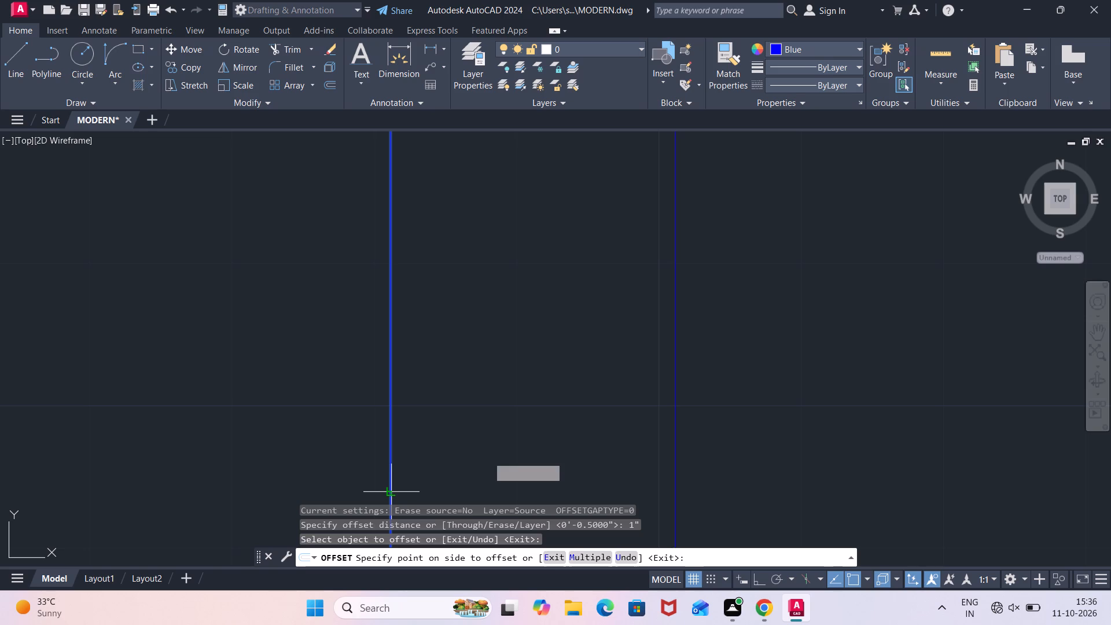
scroll(732, 369, down, 5)
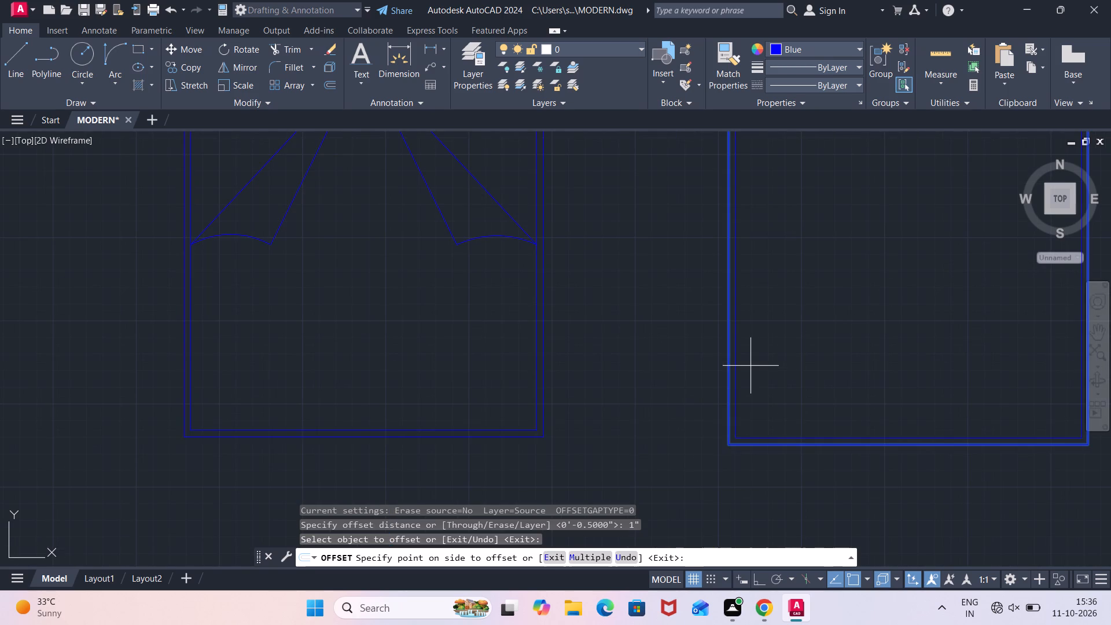
click(751, 365)
middle_drag(768, 362, 767, 363)
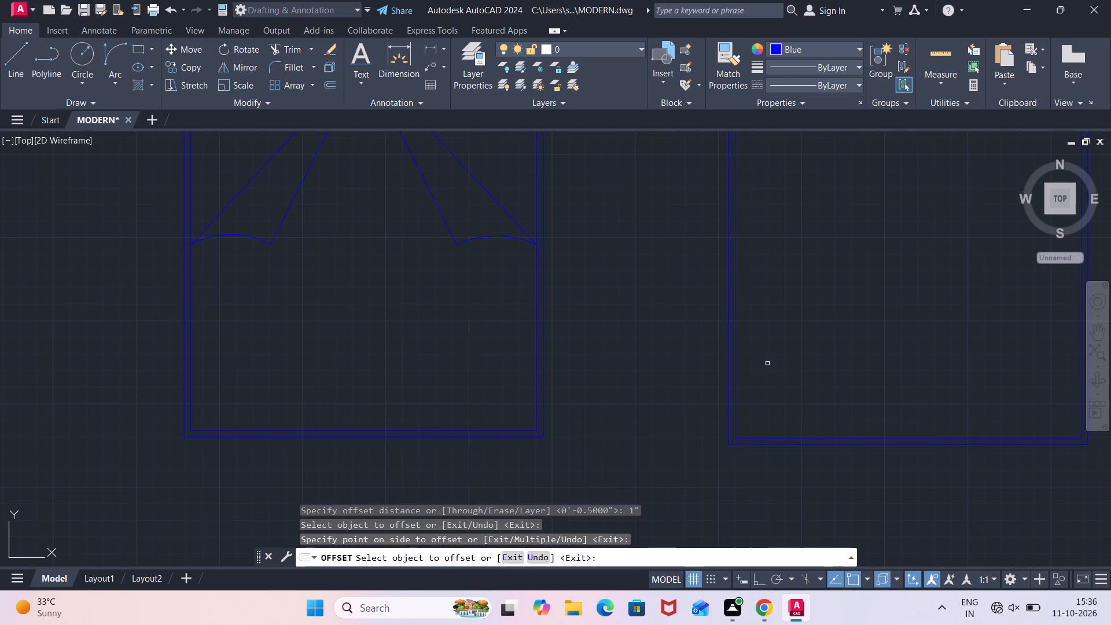
middle_drag(767, 363, 756, 396)
scroll(756, 396, down, 3)
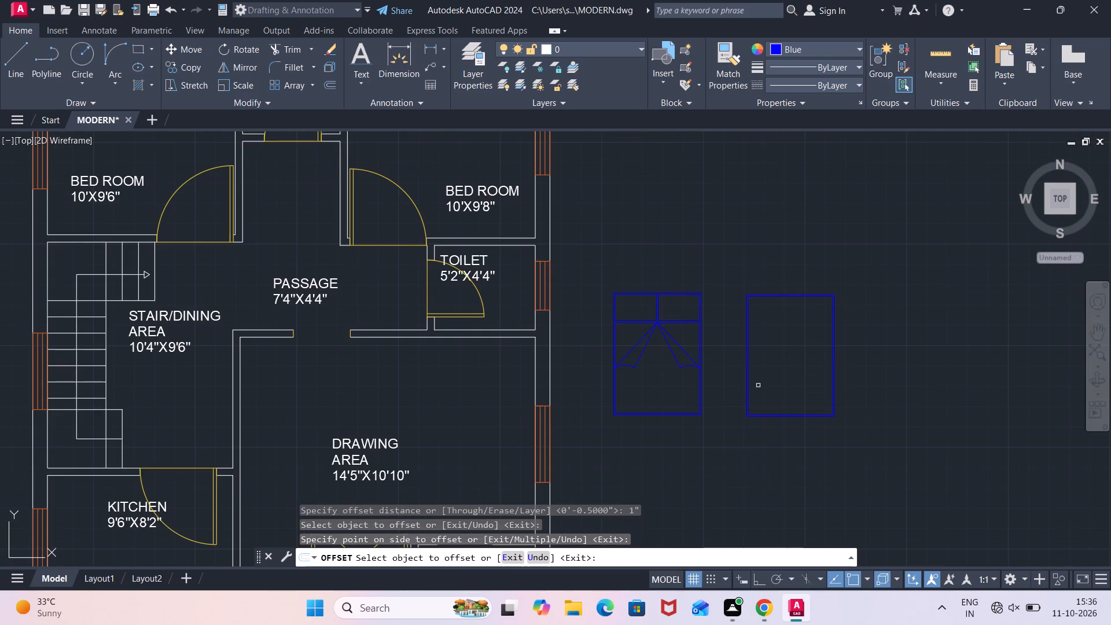
scroll(758, 385, up, 1)
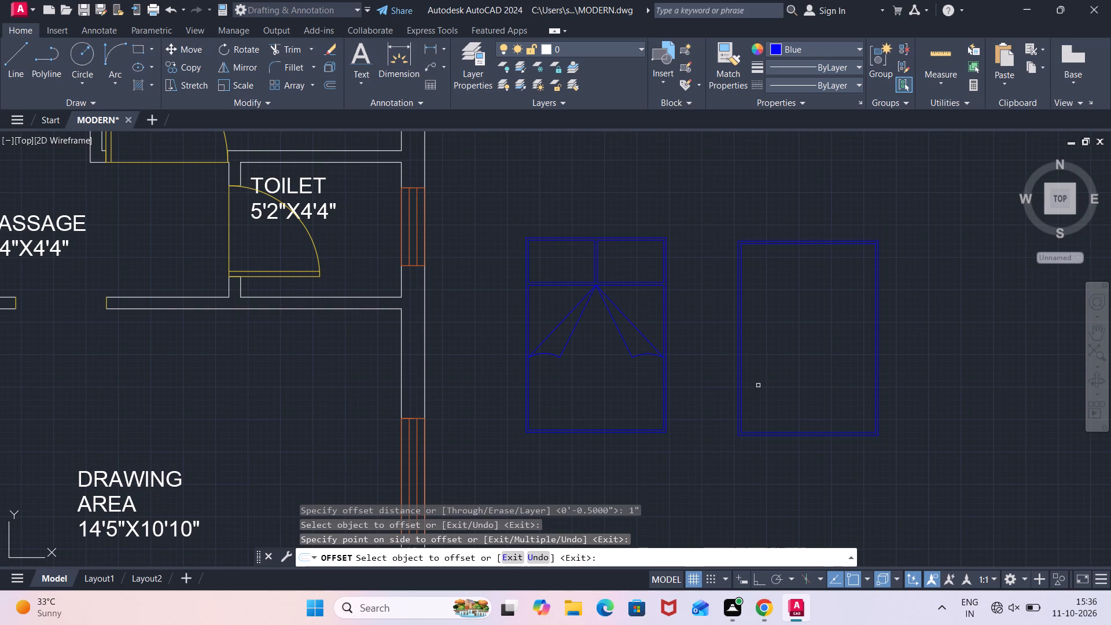
key(Escape)
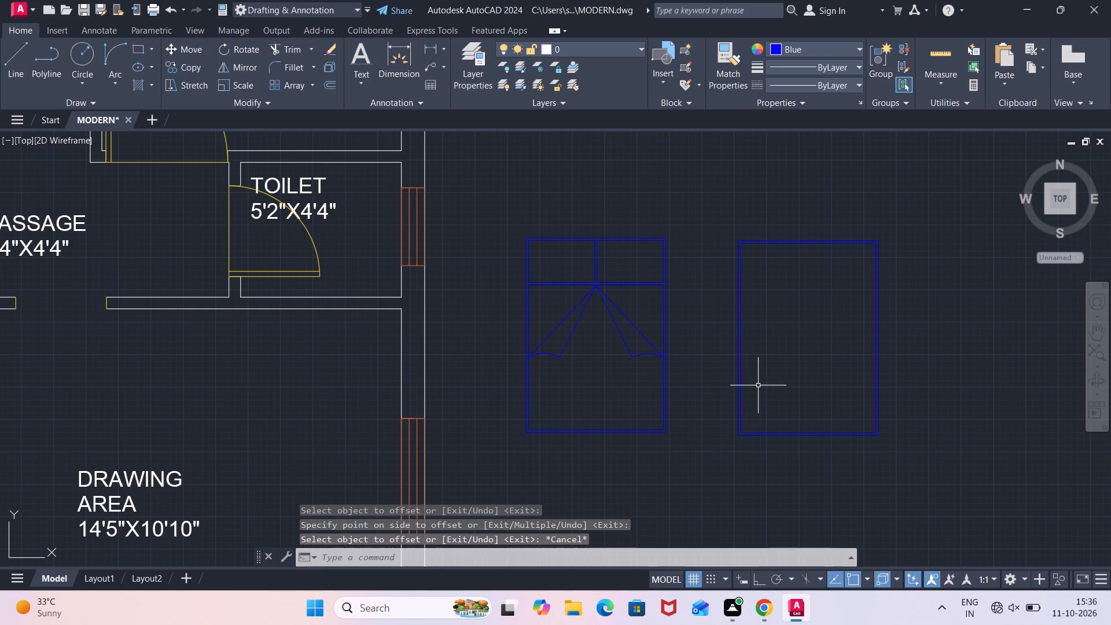
Draw a horizontal line across the upper part of the second bed between the left and right edges of its inner outline.
key(l)
key(Return)
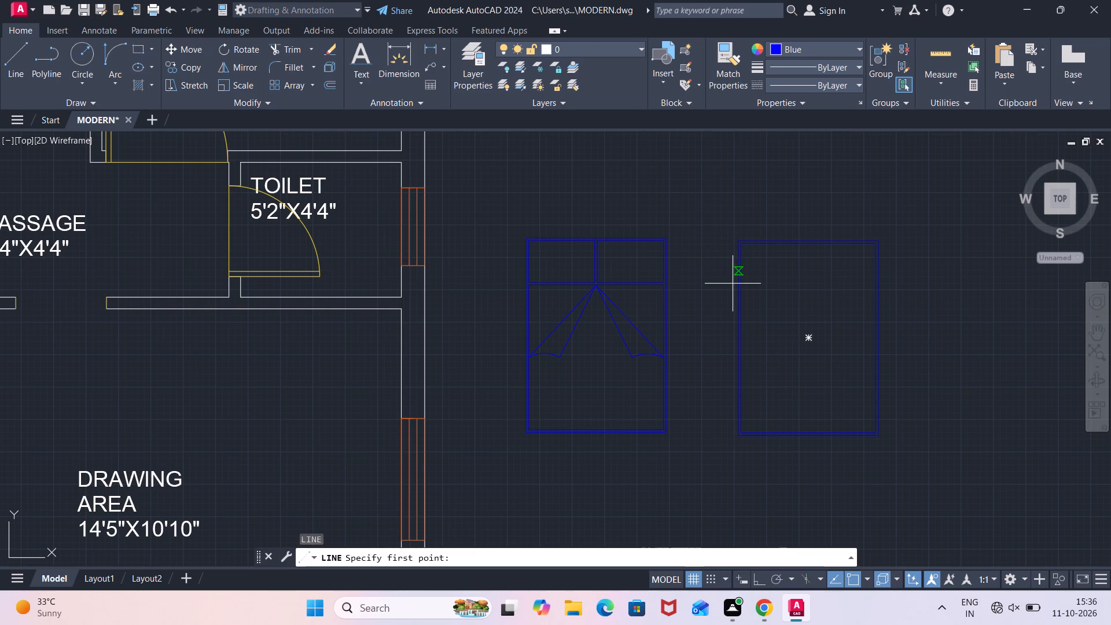
scroll(733, 282, up, 3)
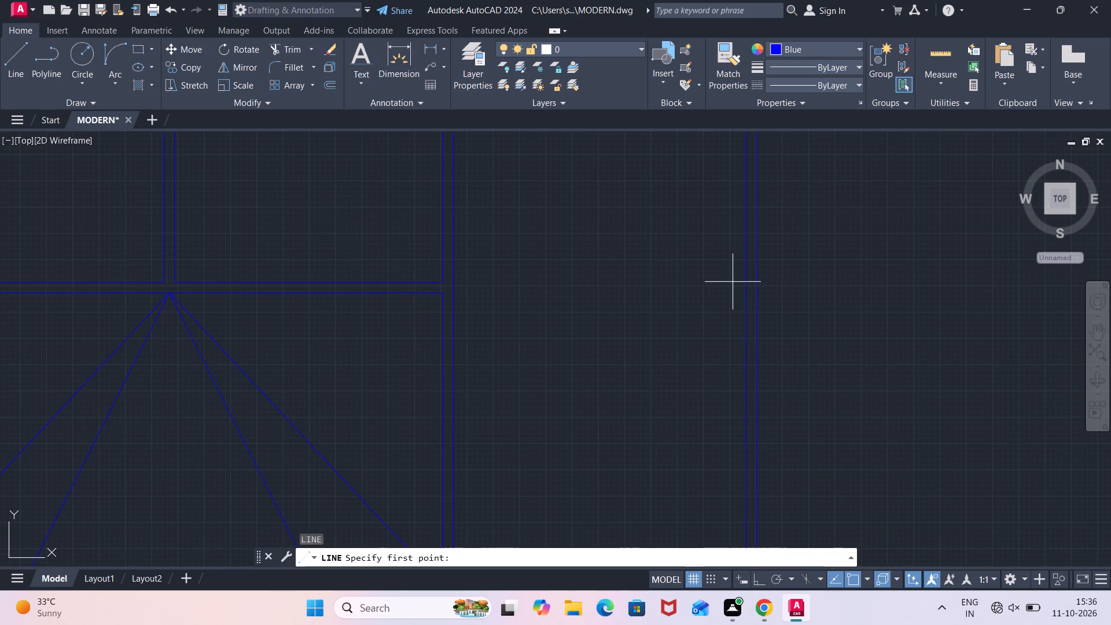
click(759, 266)
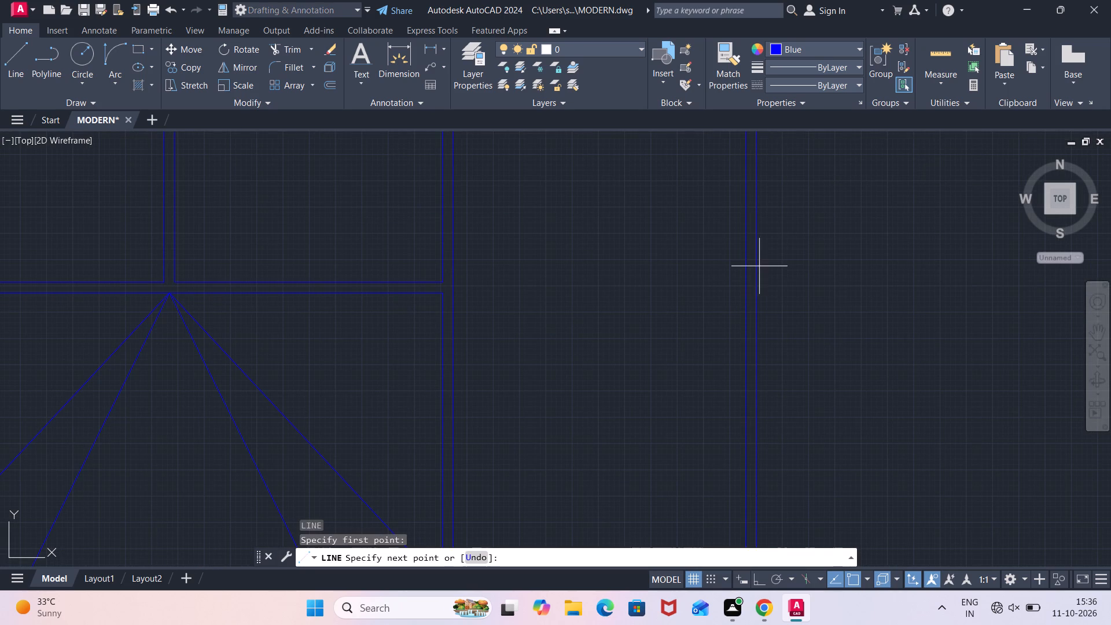
scroll(929, 238, down, 2)
scroll(976, 237, down, 1)
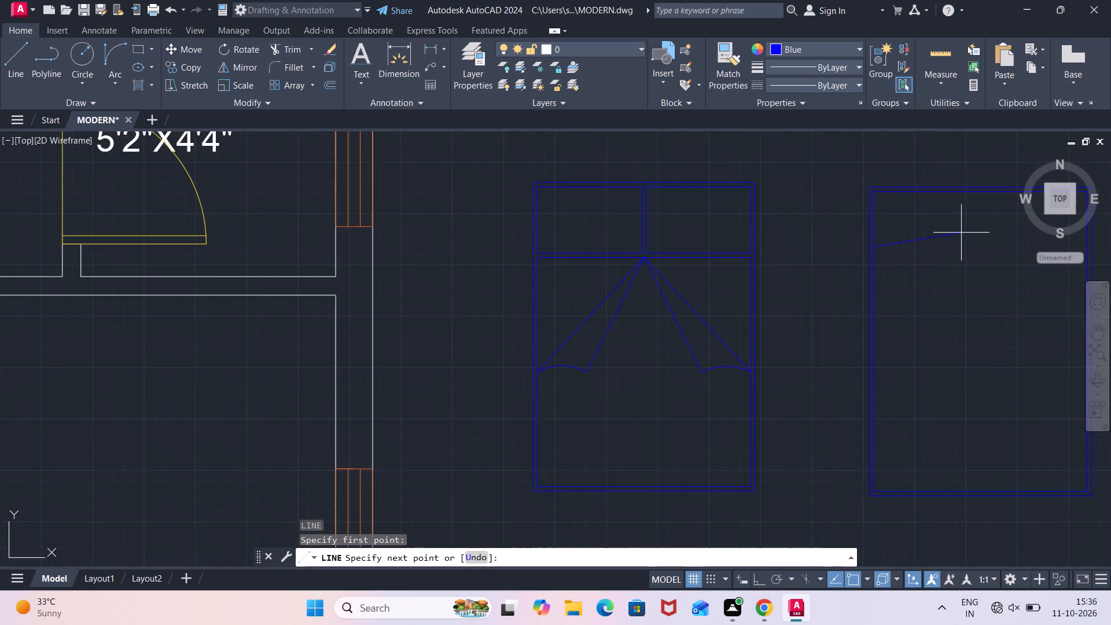
key(F8)
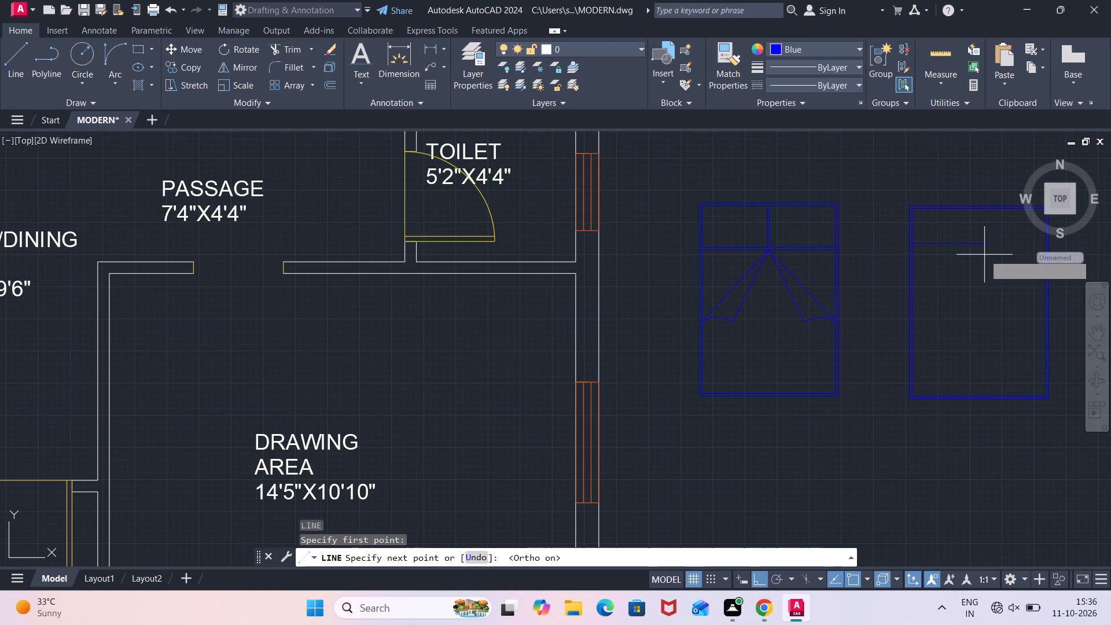
middle_drag(983, 234, 766, 311)
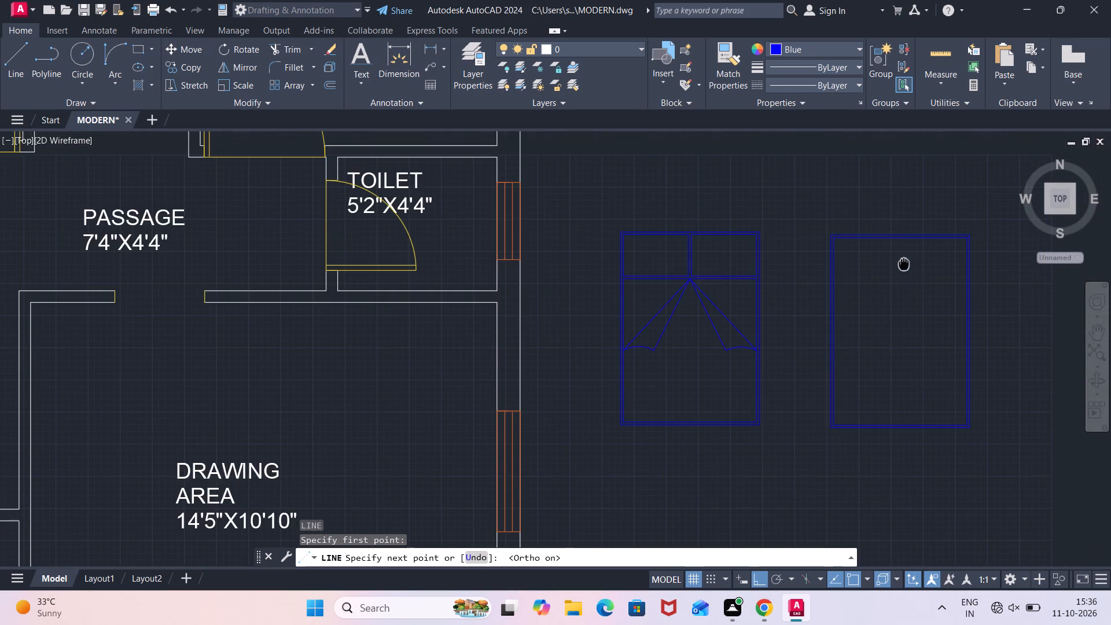
middle_drag(766, 311, 757, 315)
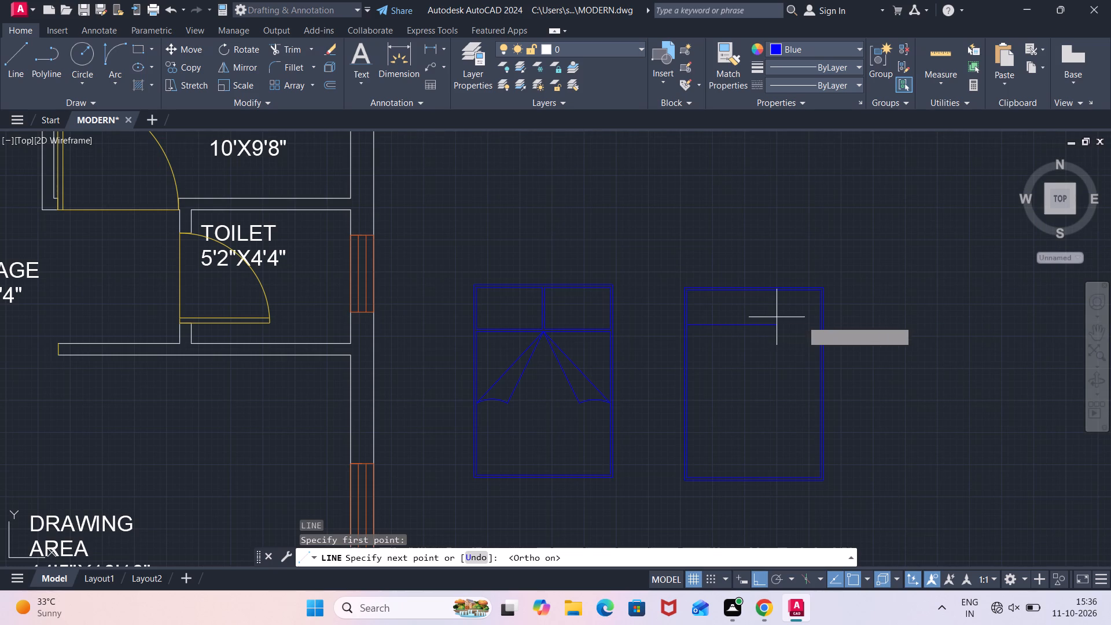
scroll(801, 321, up, 3)
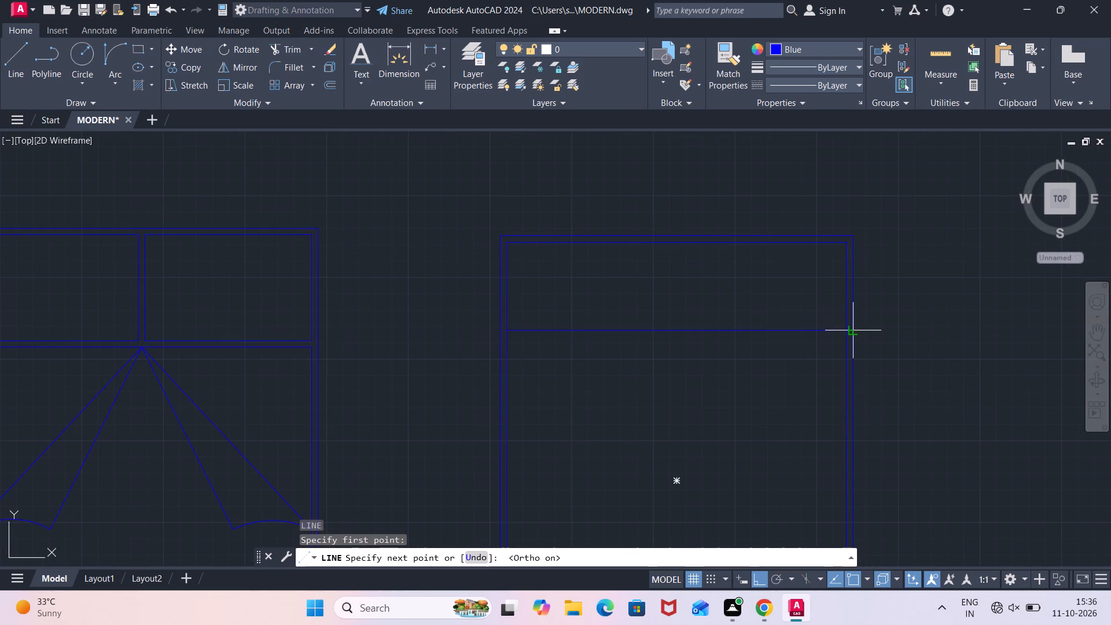
click(844, 327)
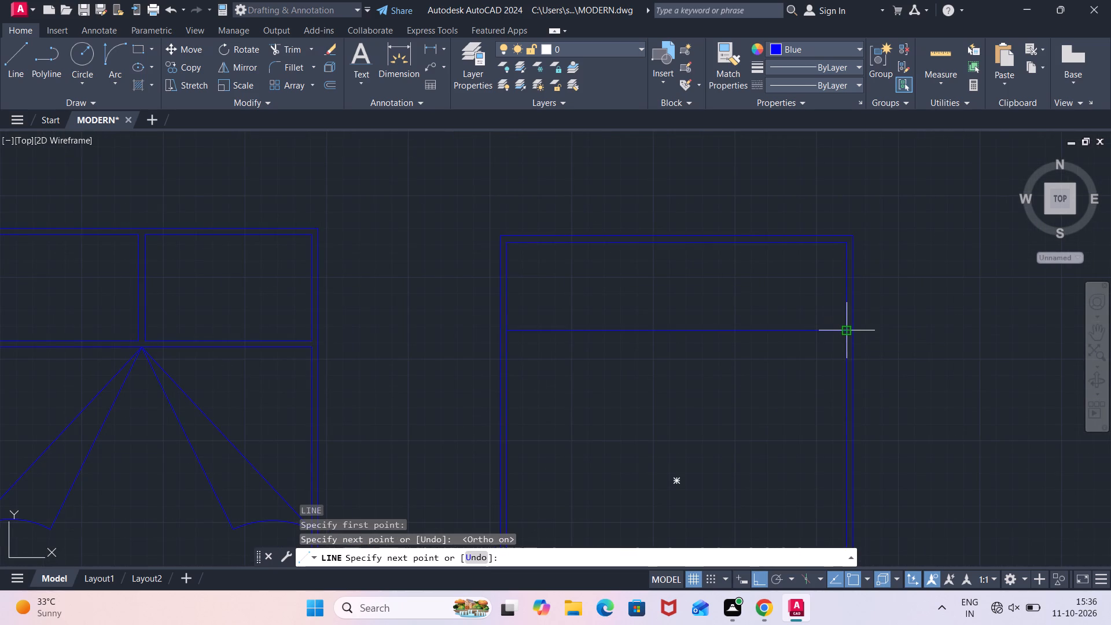
key(Escape)
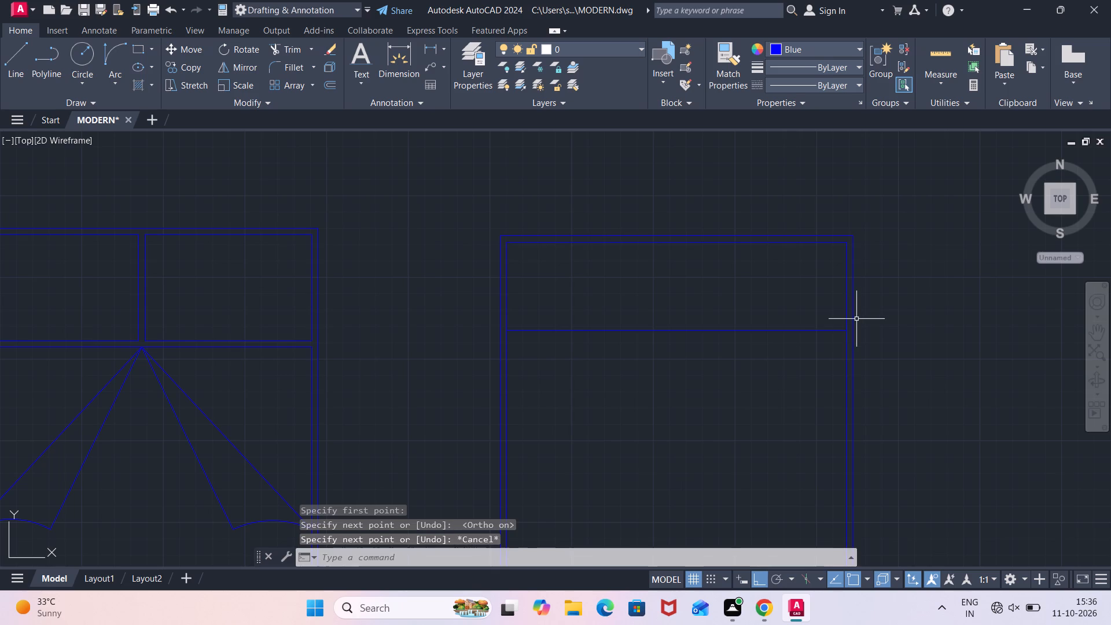
Offset the second bed's new cross line 1" downward.
text(OFF)
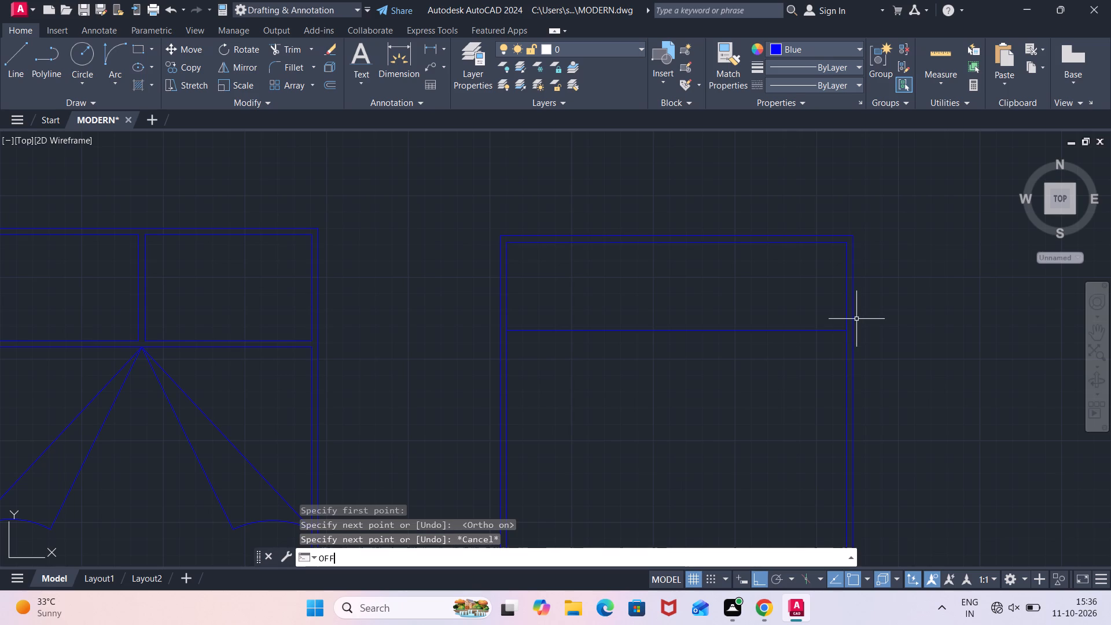
key(Return)
key(Return)
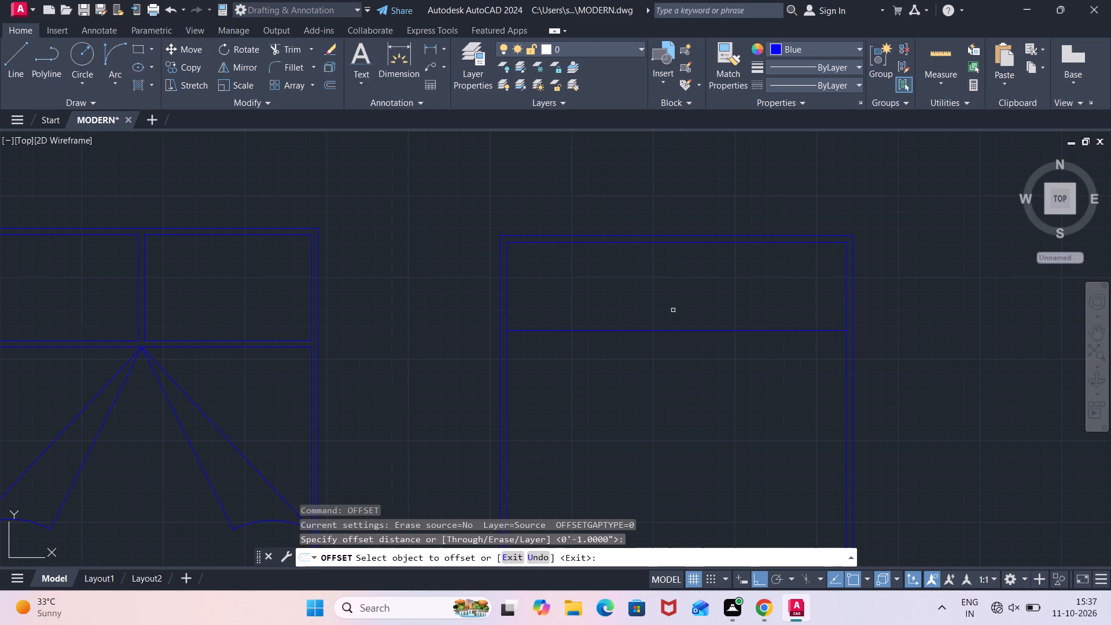
click(683, 333)
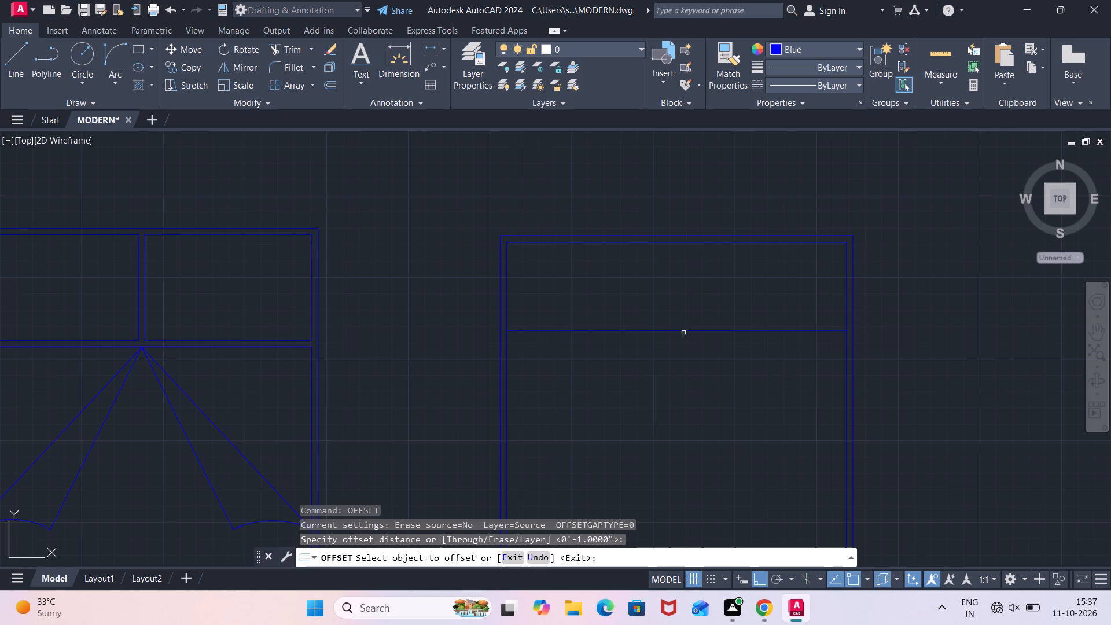
click(683, 332)
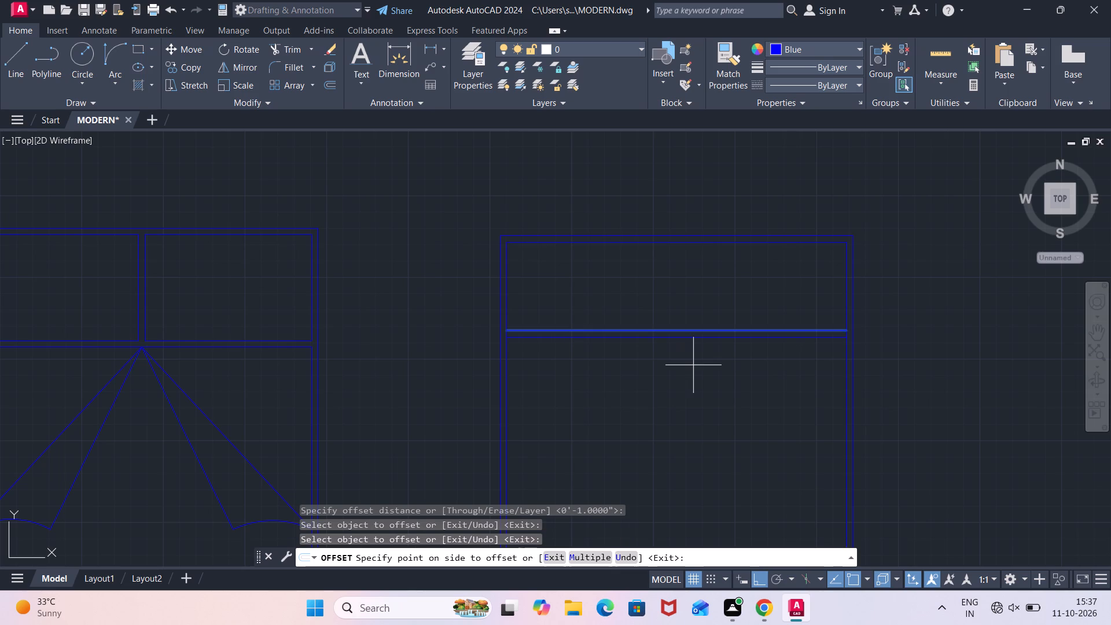
click(693, 365)
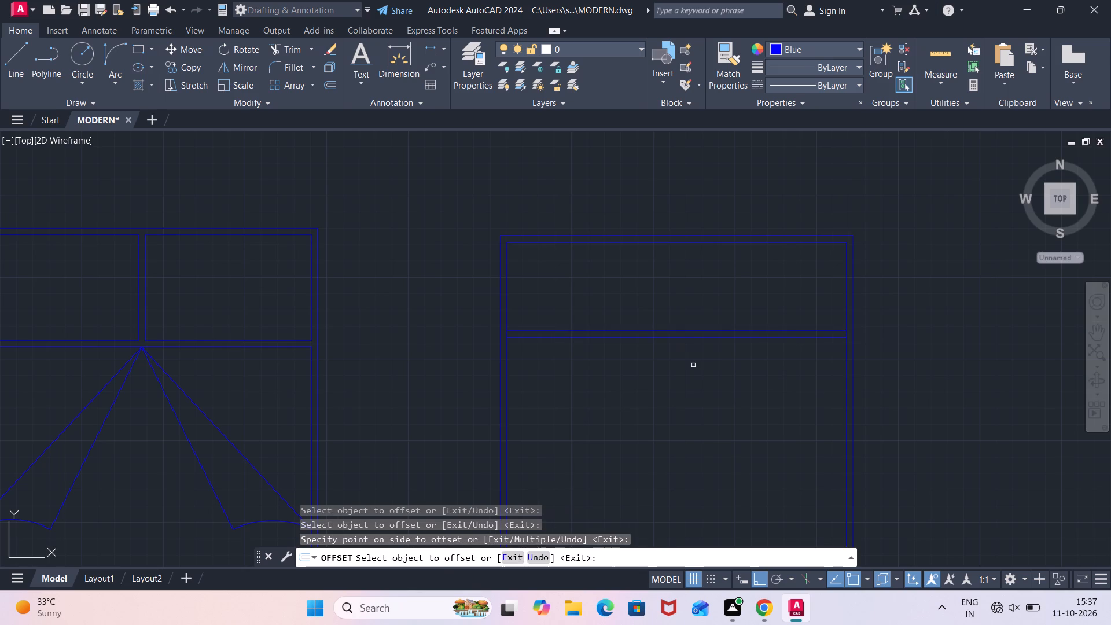
key(Escape)
Trim the inner outline's left and right edges between the two cross lines of the second bed.
scroll(693, 365, down, 1)
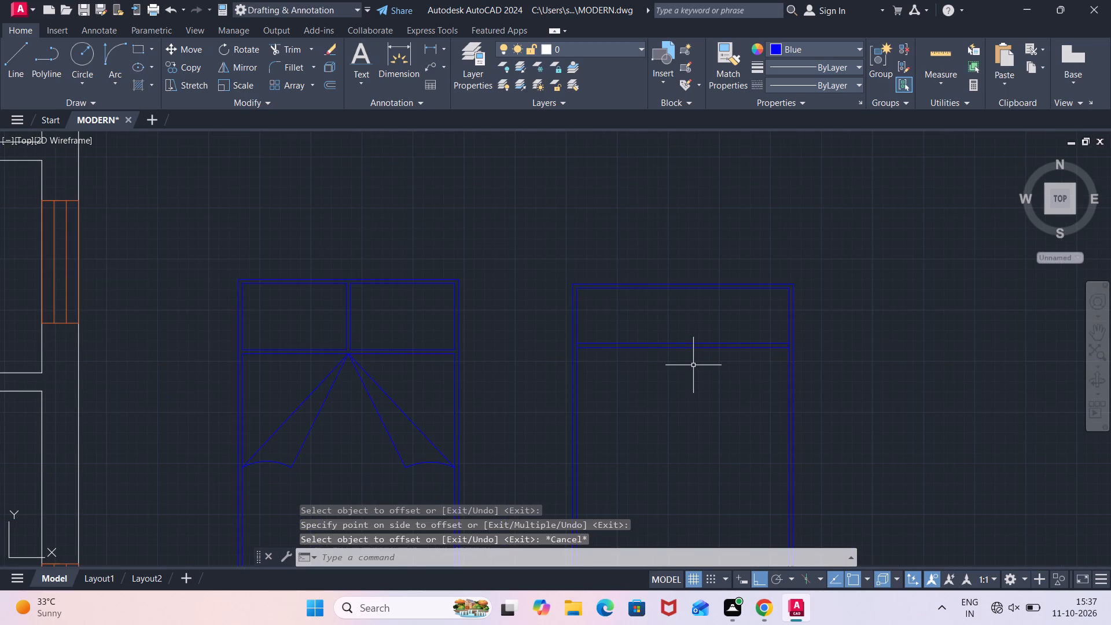
scroll(693, 365, up, 4)
scroll(693, 365, down, 2)
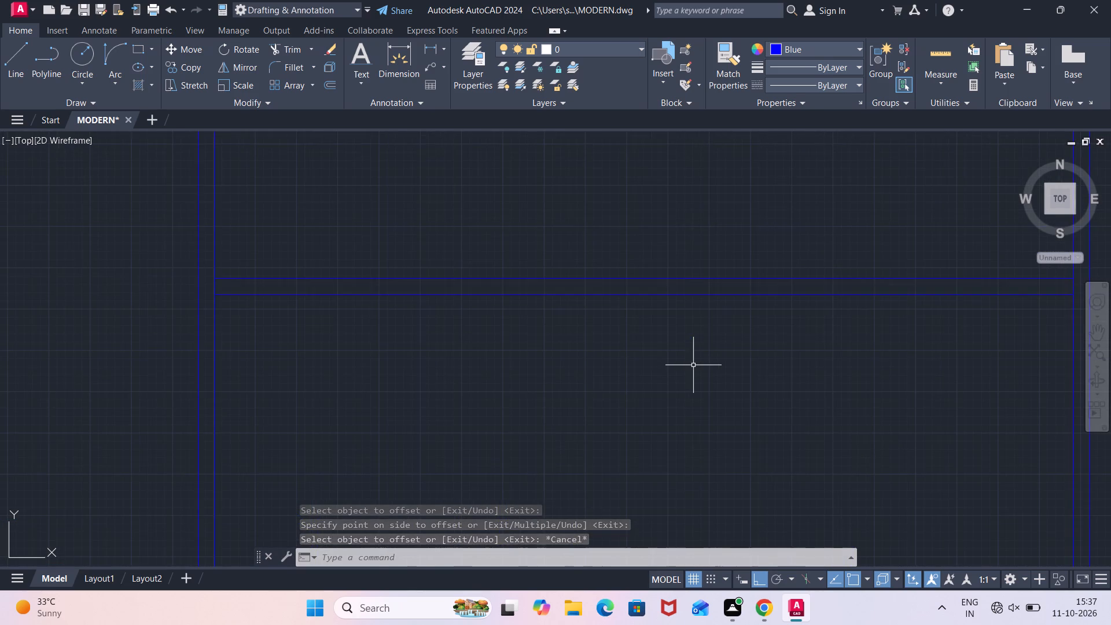
scroll(693, 365, down, 1)
scroll(693, 365, up, 2)
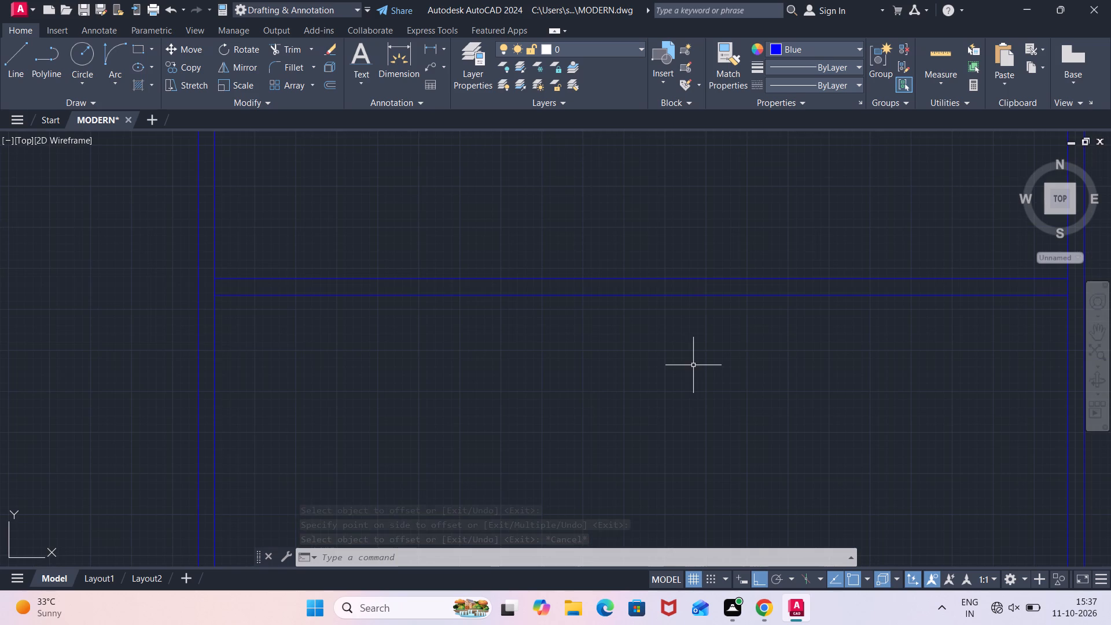
text(TR)
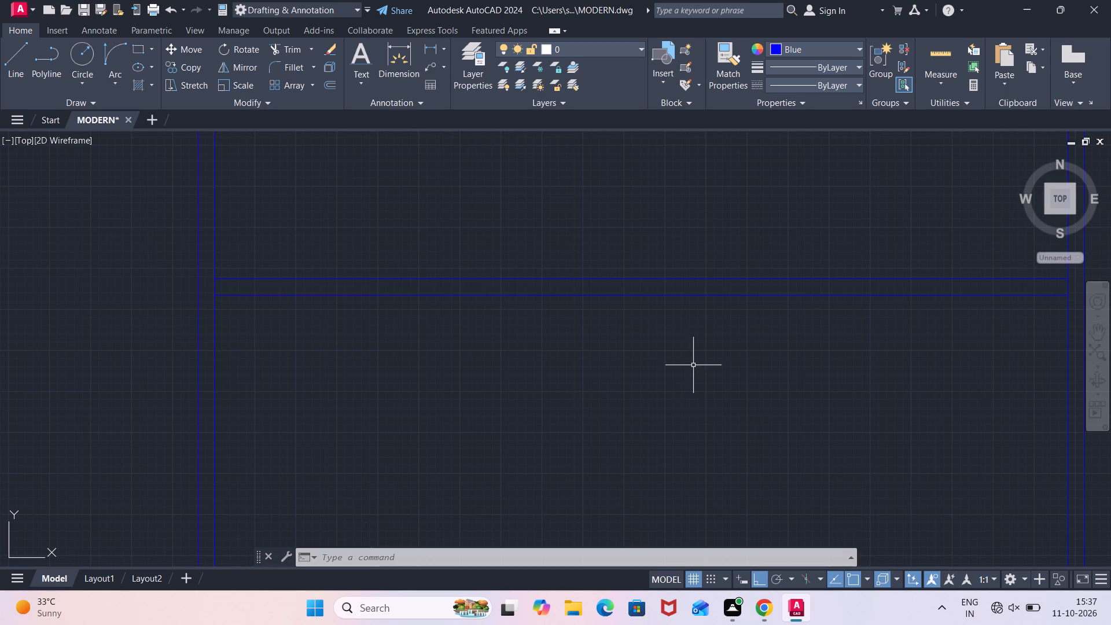
key(Return)
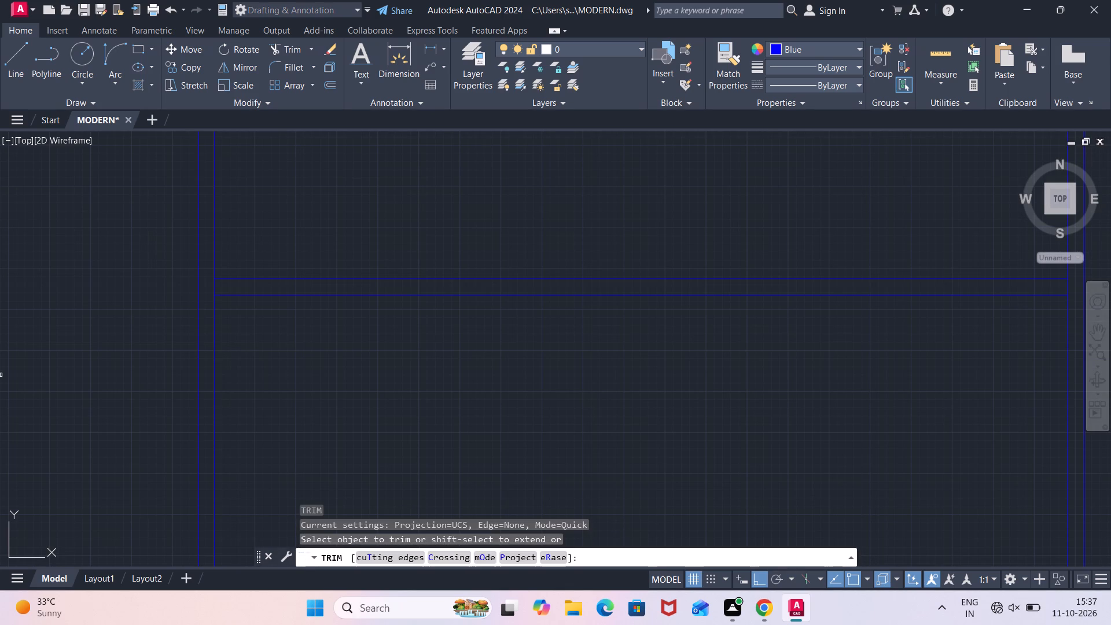
click(210, 291)
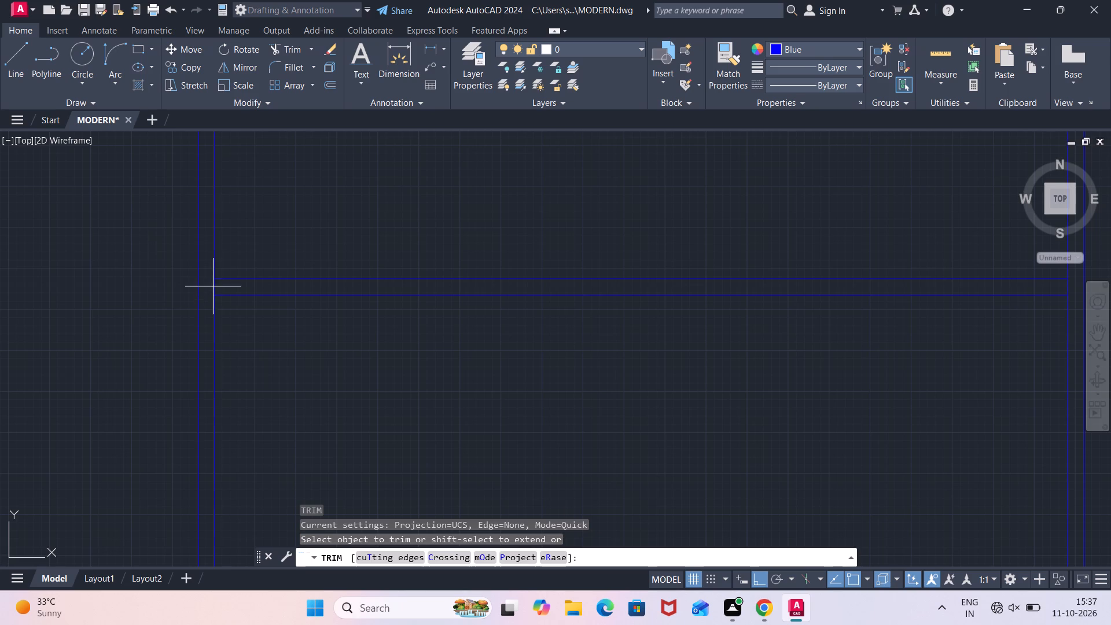
click(223, 288)
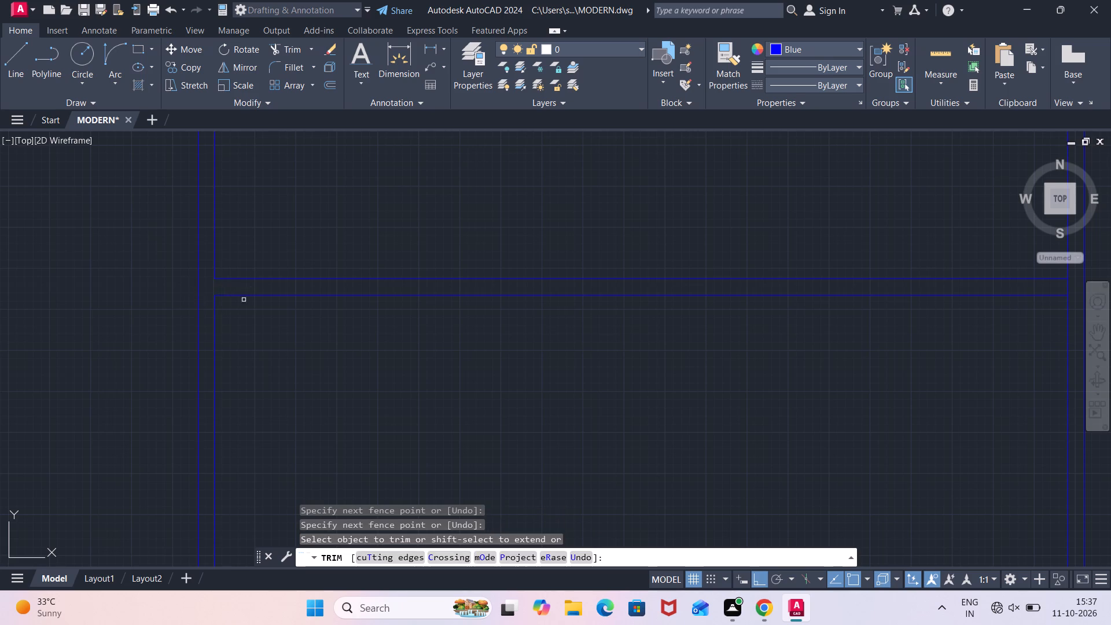
scroll(575, 374, down, 2)
scroll(783, 338, up, 2)
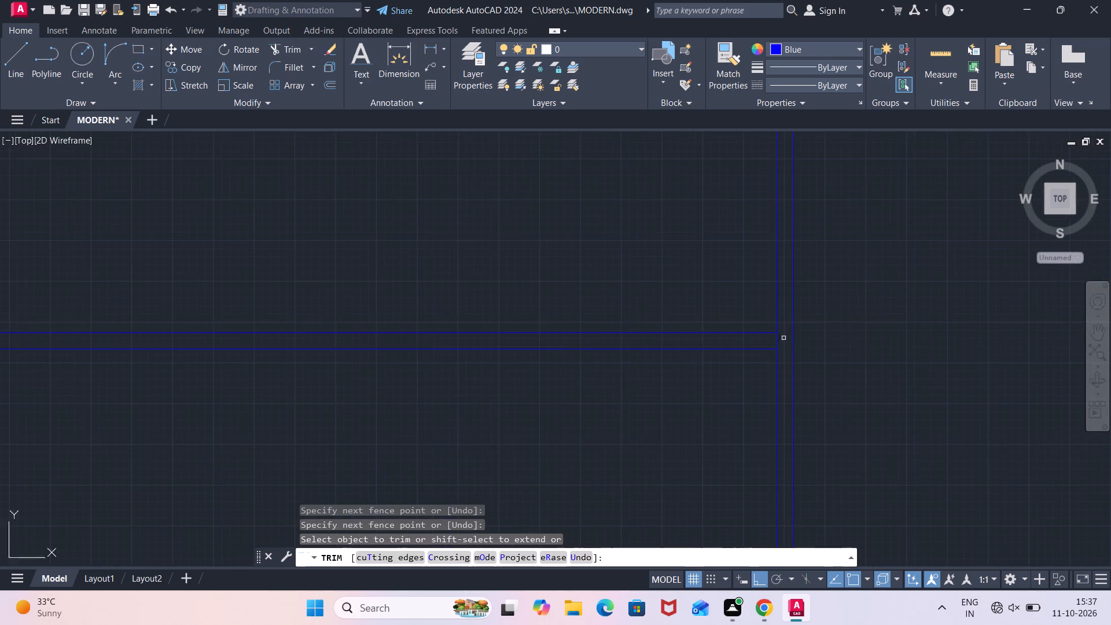
scroll(783, 338, up, 1)
click(783, 337)
click(755, 346)
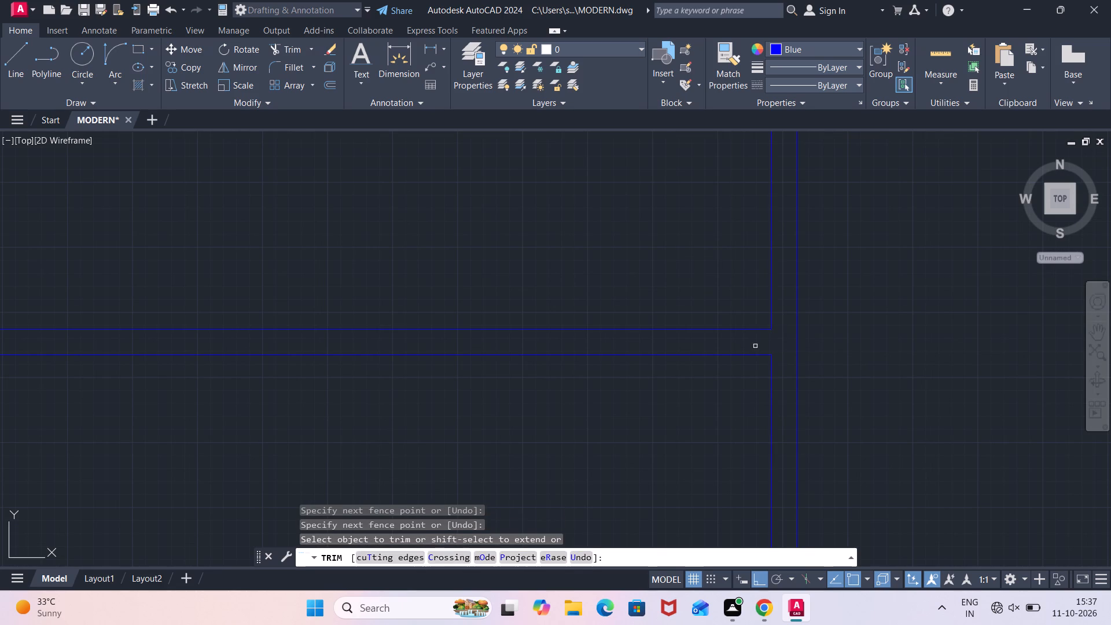
scroll(755, 346, down, 2)
key(Escape)
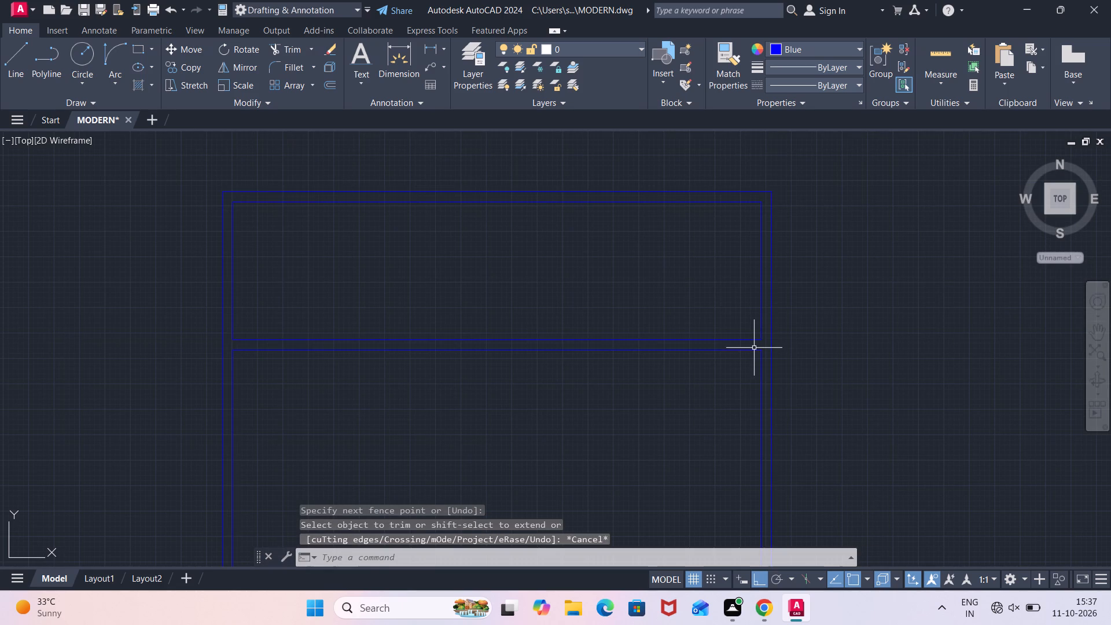
With Ortho off, draw the left sheet fold: lower cross line's midpoint to the midpoint of the inner left edge below, 1' inward, and back to start.
key(F8)
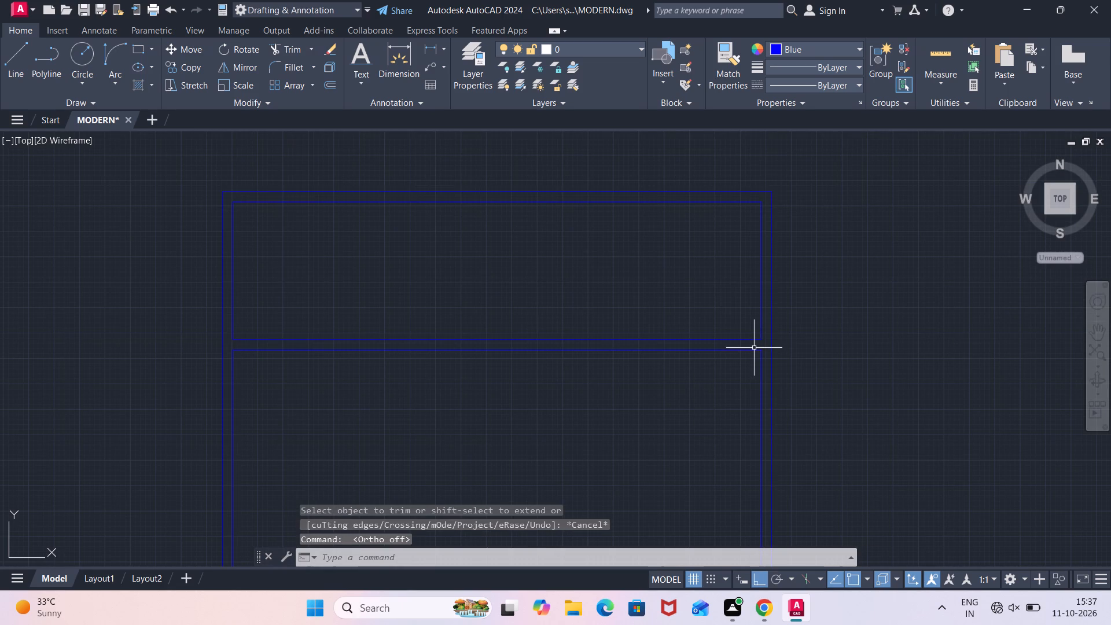
key(l)
key(Return)
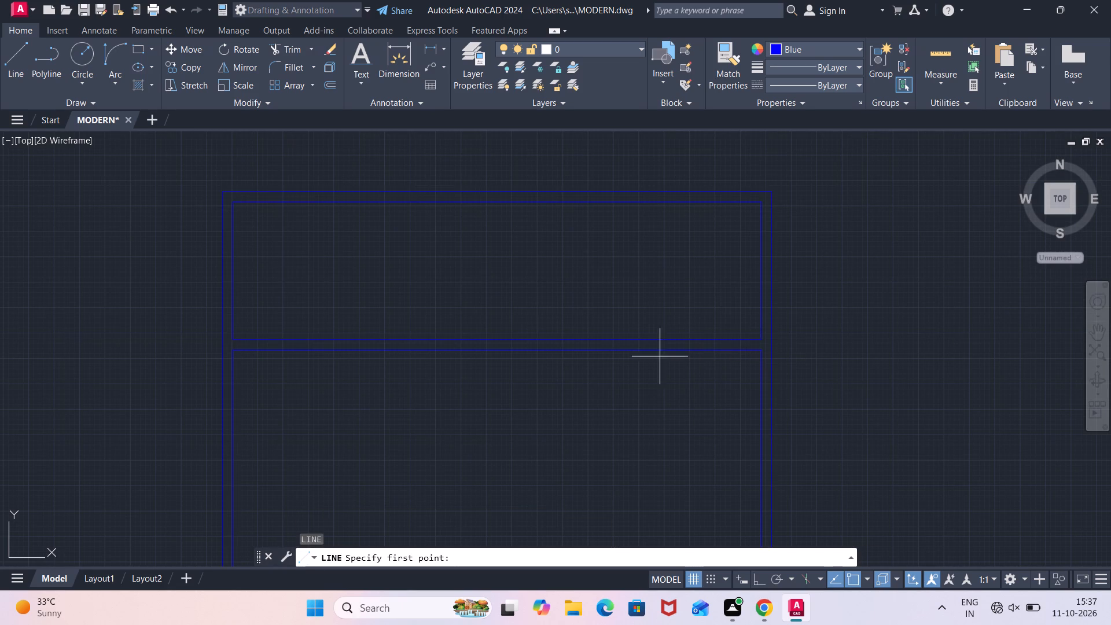
click(498, 351)
middle_drag(397, 441, 398, 425)
scroll(397, 438, down, 2)
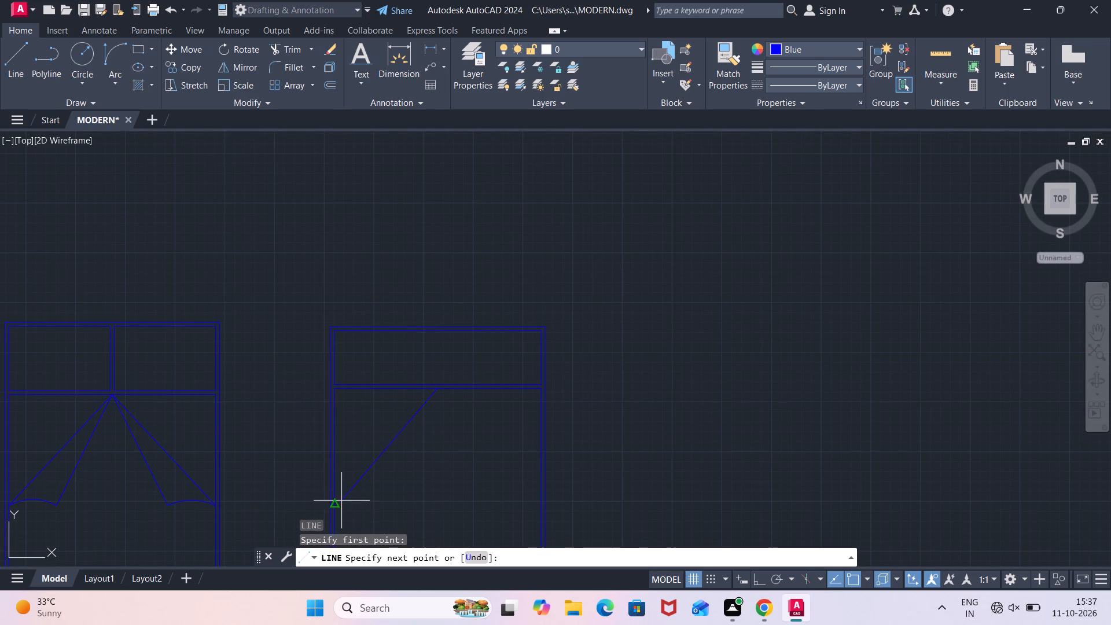
click(334, 509)
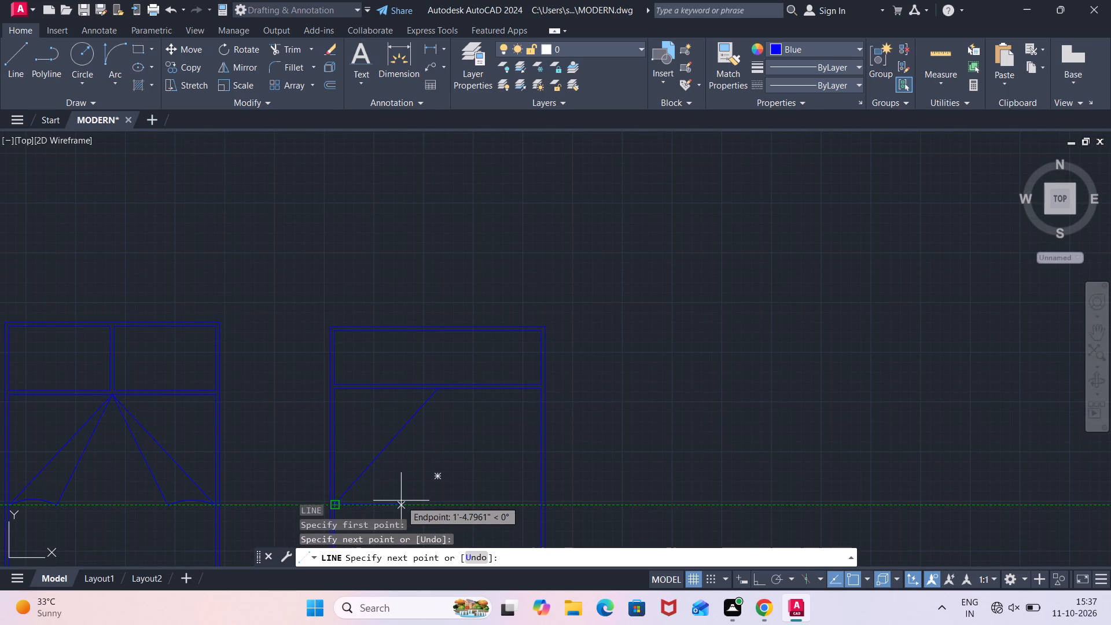
text(1')
key(Return)
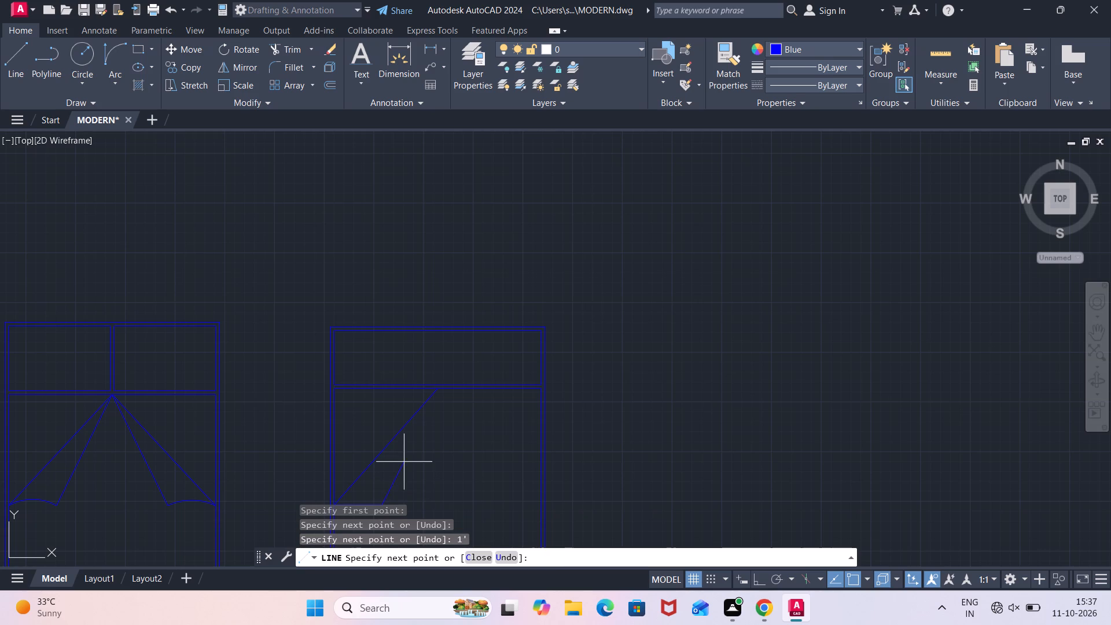
click(436, 387)
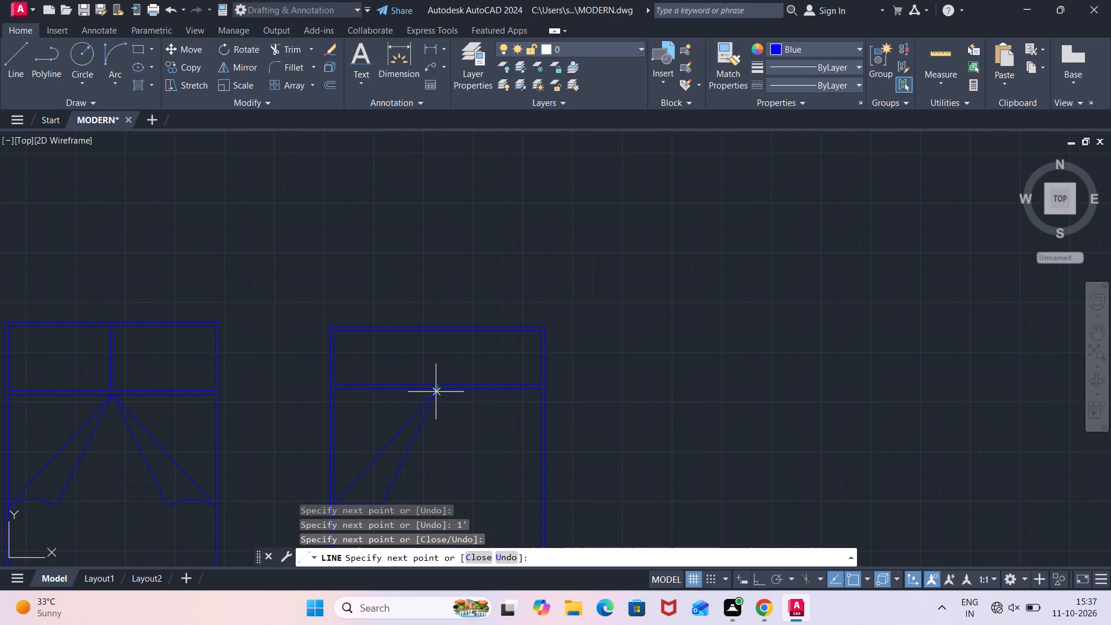
Draw the second bed's right sheet fold: down to the inner right edge, 1' inward, and back to the lower cross line's midpoint.
scroll(477, 478, down, 1)
middle_drag(477, 479, 457, 450)
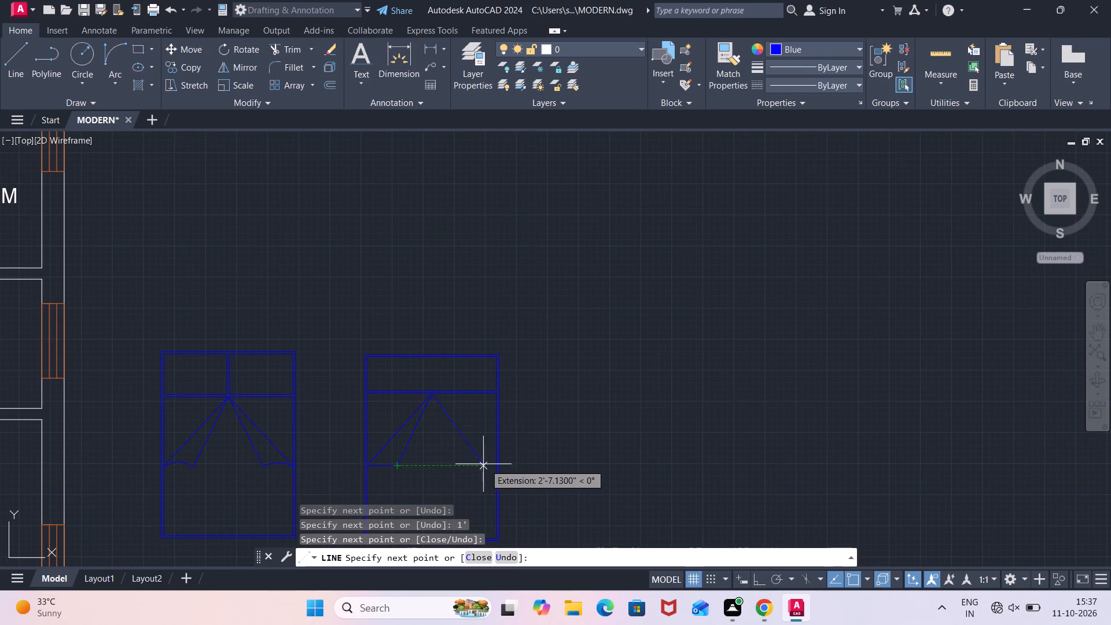
scroll(499, 464, up, 2)
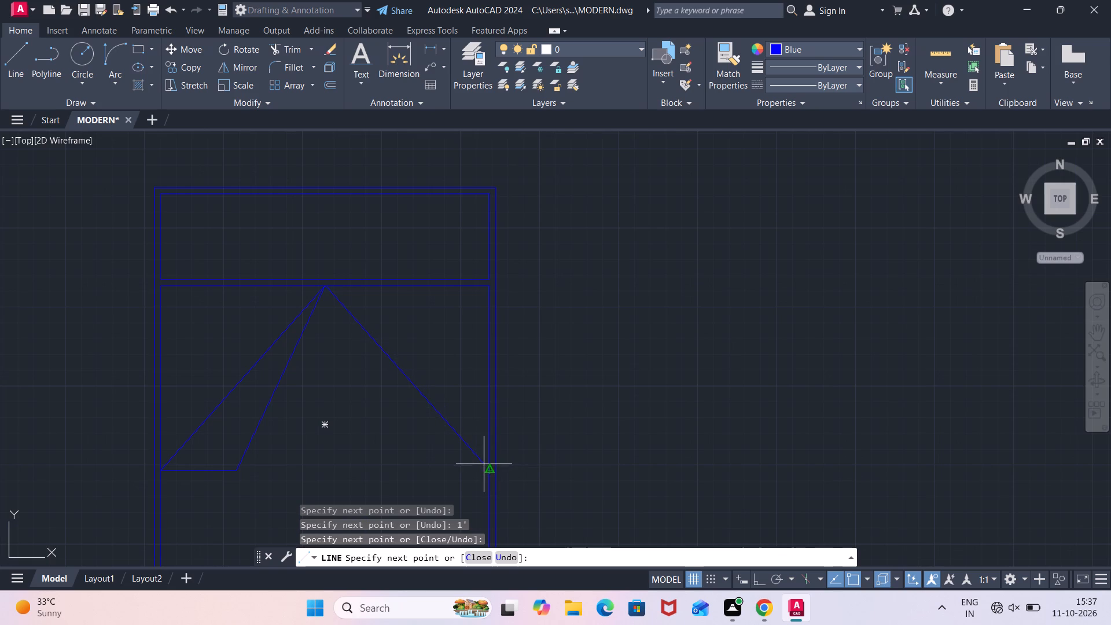
click(489, 468)
text(1')
key(Return)
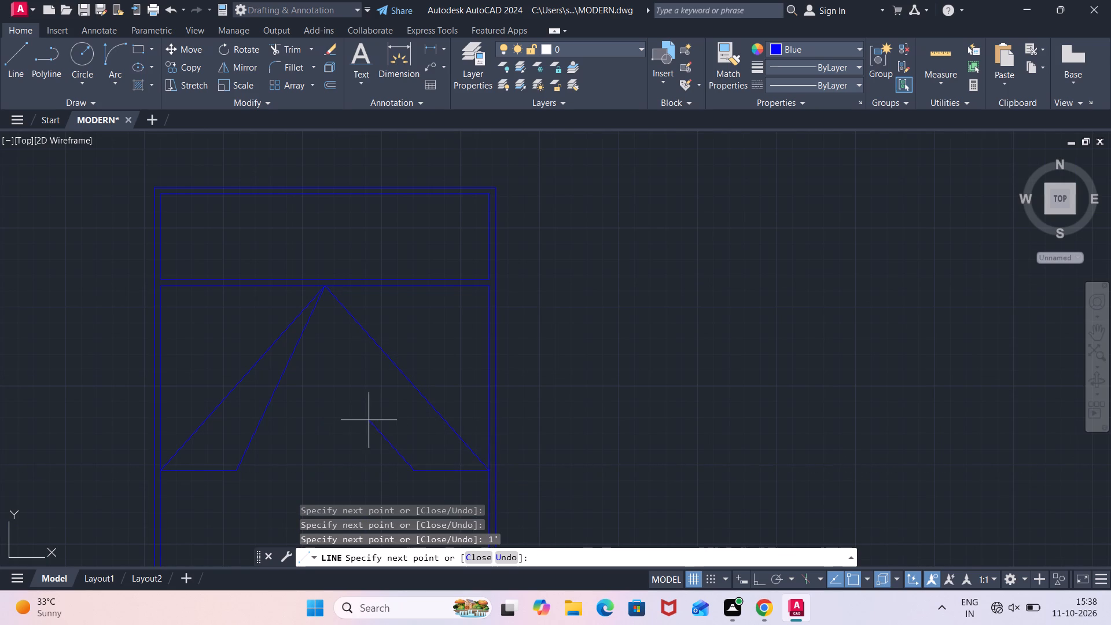
click(323, 287)
key(Escape)
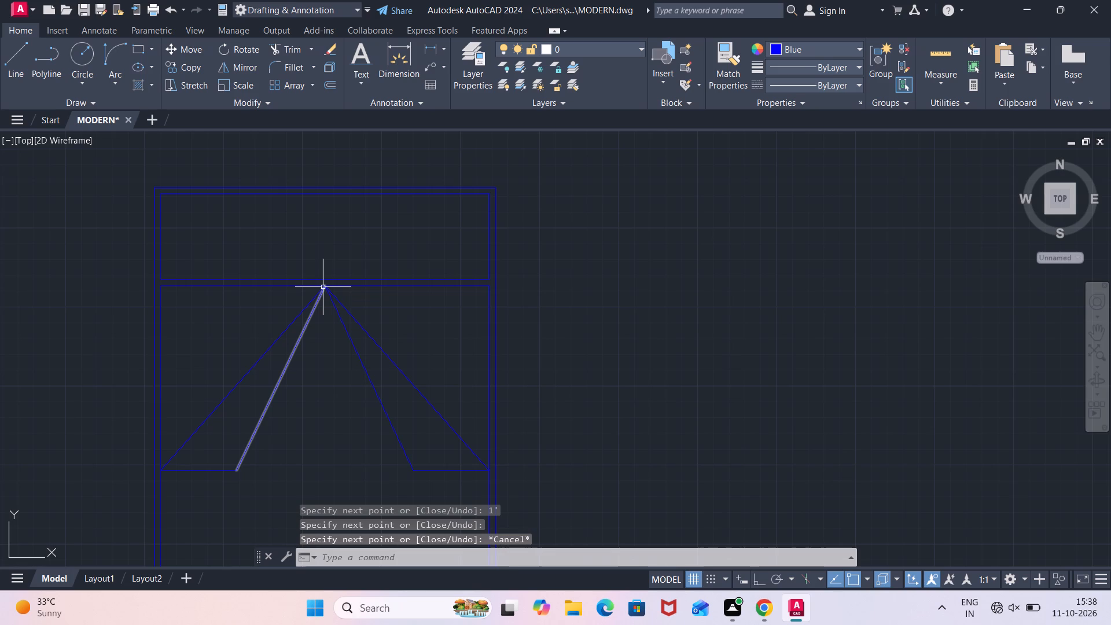
Delete the two short horizontal base lines of the second bed's left and right sheet folds.
click(433, 469)
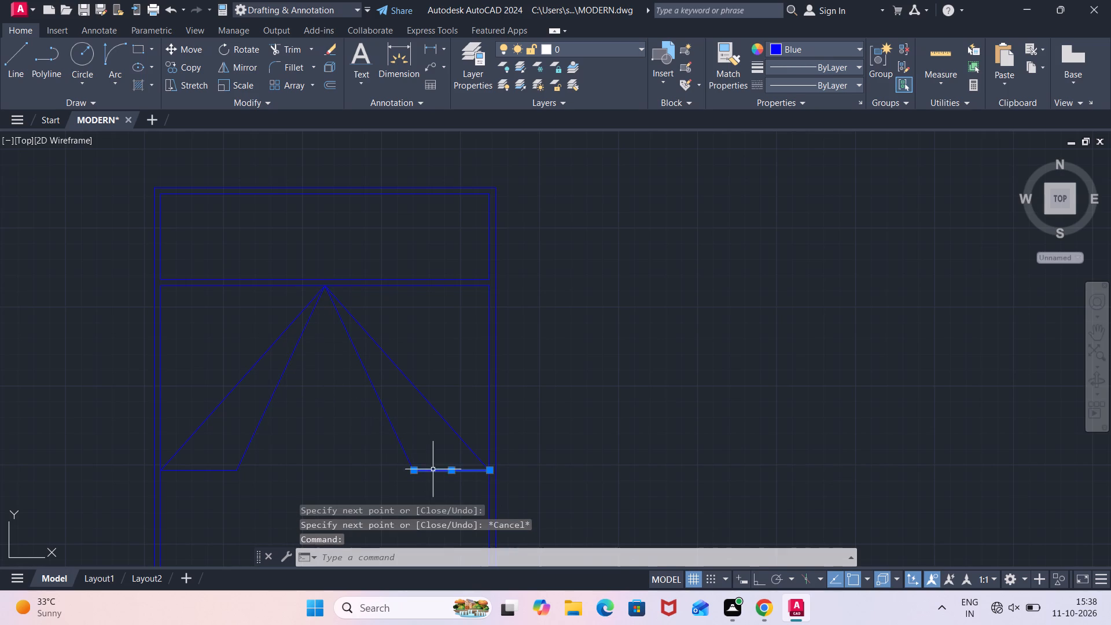
click(218, 469)
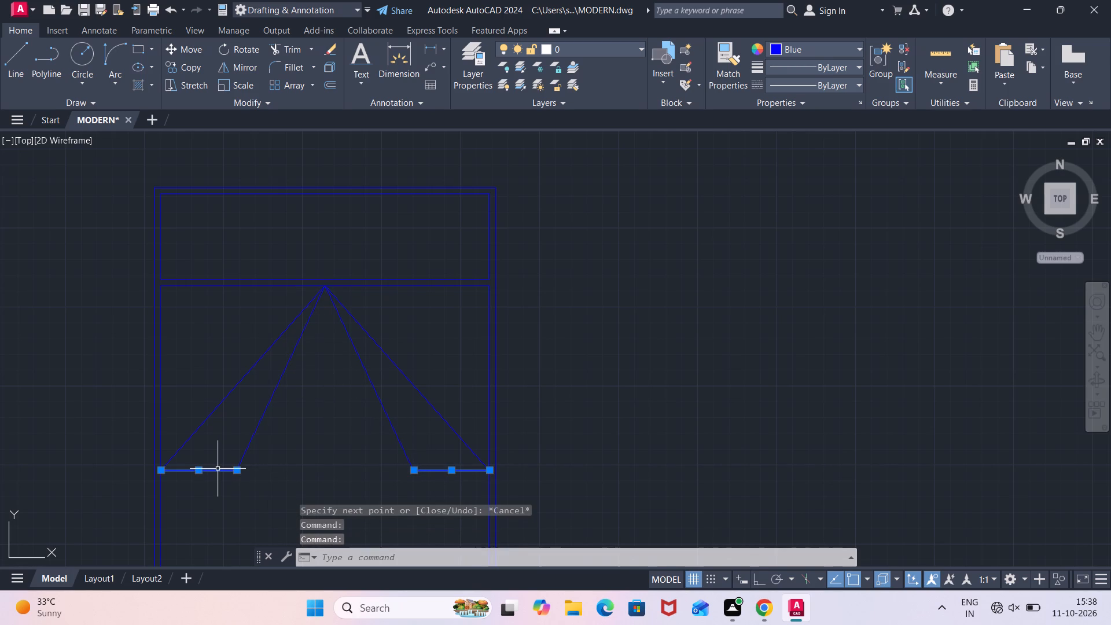
key(Delete)
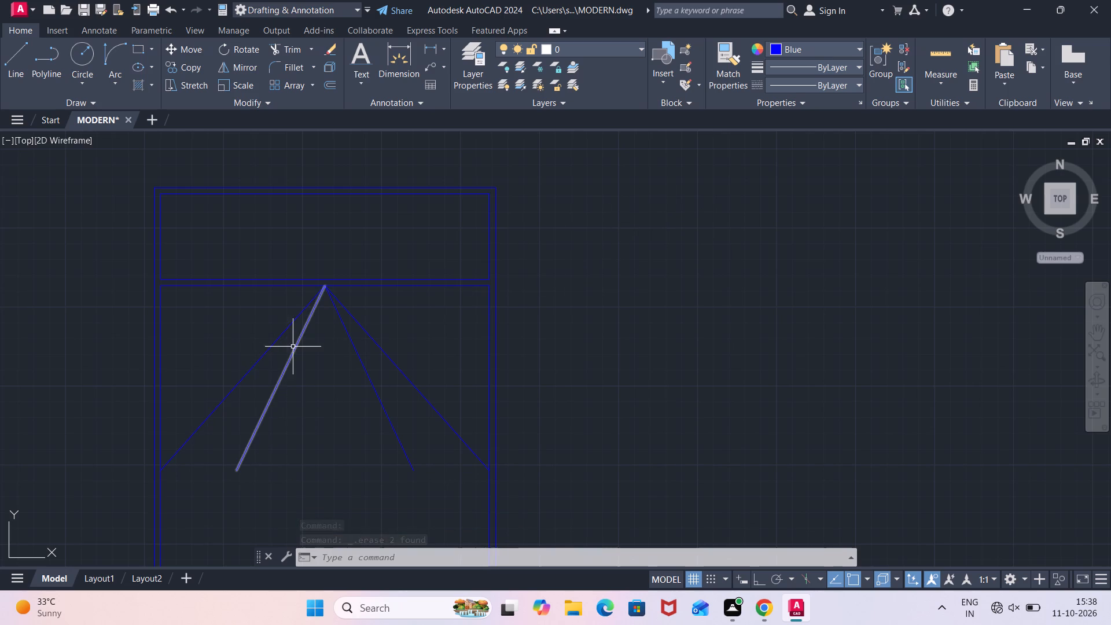
Draw a shallow upward-bulging Start, End, Direction arc between the lower ends of the second bed's left fold lines.
scroll(295, 349, up, 4)
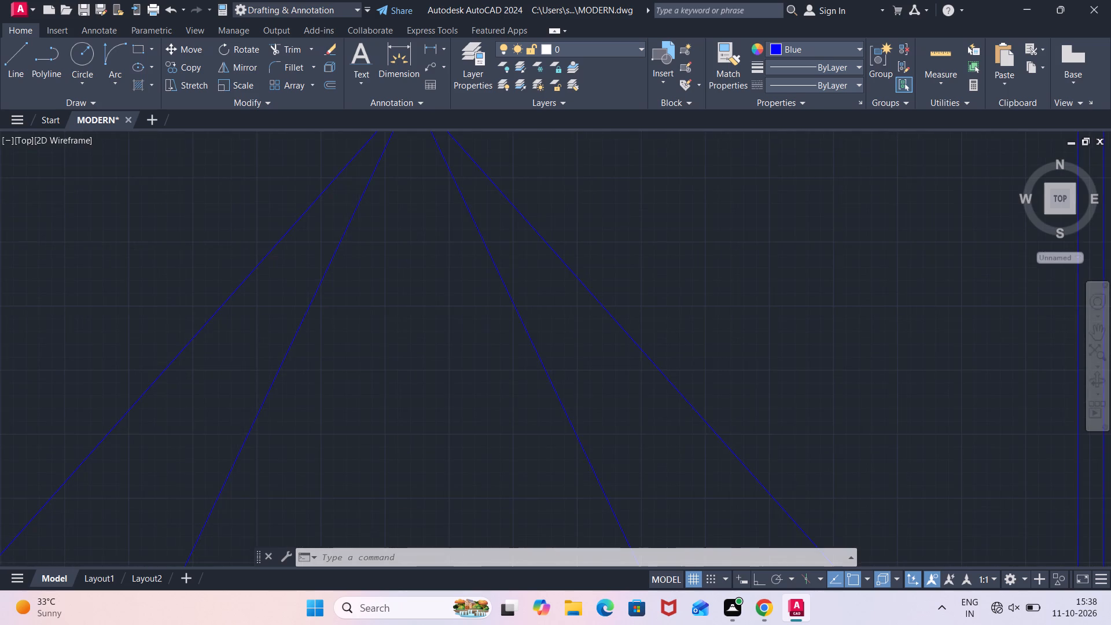
scroll(295, 349, up, 3)
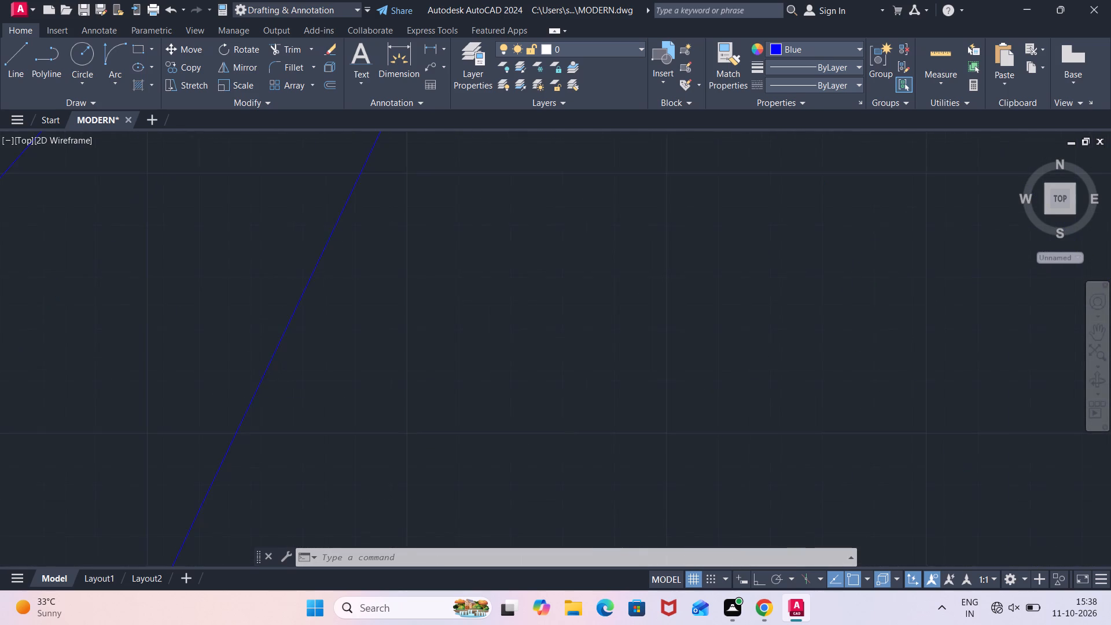
scroll(276, 352, up, 3)
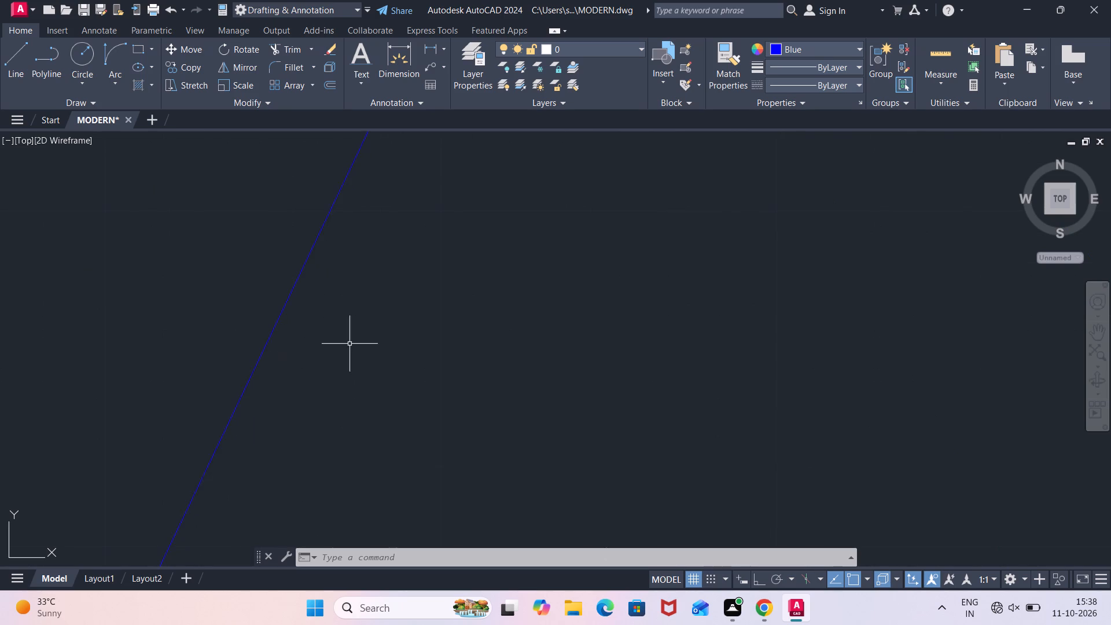
scroll(395, 343, down, 4)
scroll(471, 340, down, 6)
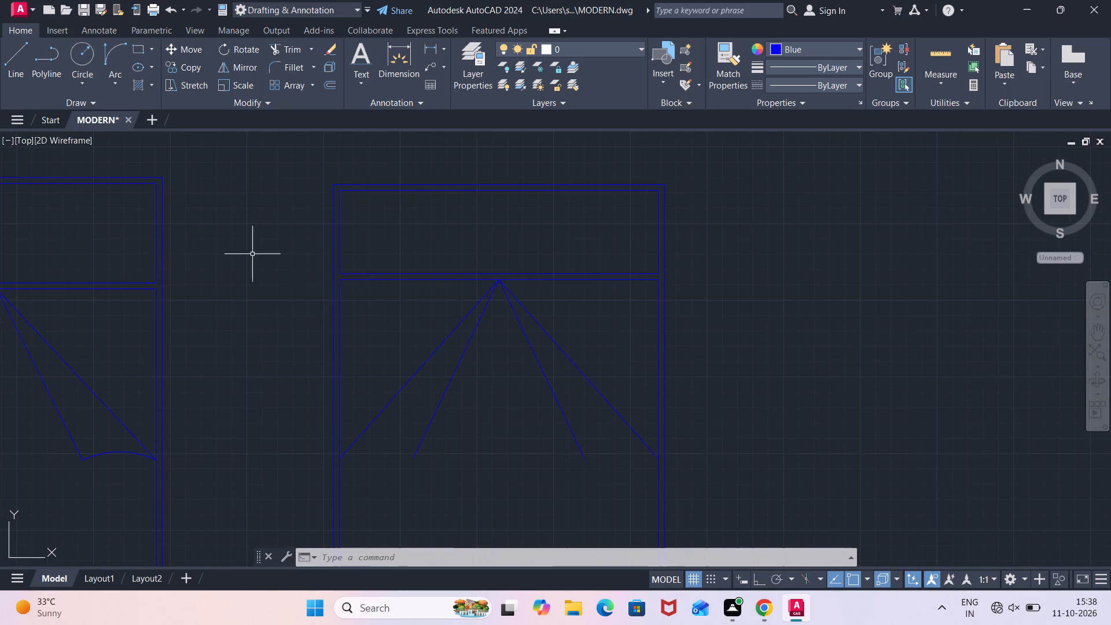
click(114, 84)
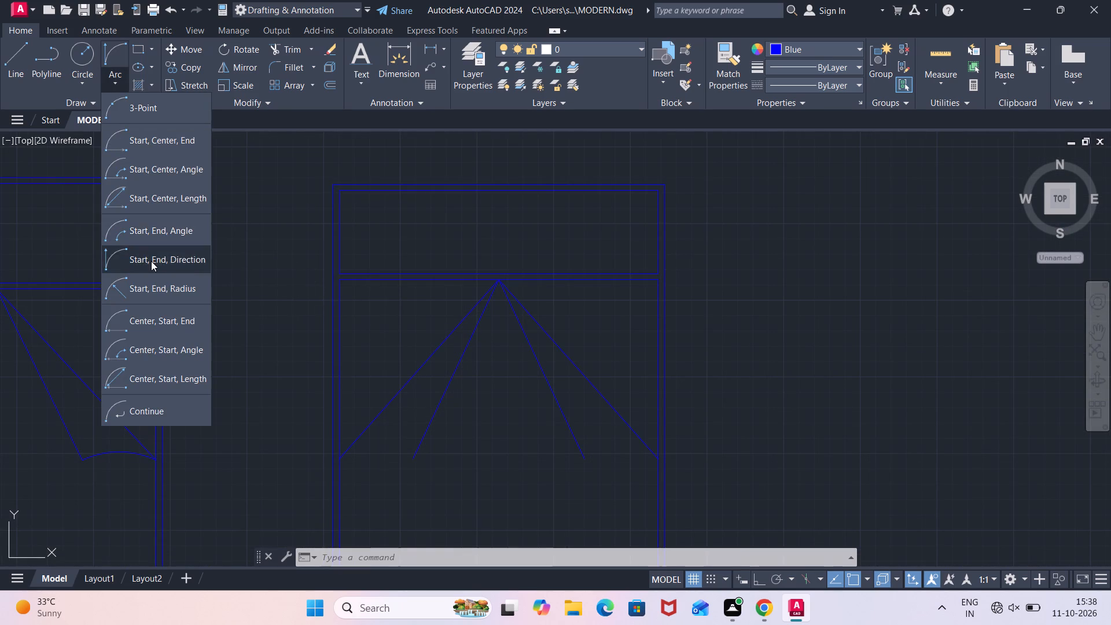
click(151, 262)
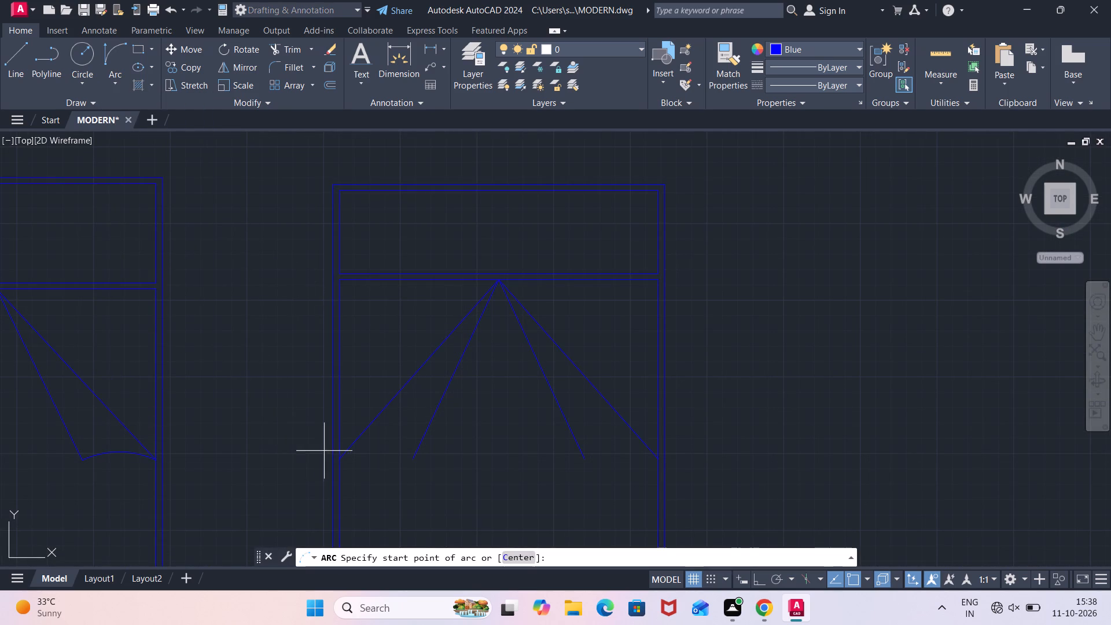
click(338, 466)
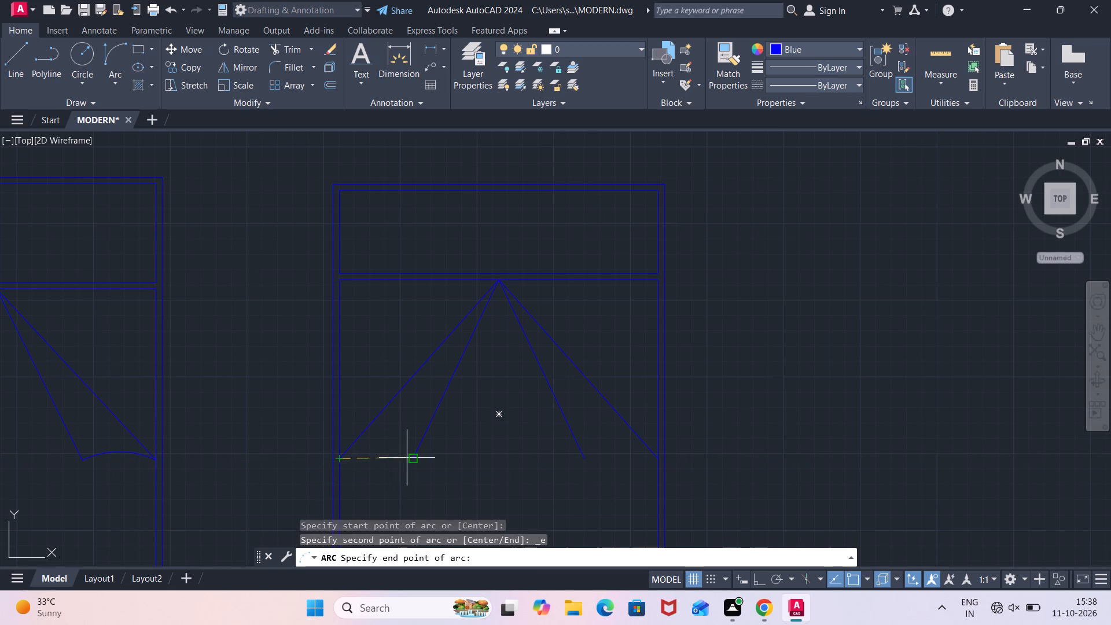
click(414, 458)
click(415, 419)
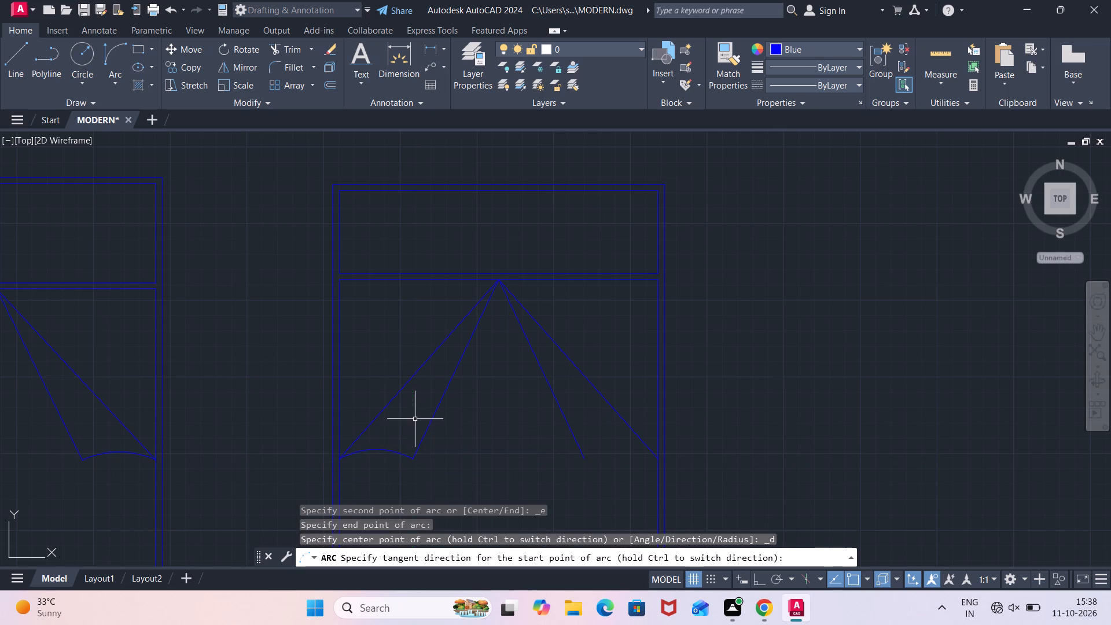
Draw a matching Start, End, Direction arc between the lower ends of the second bed's right fold lines.
click(116, 82)
click(180, 267)
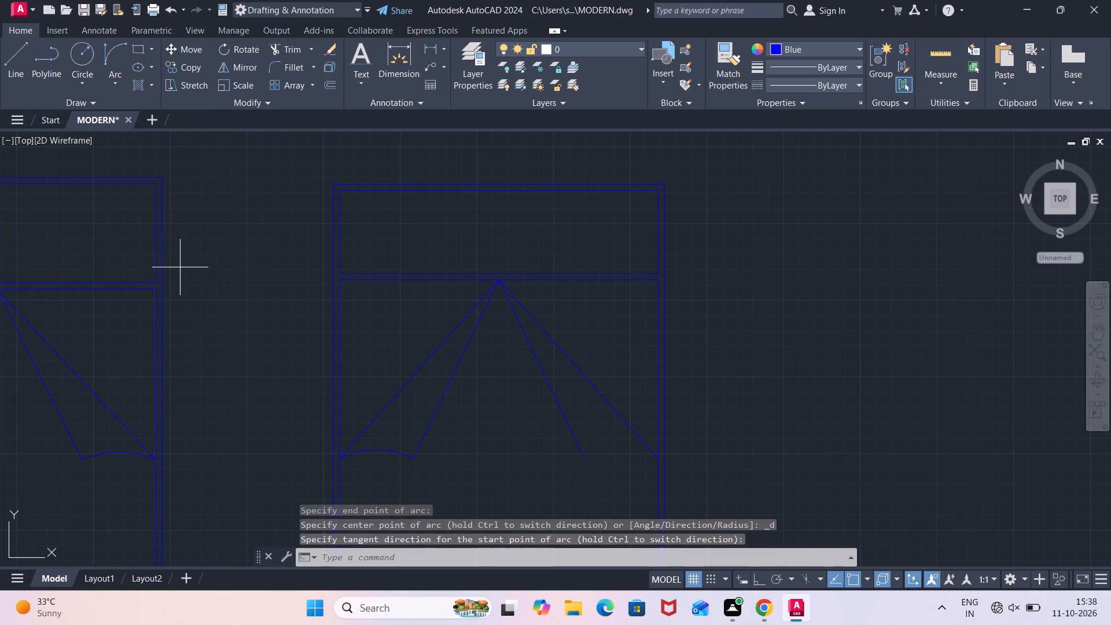
click(587, 461)
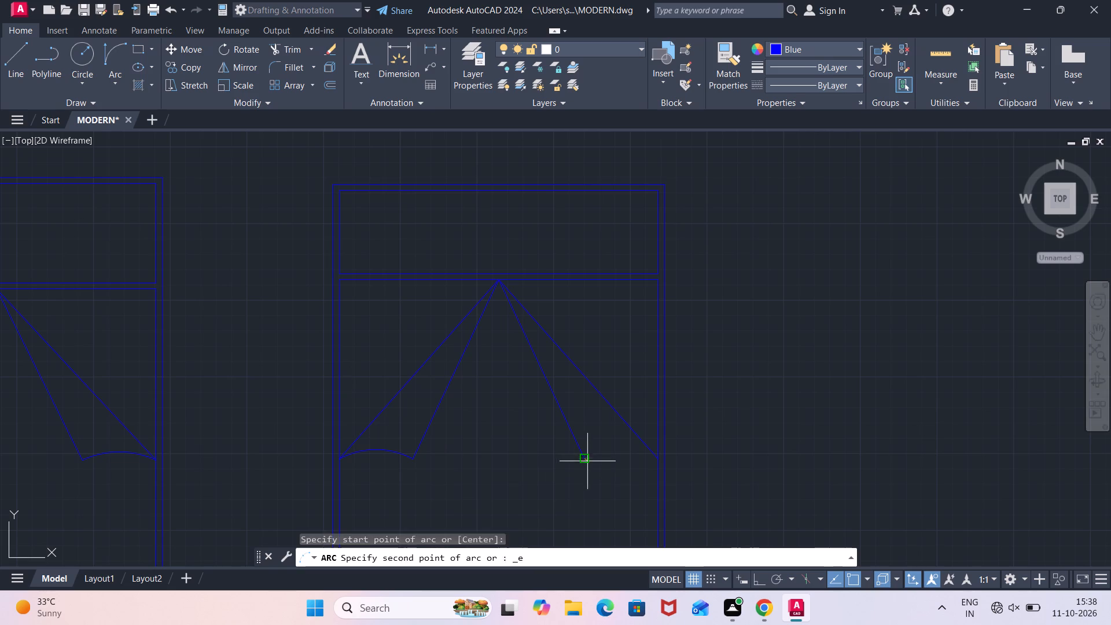
click(656, 461)
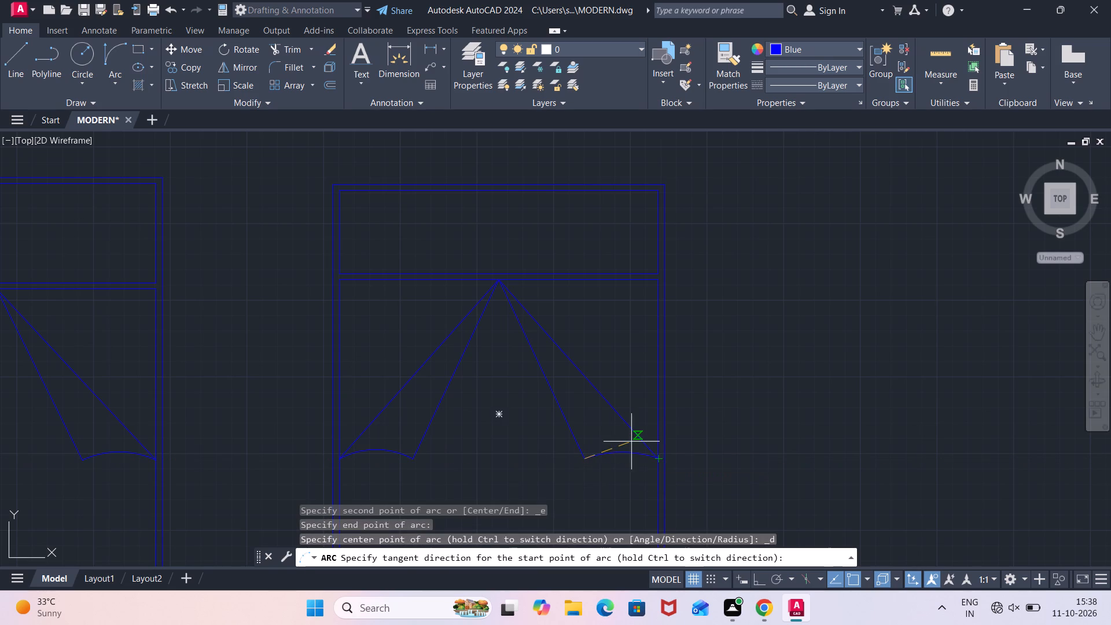
click(626, 434)
Draw a vertical line from the midpoint of the second bed's upper cross line to the inner top edge's midpoint.
scroll(723, 403, down, 2)
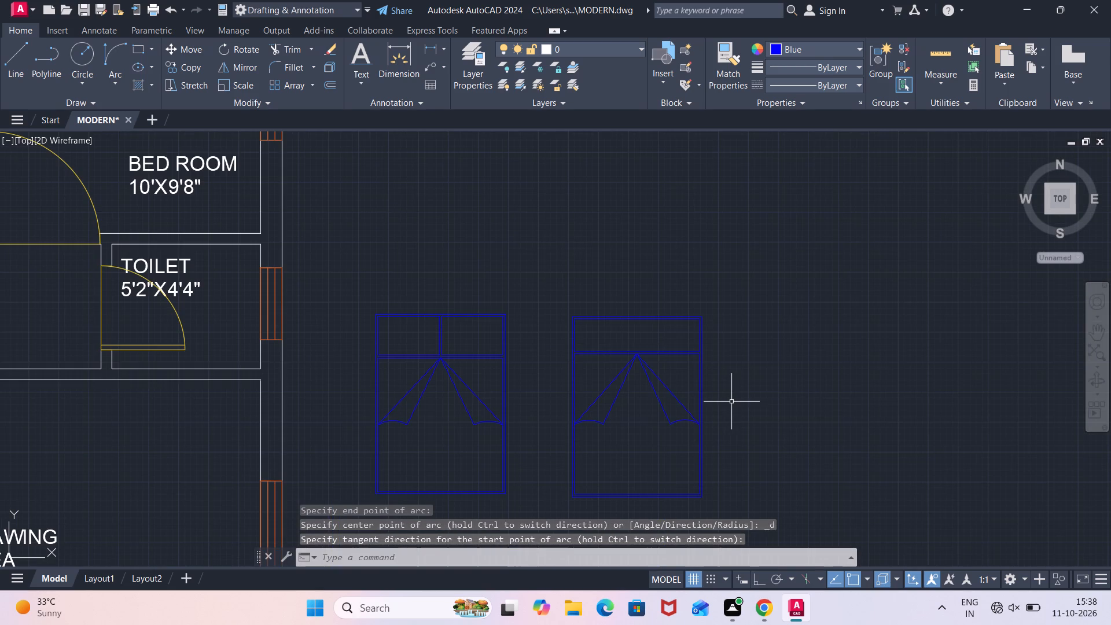
key(l)
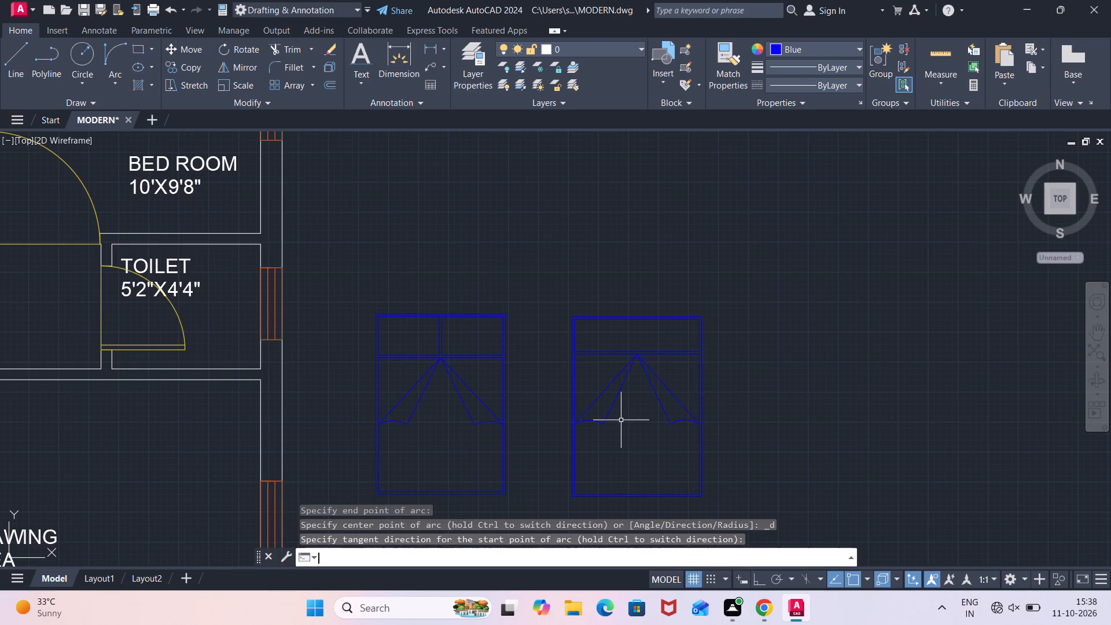
key(Return)
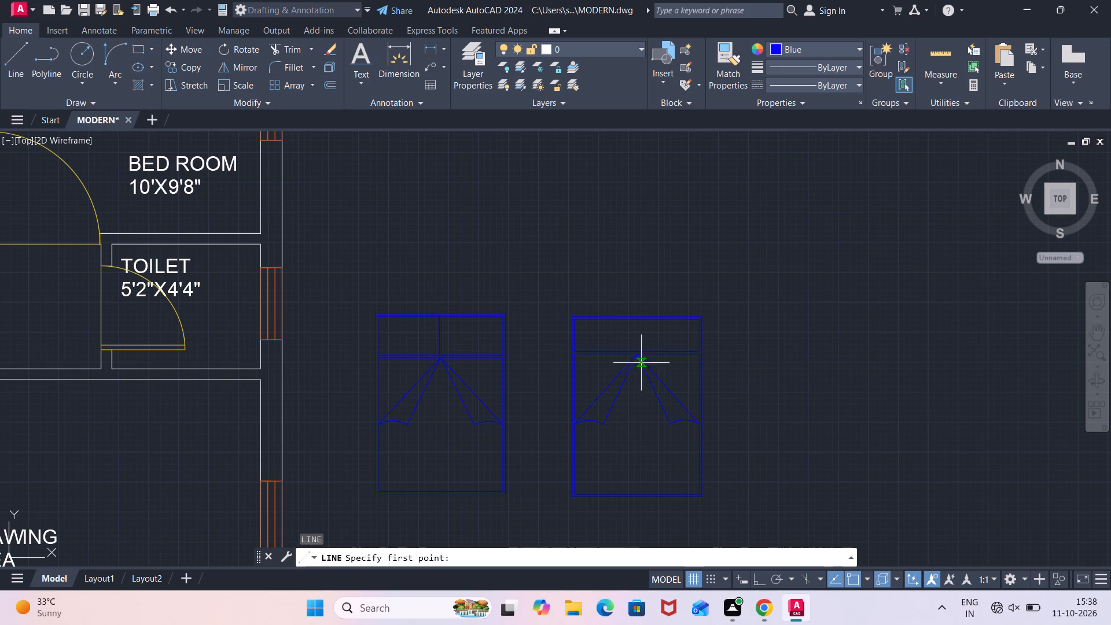
click(639, 350)
click(635, 321)
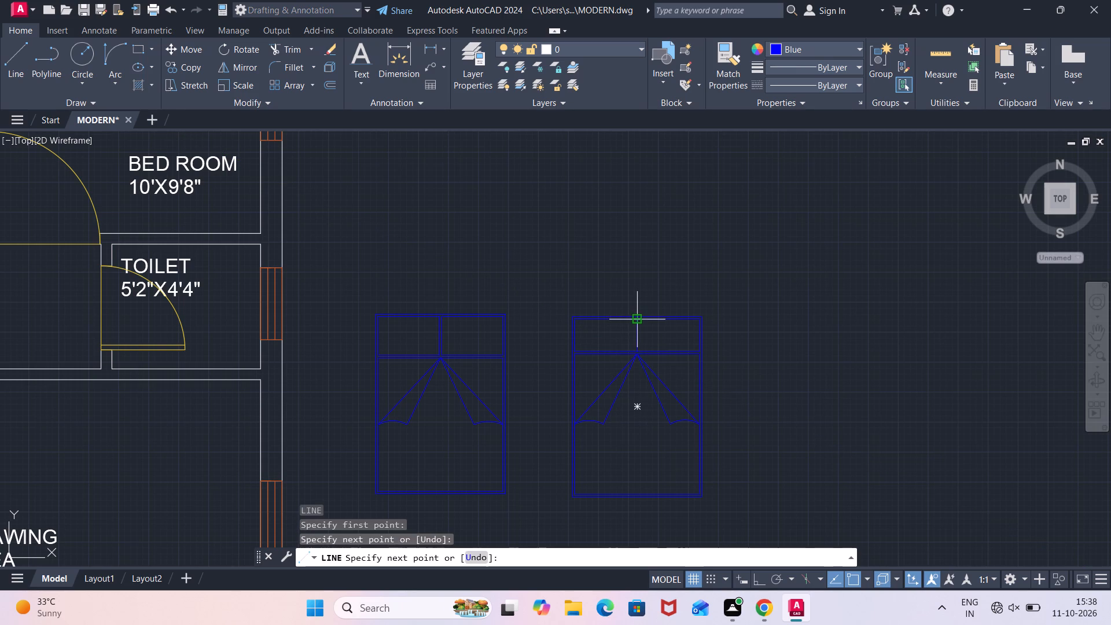
key(Escape)
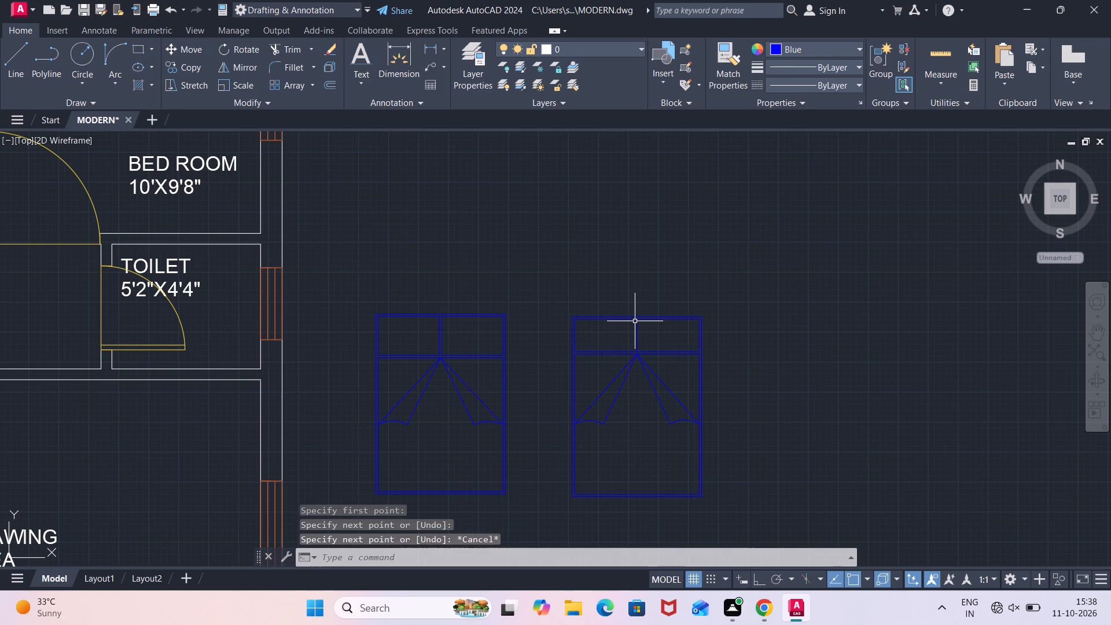
Offset the second bed's vertical pillow-area centre line 0.5" to both the right and the left.
text(OFF)
key(Return)
text(0.5")
key(Return)
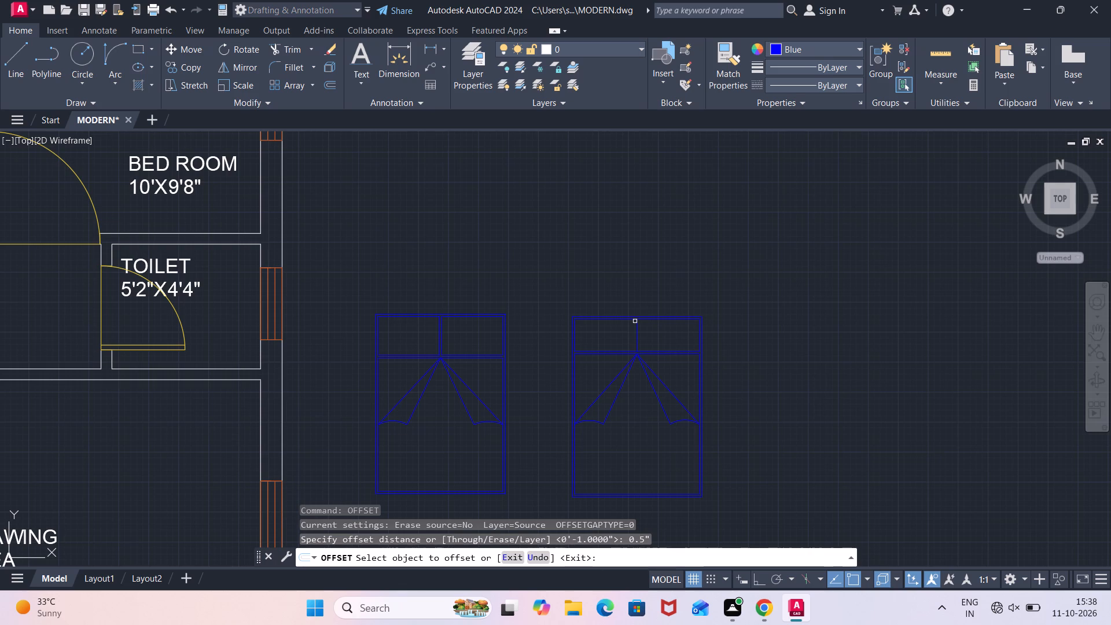
scroll(635, 321, up, 3)
click(639, 337)
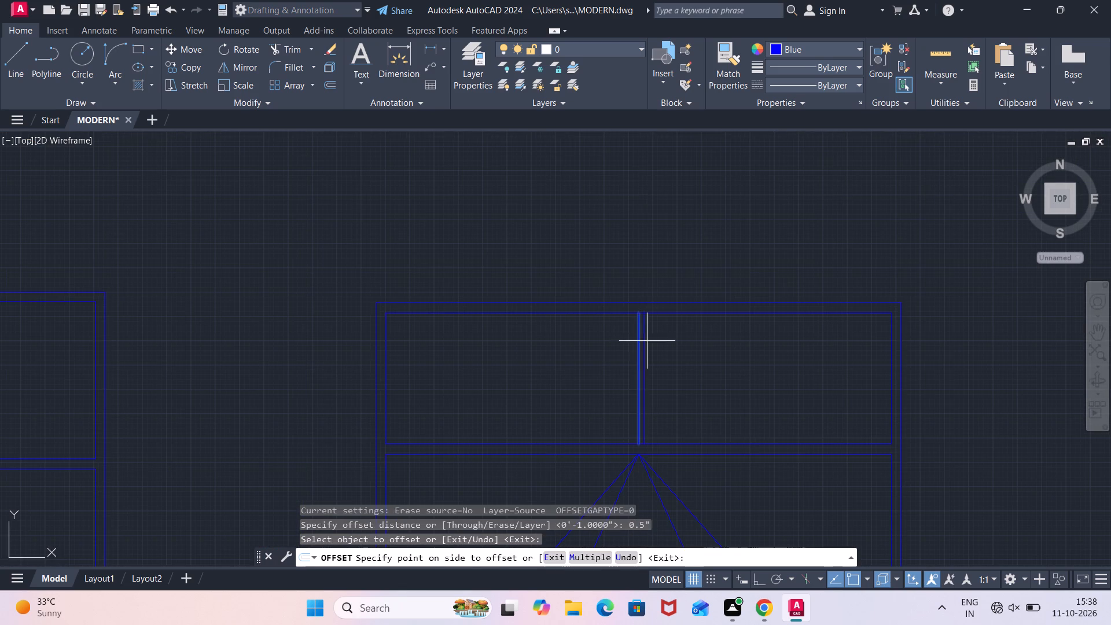
click(656, 342)
click(640, 346)
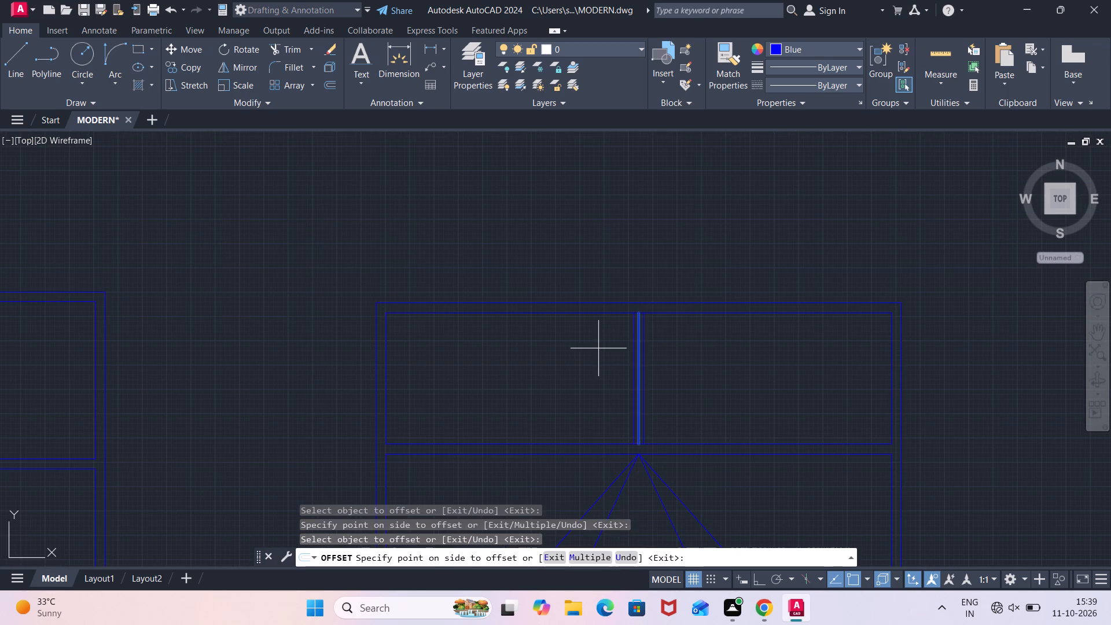
click(597, 348)
key(Escape)
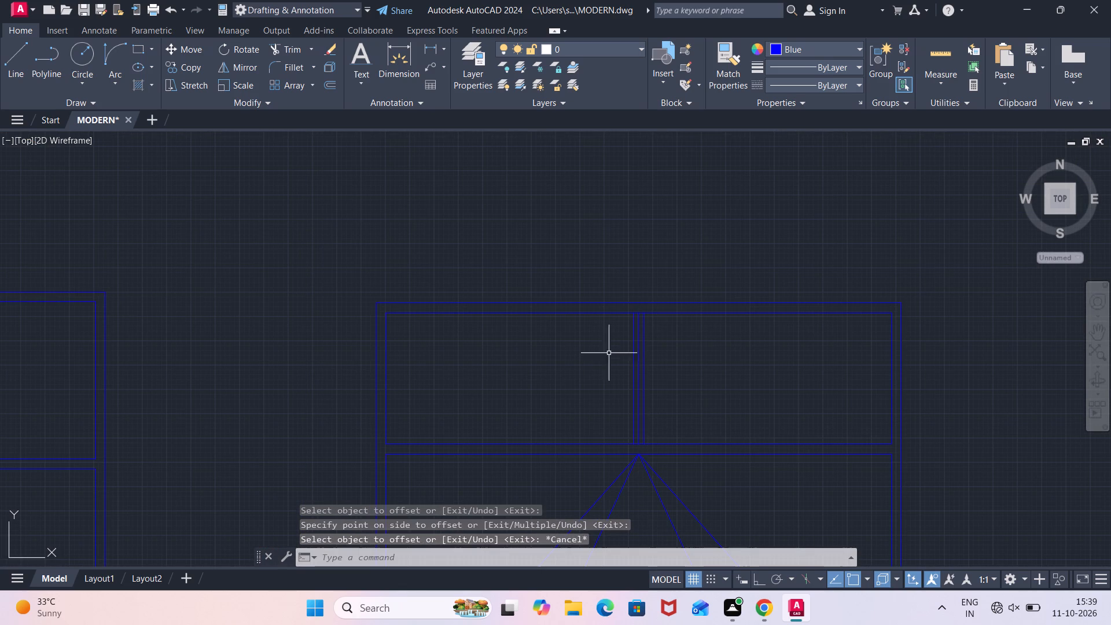
Delete the original centre line between the two offset vertical lines in the second bed's pillow area.
click(639, 364)
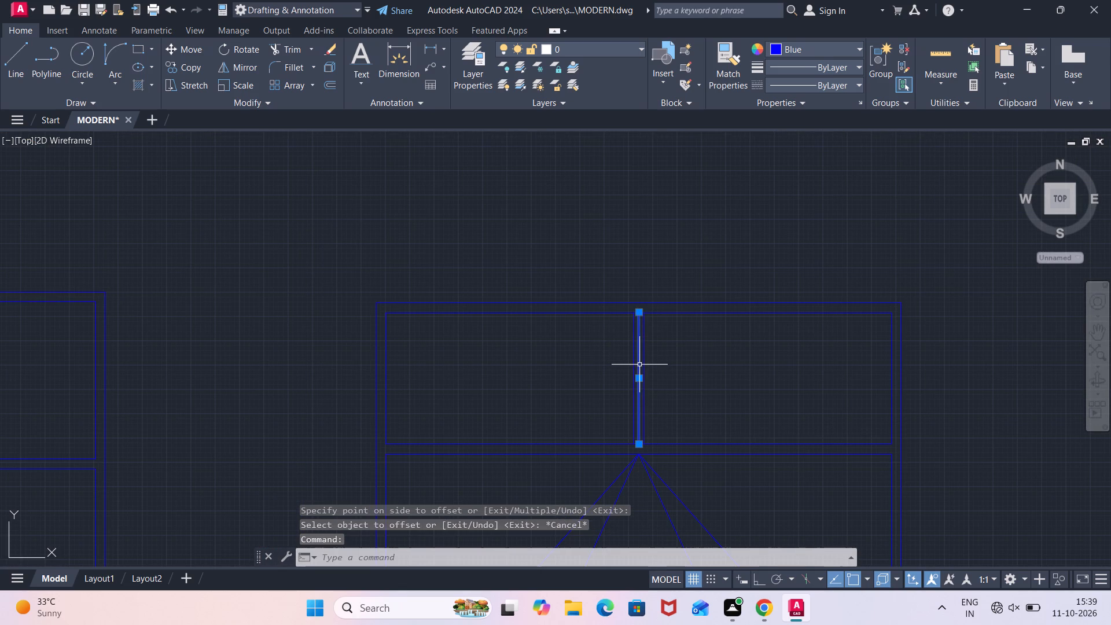
key(Delete)
Trim the second bed's inner top edge and upper cross line between the two vertical divider lines.
scroll(639, 365, down, 2)
scroll(639, 365, up, 4)
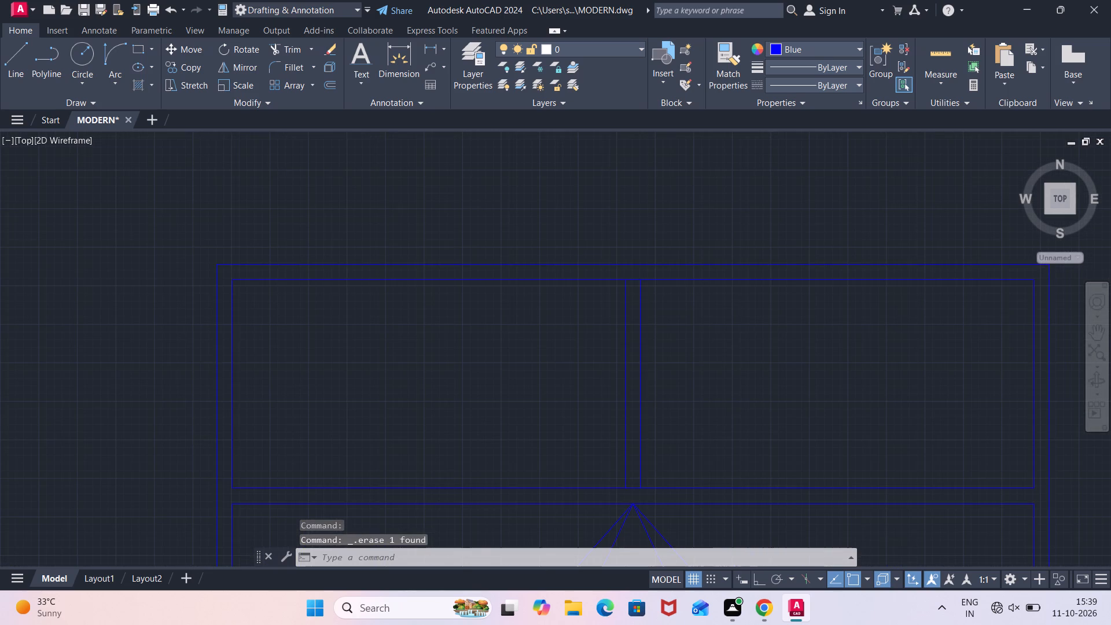
text(TR)
key(Return)
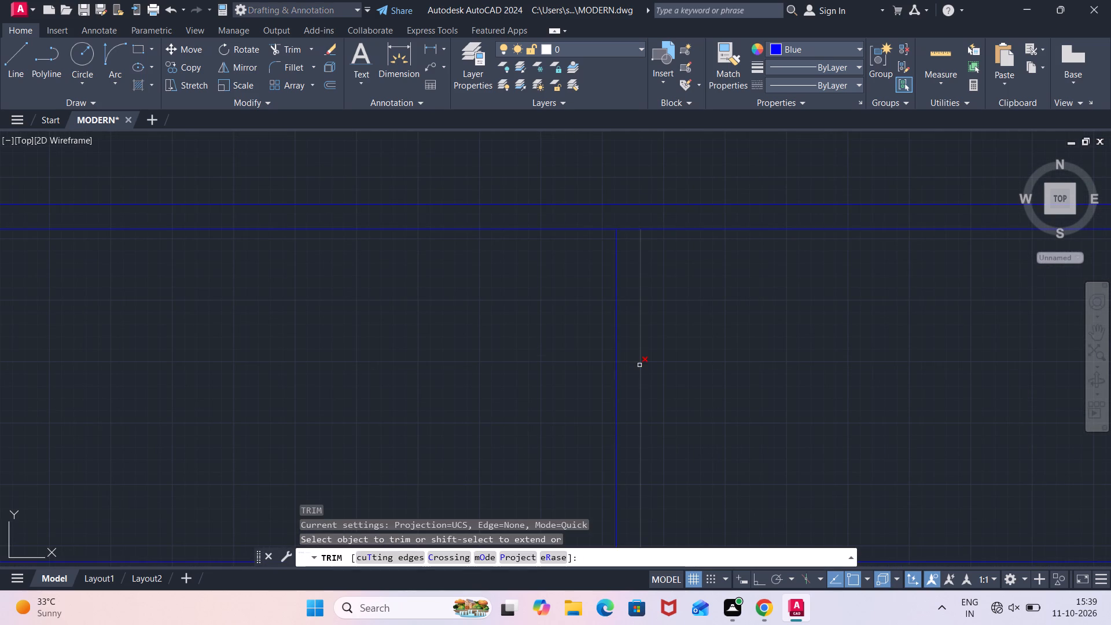
click(630, 231)
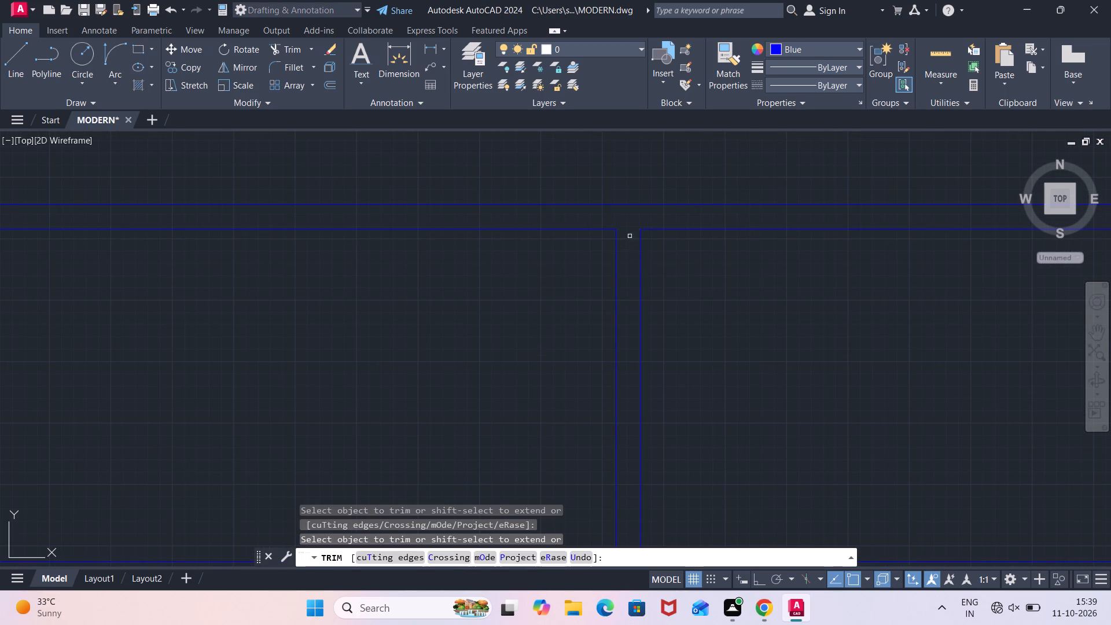
scroll(670, 349, down, 2)
middle_drag(673, 367, 641, 275)
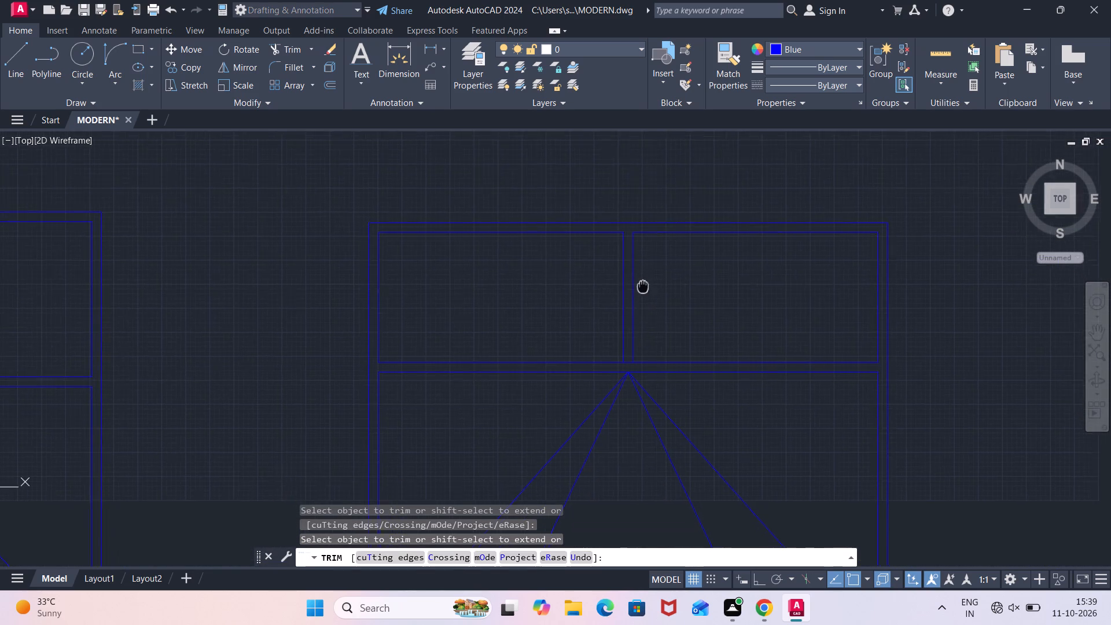
middle_drag(641, 275, 637, 263)
scroll(637, 263, up, 2)
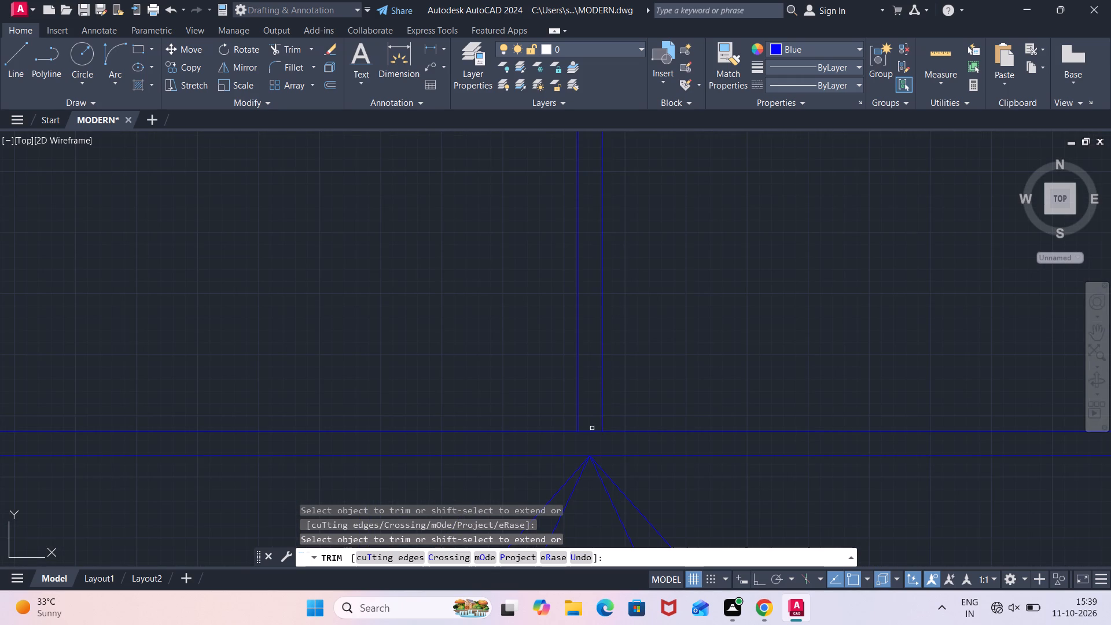
click(588, 432)
scroll(718, 335, down, 5)
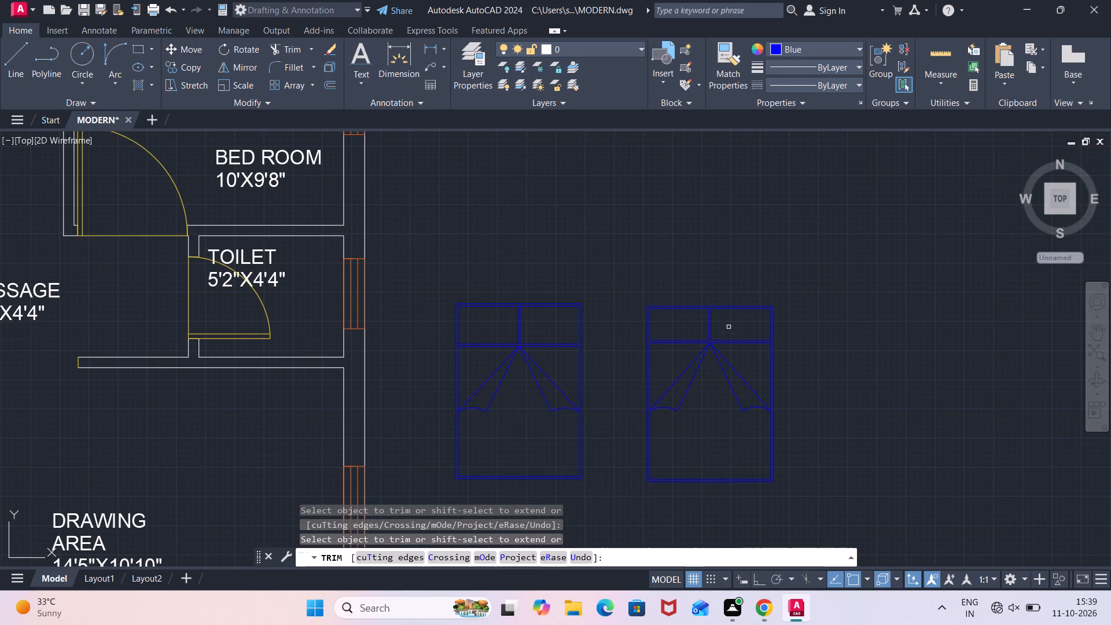
key(Escape)
scroll(794, 299, down, 1)
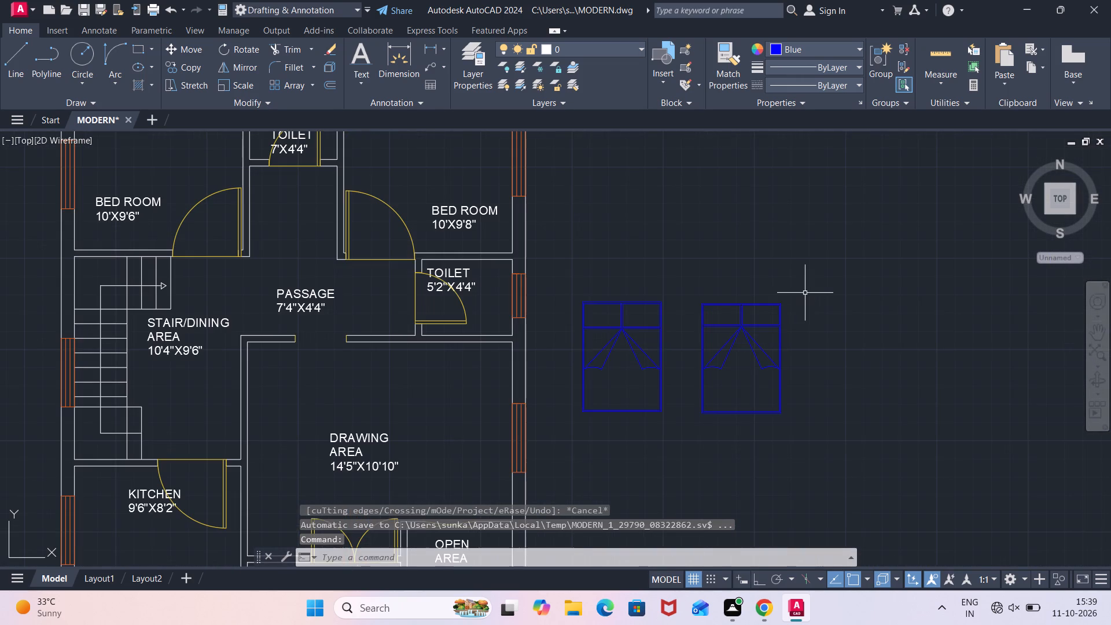
Move the second bed from beside the plan into the 10'X9'8" bedroom, with its head just below the upper window.
click(805, 290)
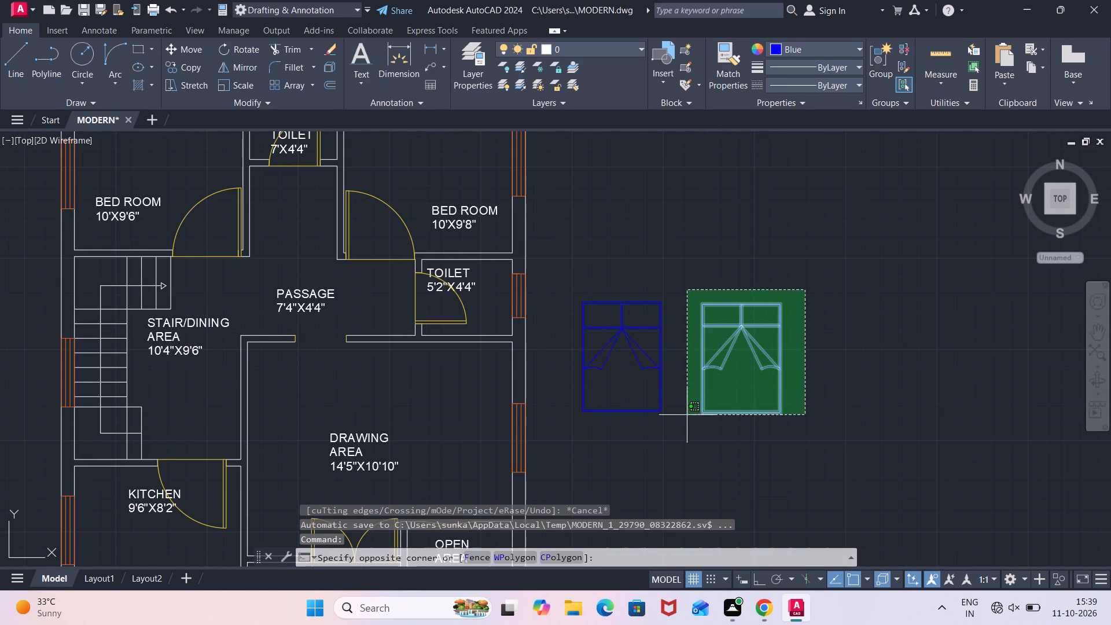
click(687, 423)
key(m)
key(Return)
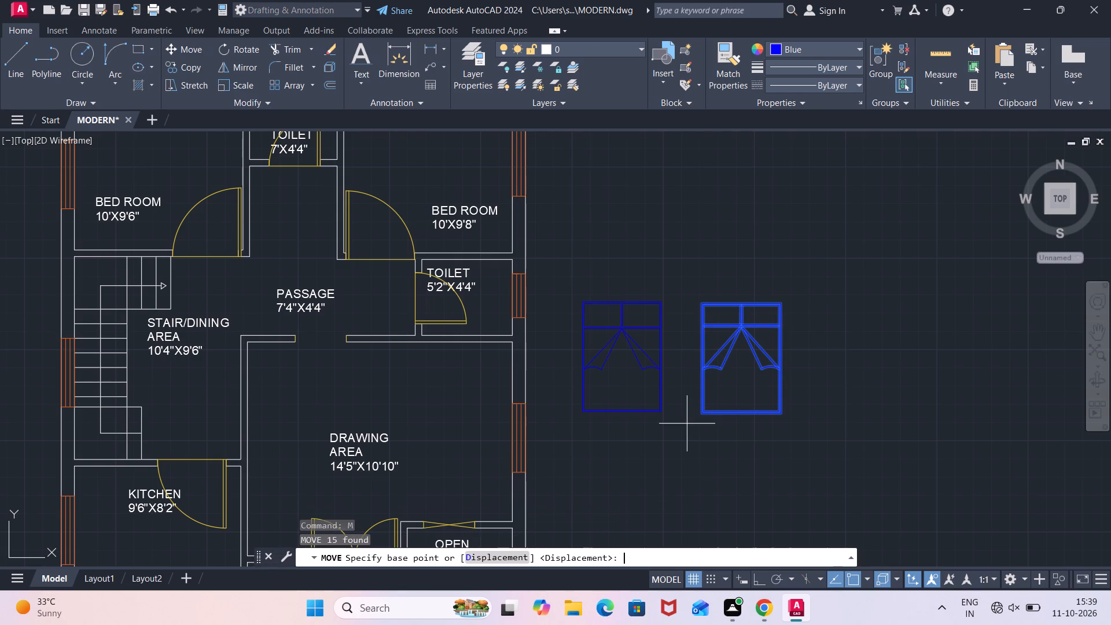
click(700, 420)
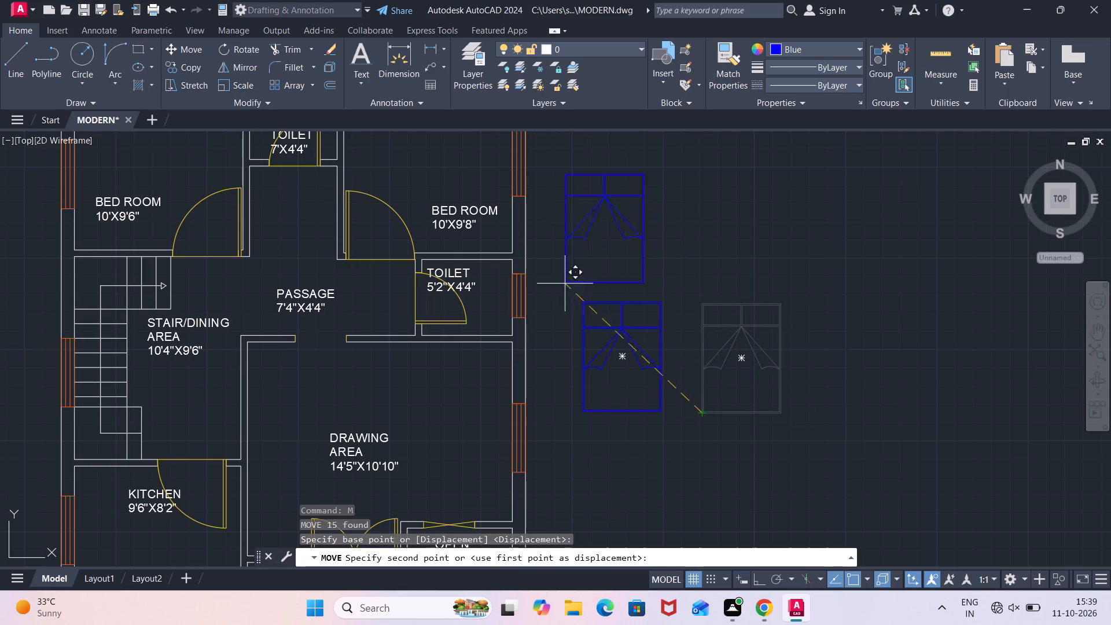
middle_drag(459, 242, 465, 364)
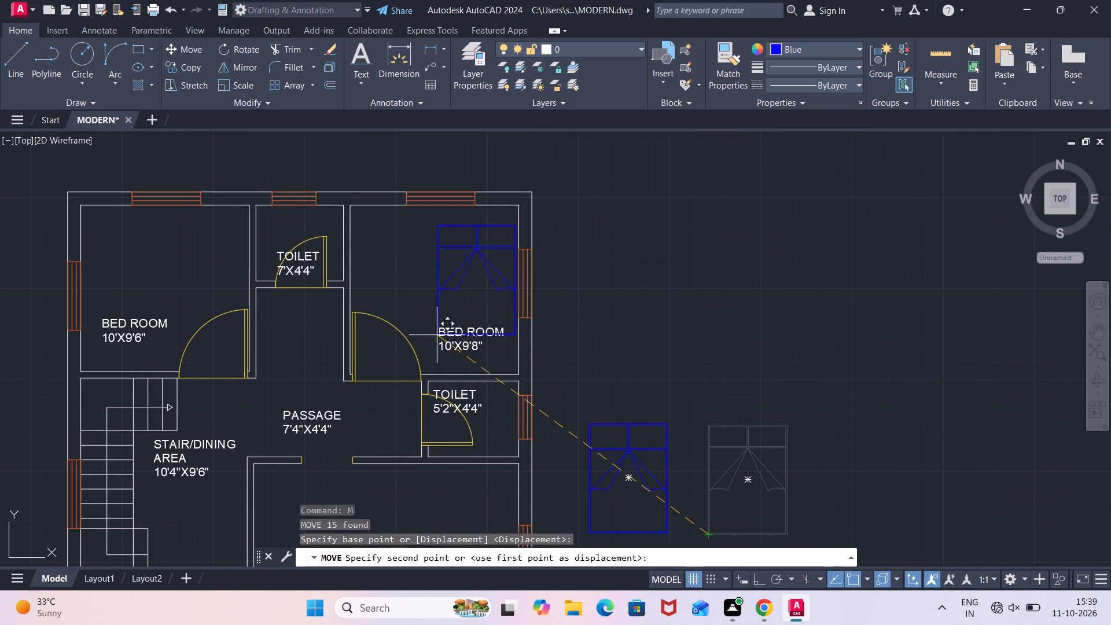
click(406, 322)
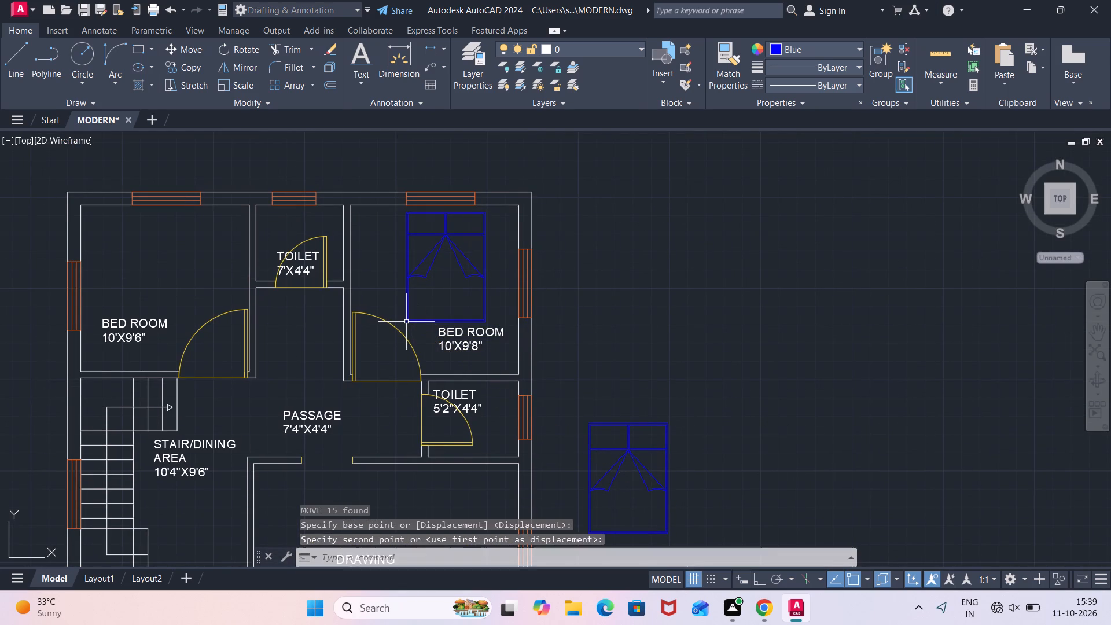
Move the remaining bed into the 10'X9'6" bedroom, with its pillow end near the upper wall.
middle_drag(685, 389, 685, 375)
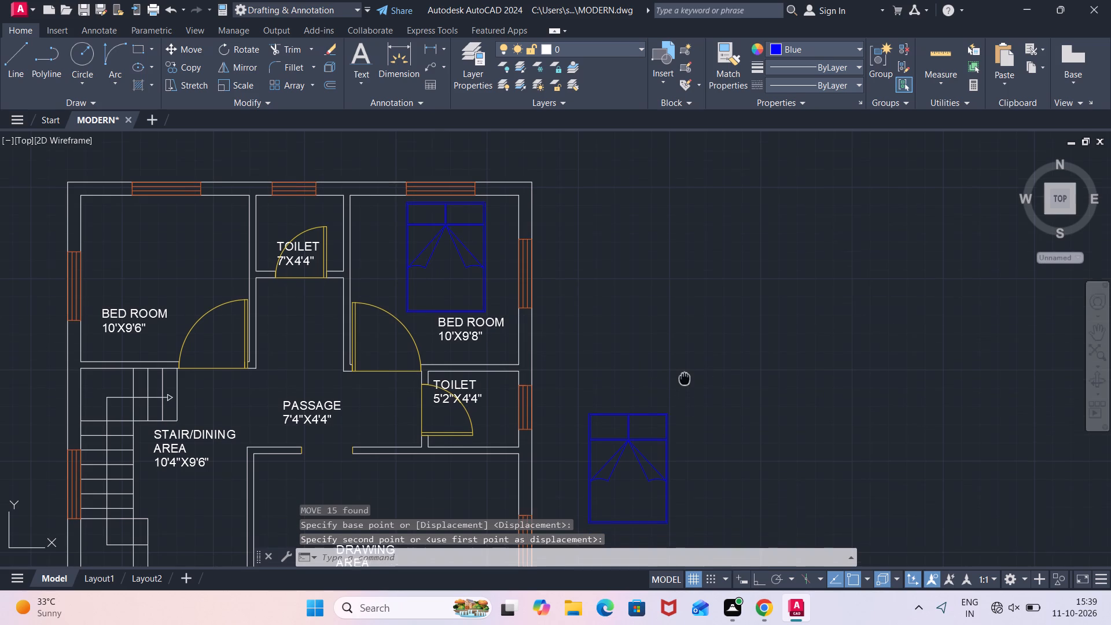
middle_drag(685, 375, 685, 366)
click(689, 386)
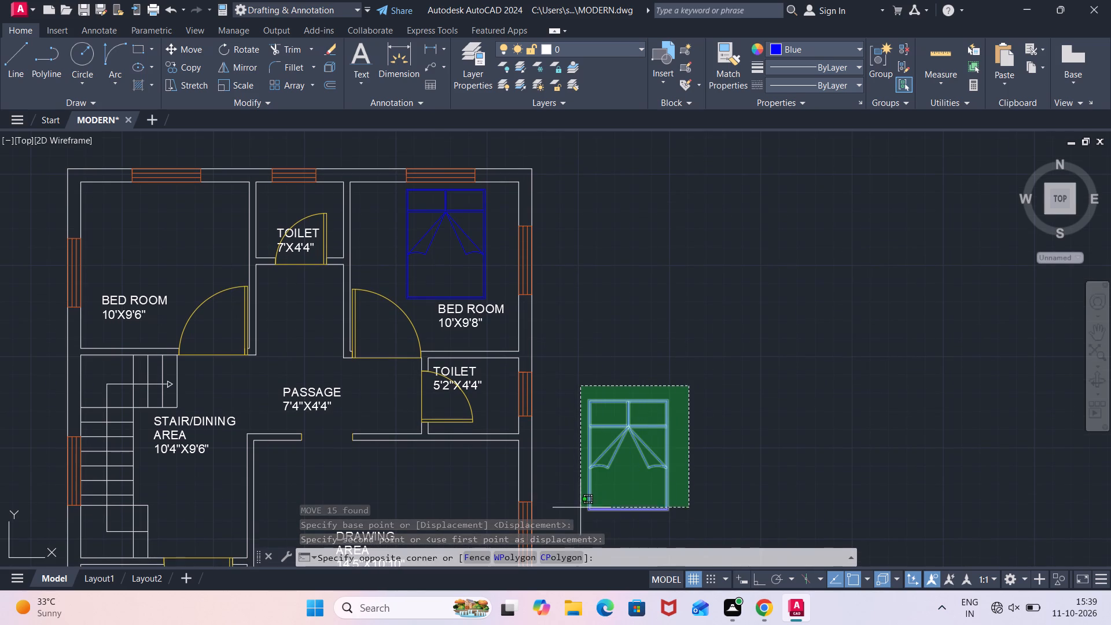
click(582, 521)
key(m)
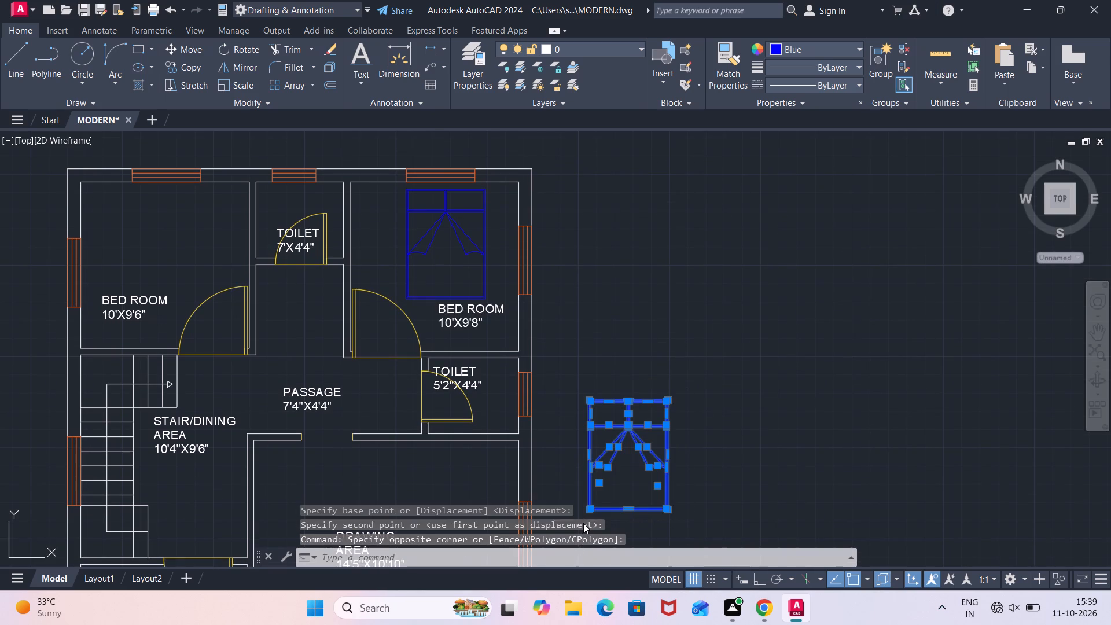
key(Return)
click(591, 515)
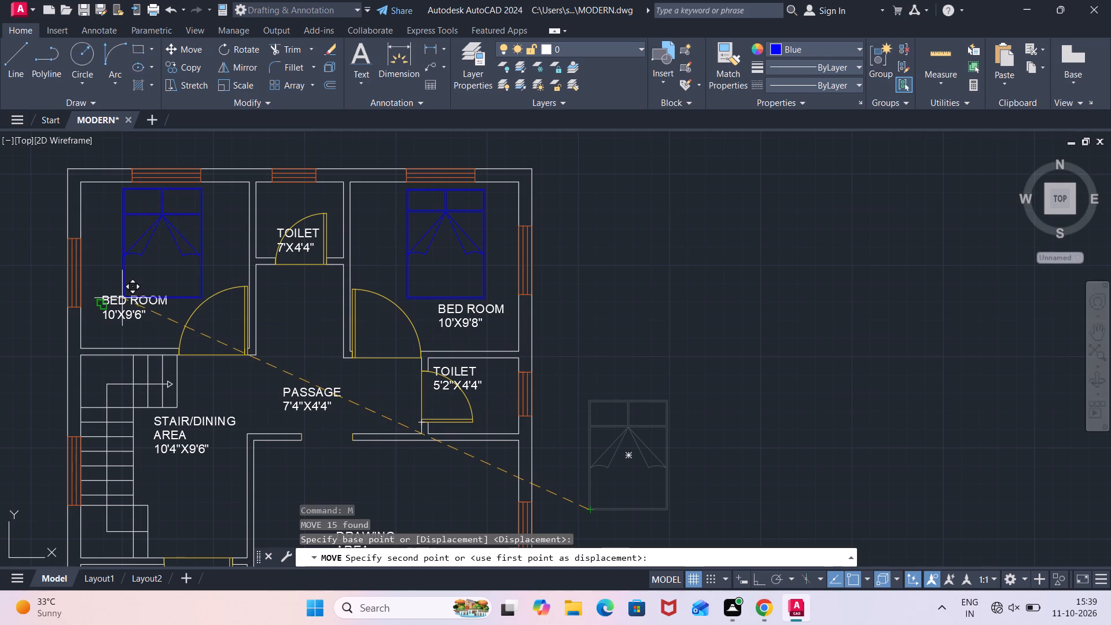
scroll(122, 293, up, 3)
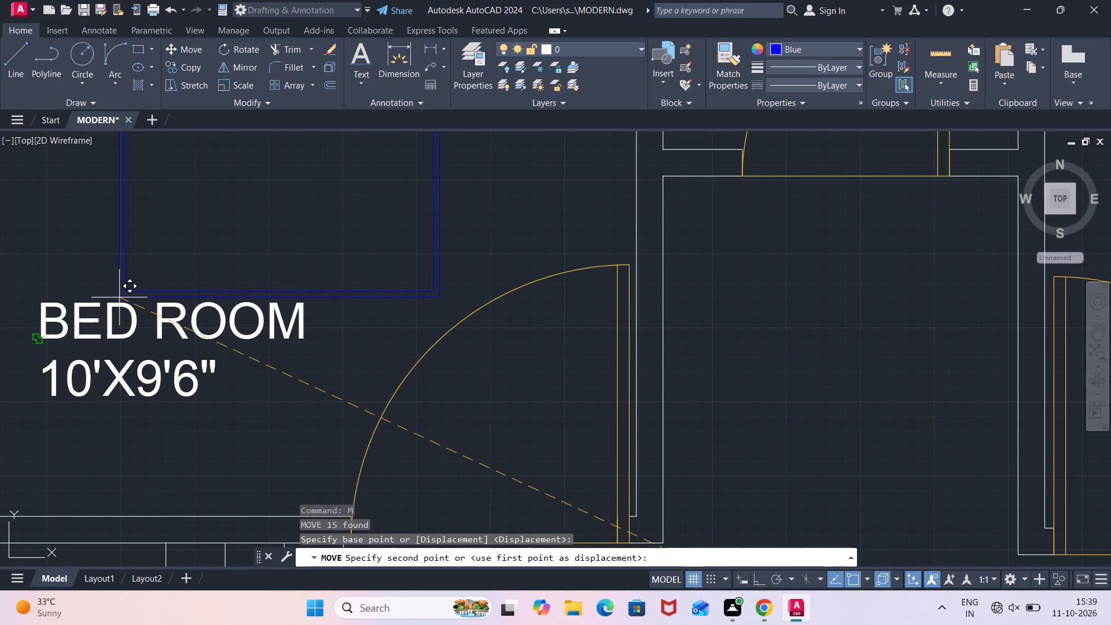
middle_drag(90, 292, 116, 437)
scroll(122, 435, down, 2)
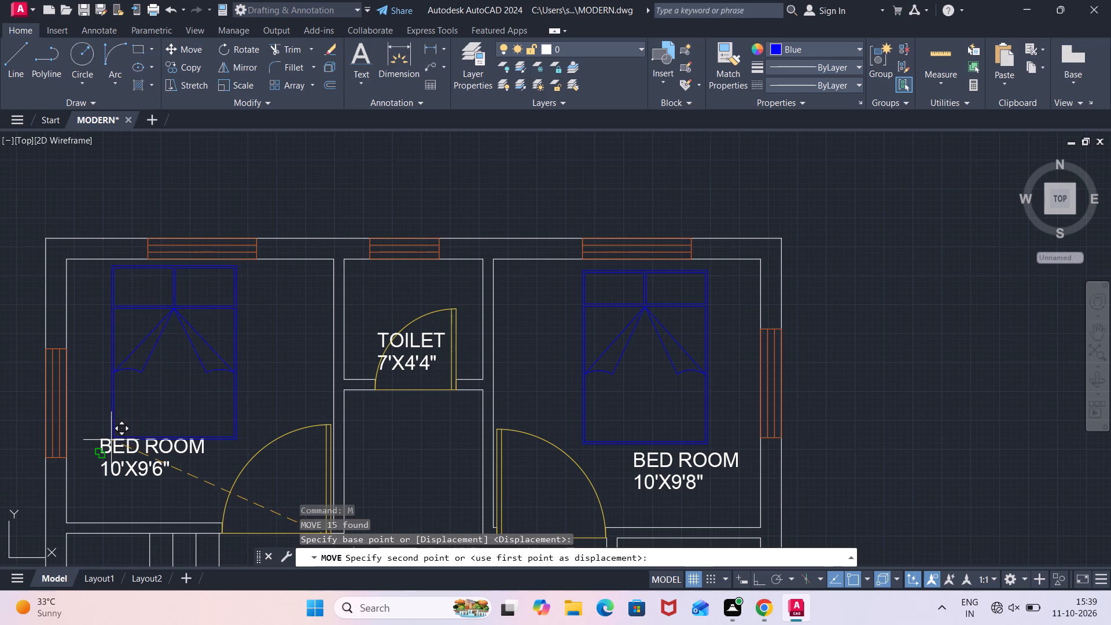
click(111, 442)
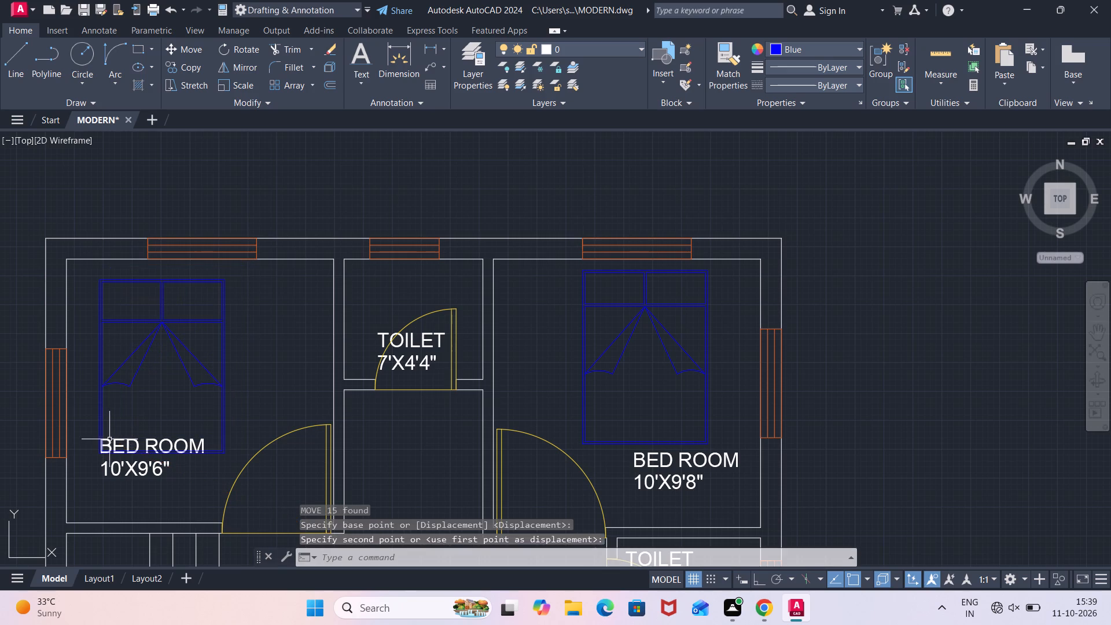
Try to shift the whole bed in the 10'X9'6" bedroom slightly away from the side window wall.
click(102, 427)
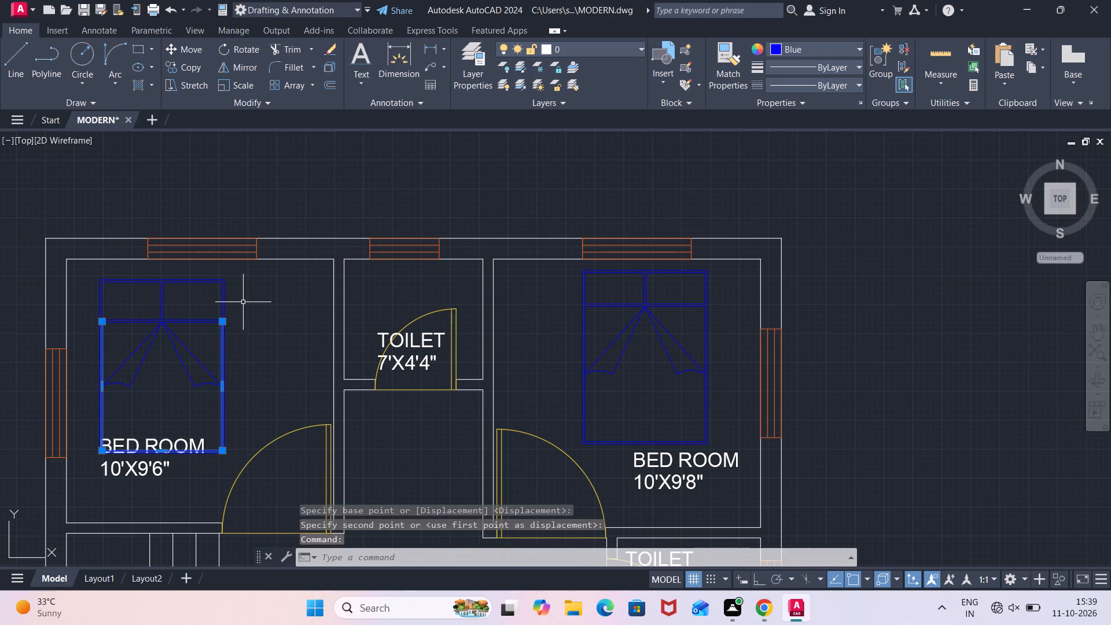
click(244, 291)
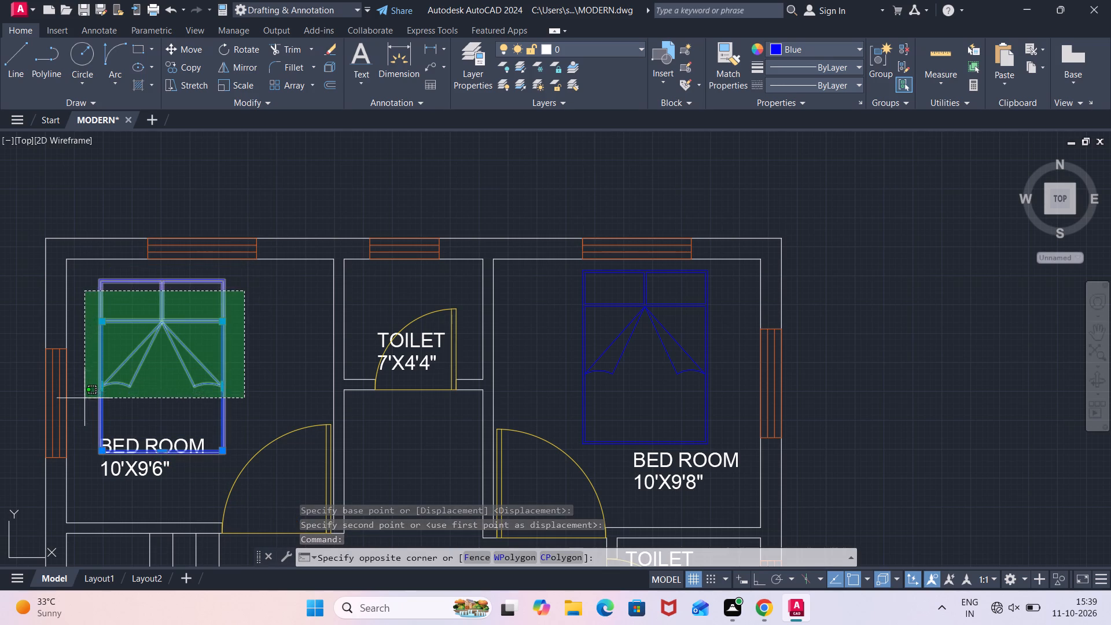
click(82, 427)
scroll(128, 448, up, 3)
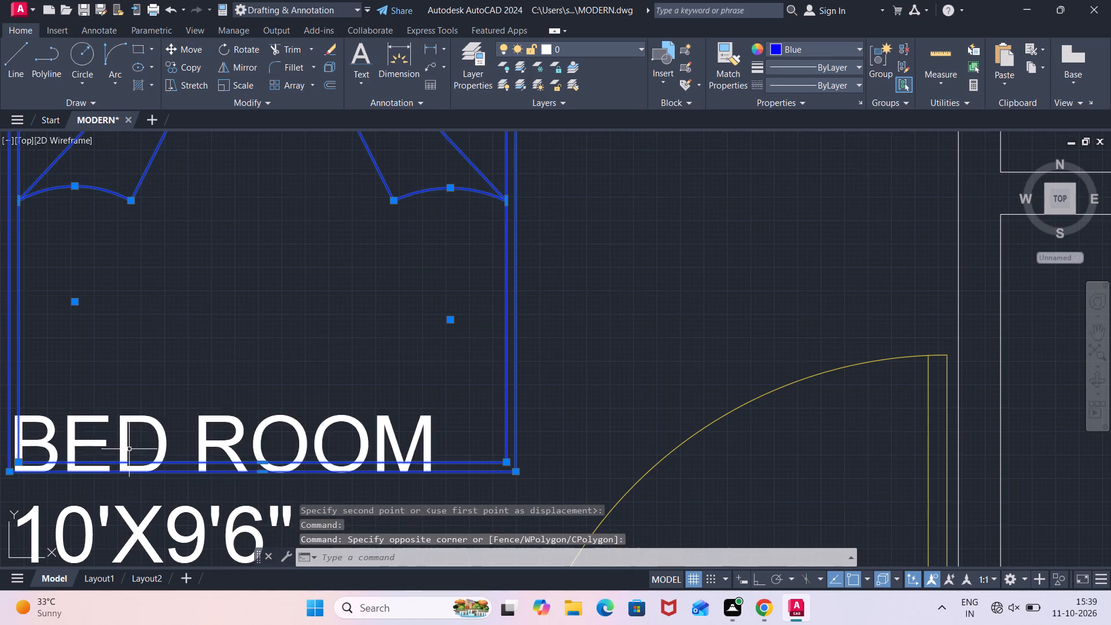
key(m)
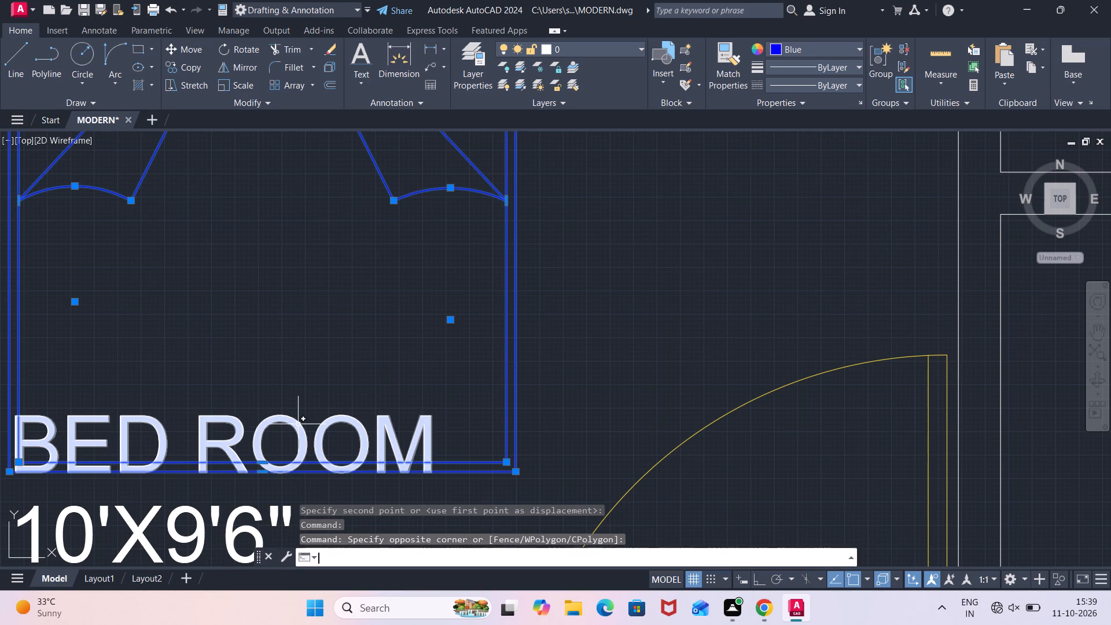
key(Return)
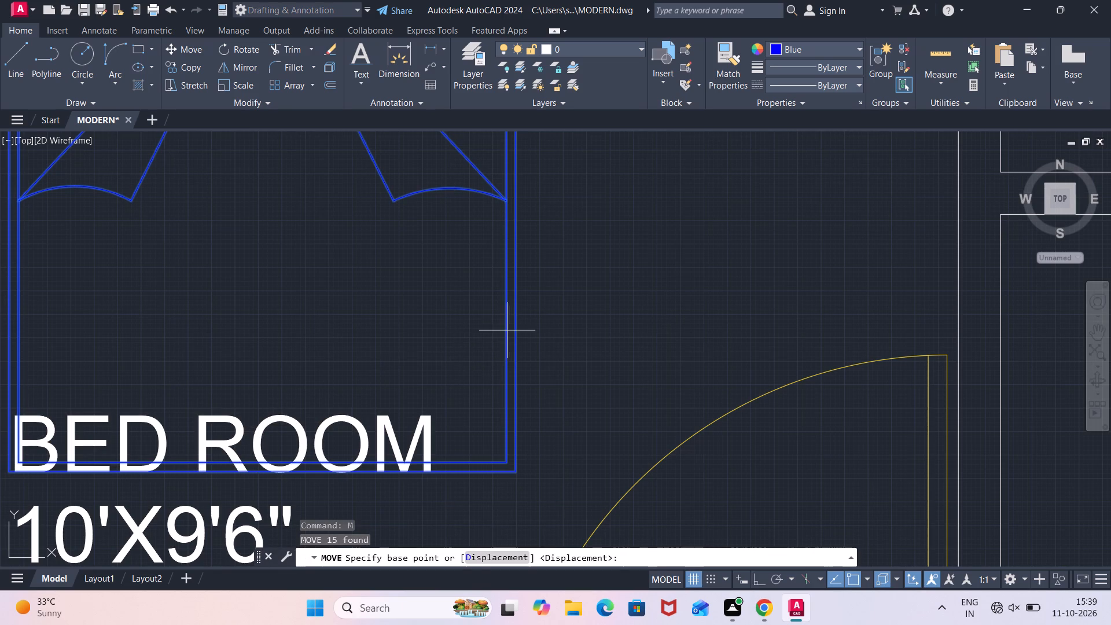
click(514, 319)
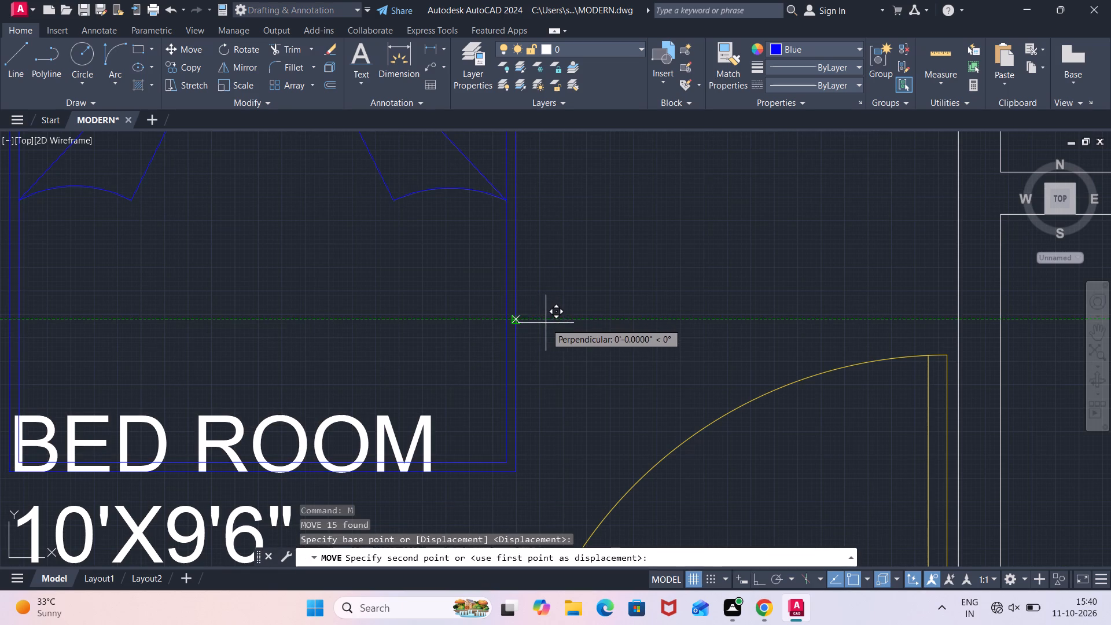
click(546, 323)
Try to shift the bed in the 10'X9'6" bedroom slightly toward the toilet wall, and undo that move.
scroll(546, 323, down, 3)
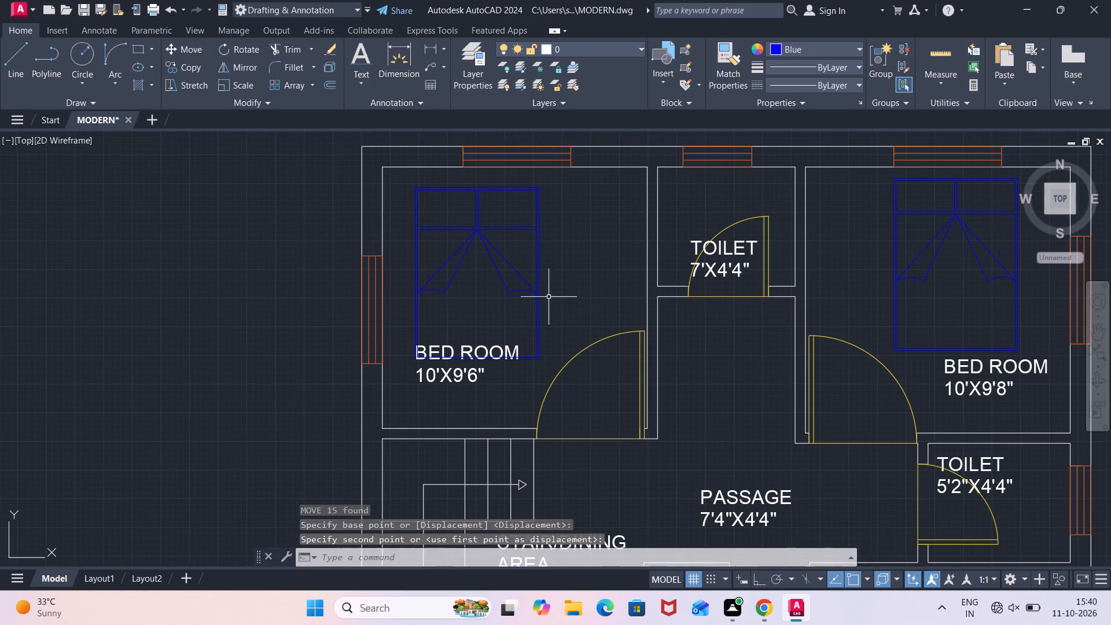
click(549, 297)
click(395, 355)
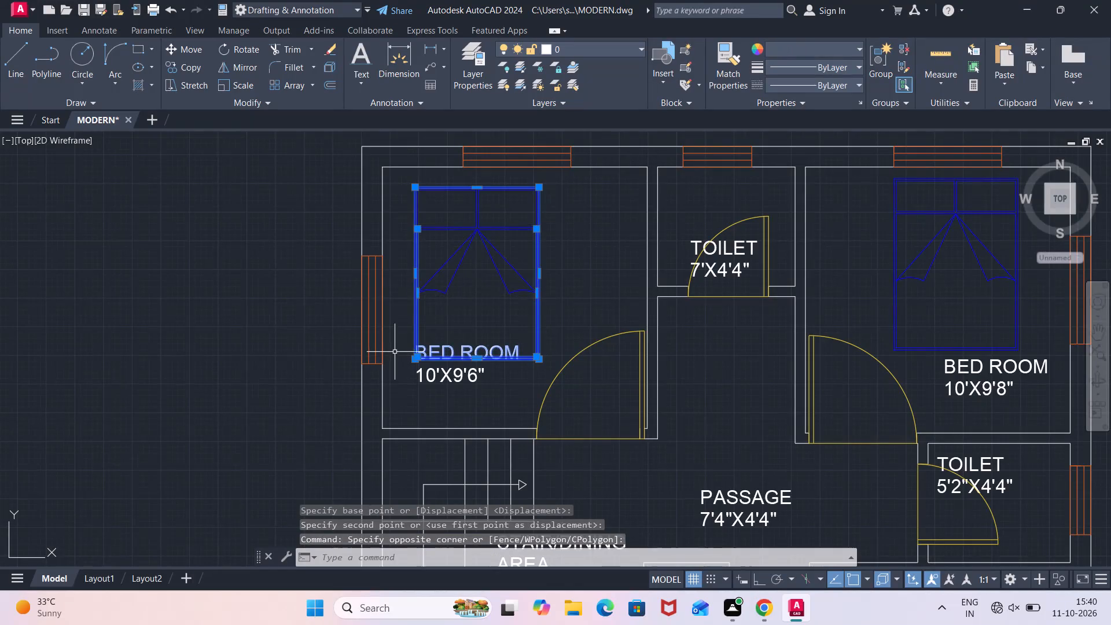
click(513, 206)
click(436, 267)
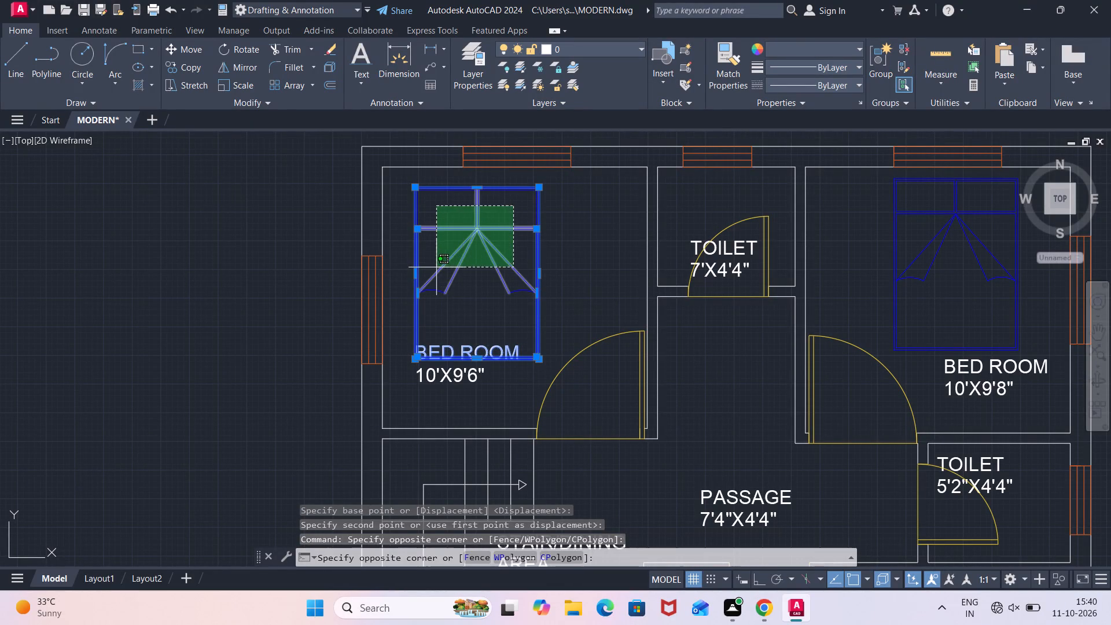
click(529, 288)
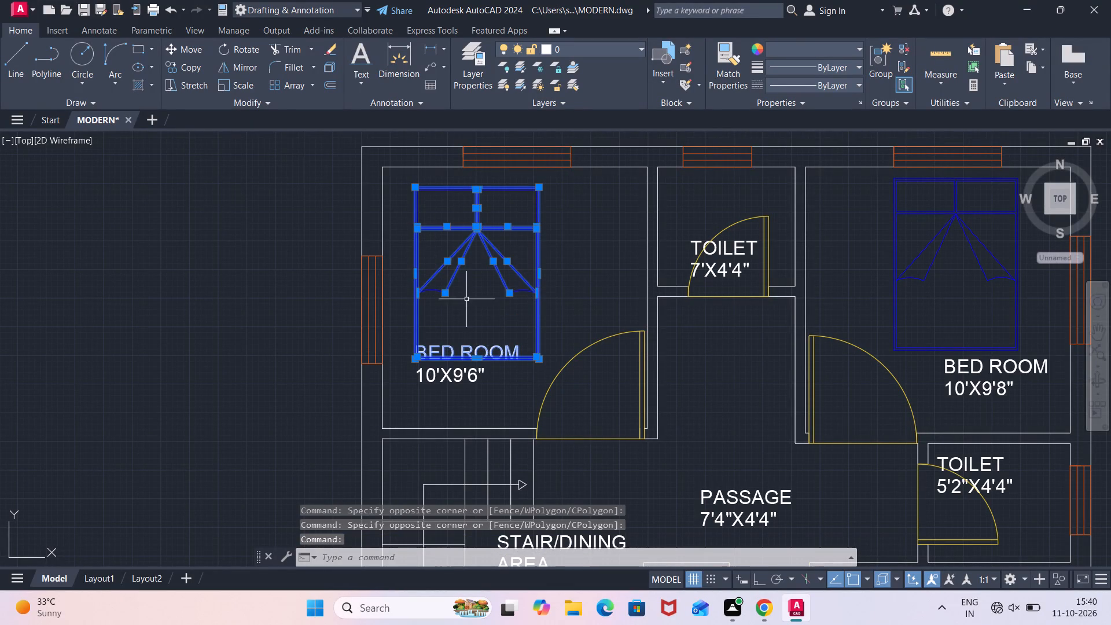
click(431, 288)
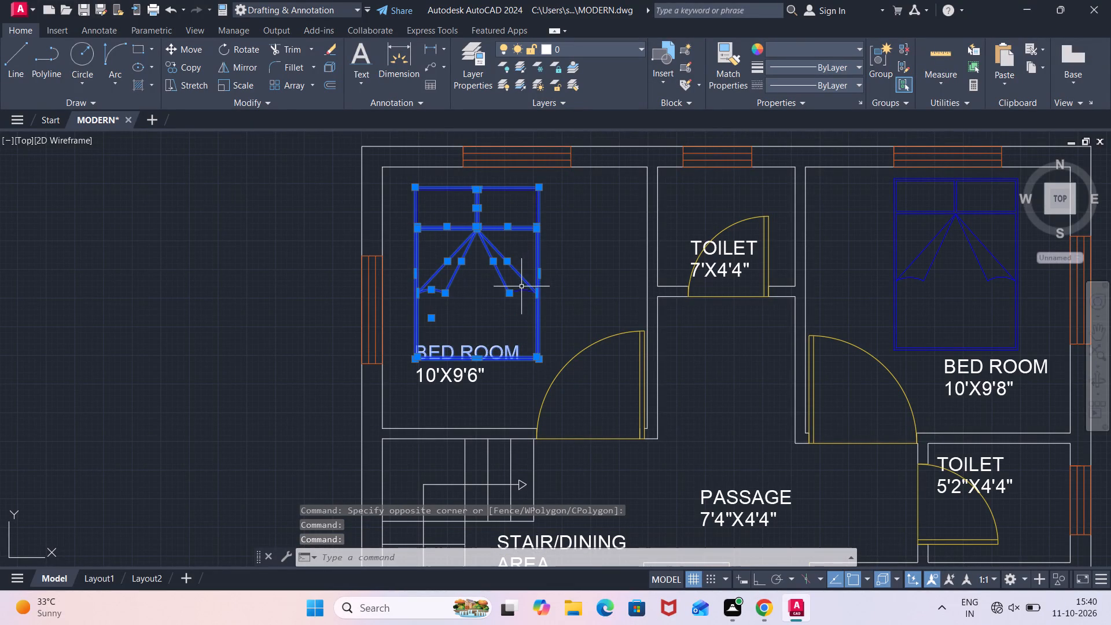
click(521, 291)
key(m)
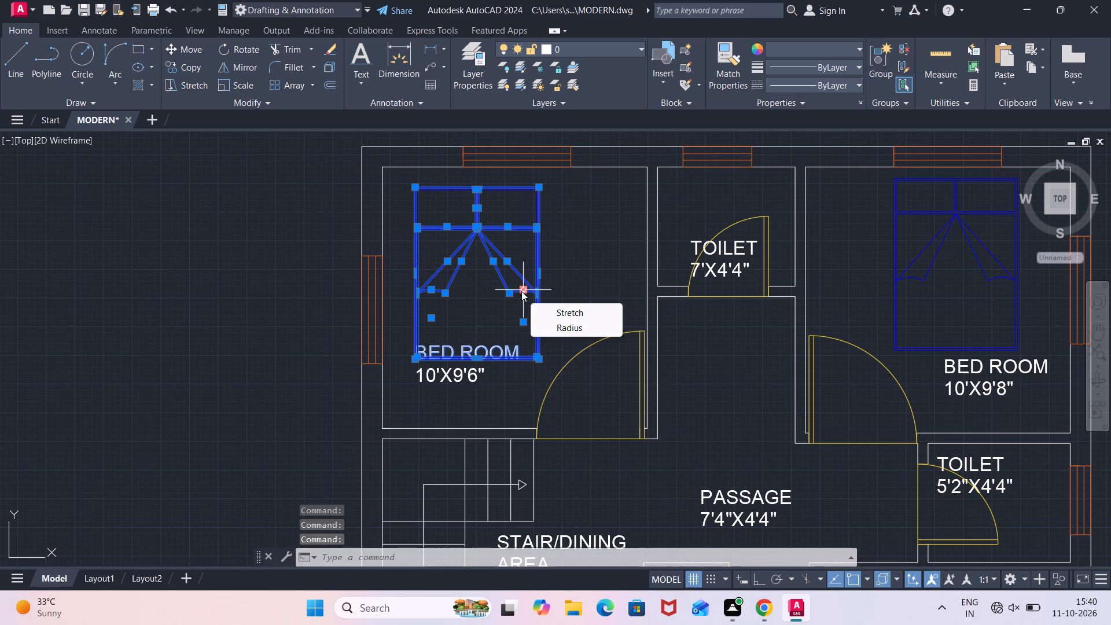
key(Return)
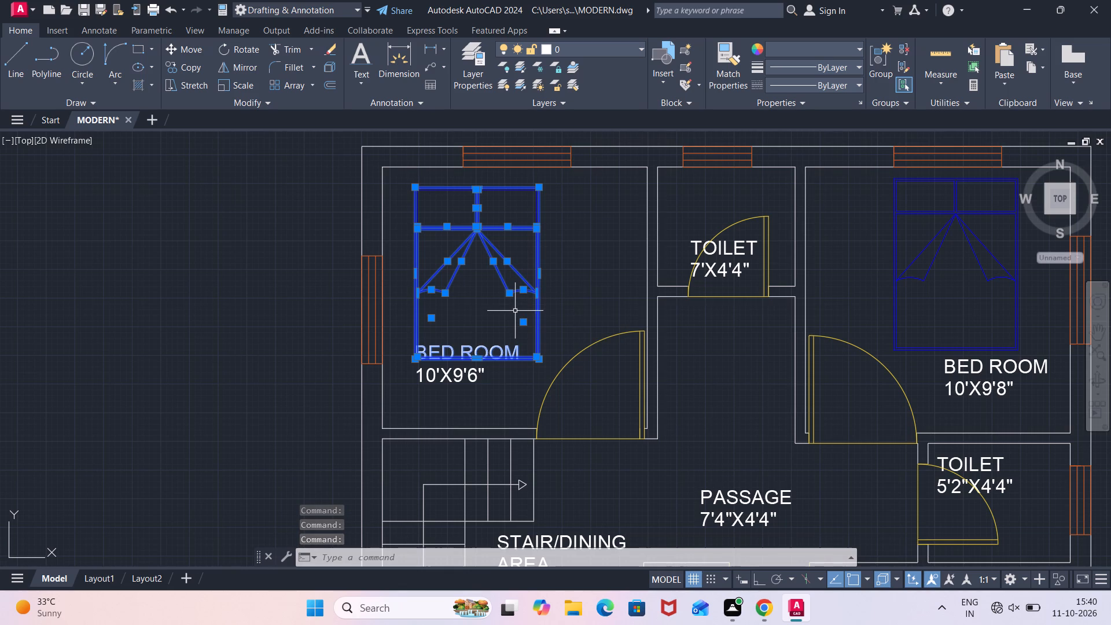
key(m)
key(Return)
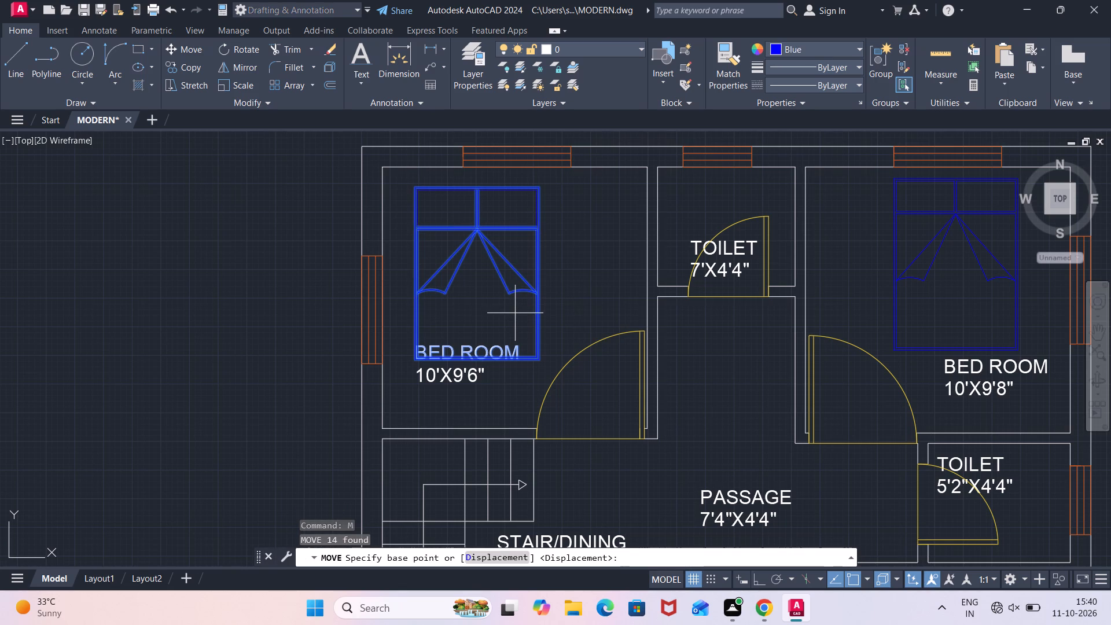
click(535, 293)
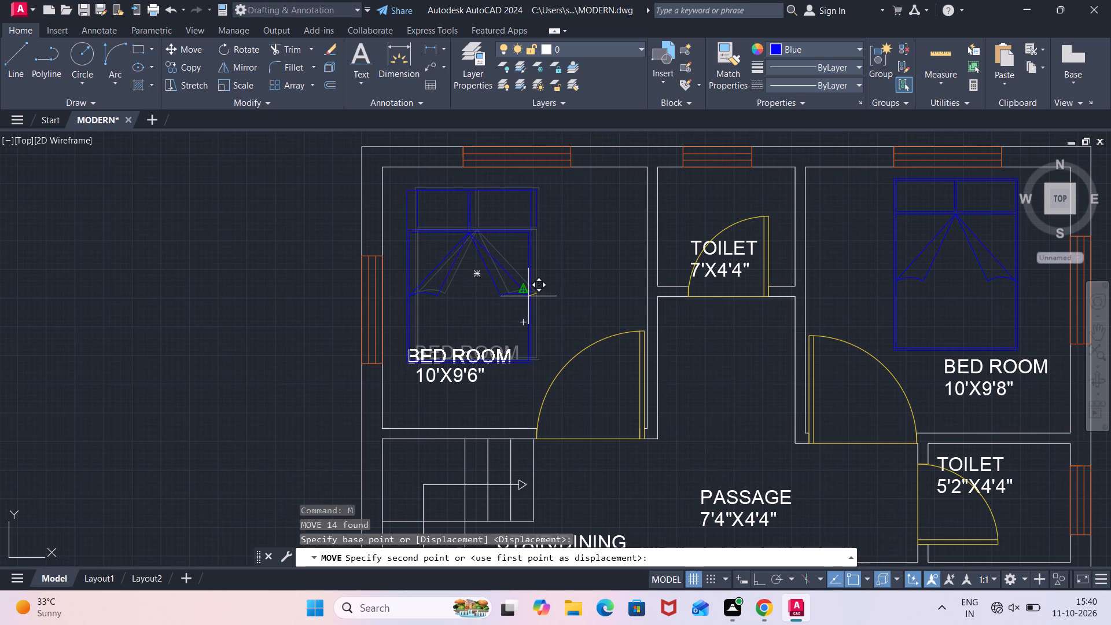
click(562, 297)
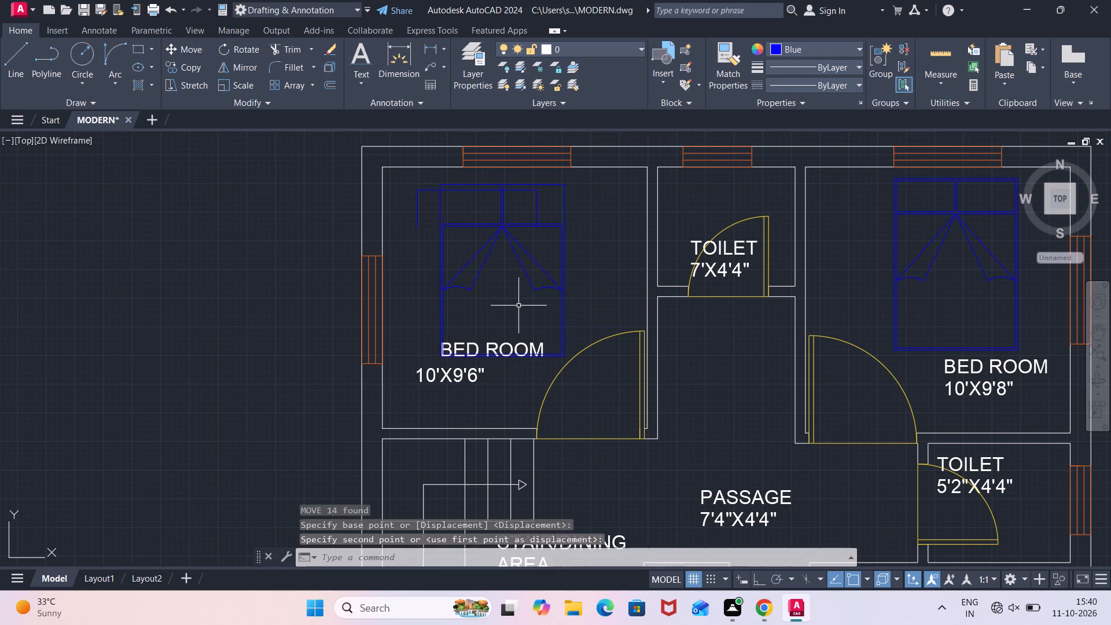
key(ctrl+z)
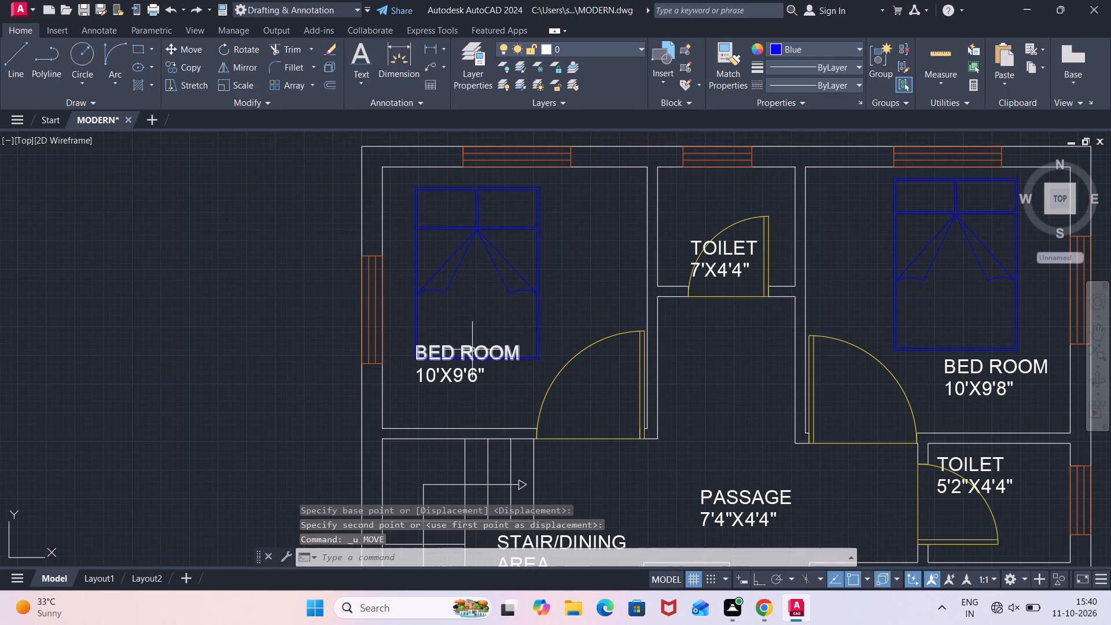
Move both lines of the BED ROOM 10'X9'6" label straight down, clear of the bed's lower edge.
click(472, 350)
click(463, 377)
key(m)
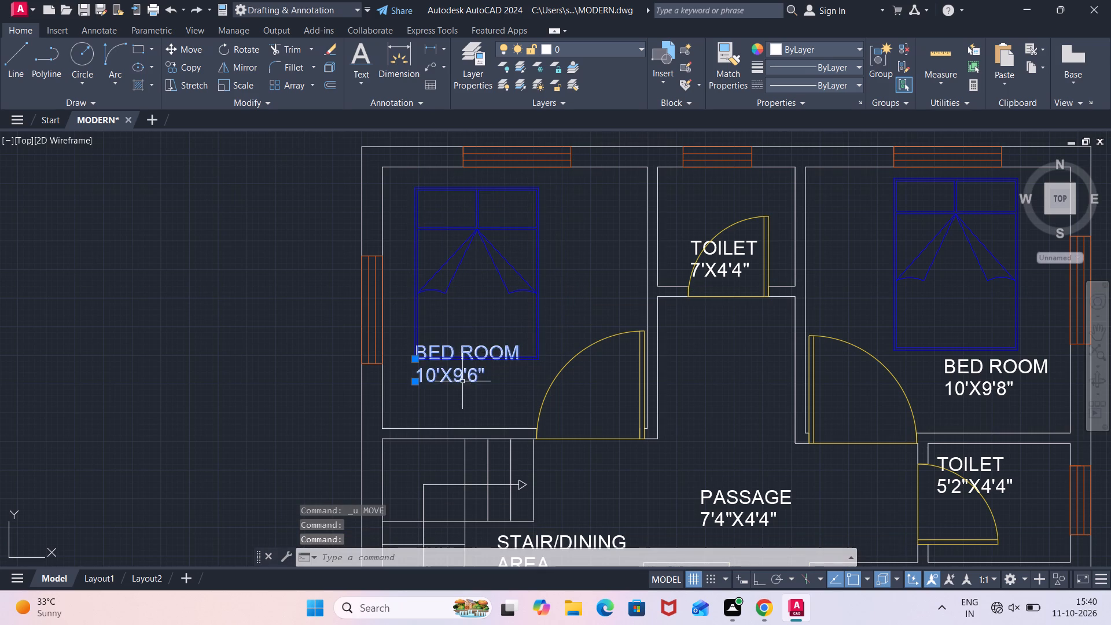
key(Return)
click(462, 381)
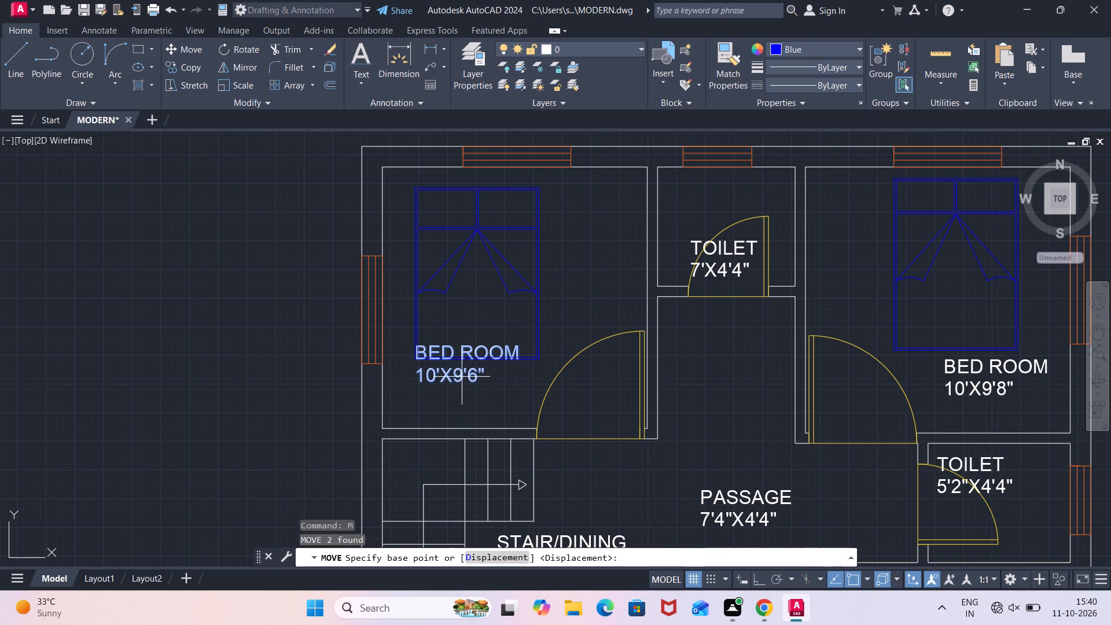
click(462, 376)
click(461, 407)
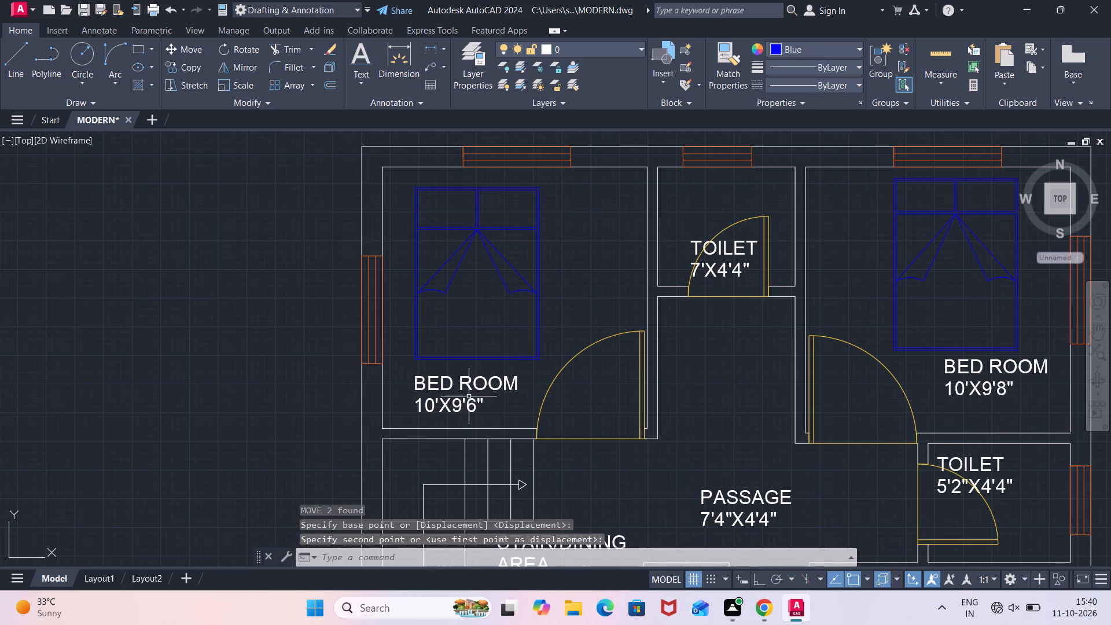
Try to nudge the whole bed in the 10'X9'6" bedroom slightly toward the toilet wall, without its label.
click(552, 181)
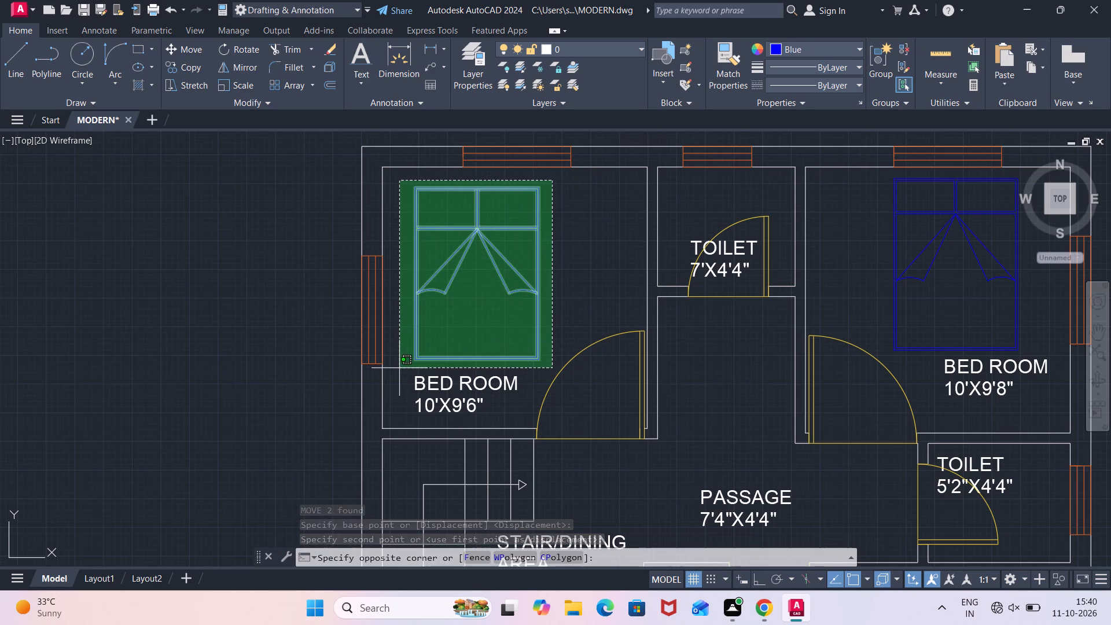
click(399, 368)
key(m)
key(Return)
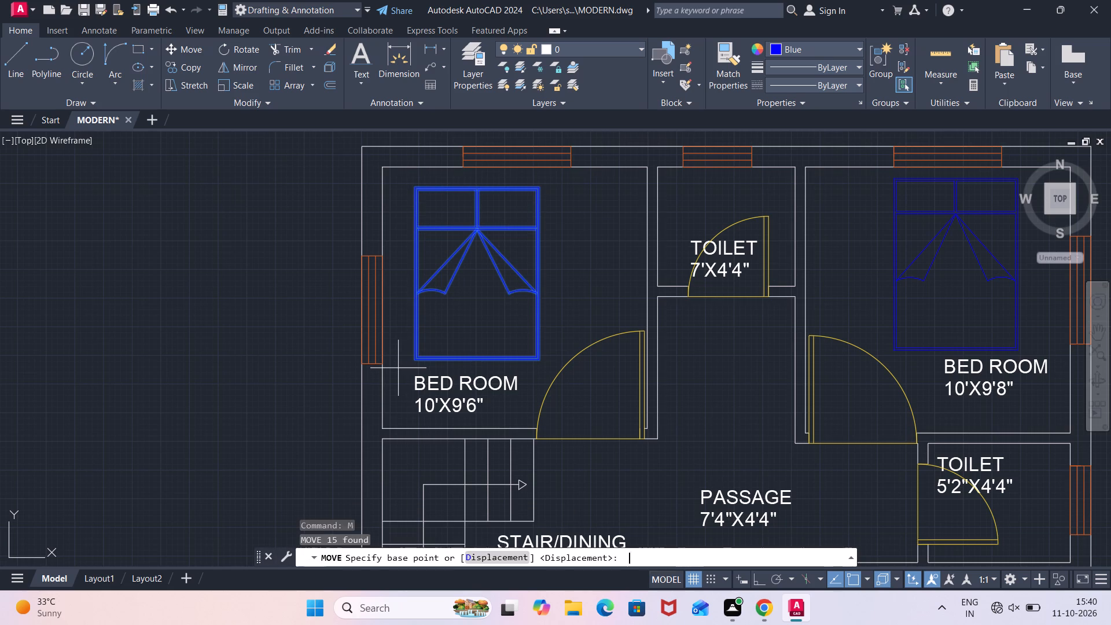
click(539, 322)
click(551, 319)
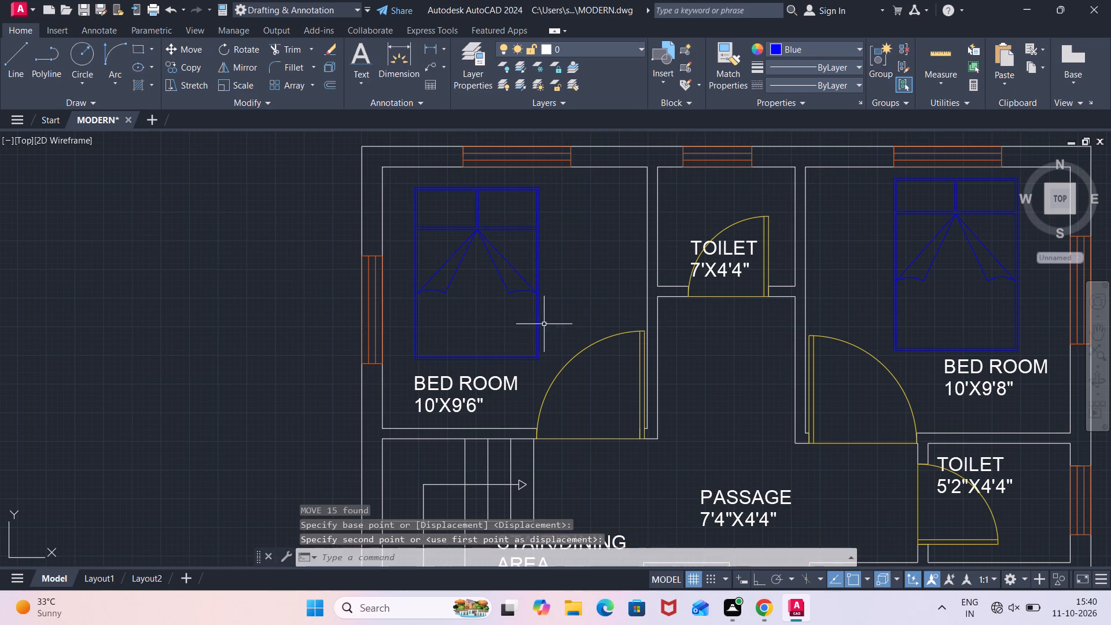
Move the whole bed in the 10'X9'6" bedroom slightly toward the toilet wall, leaving its label in place.
click(551, 181)
click(400, 367)
key(m)
key(Return)
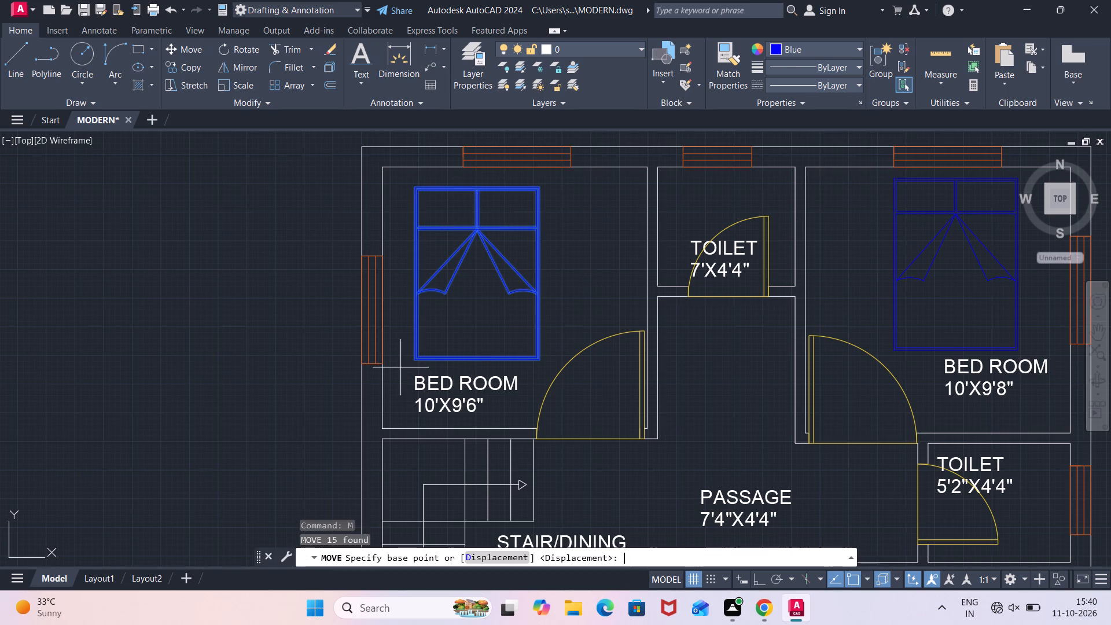
scroll(469, 319, up, 1)
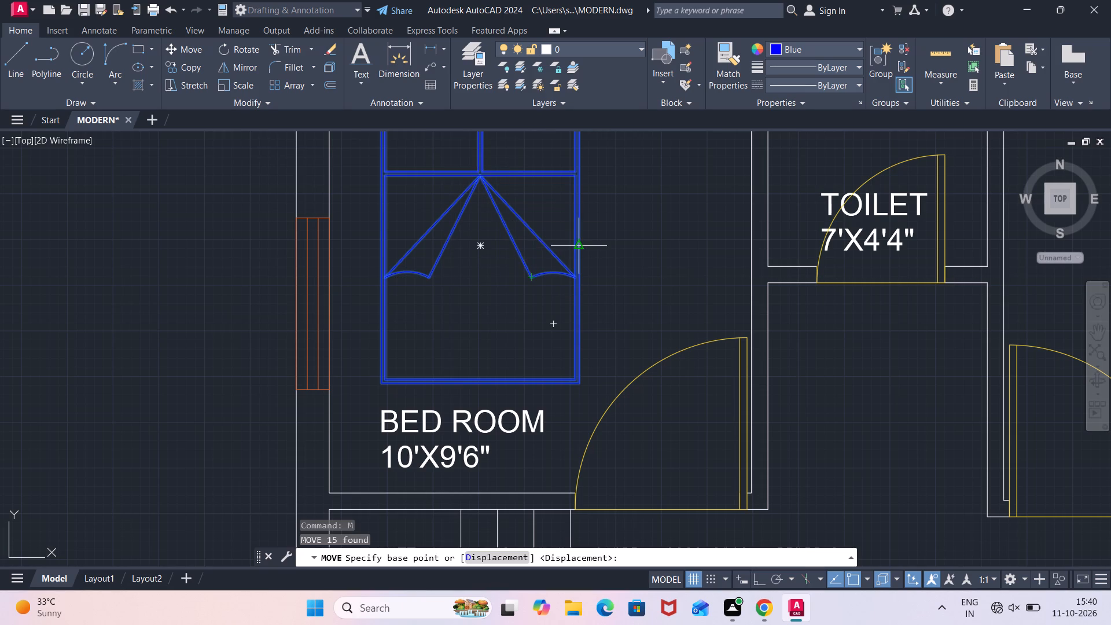
click(480, 242)
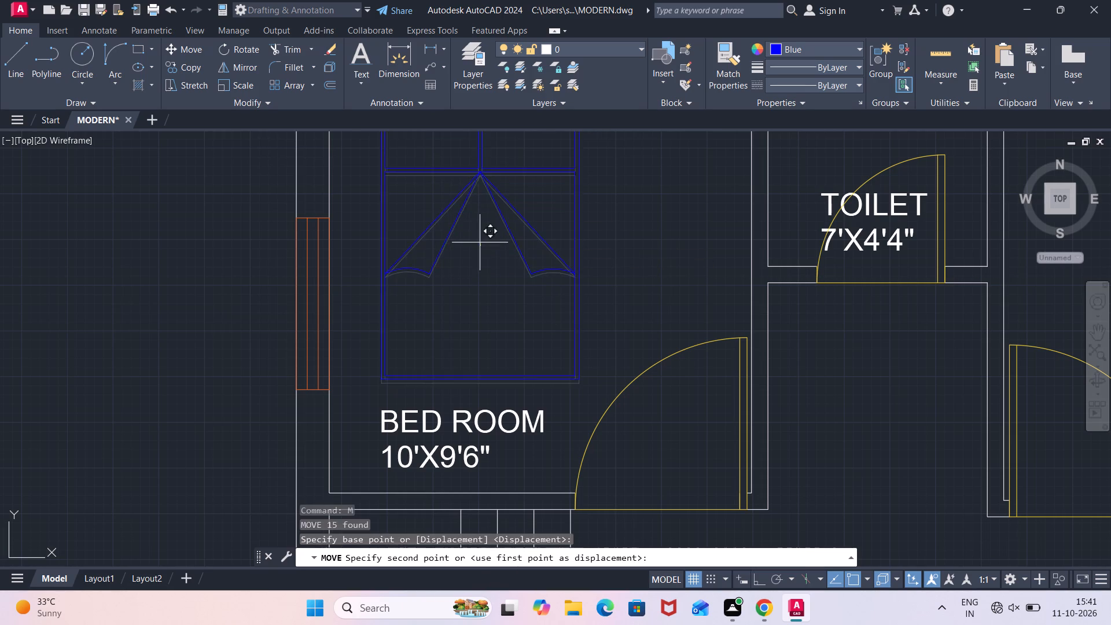
click(510, 245)
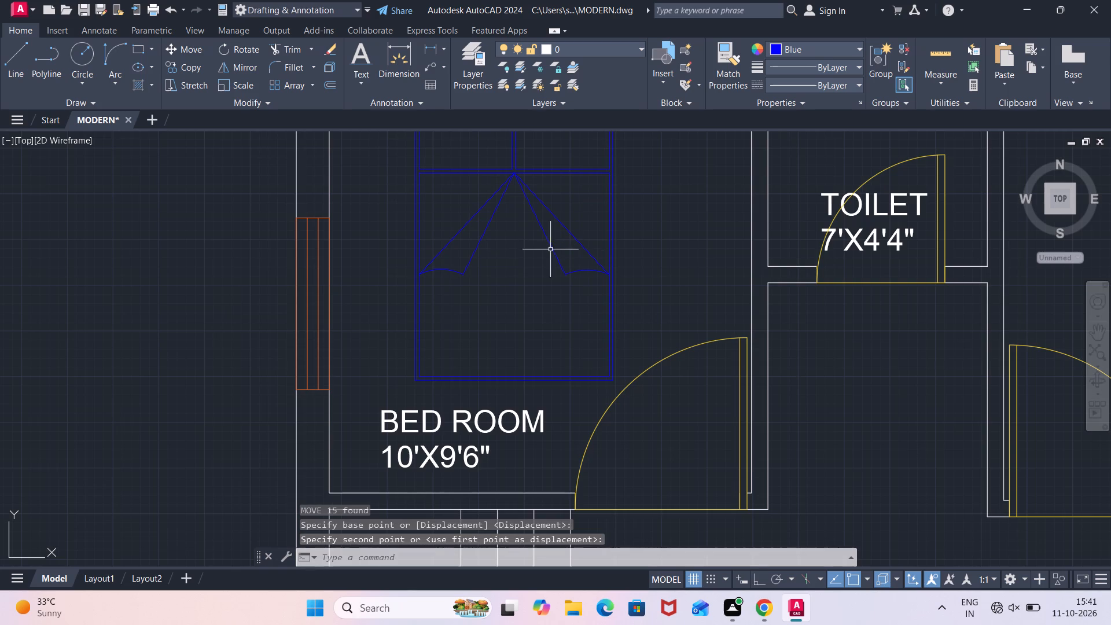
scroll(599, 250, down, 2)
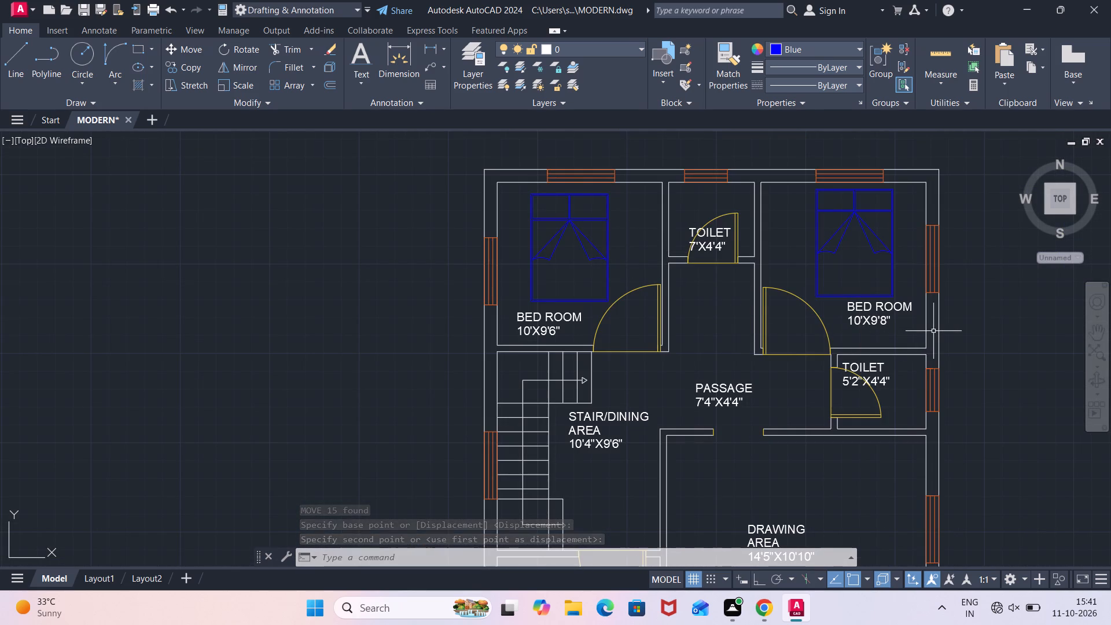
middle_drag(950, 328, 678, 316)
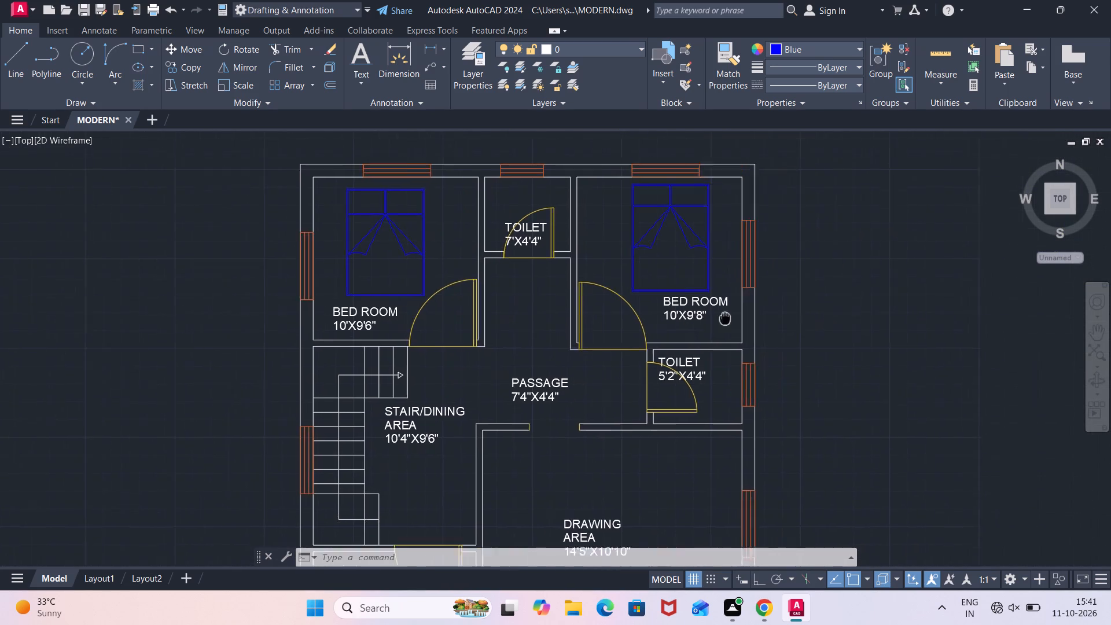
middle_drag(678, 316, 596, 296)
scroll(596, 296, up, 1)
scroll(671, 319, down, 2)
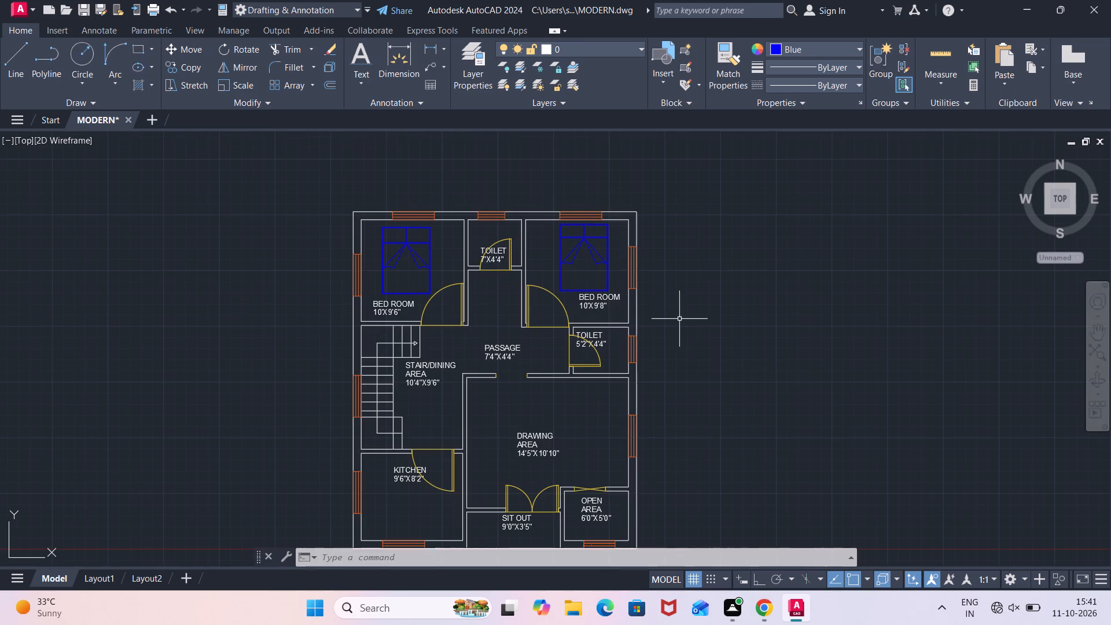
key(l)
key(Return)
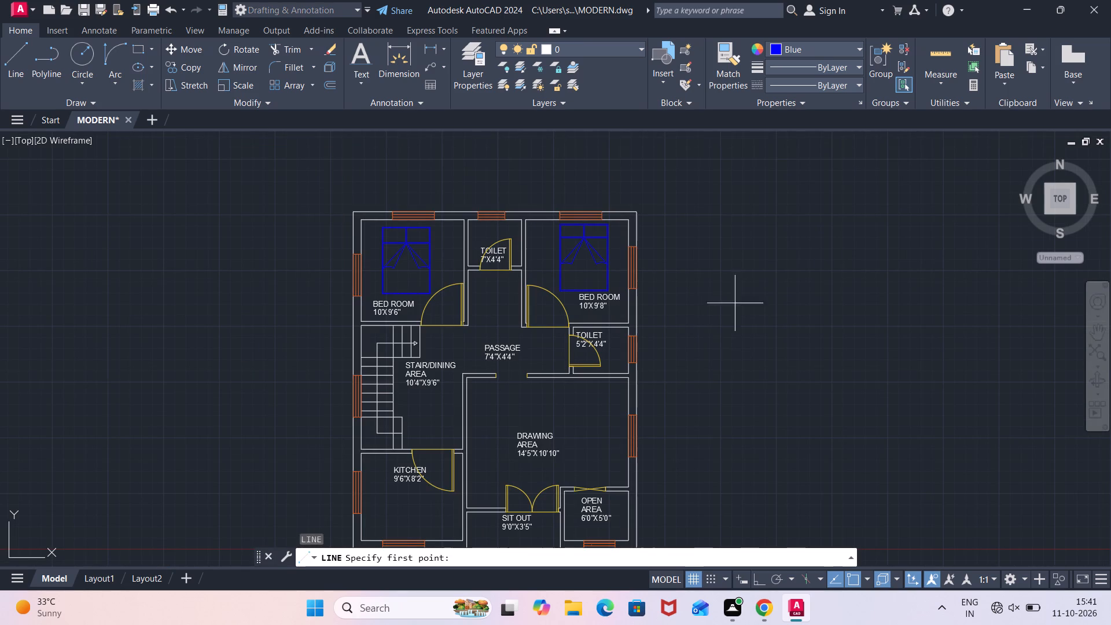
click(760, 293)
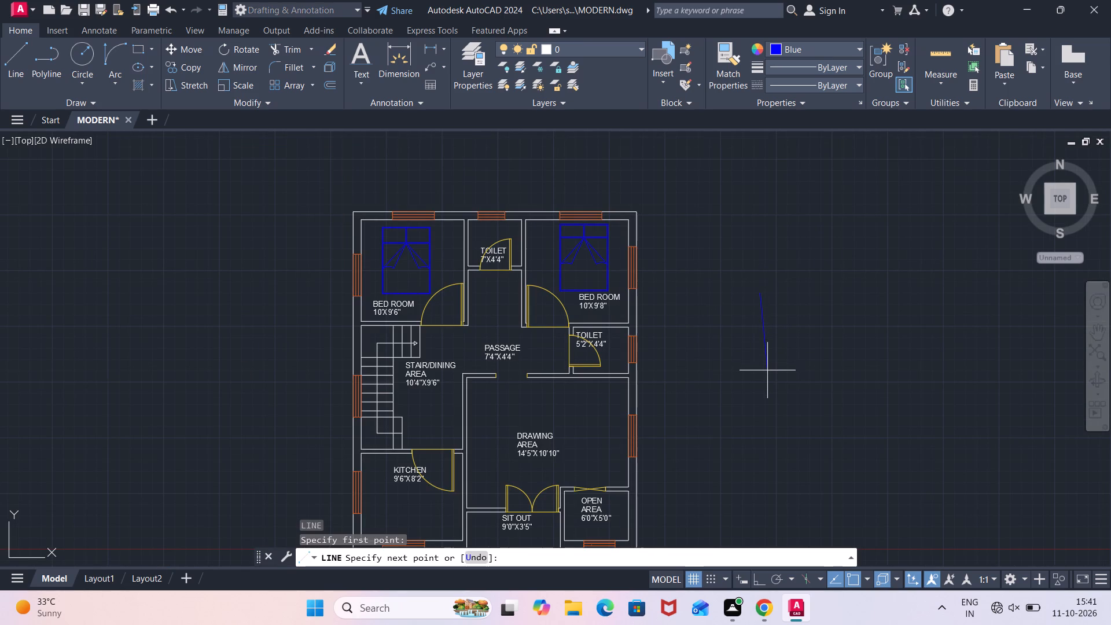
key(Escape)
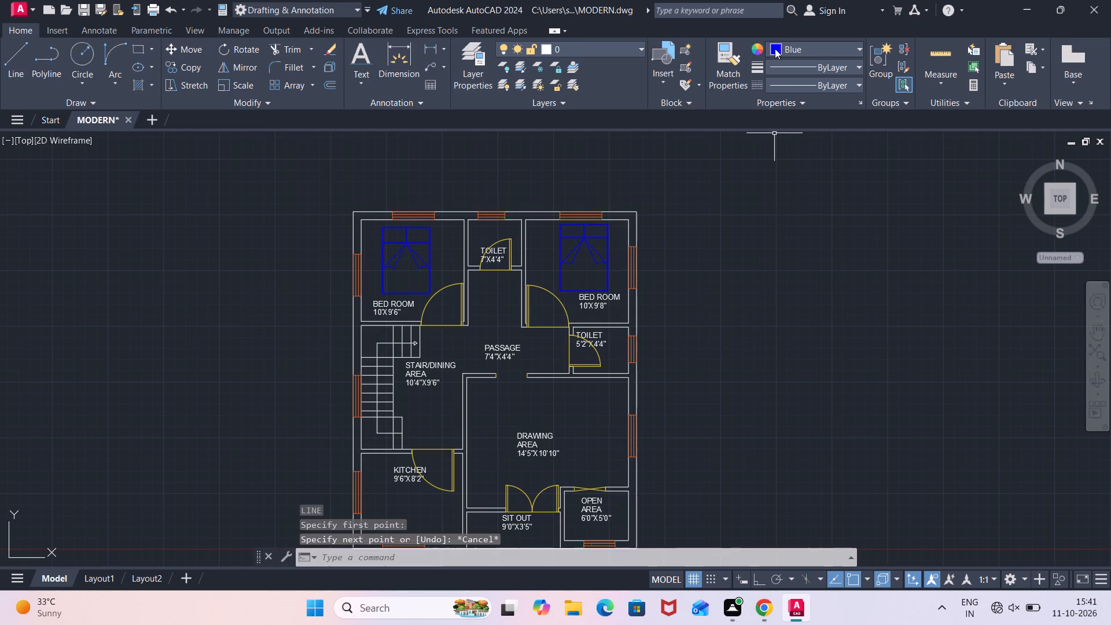
Draw a closed 8" wide by 18" long rectangle with lines in colour 153,27,30, in the empty space east of the floor plan.
click(775, 49)
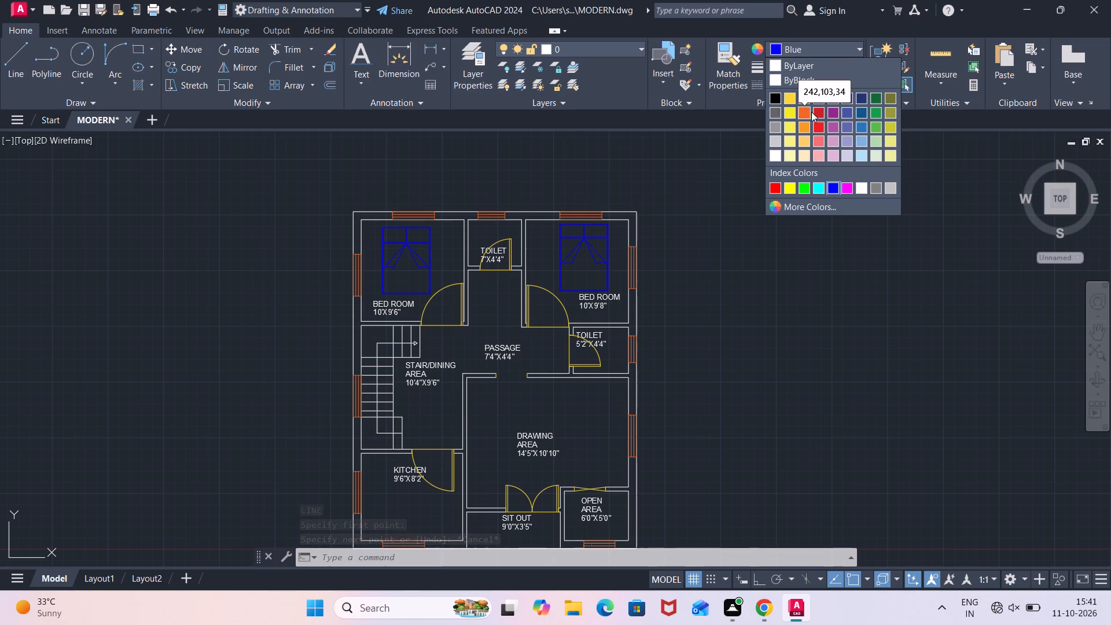
click(821, 102)
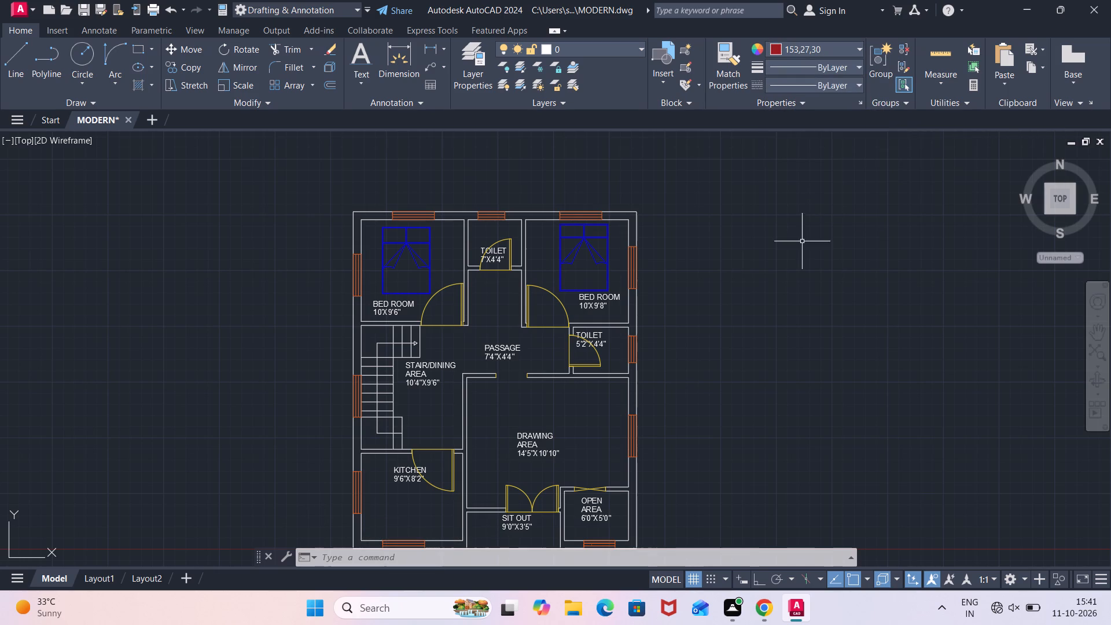
key(l)
key(Return)
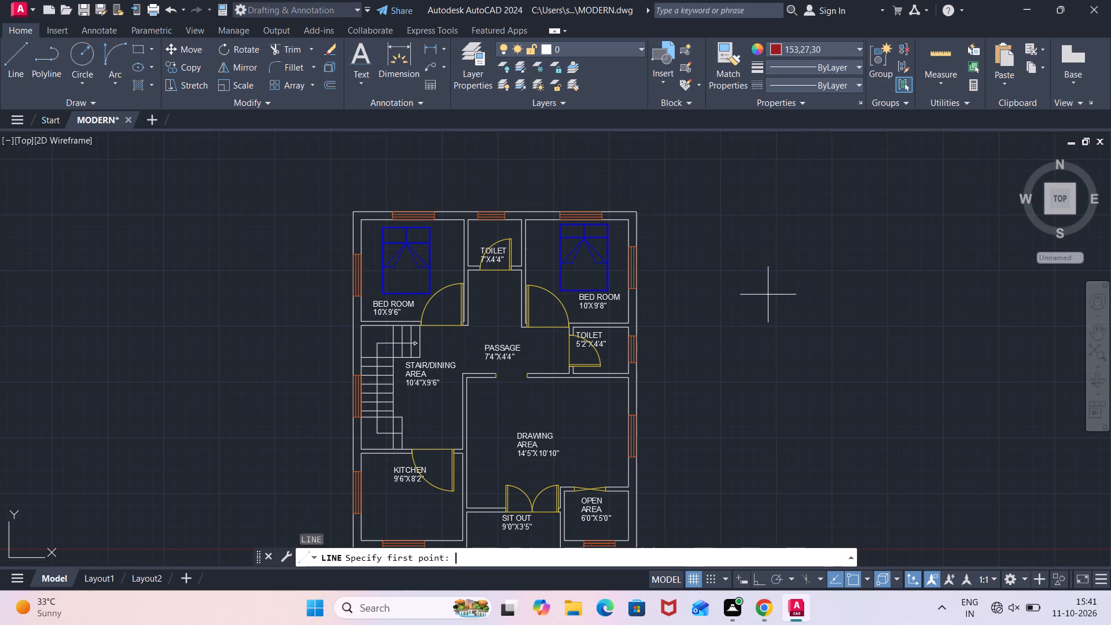
click(733, 322)
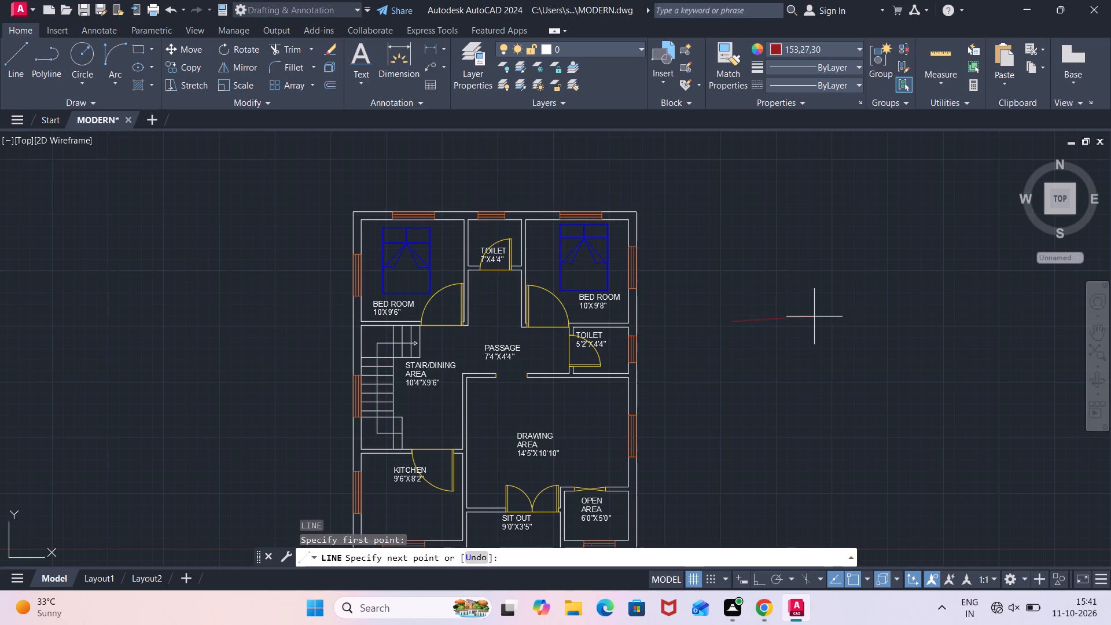
scroll(817, 315, up, 3)
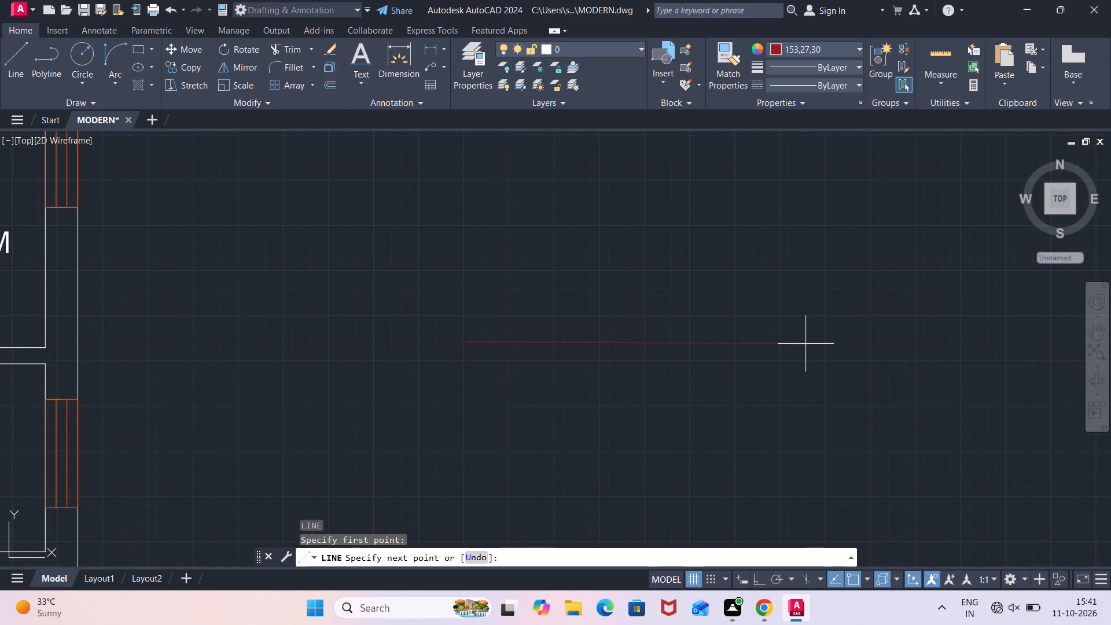
text(8")
key(Return)
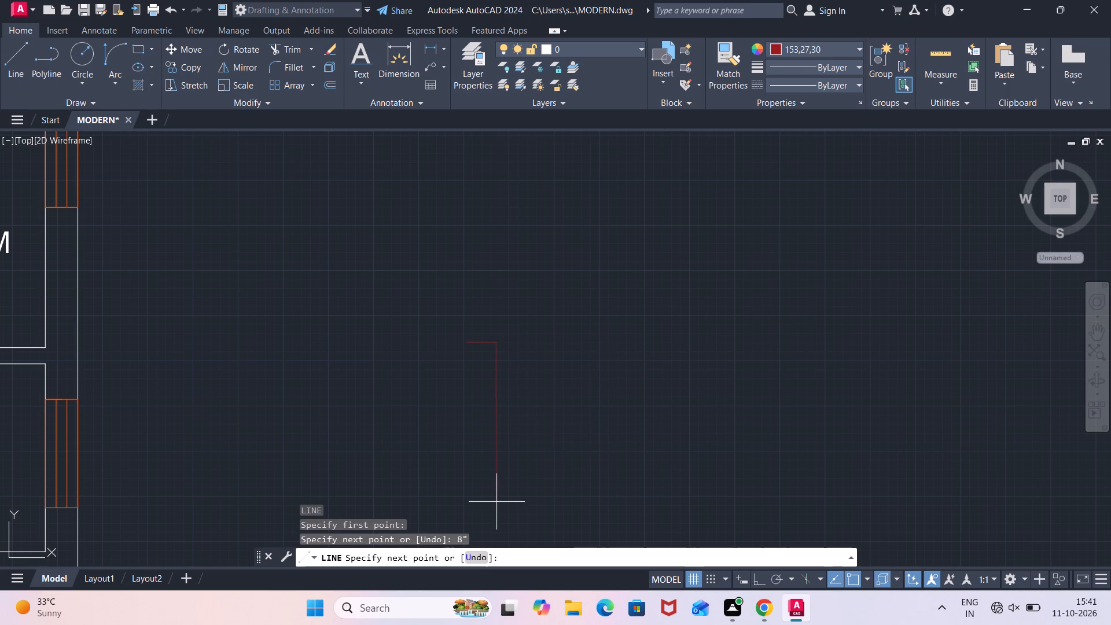
text(18)
key(shift+quotedbl)
key(Return)
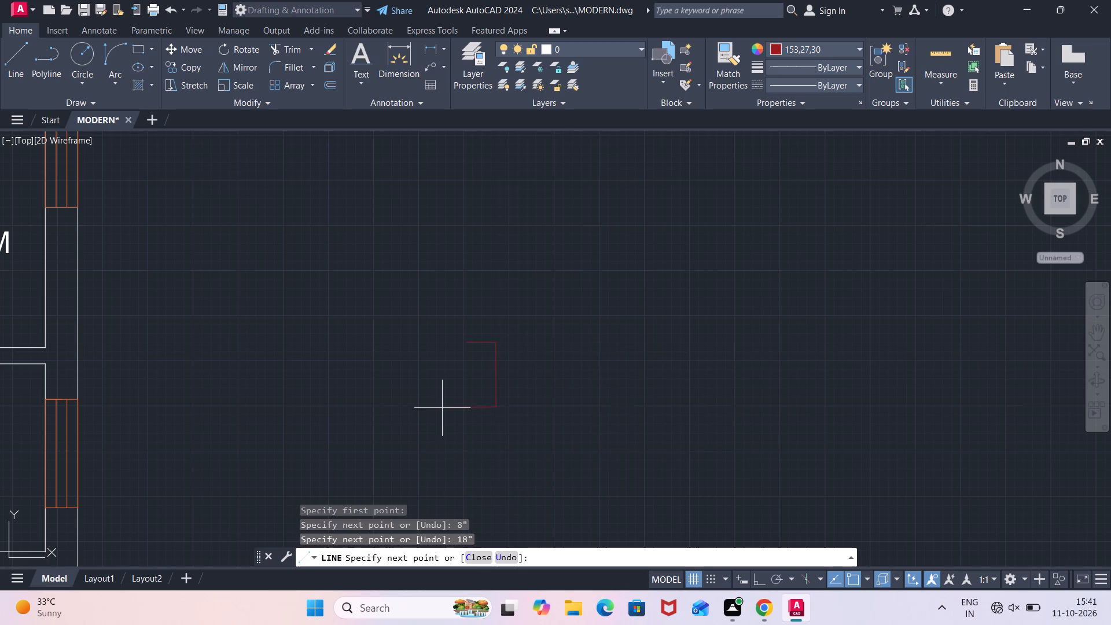
text(8")
key(Return)
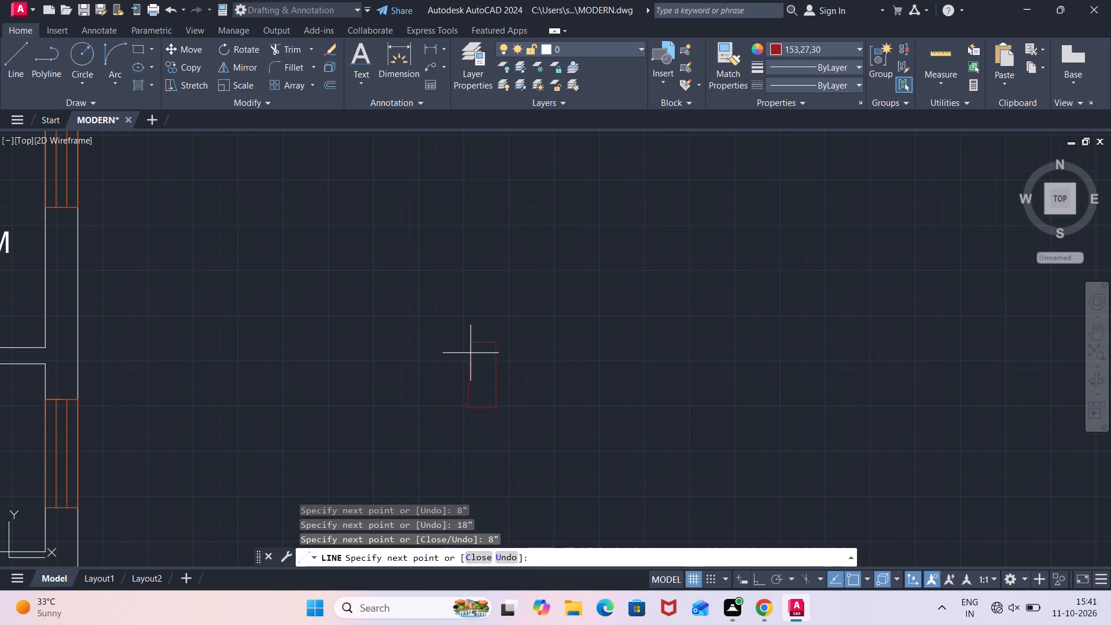
click(467, 341)
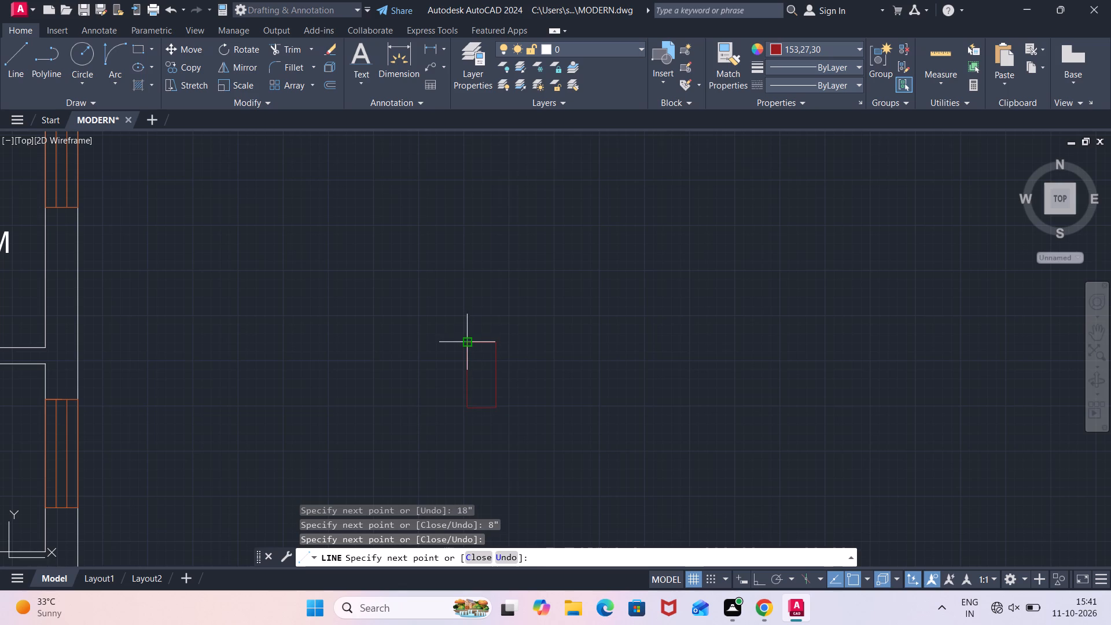
key(Escape)
scroll(484, 358, up, 3)
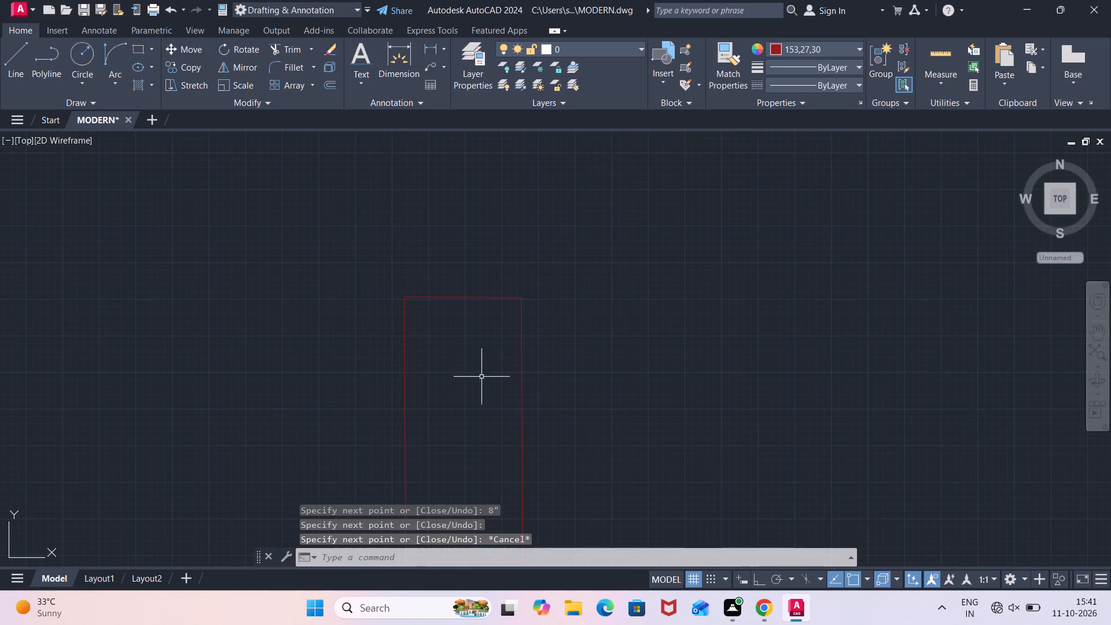
scroll(481, 380, down, 1)
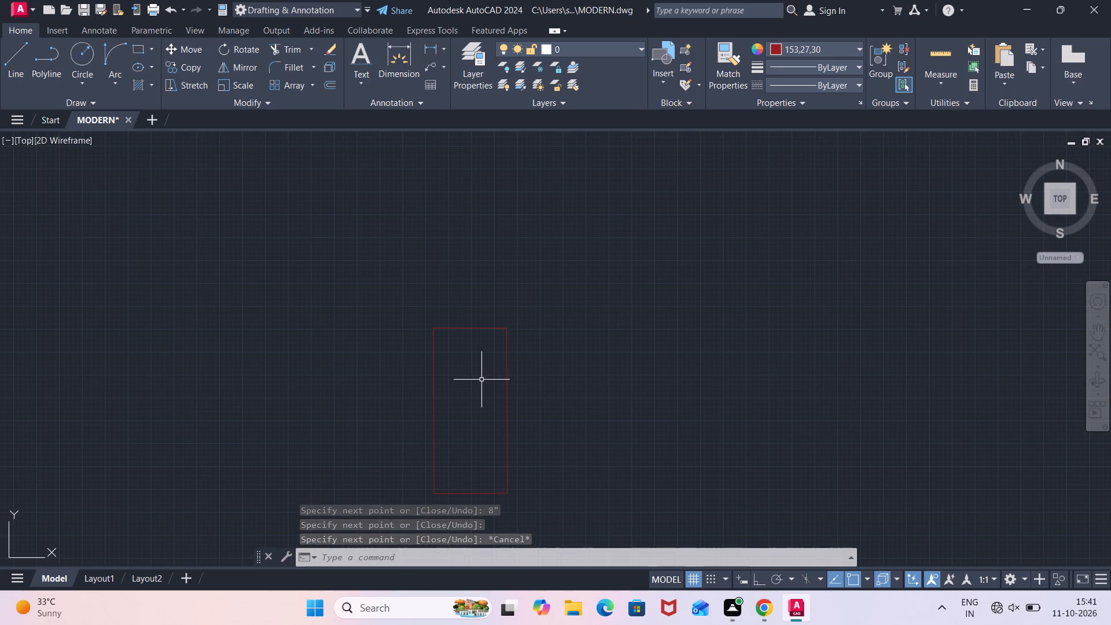
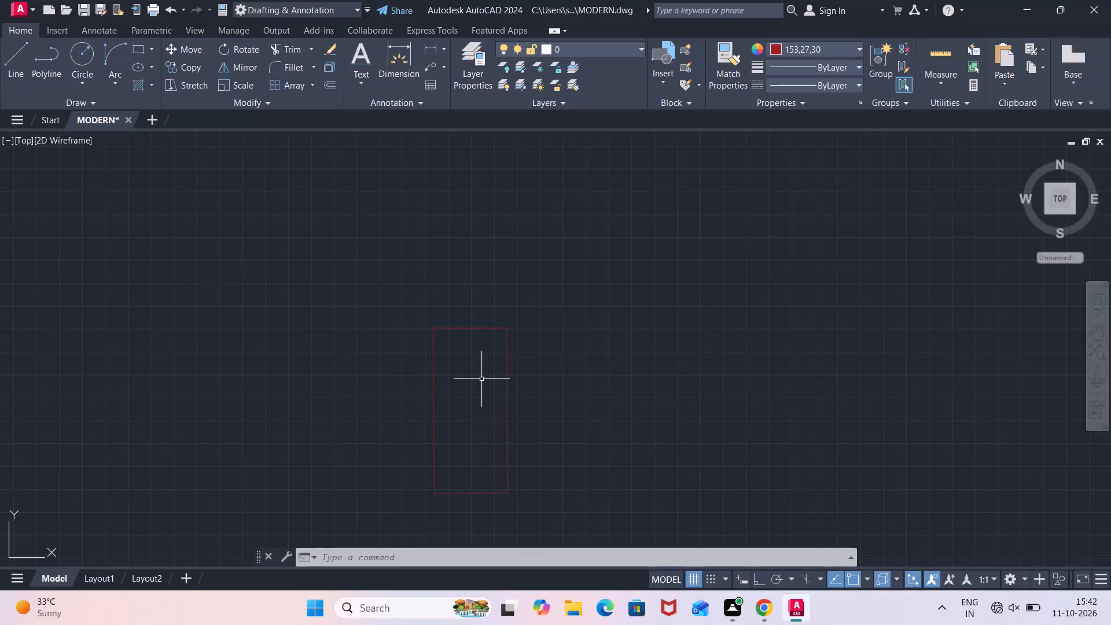
Draw an ellipse starting at the midpoint of the rectangle's right side, with a 20" horizontal axis and a 7" distance to the other axis.
scroll(481, 378, down, 1)
scroll(547, 406, up, 4)
scroll(547, 407, down, 3)
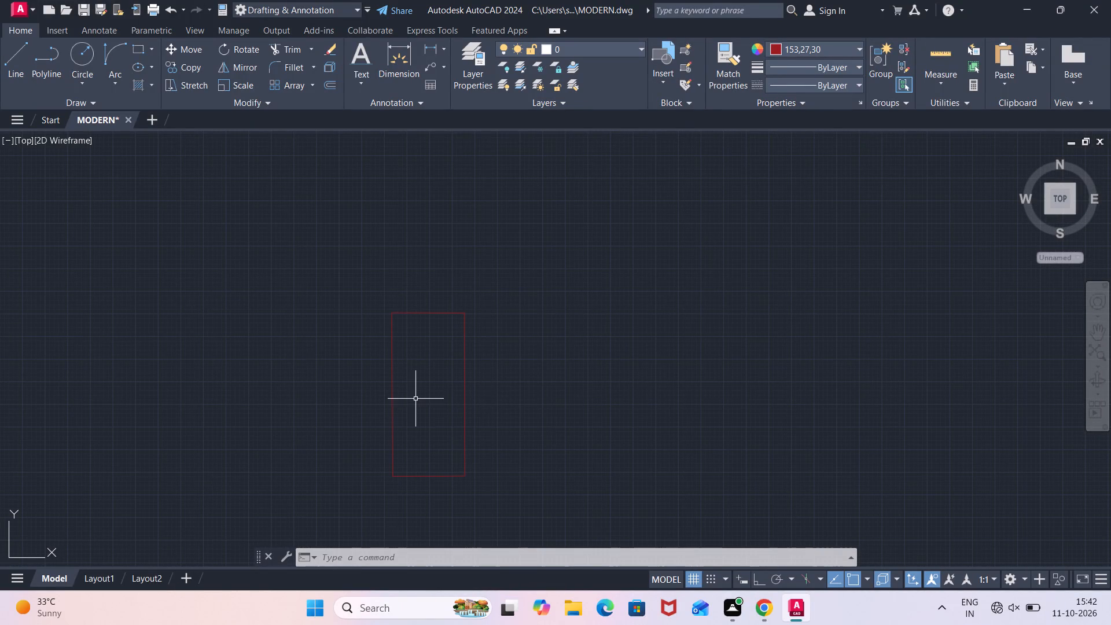
text(EL)
key(Return)
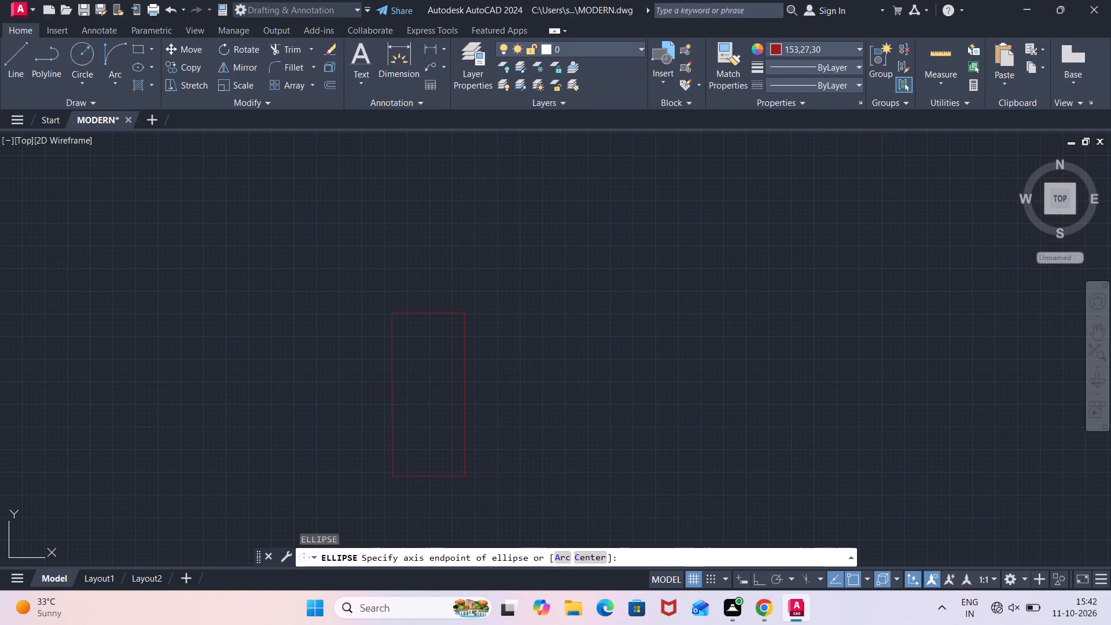
click(462, 391)
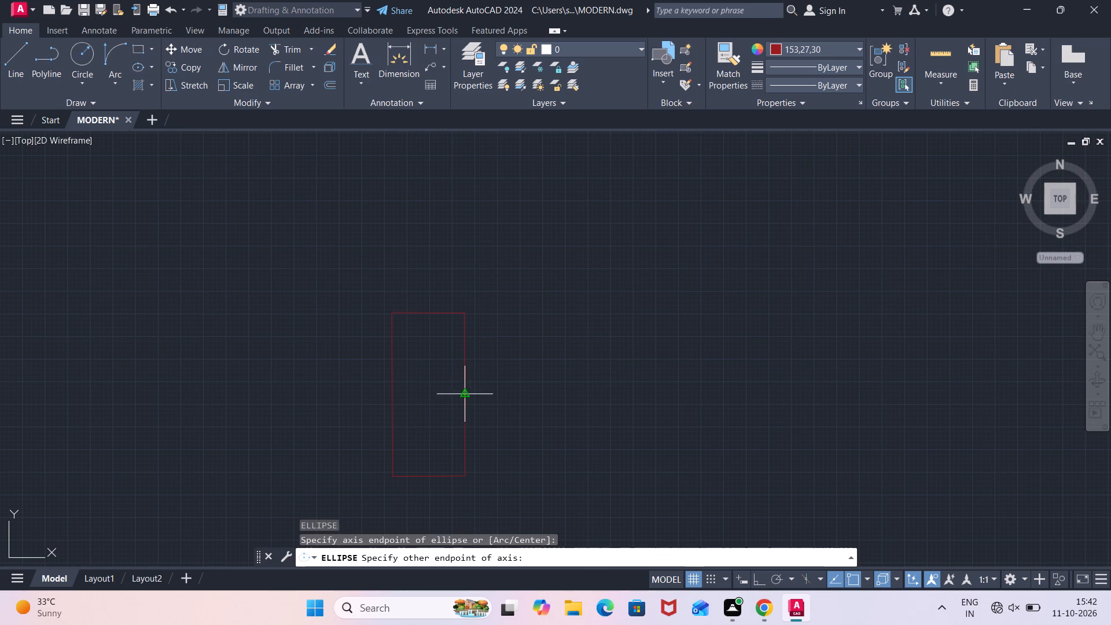
text(20")
key(Return)
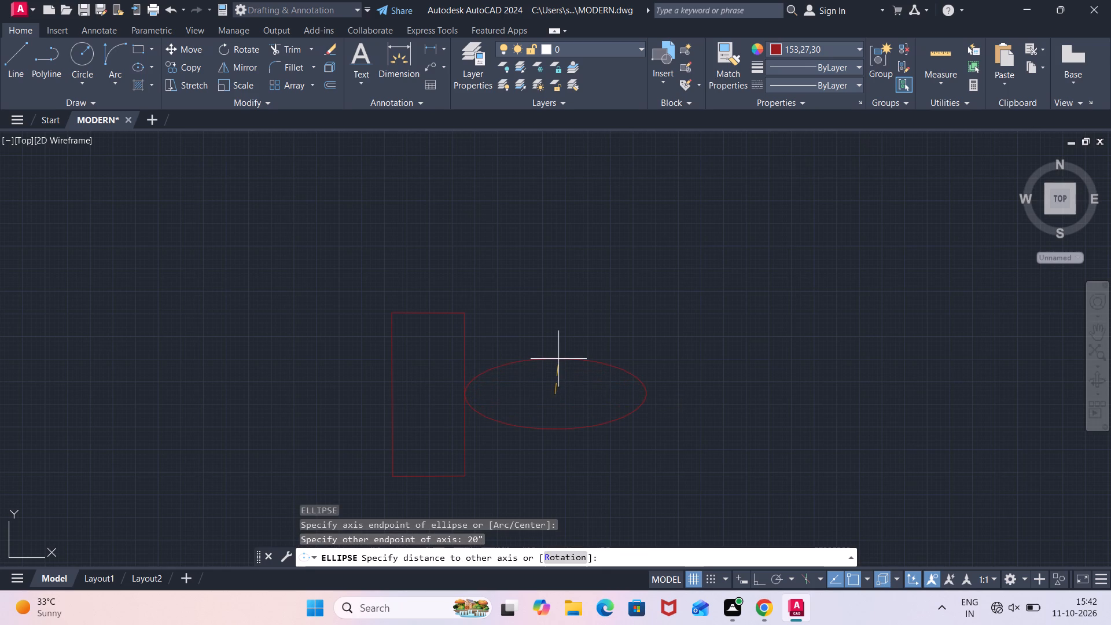
text(7")
key(Return)
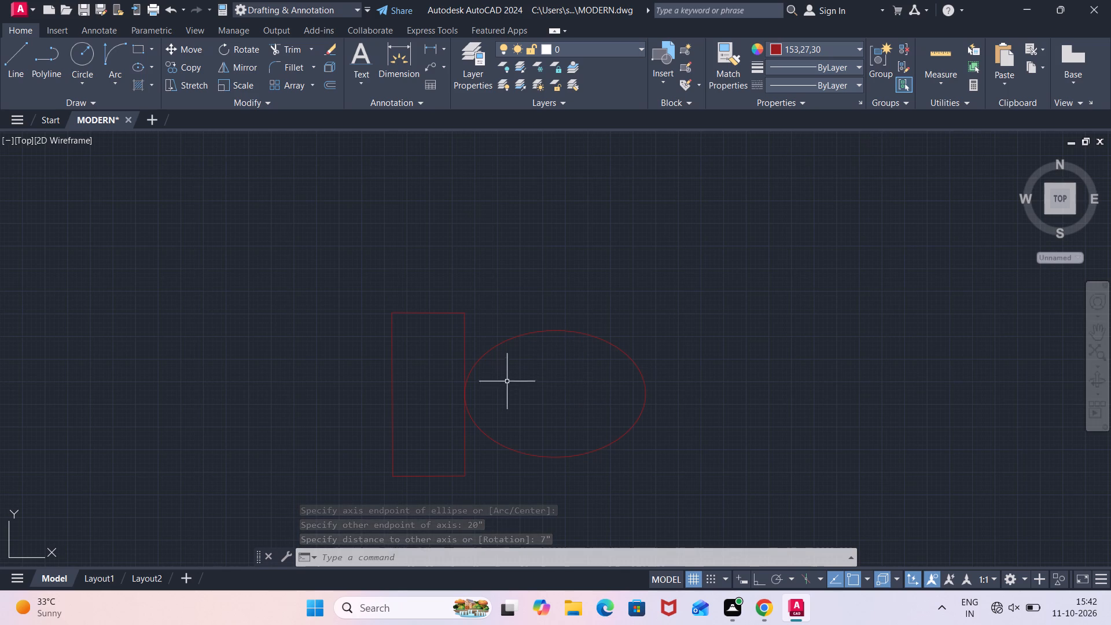
Move the ellipse 30" to the left, onto the other side of the rectangle.
click(658, 328)
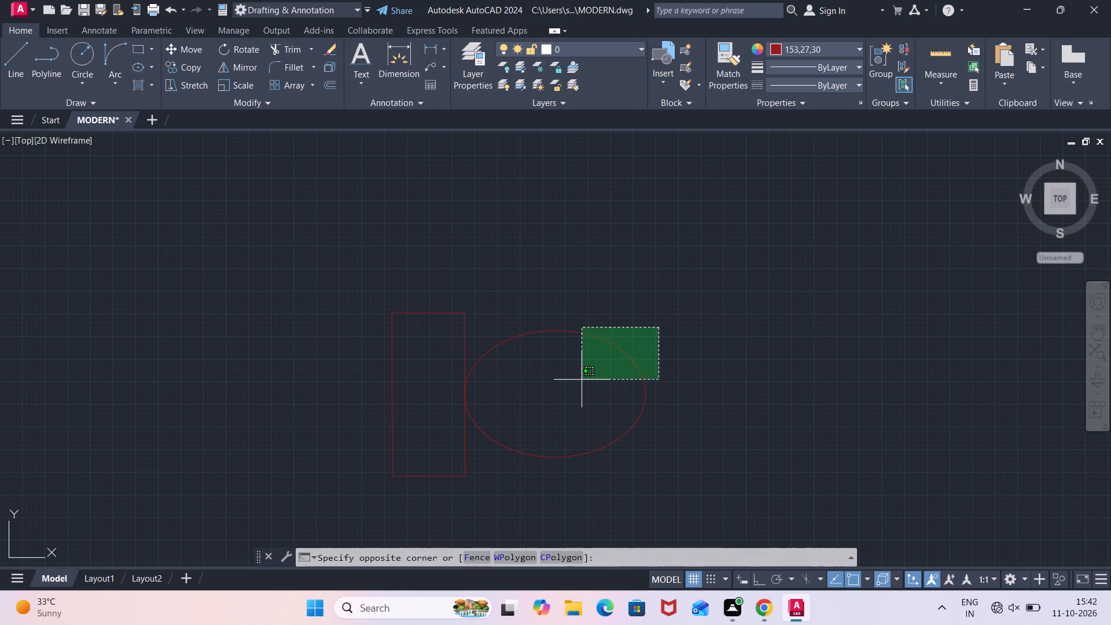
click(565, 388)
key(m)
key(Return)
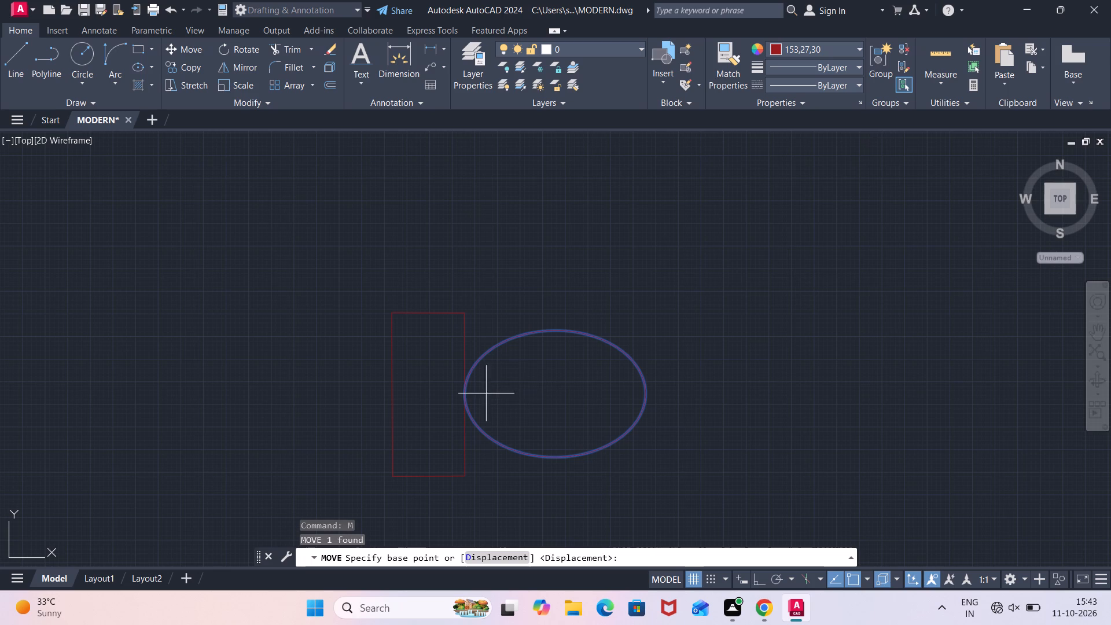
click(468, 397)
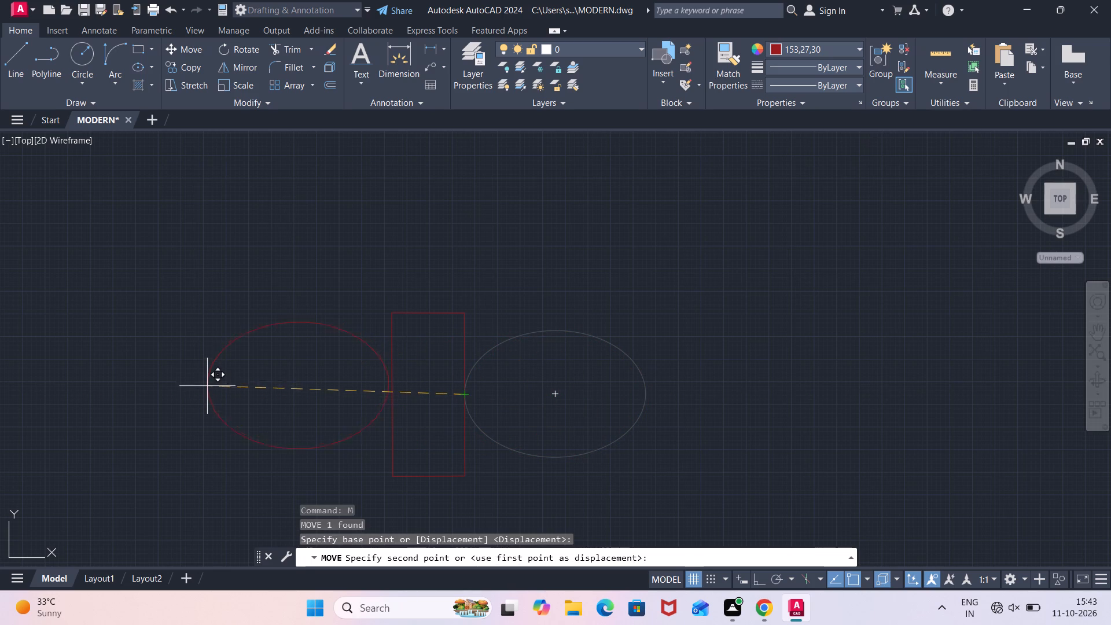
text(30")
key(Return)
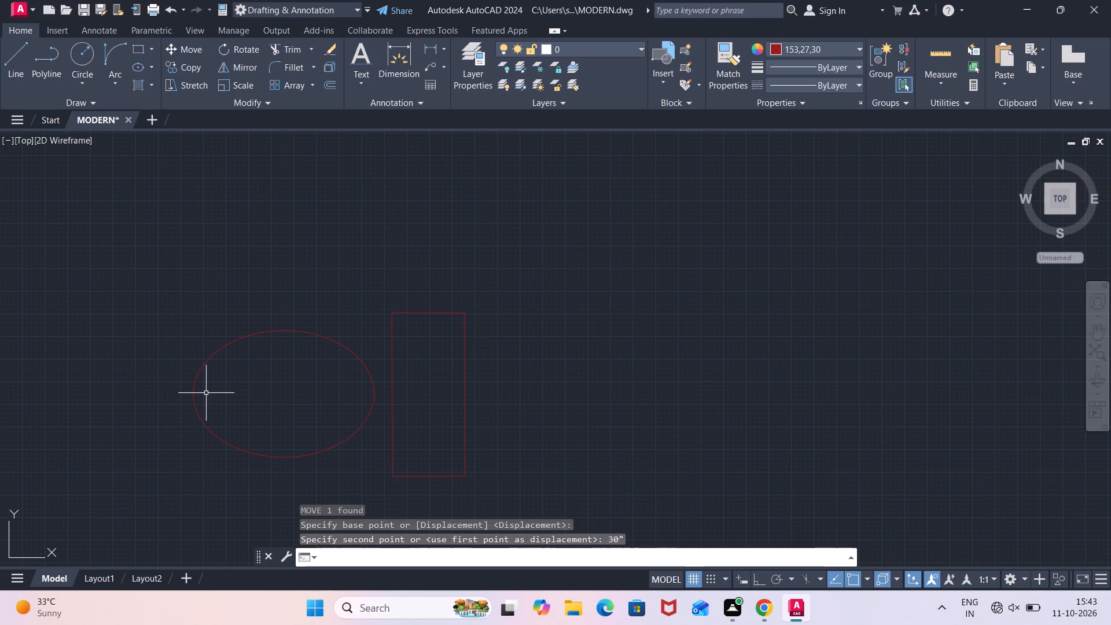
Draw a short horizontal line leftward from the rectangle's upper-left corner.
key(l)
key(Return)
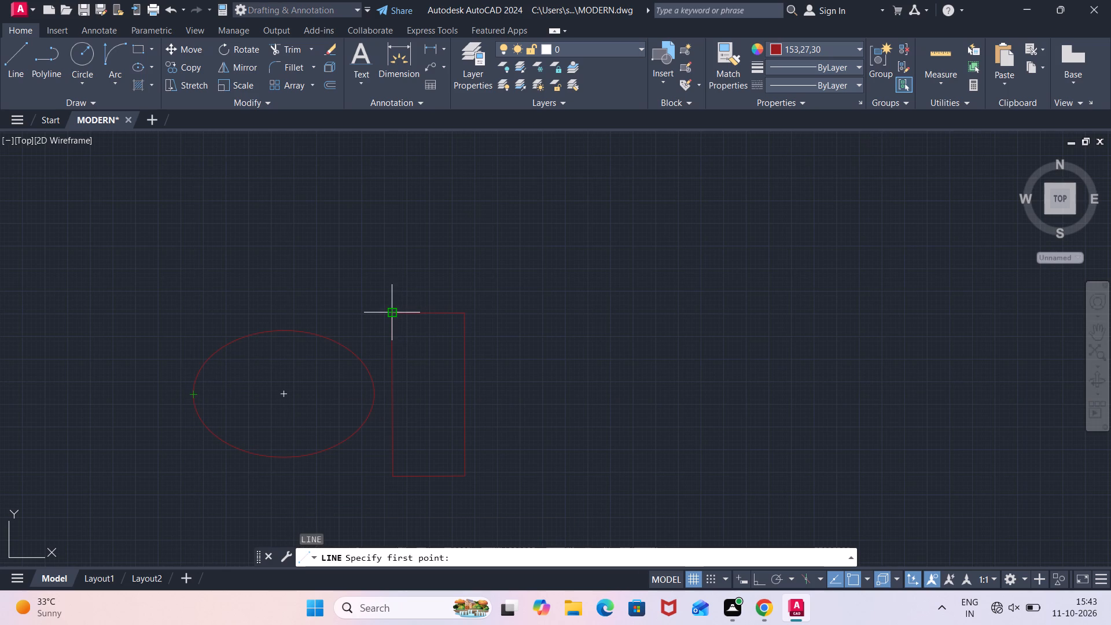
click(395, 314)
click(356, 314)
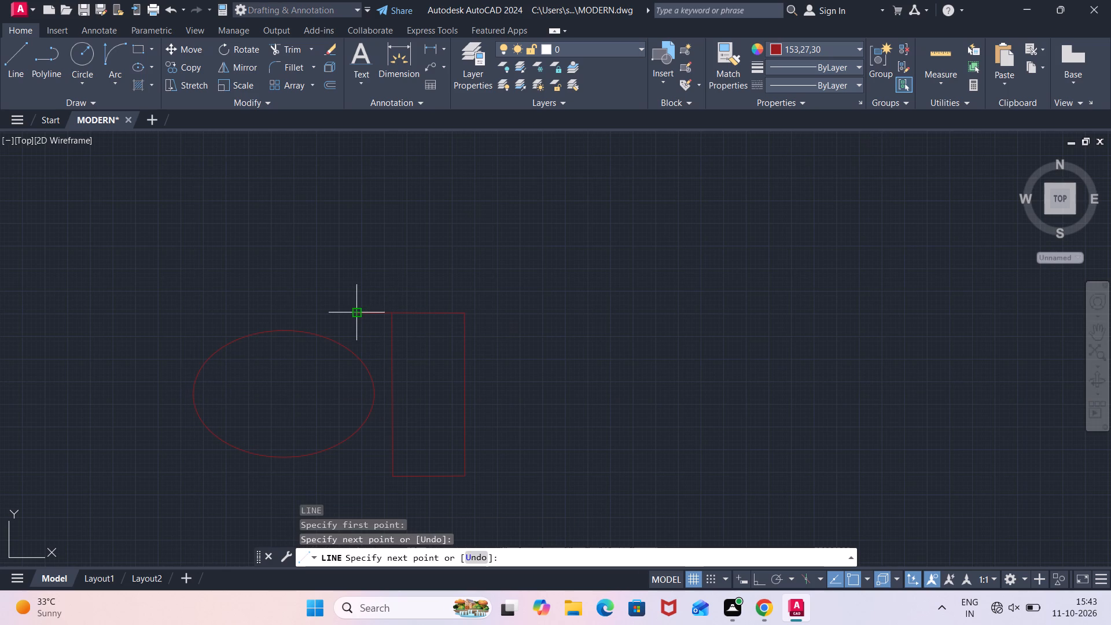
key(Escape)
Draw a horizontal line about 3.8" long leftward from the rectangle's lower-left corner.
key(l)
key(Return)
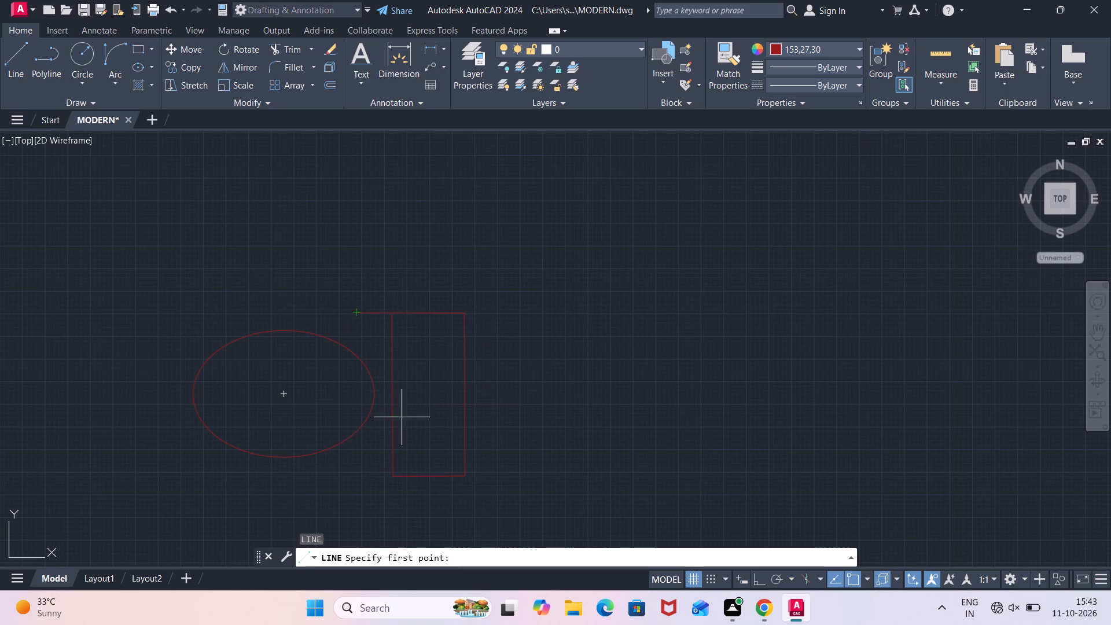
click(393, 477)
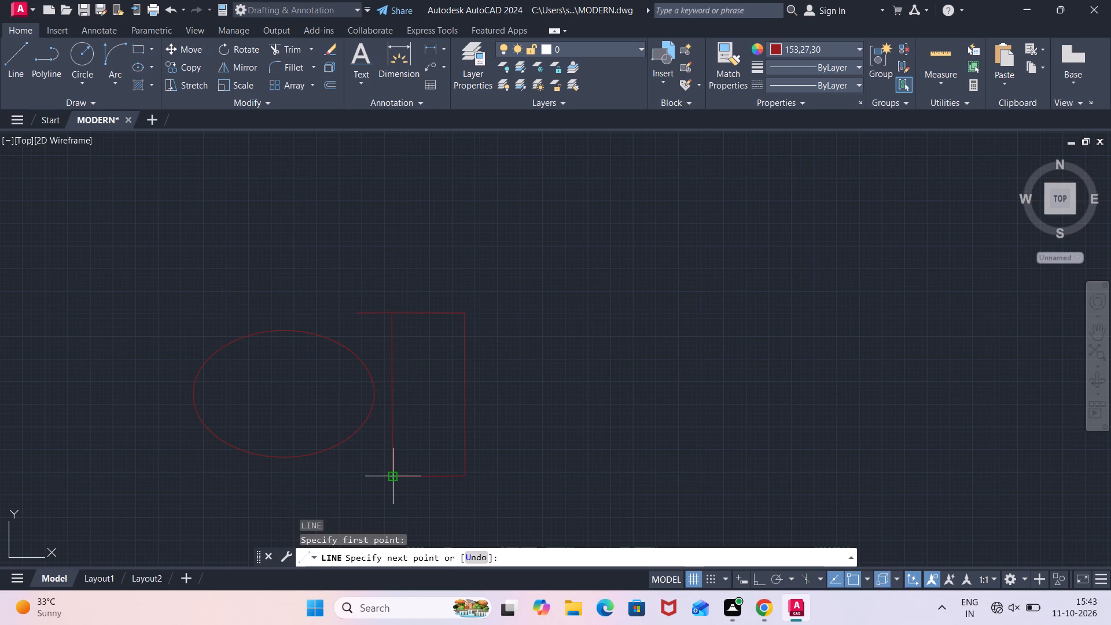
click(358, 471)
key(Escape)
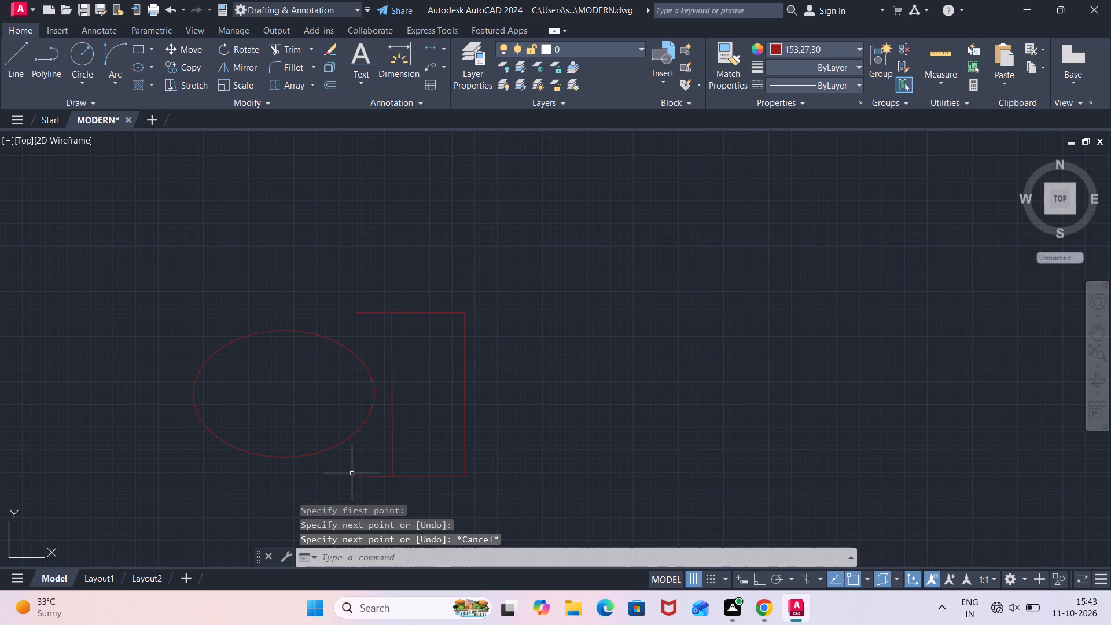
Move the lower short line 3" up along the rectangle's left side.
click(373, 465)
click(358, 488)
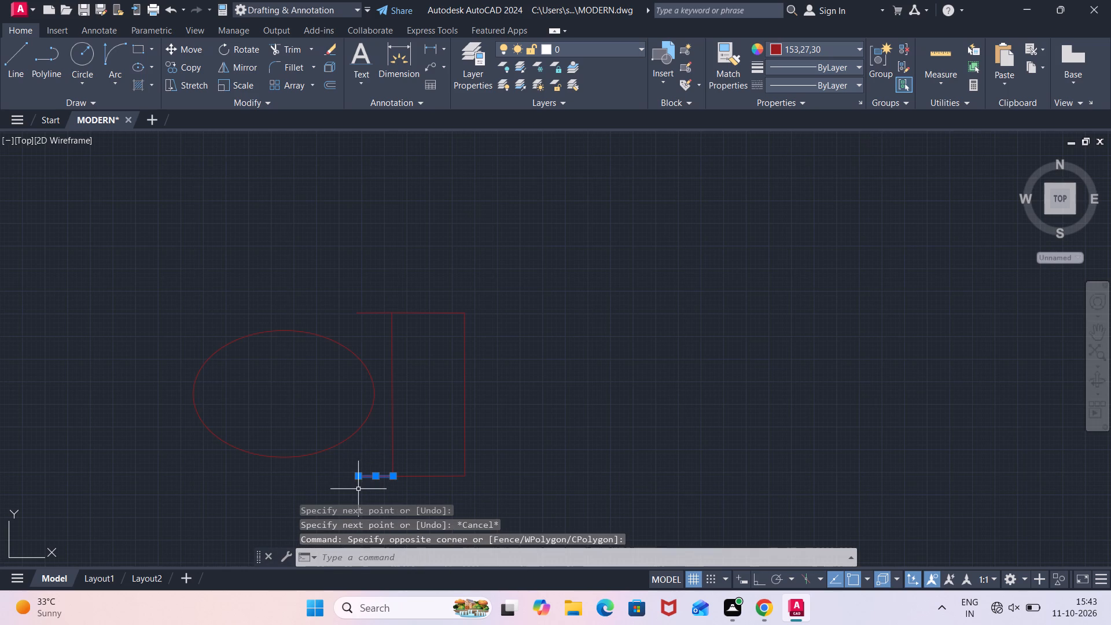
key(m)
key(Return)
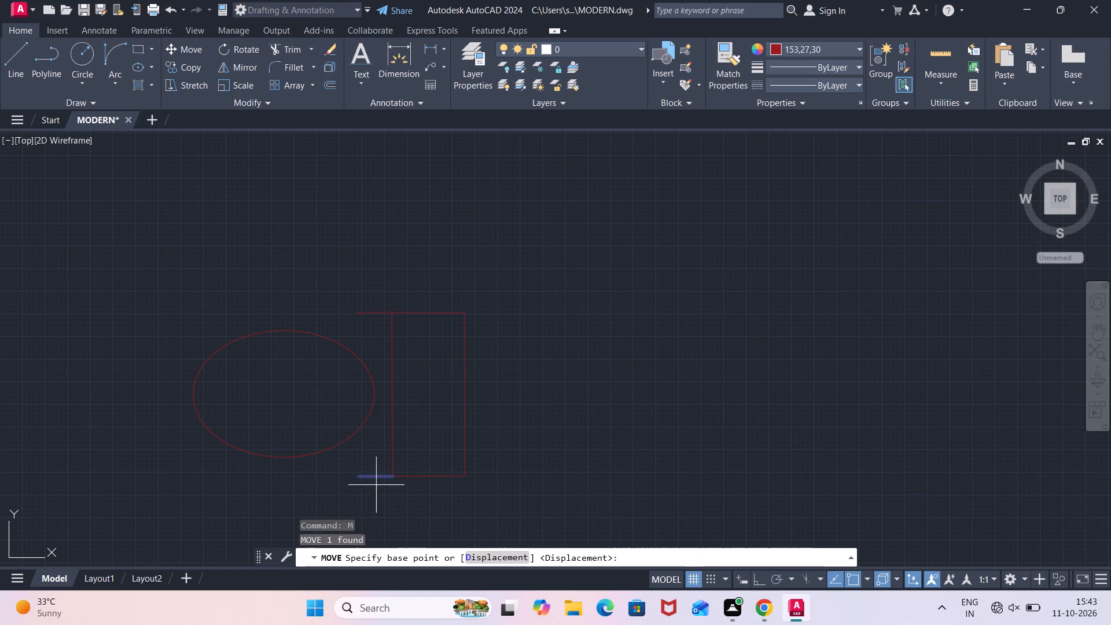
click(392, 478)
key(3)
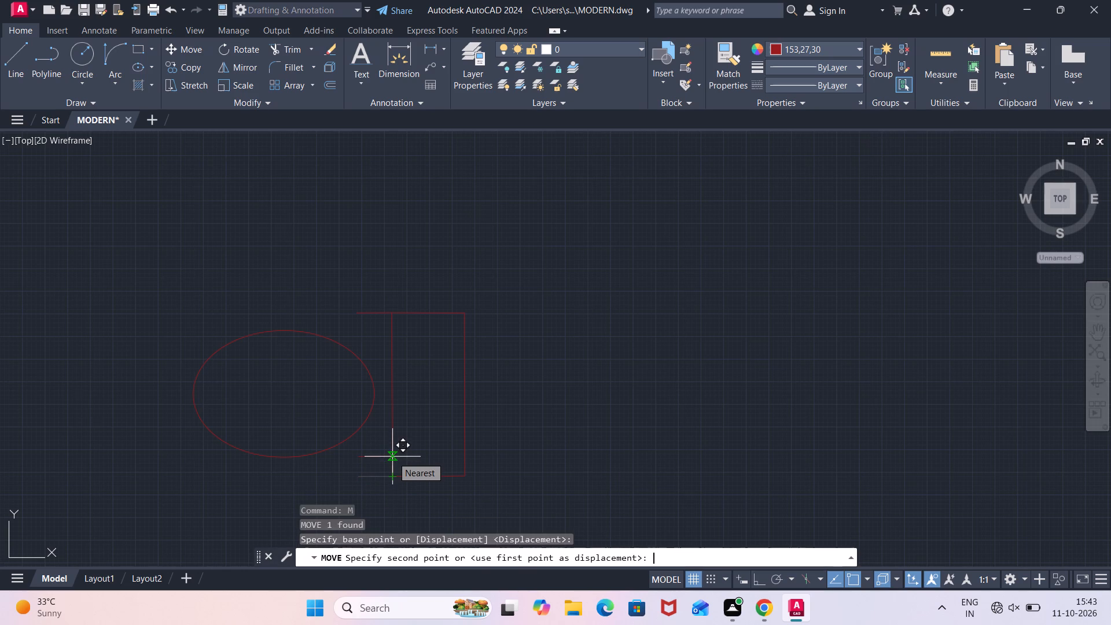
key(shift+quotedbl)
key(Return)
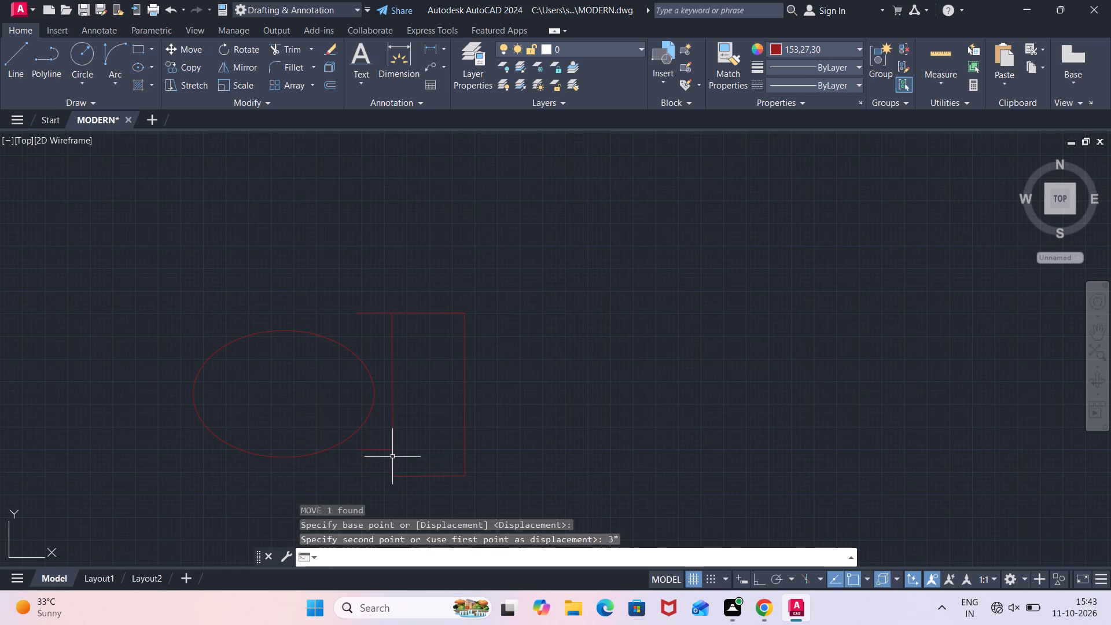
Move the upper short line 3" down along the rectangle's left side.
click(376, 308)
click(373, 322)
key(m)
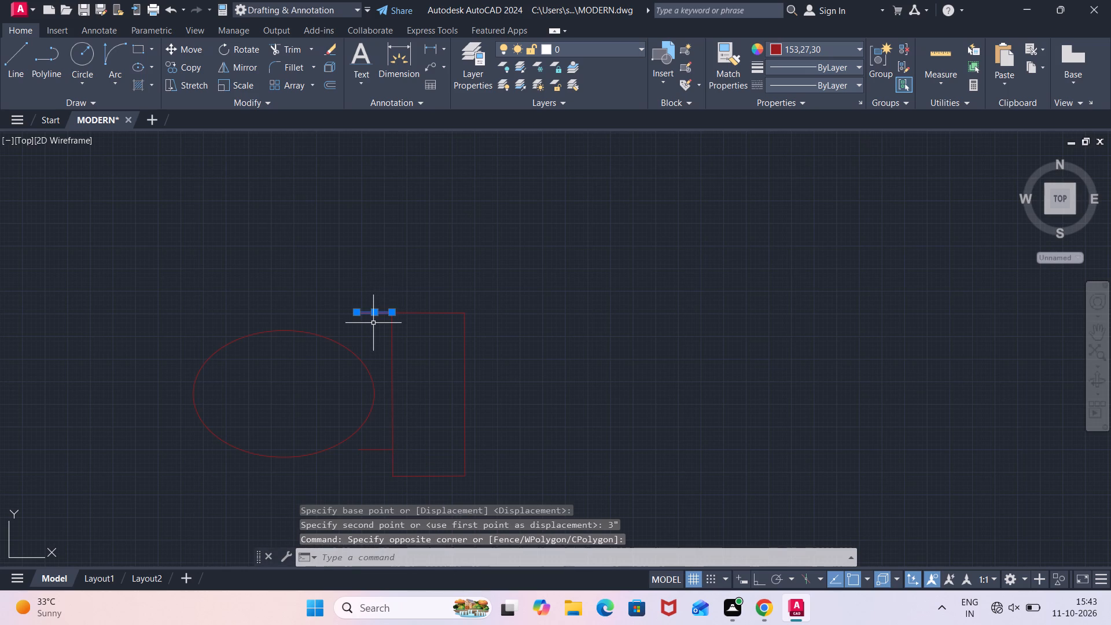
key(Return)
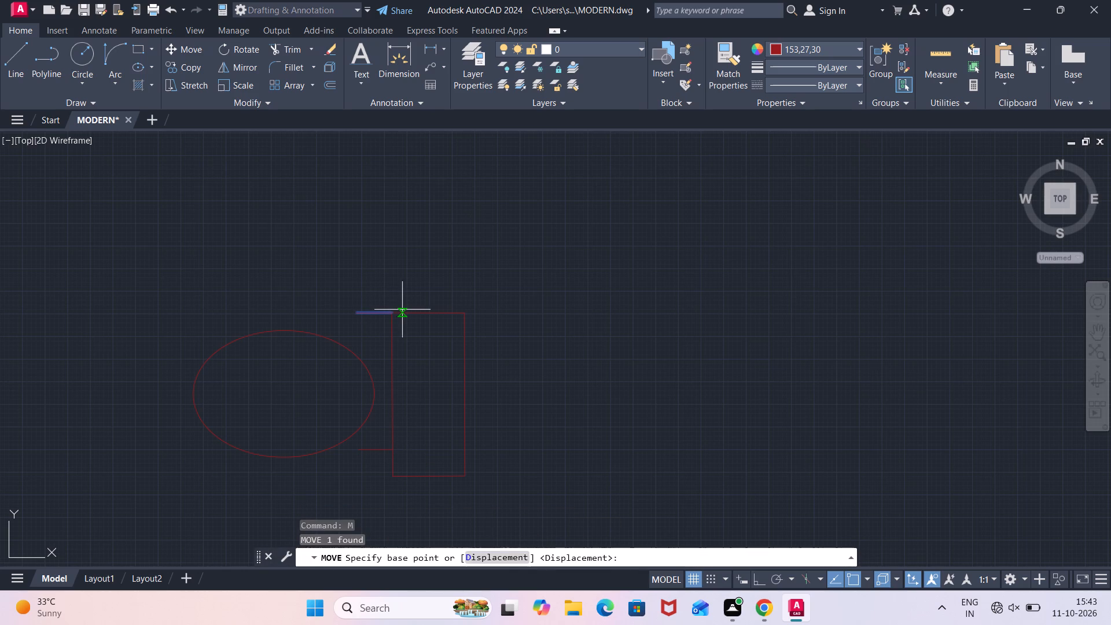
click(392, 313)
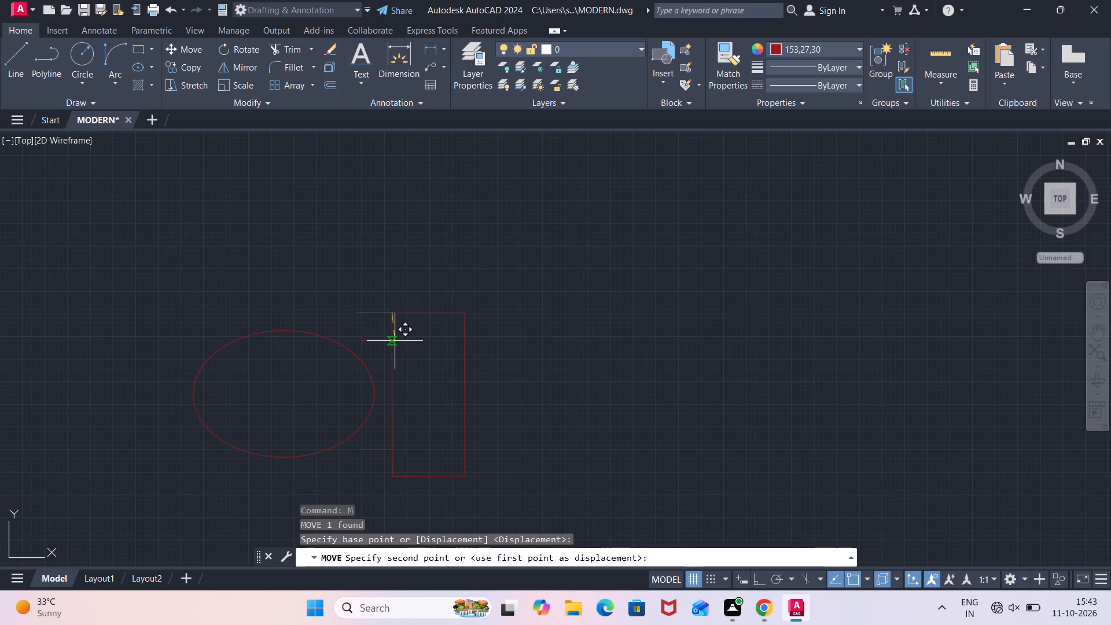
text(3")
key(Return)
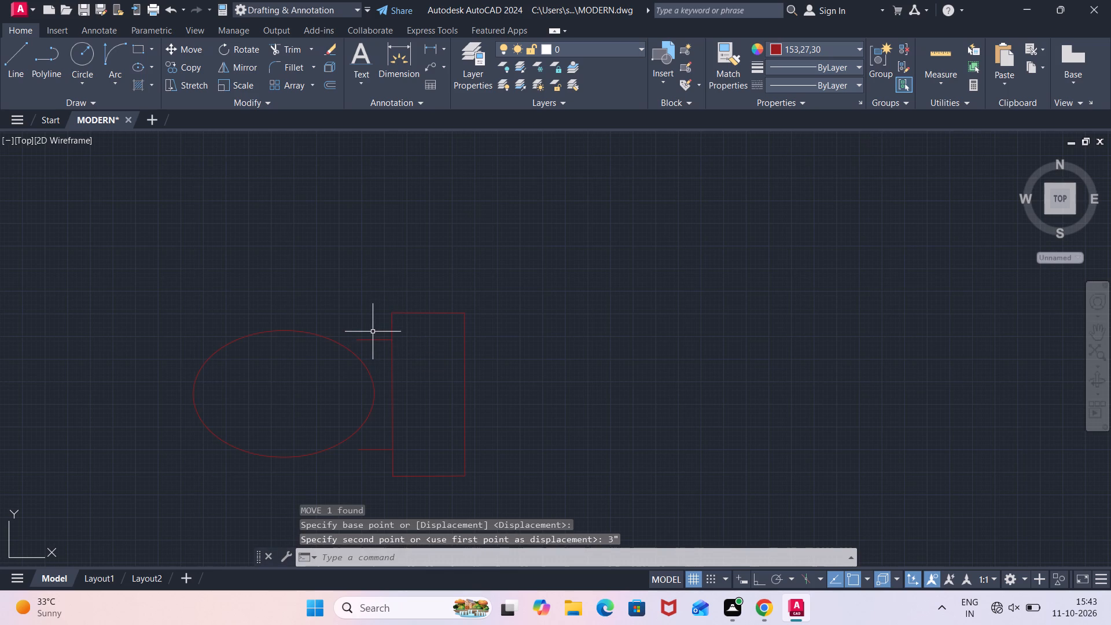
Stretch the left ends of the upper and lower short lines onto the ellipse near its top and bottom.
click(374, 340)
click(358, 339)
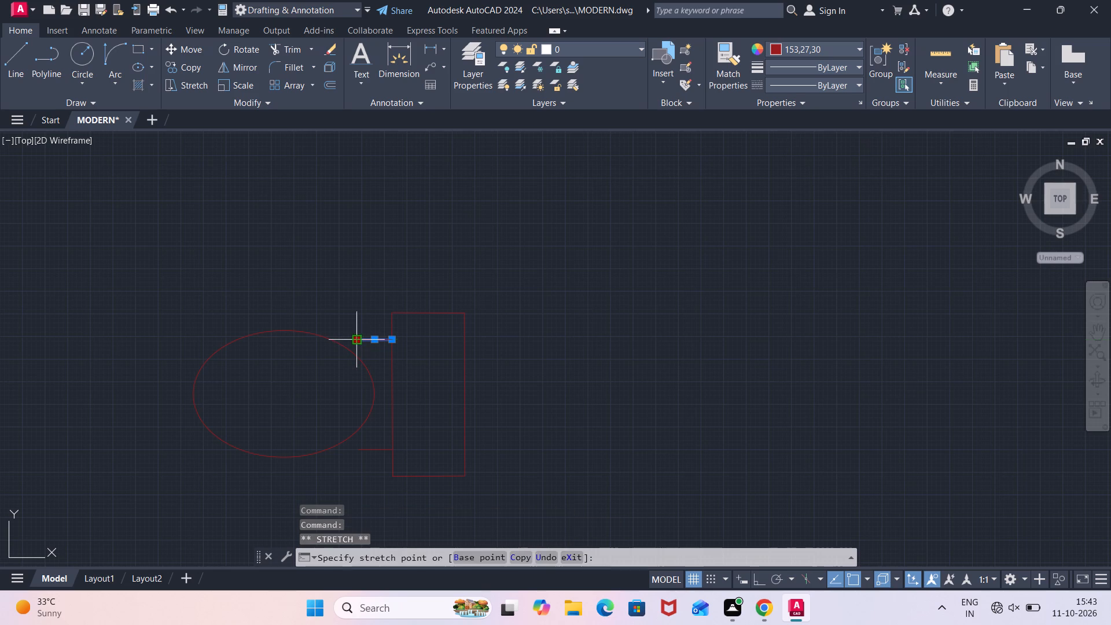
click(299, 332)
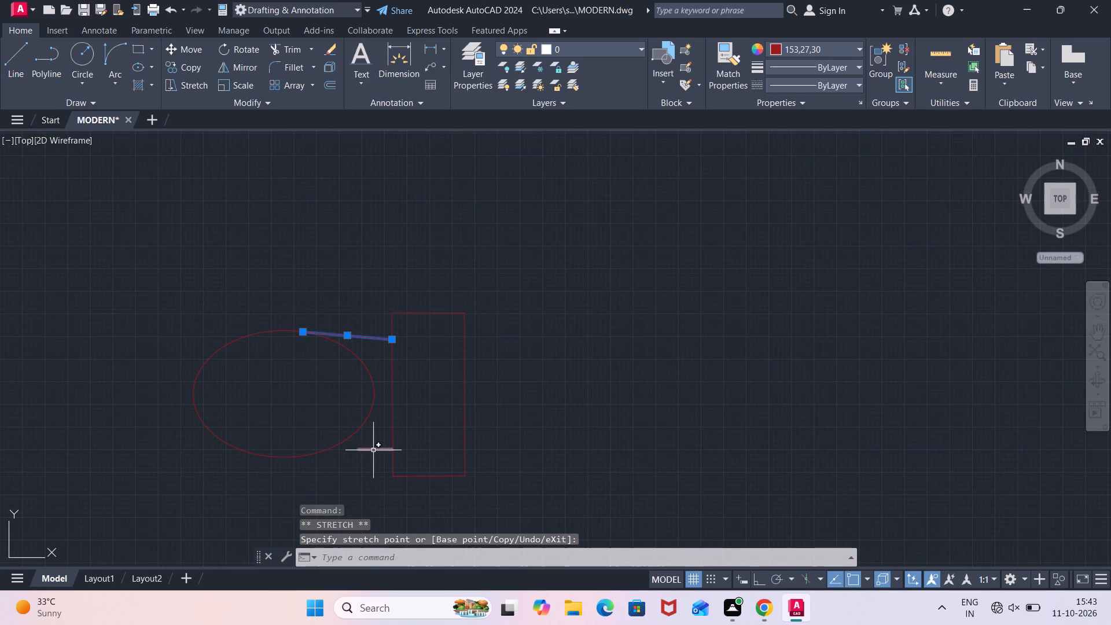
click(373, 449)
click(355, 446)
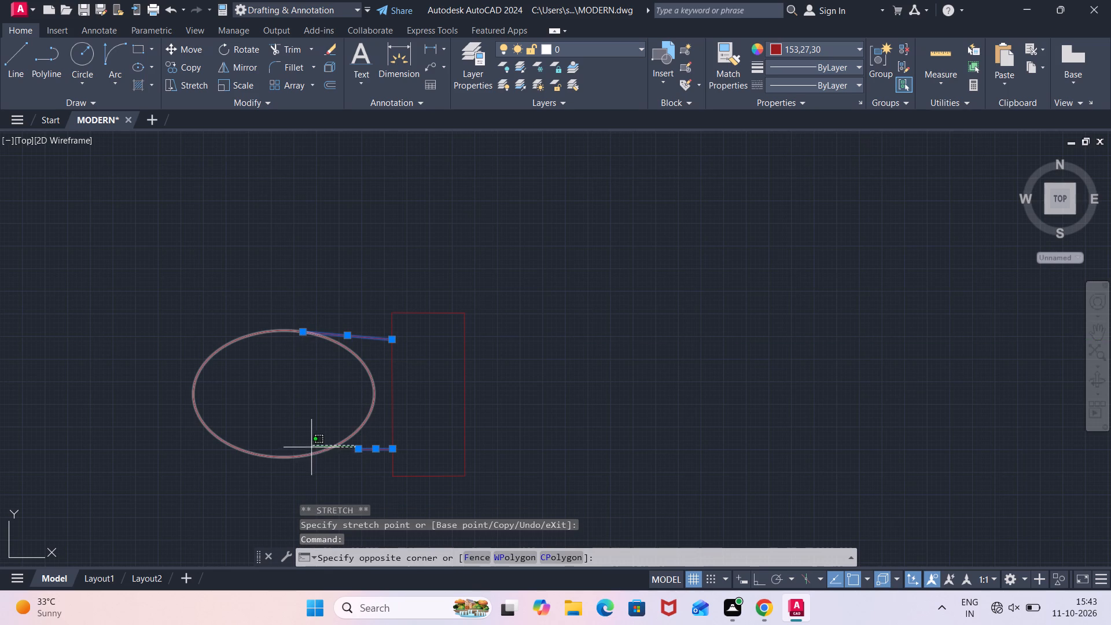
click(322, 422)
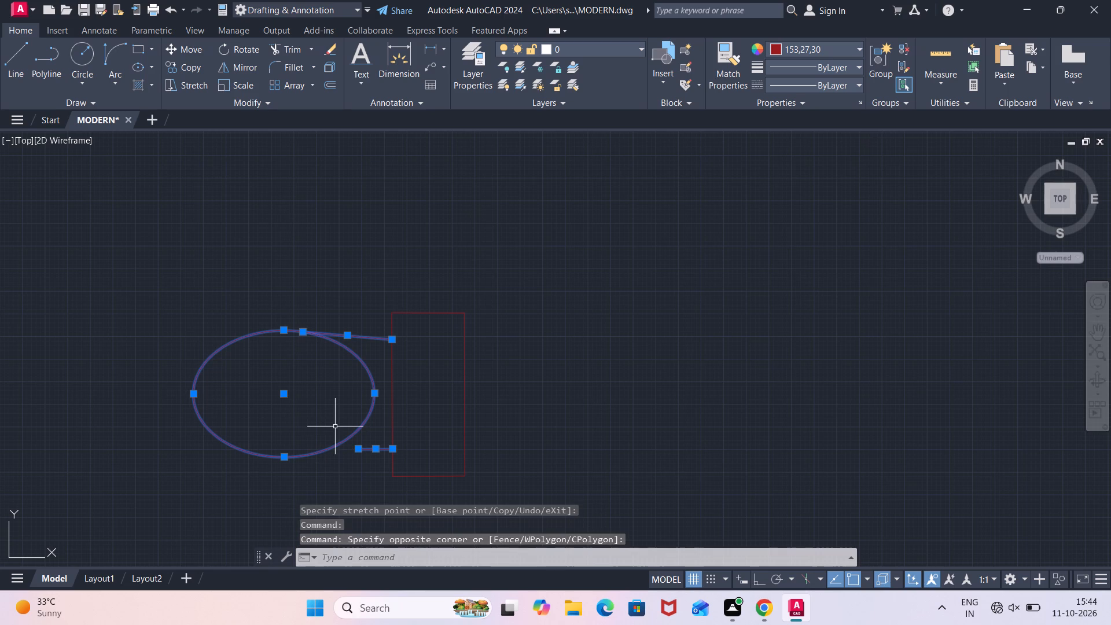
key(Escape)
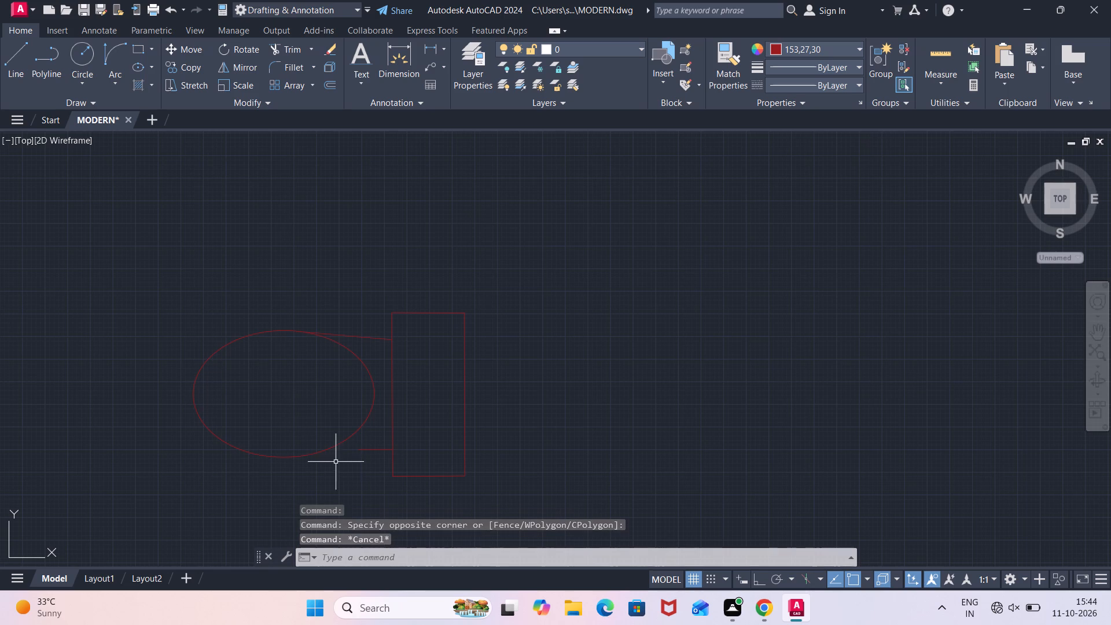
click(366, 452)
click(366, 443)
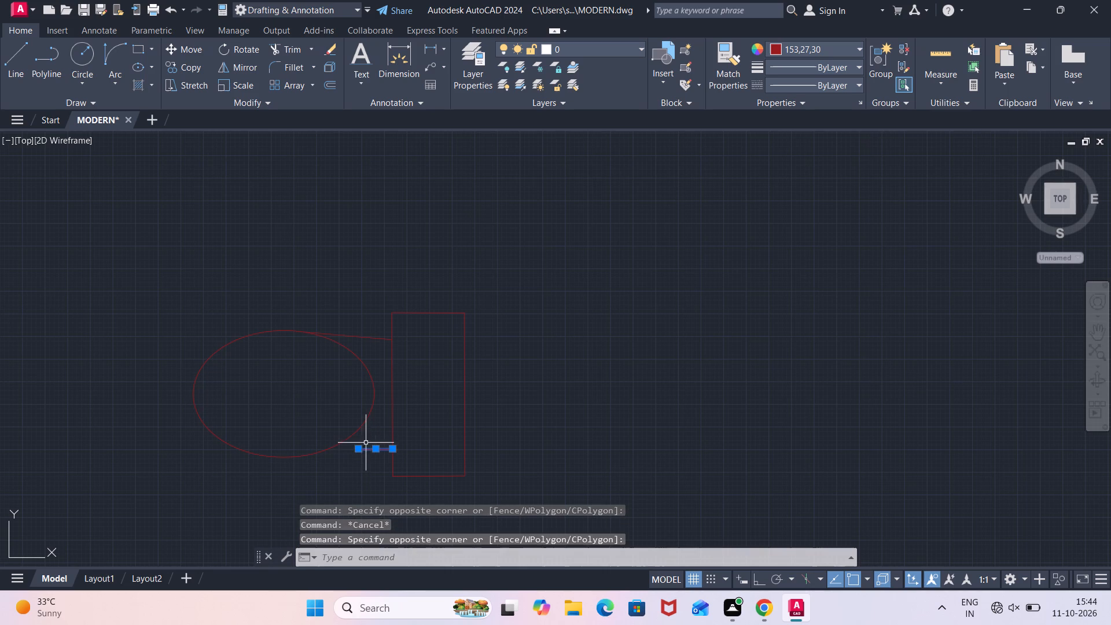
click(358, 451)
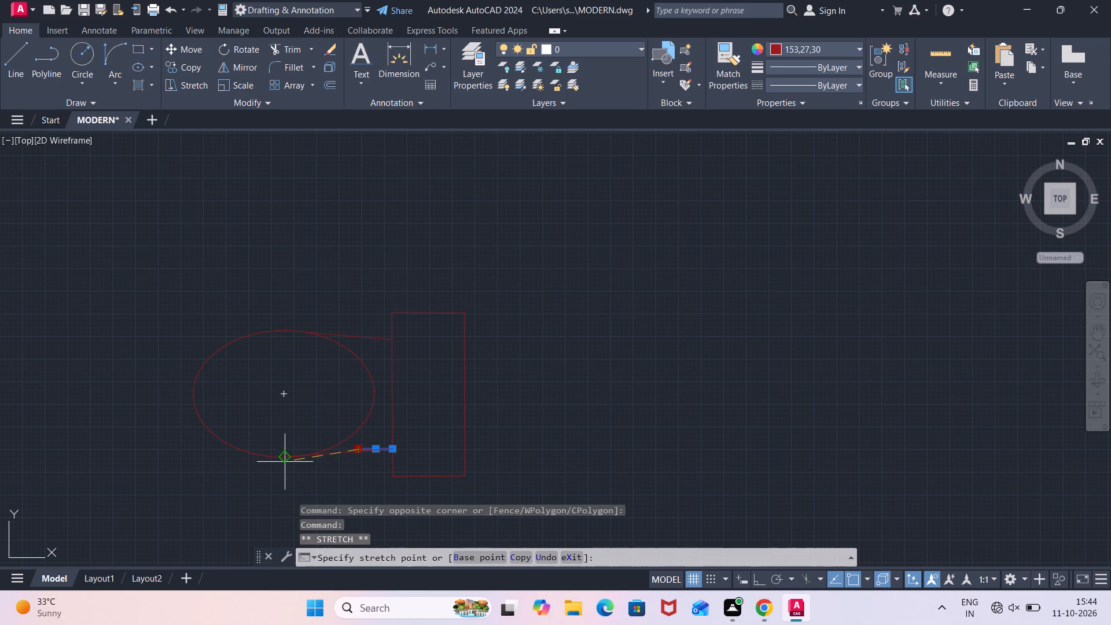
click(293, 461)
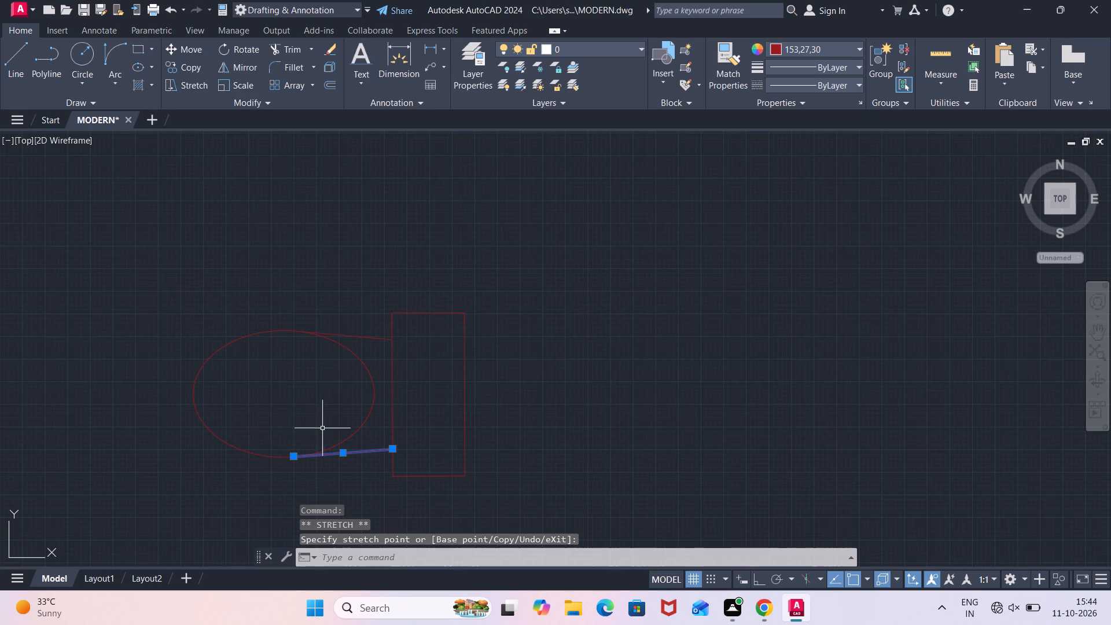
key(Escape)
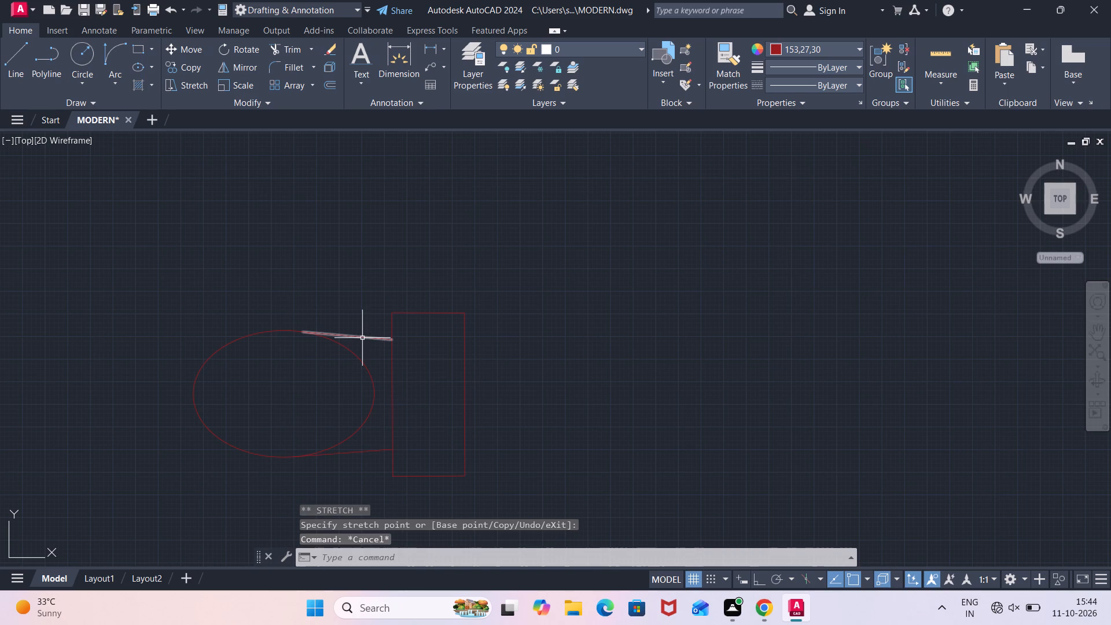
Fillet the two lower corners of the toilet's rectangular tank with a 3" radius.
key(f)
key(Return)
key(r)
key(Return)
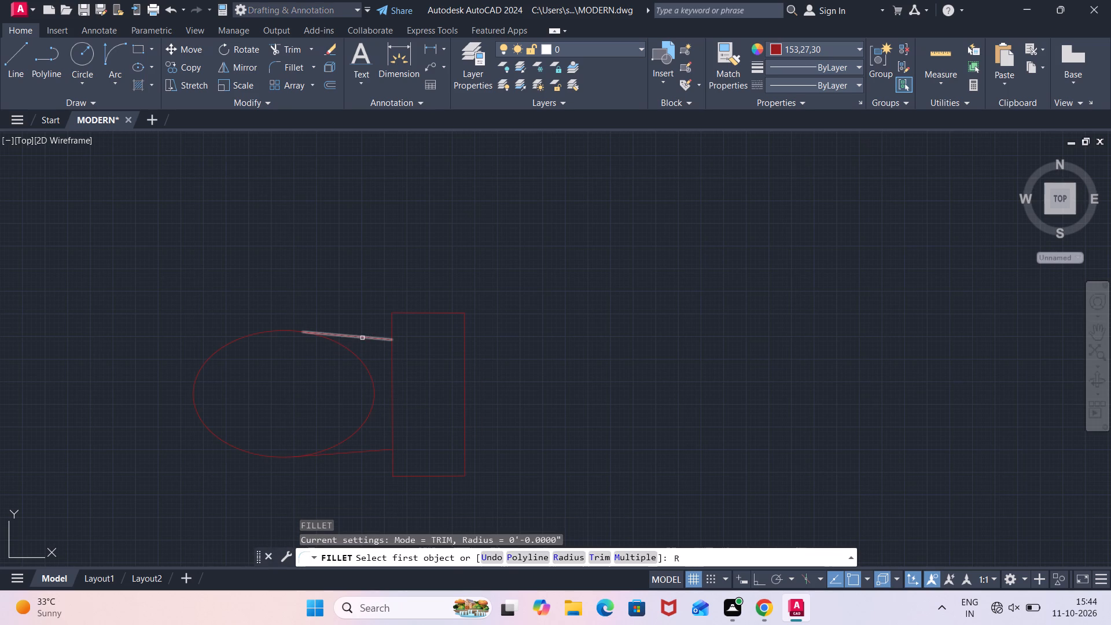
key(3)
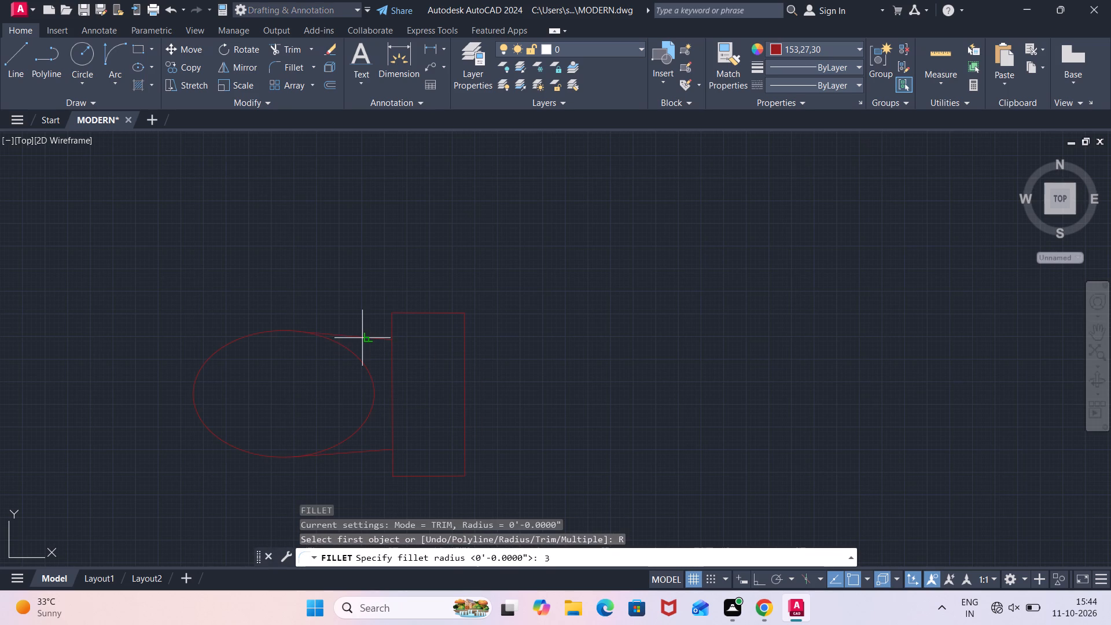
key(shift+quotedbl)
key(Return)
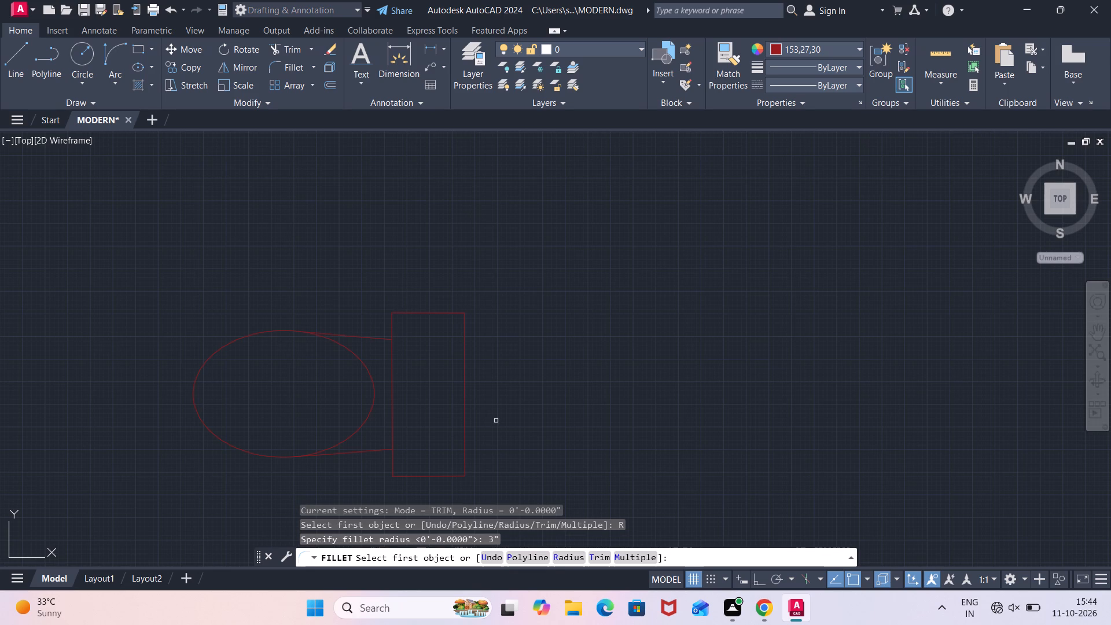
key(m)
key(Return)
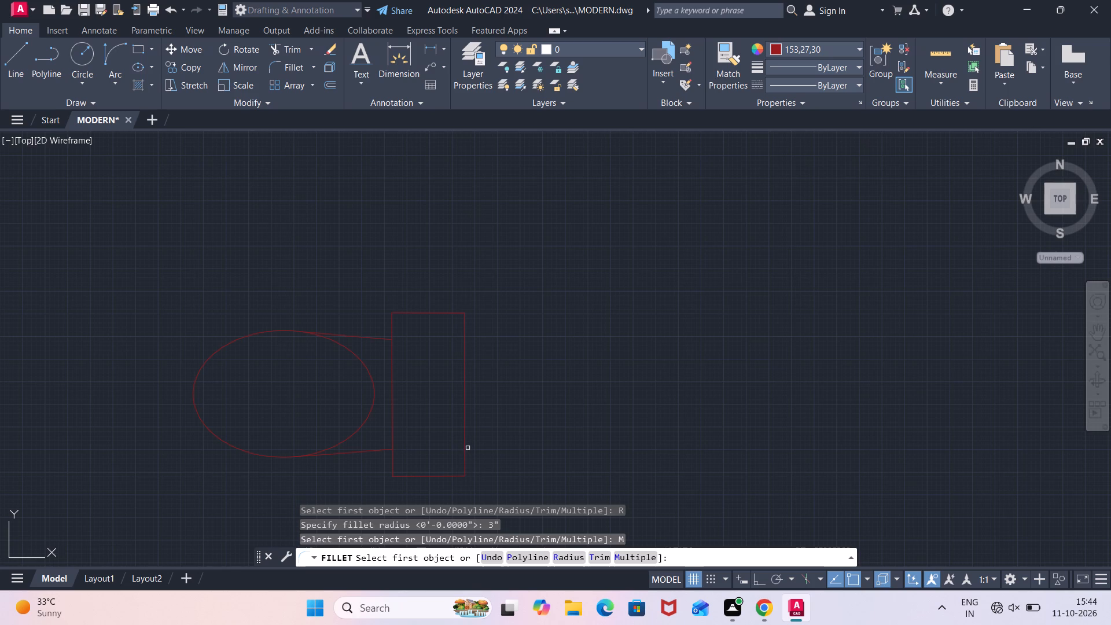
click(466, 449)
click(454, 477)
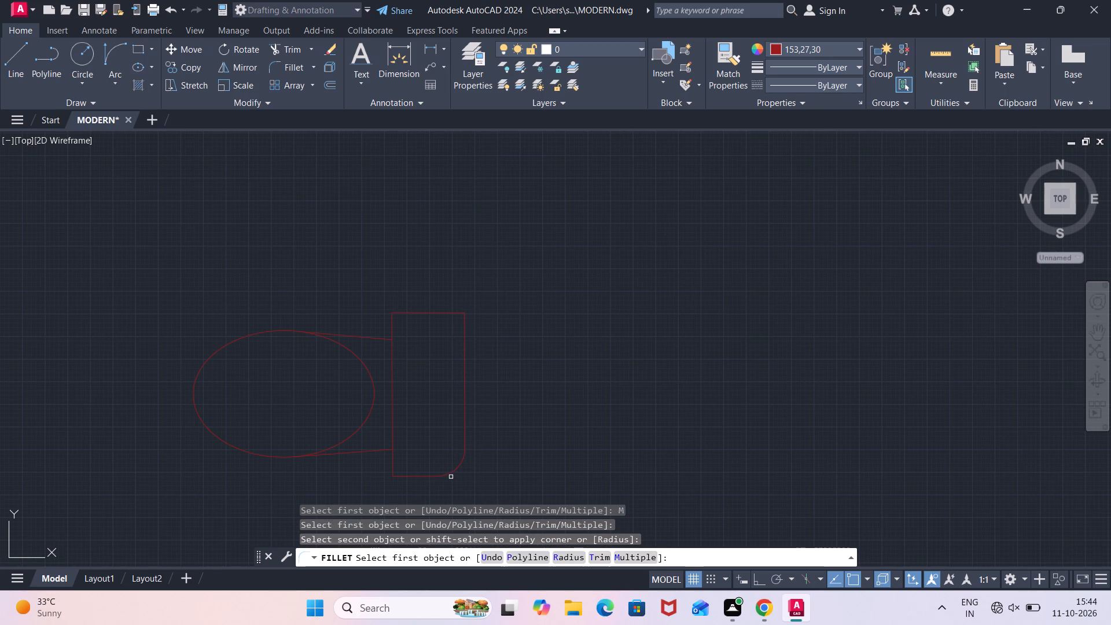
click(416, 476)
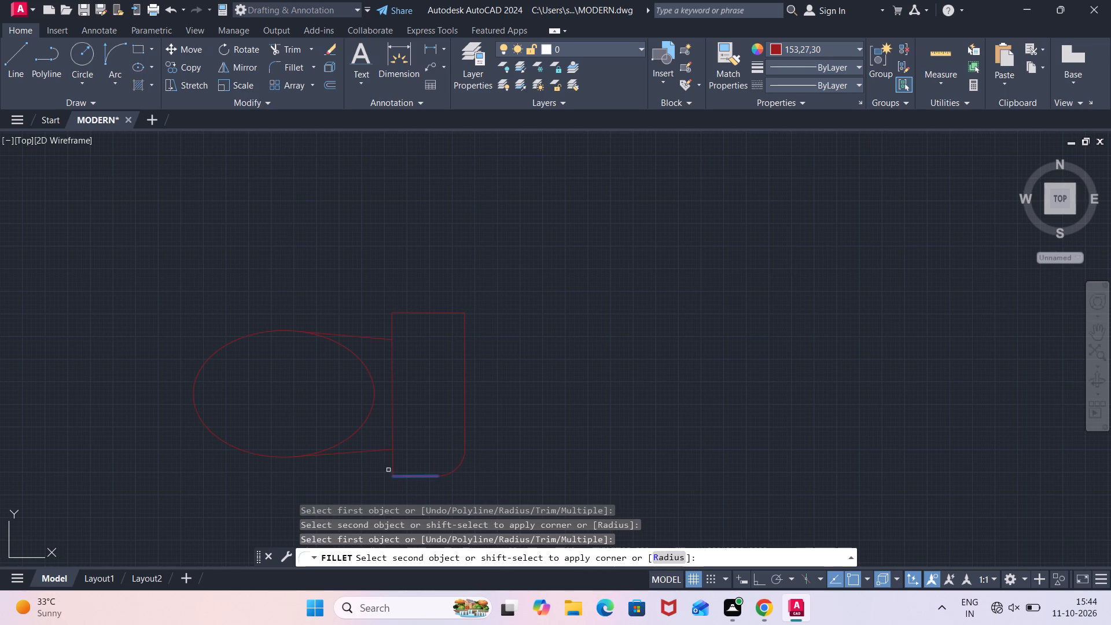
click(395, 461)
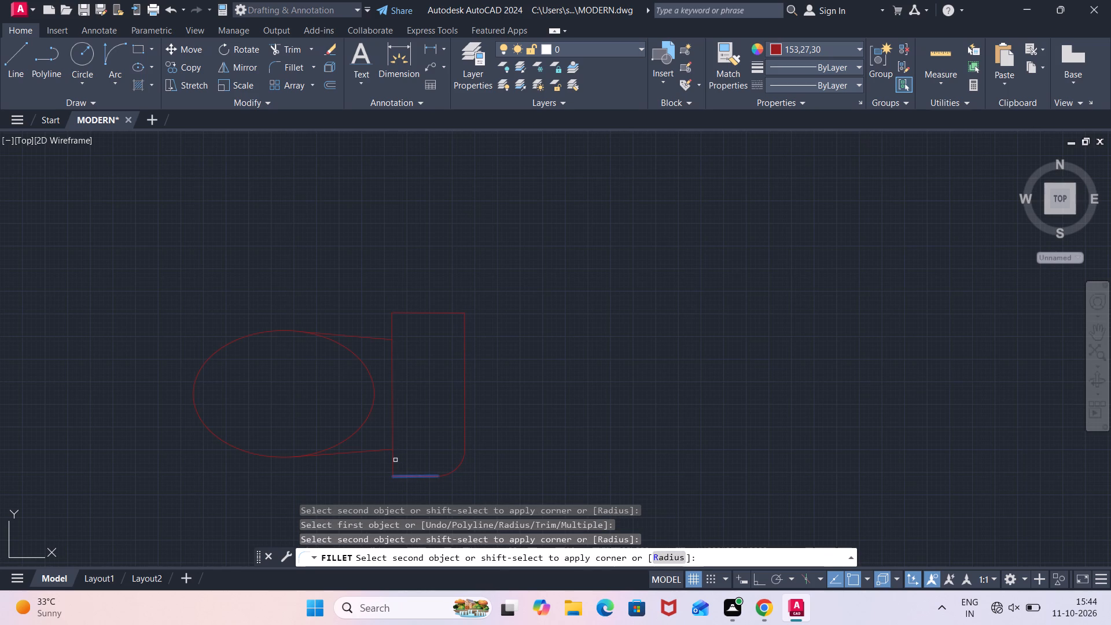
click(395, 461)
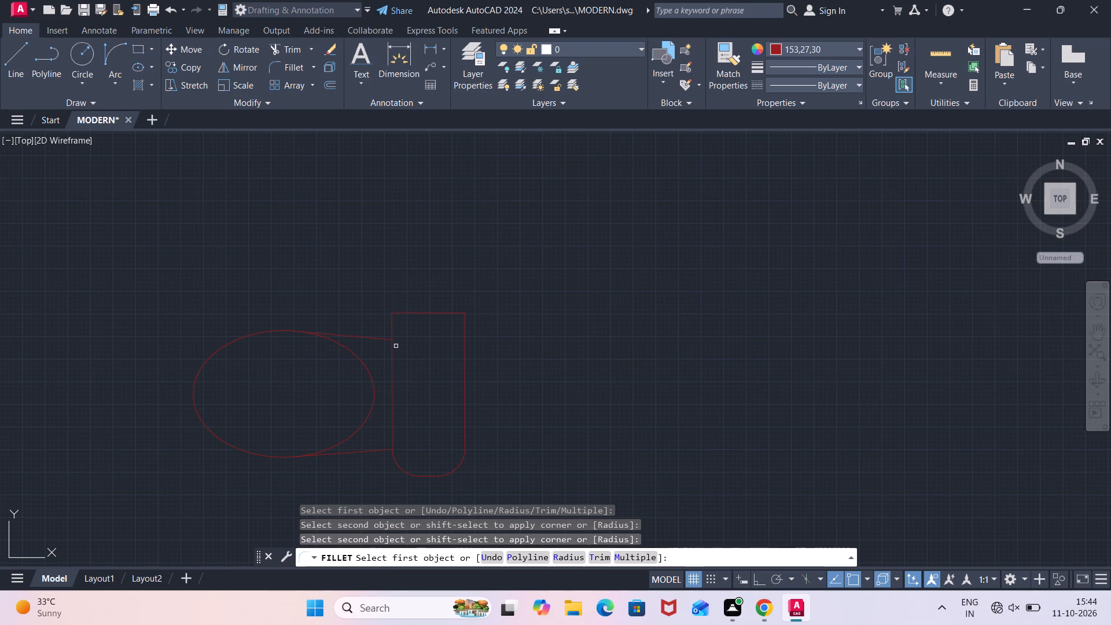
Fillet the two upper corners of the toilet's tank with the same 3" radius.
click(392, 326)
click(404, 314)
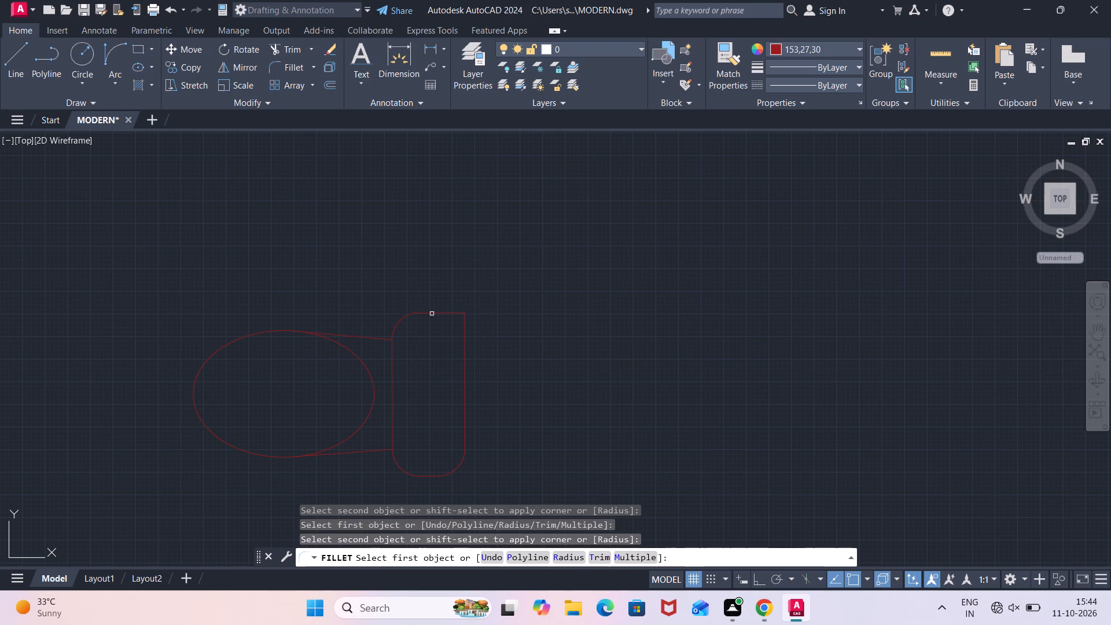
click(439, 314)
click(470, 336)
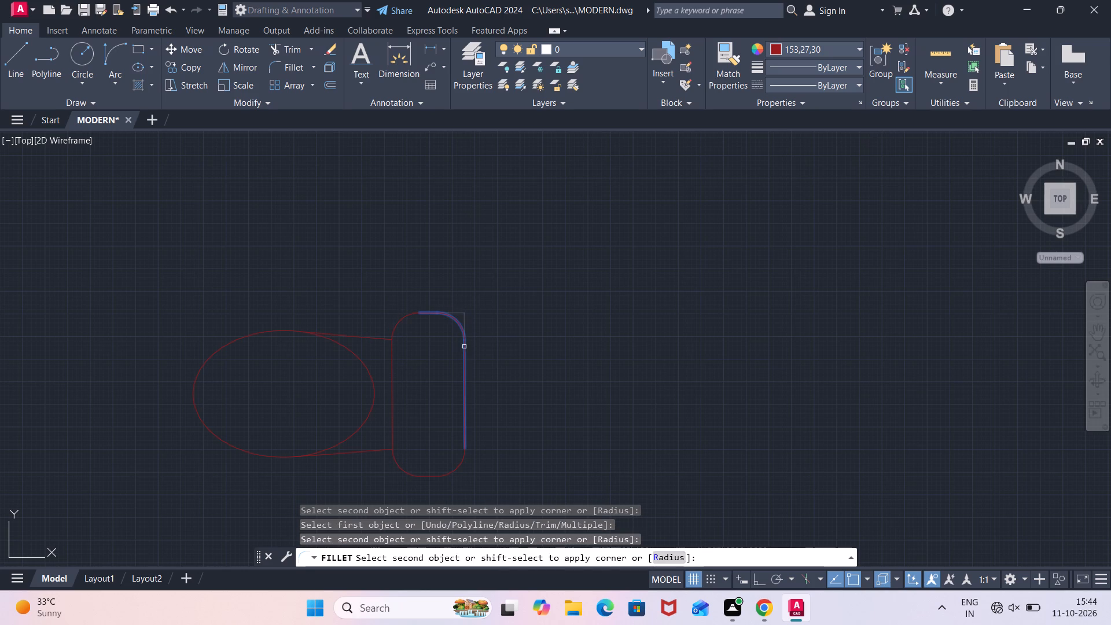
click(464, 347)
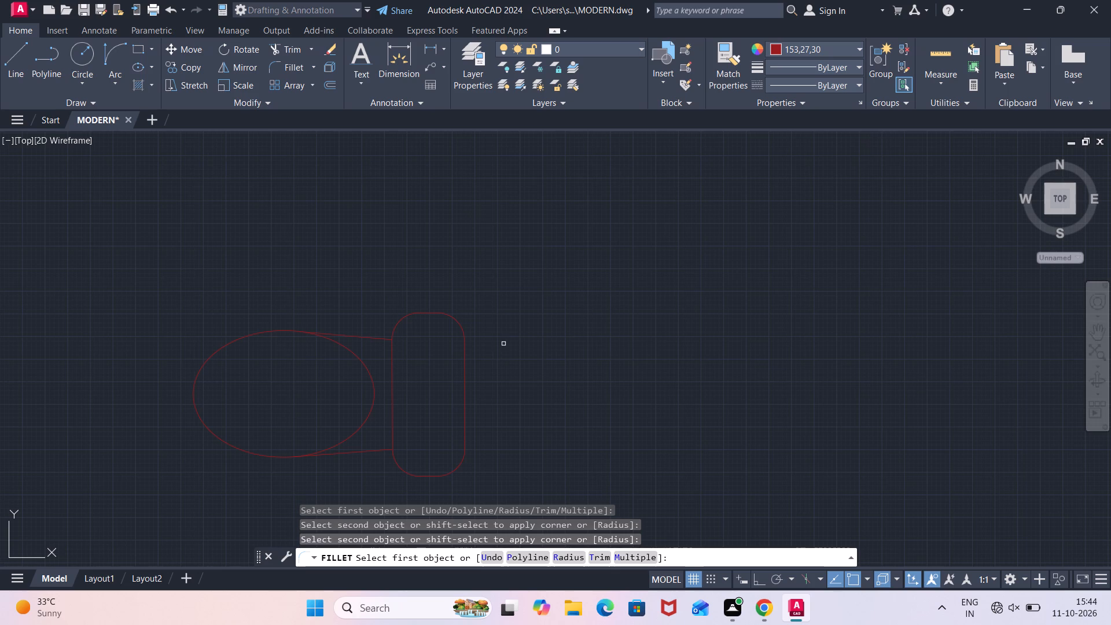
key(Escape)
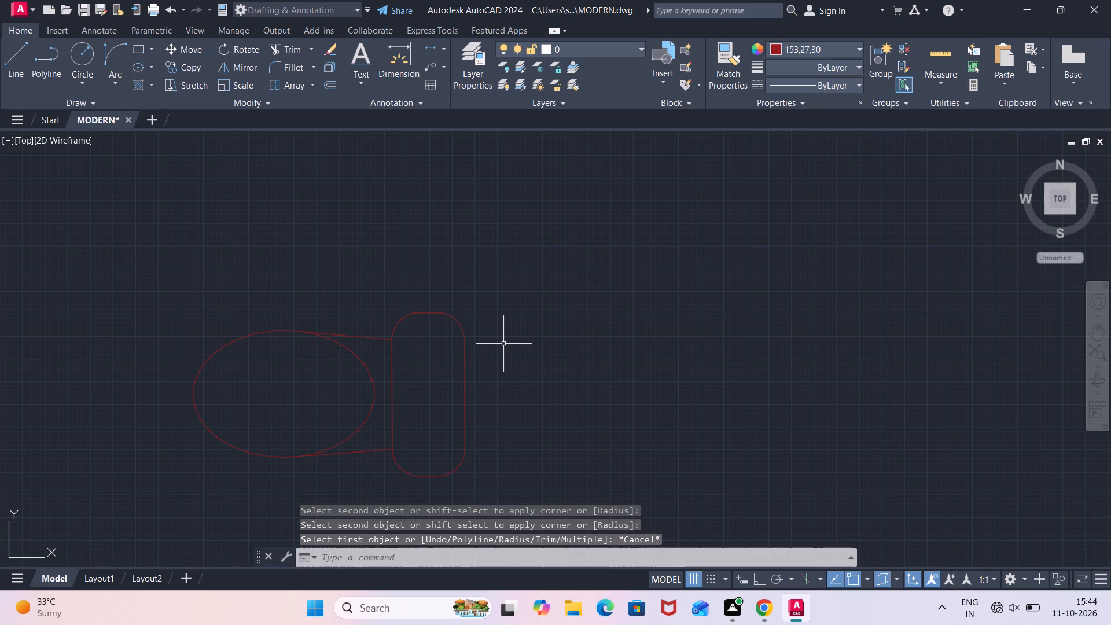
Draw a closed rectangle of lines, 18" wide and 8" high, in the empty space to the right of the toilet.
scroll(556, 353, down, 2)
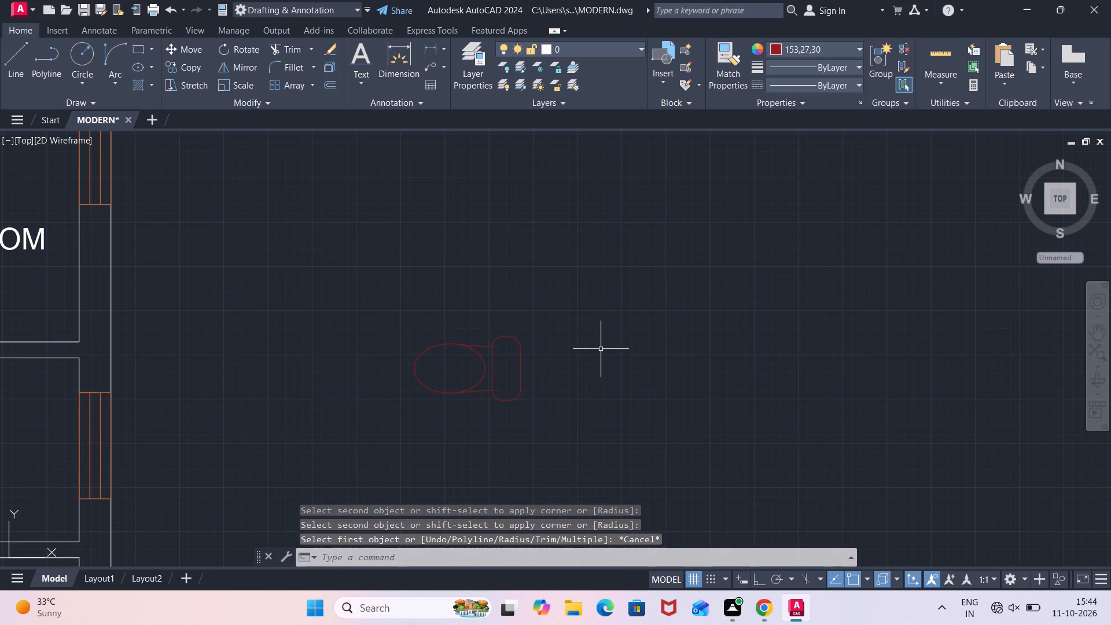
scroll(601, 349, up, 2)
key(l)
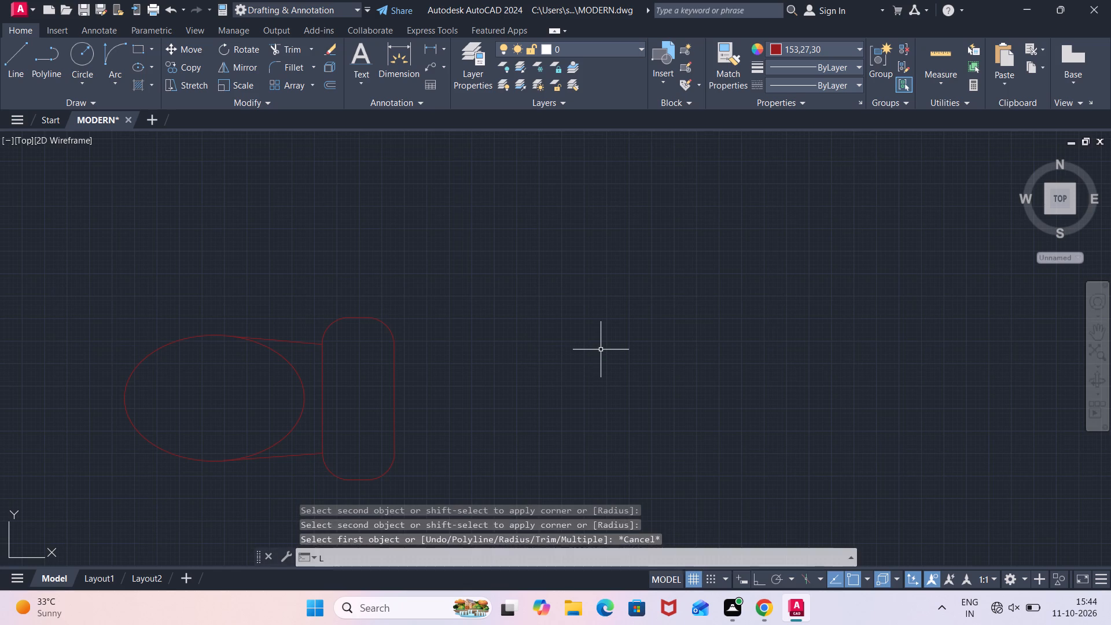
key(Return)
click(545, 311)
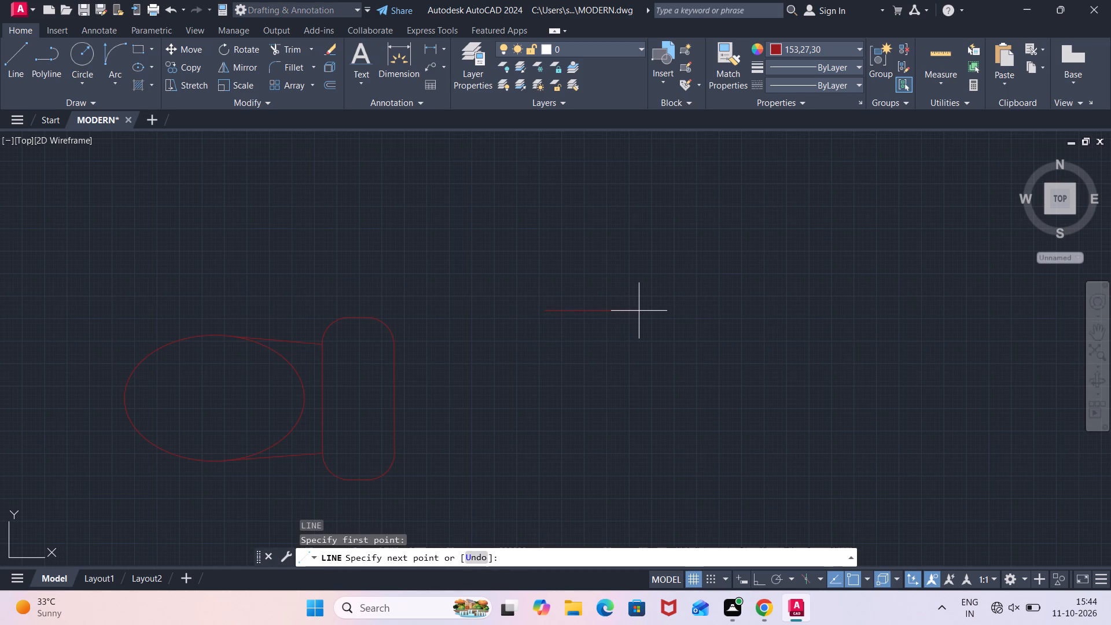
text(18")
key(Return)
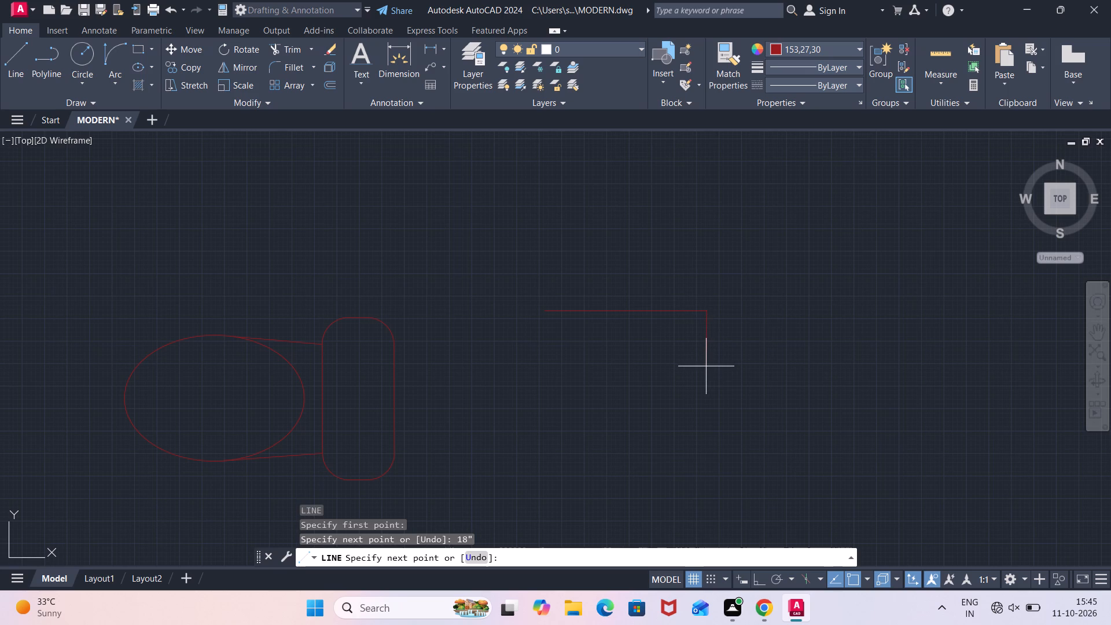
key(F8)
text(8")
key(Return)
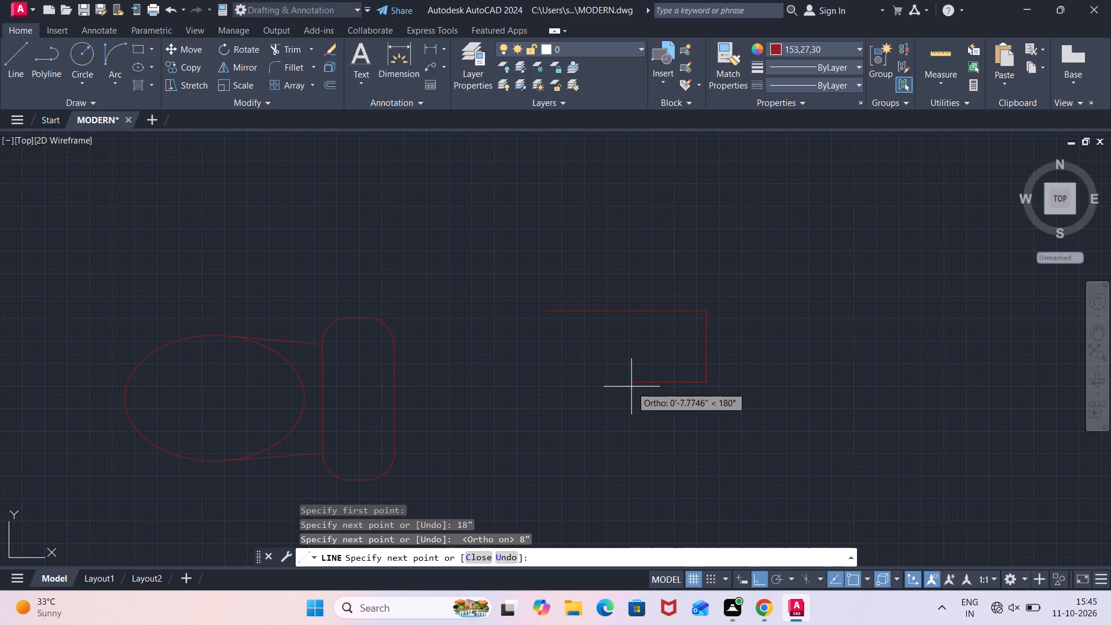
text(18")
key(Return)
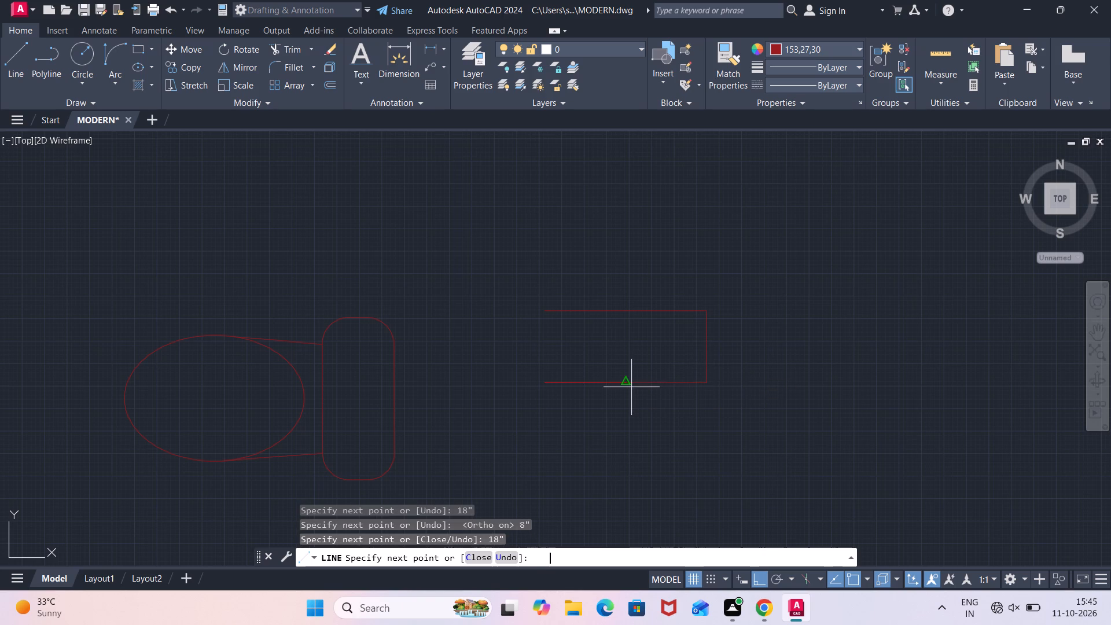
click(546, 314)
key(Escape)
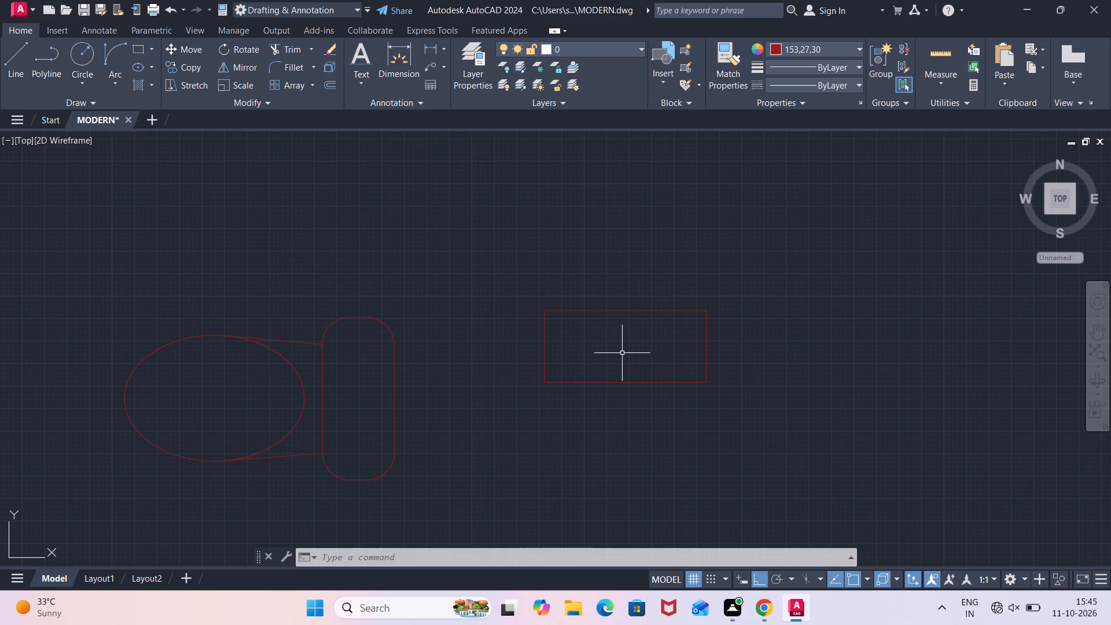
Draw an ellipse with a 20" vertical axis upward from the new rectangle's top midpoint and a 7" distance to the other axis.
key(e)
key(l)
key(Return)
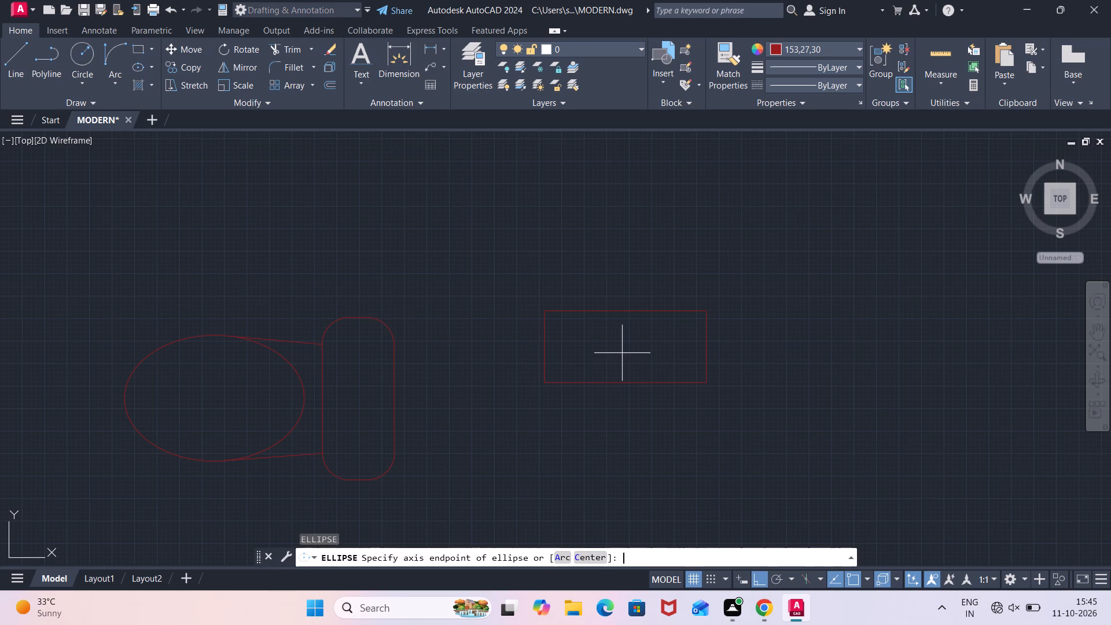
click(628, 308)
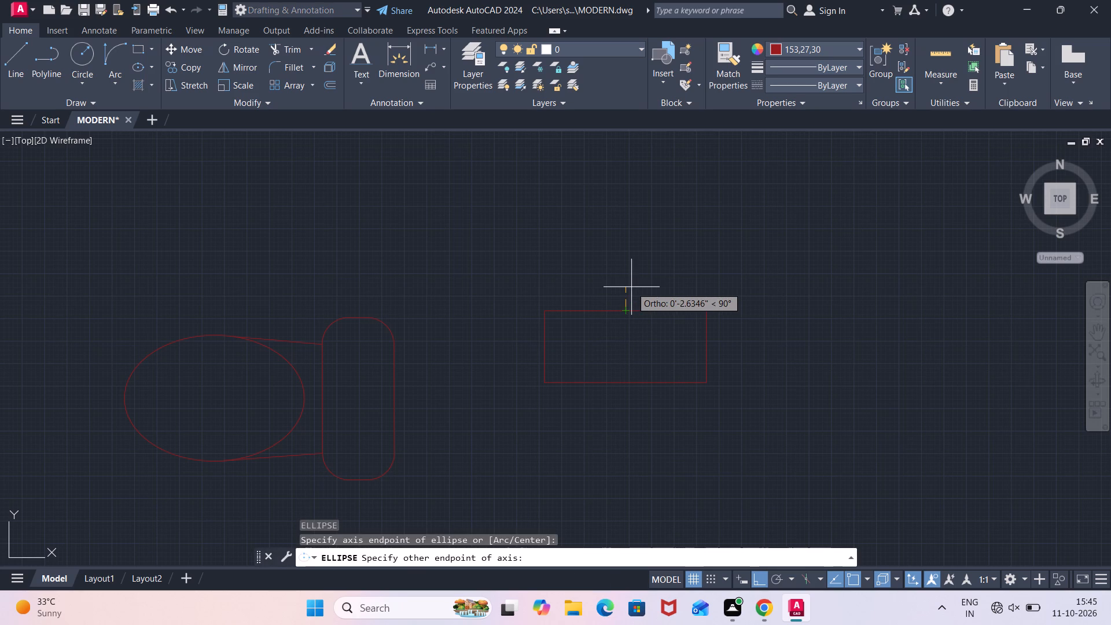
text(20")
key(Return)
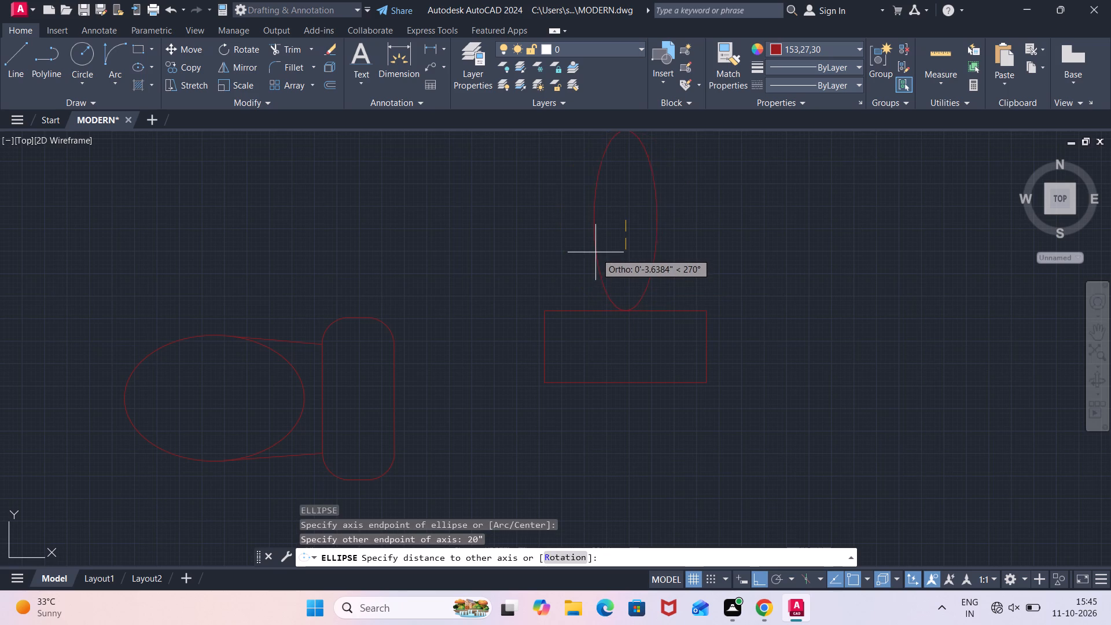
text(7")
key(Return)
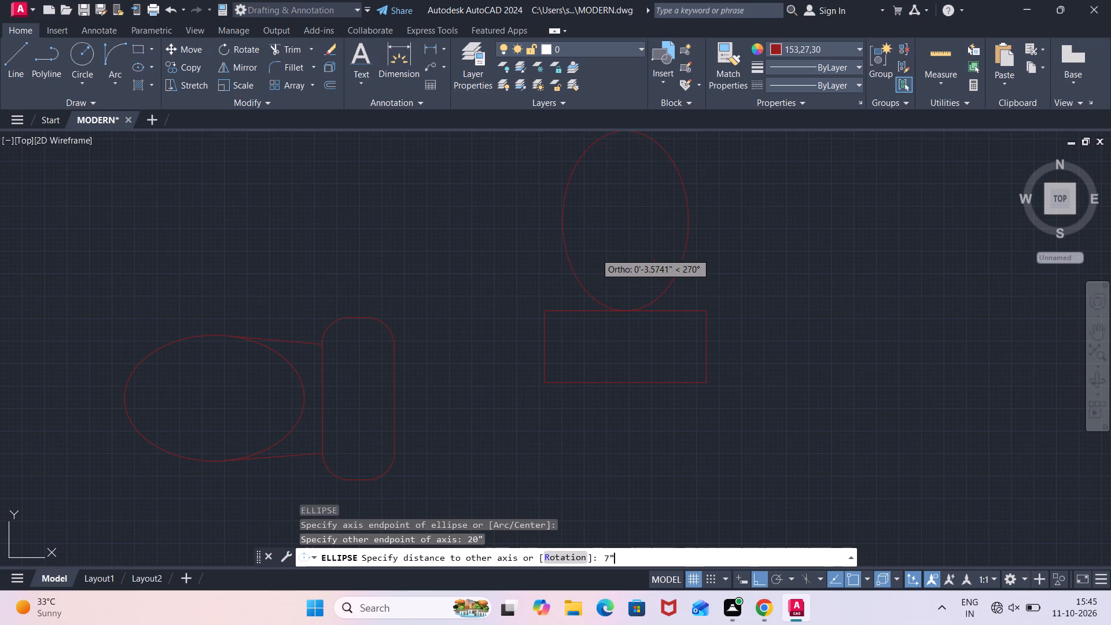
Move the new ellipse 30" straight down so it sits below the rectangle.
click(582, 288)
key(m)
key(Return)
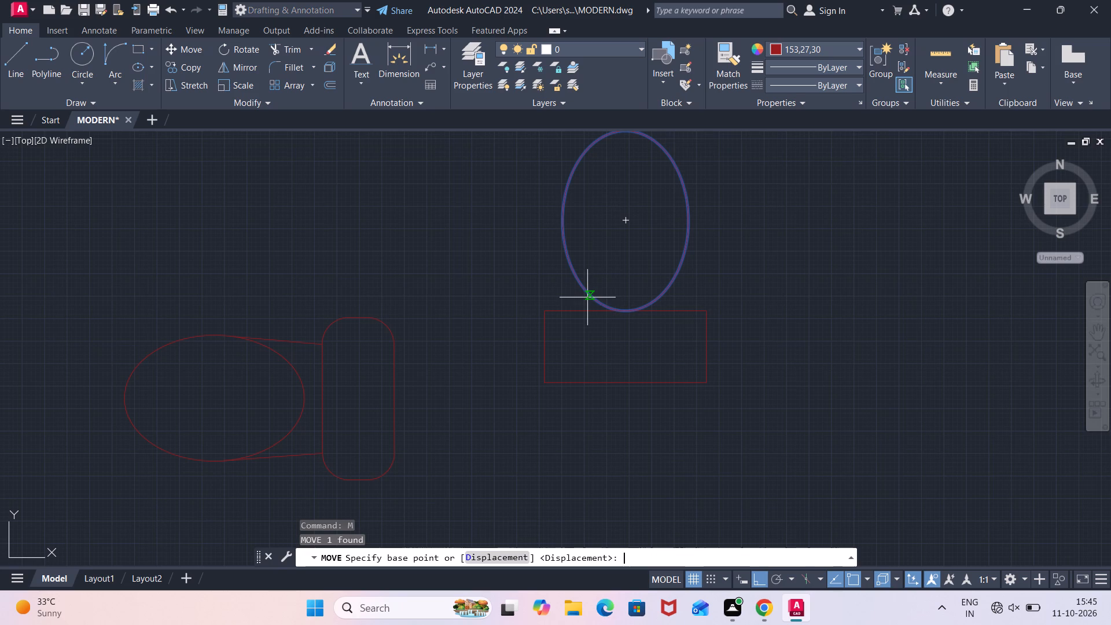
click(628, 310)
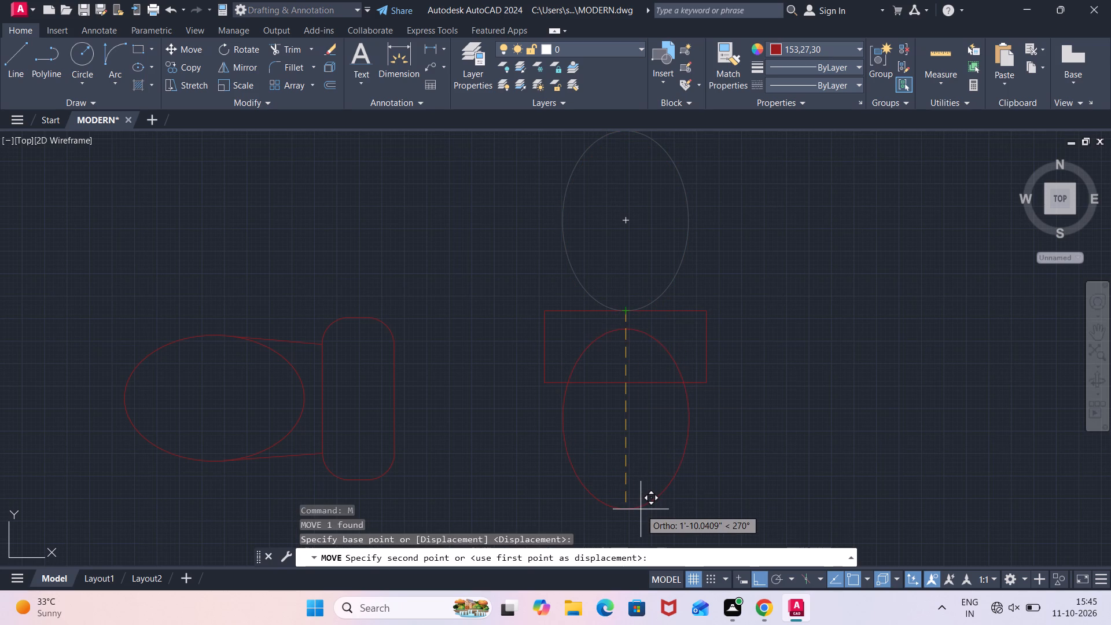
text(30")
key(Return)
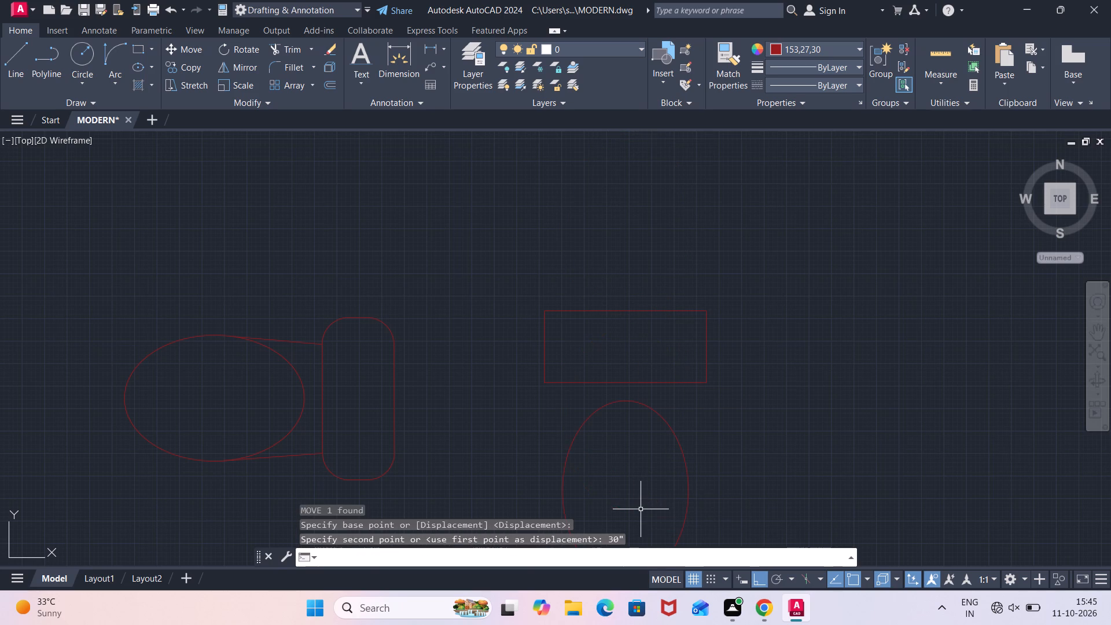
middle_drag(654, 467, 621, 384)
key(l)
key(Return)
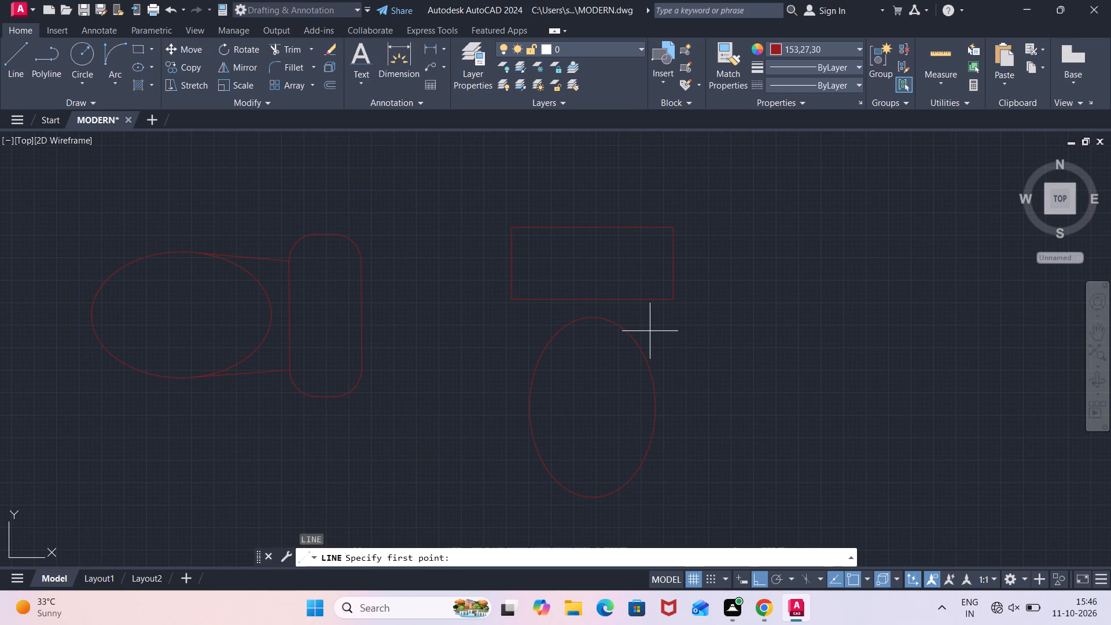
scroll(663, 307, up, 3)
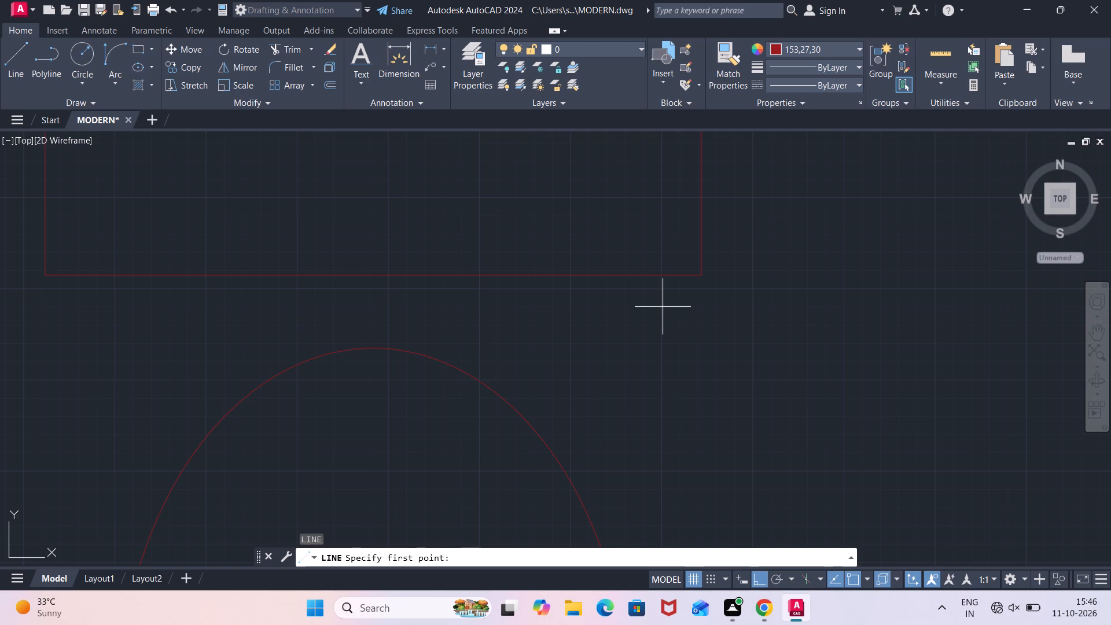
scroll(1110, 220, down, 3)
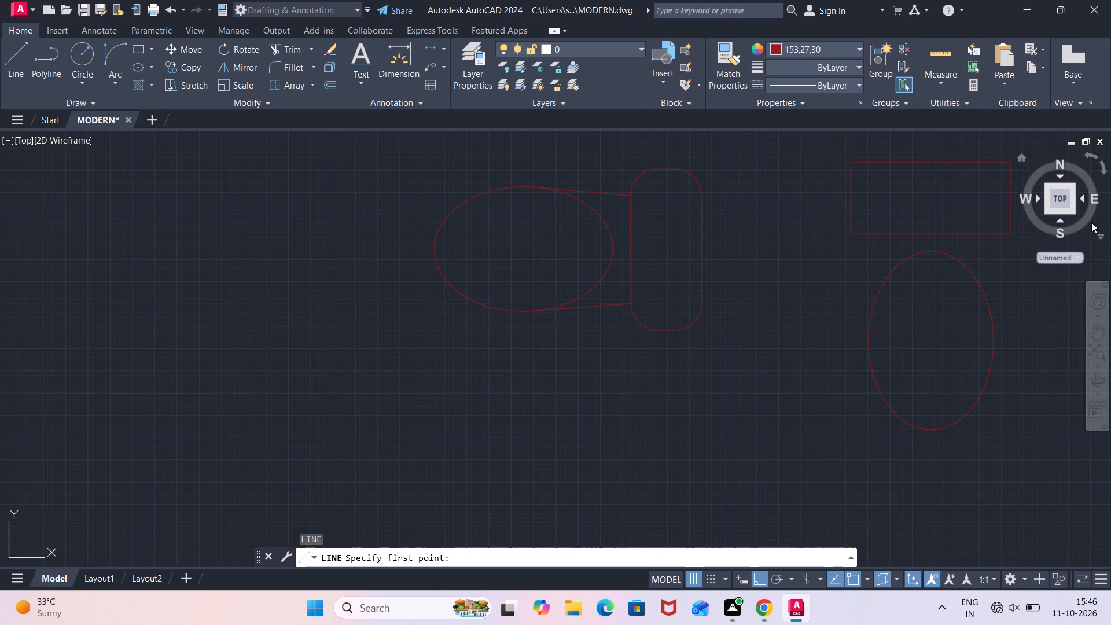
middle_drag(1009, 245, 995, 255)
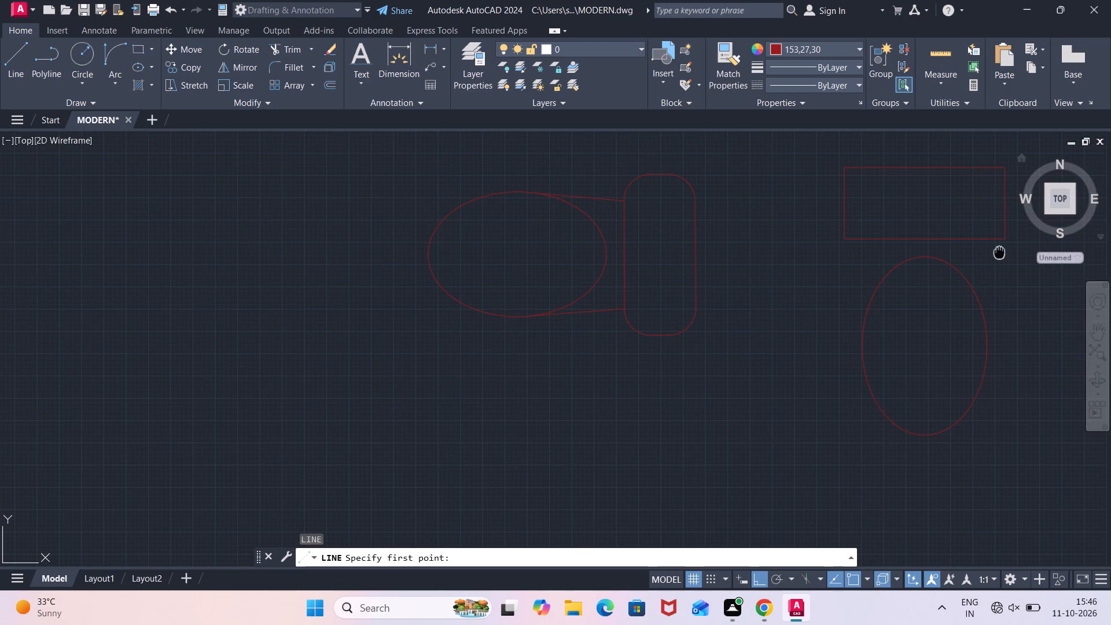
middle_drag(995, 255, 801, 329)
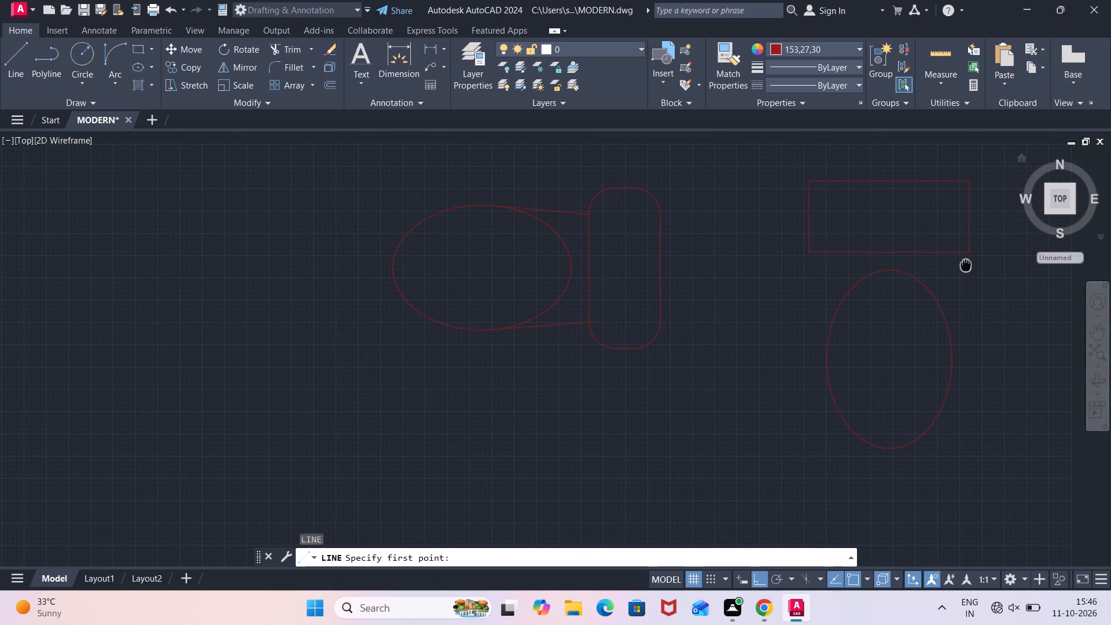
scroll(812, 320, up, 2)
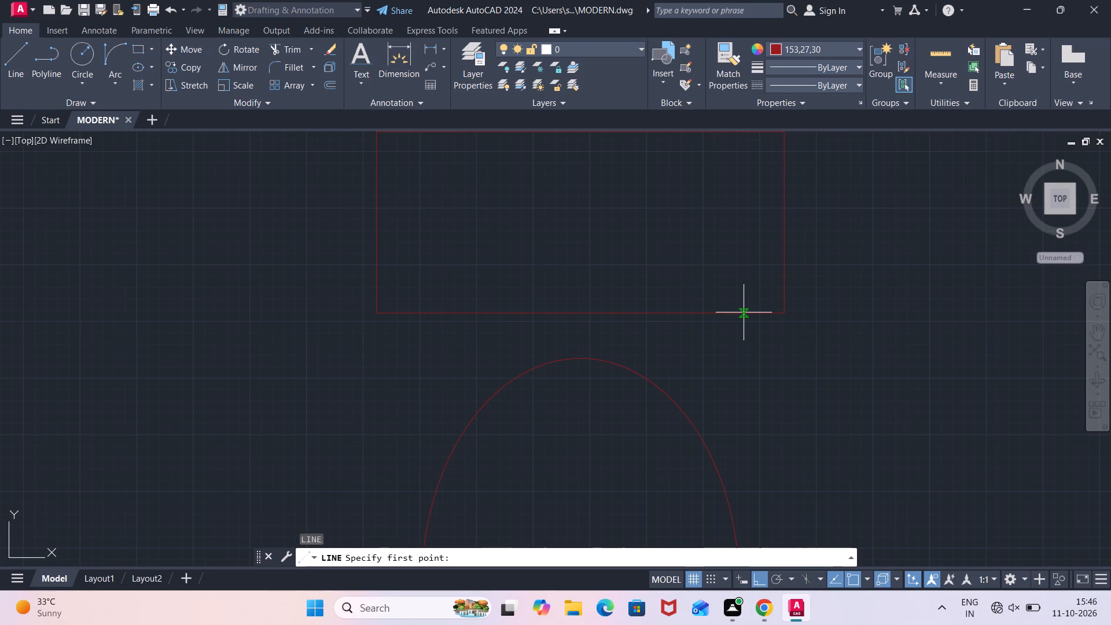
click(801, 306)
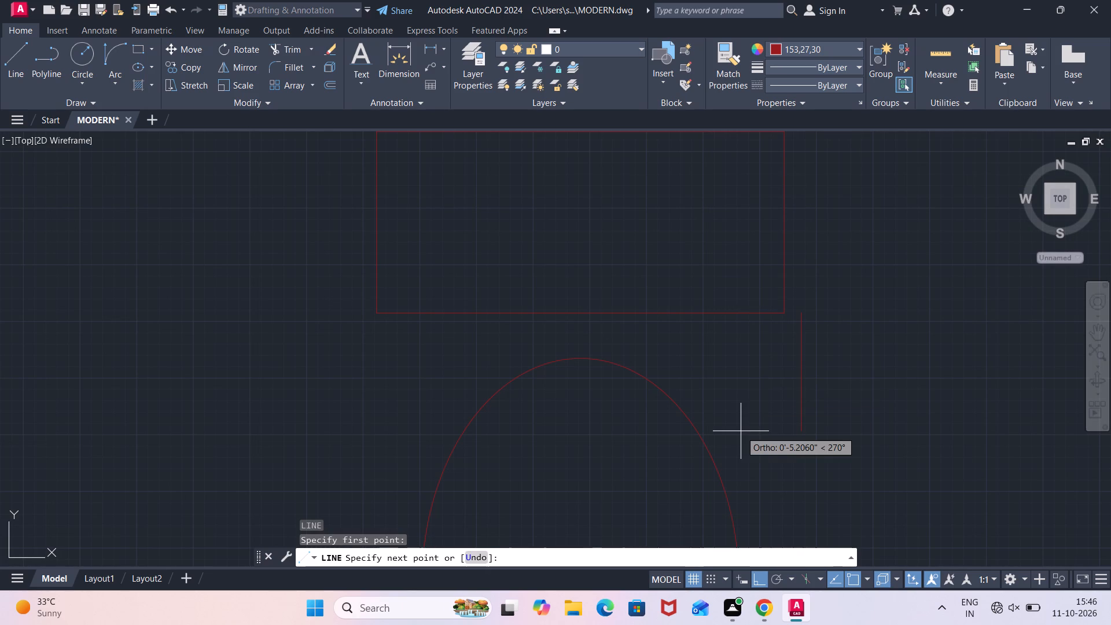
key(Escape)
Draw a short vertical line downward from the new rectangle's lower-right corner.
key(l)
key(Return)
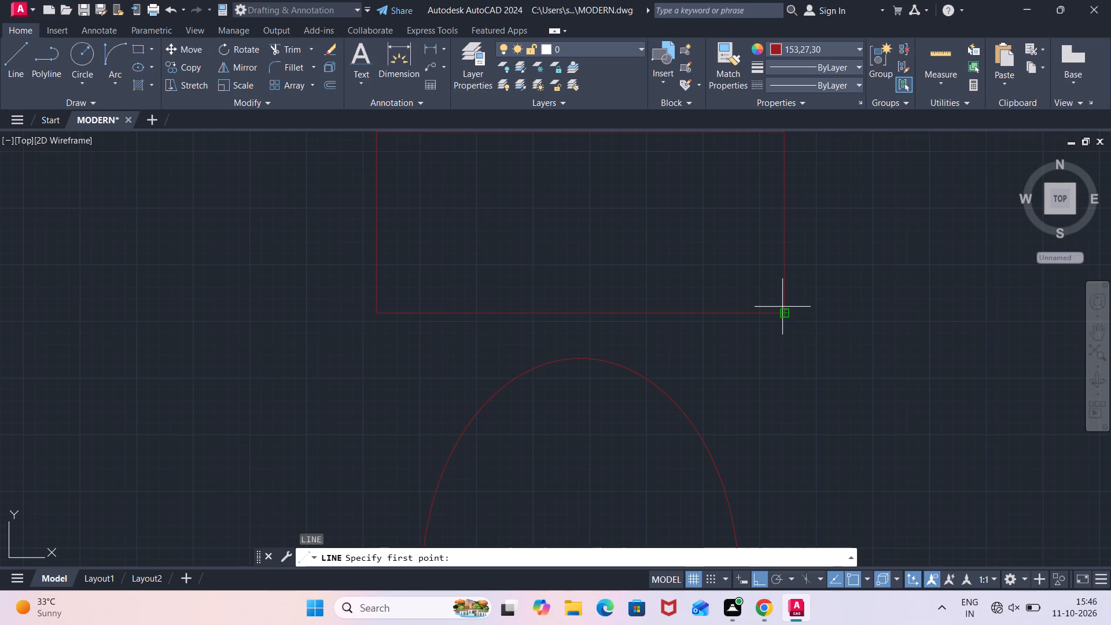
click(785, 311)
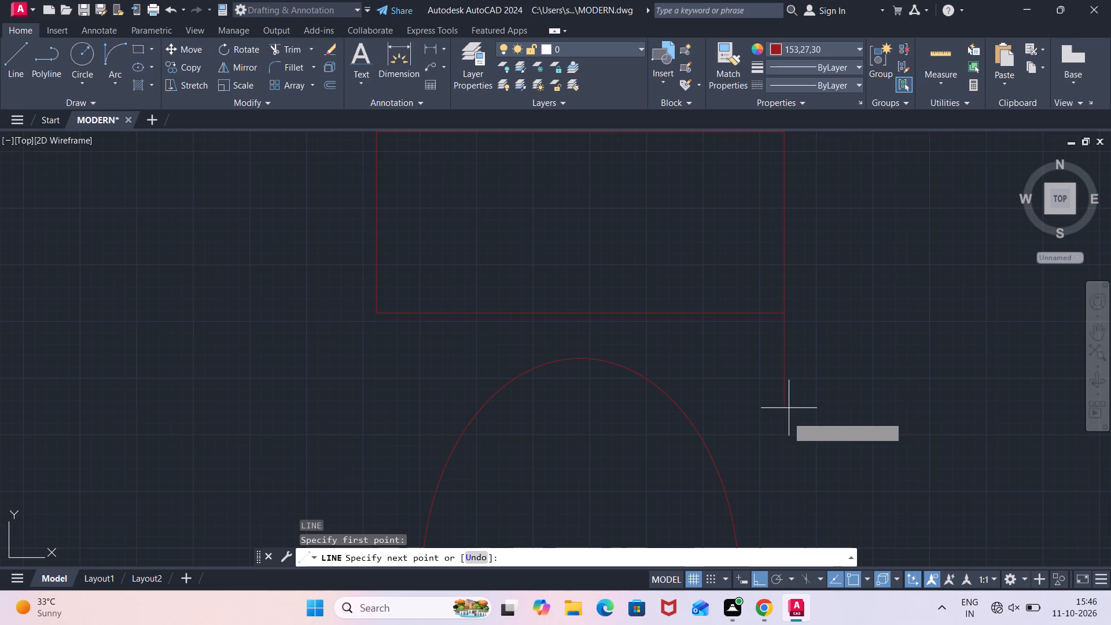
click(789, 399)
key(Escape)
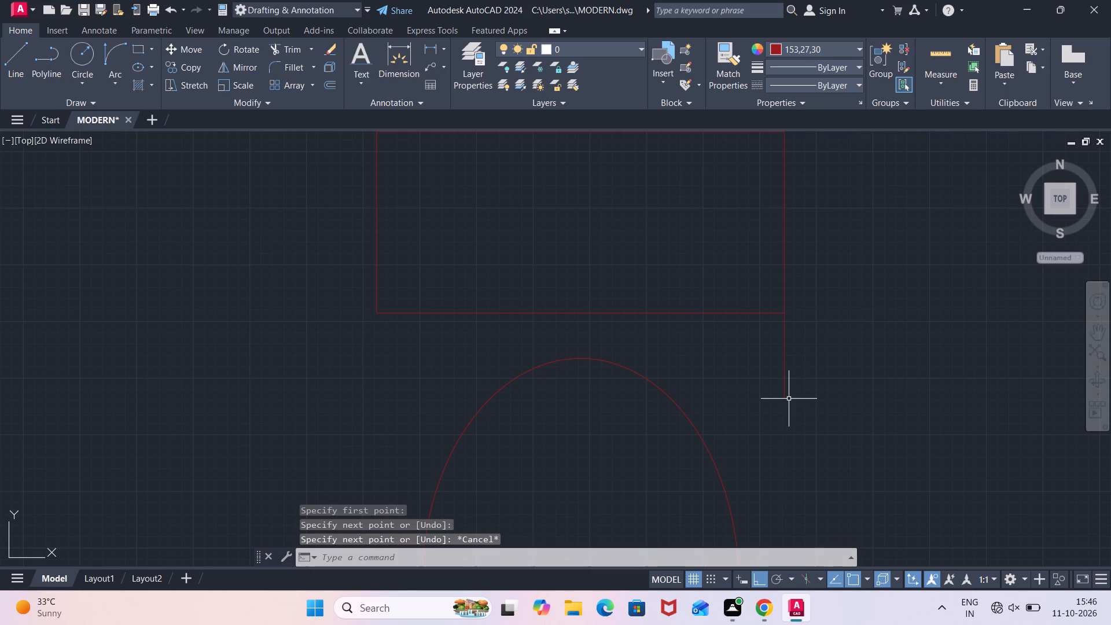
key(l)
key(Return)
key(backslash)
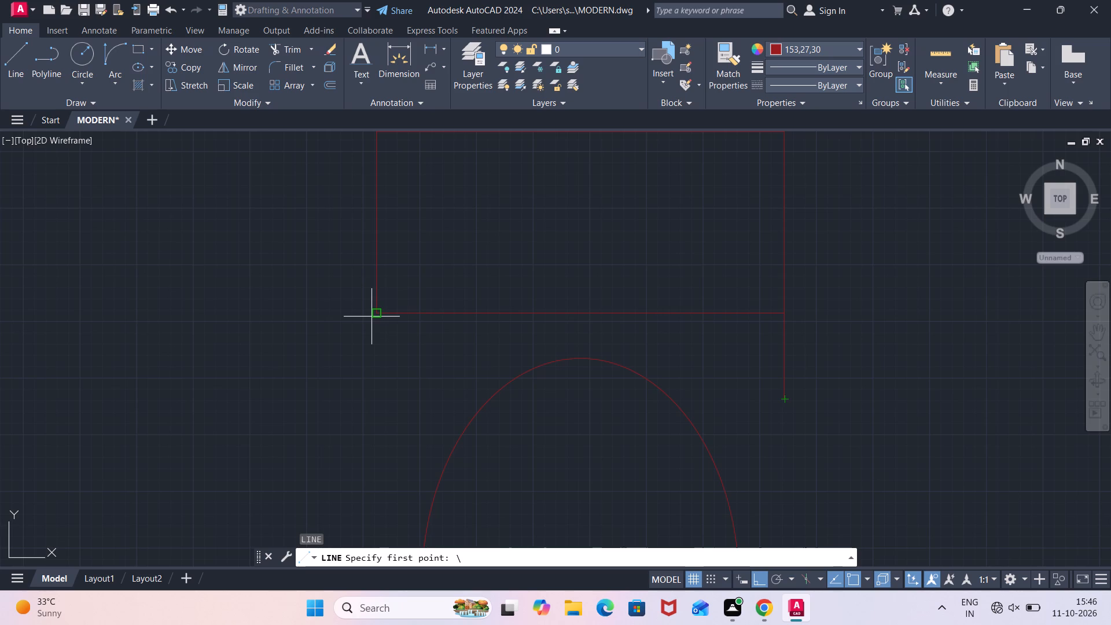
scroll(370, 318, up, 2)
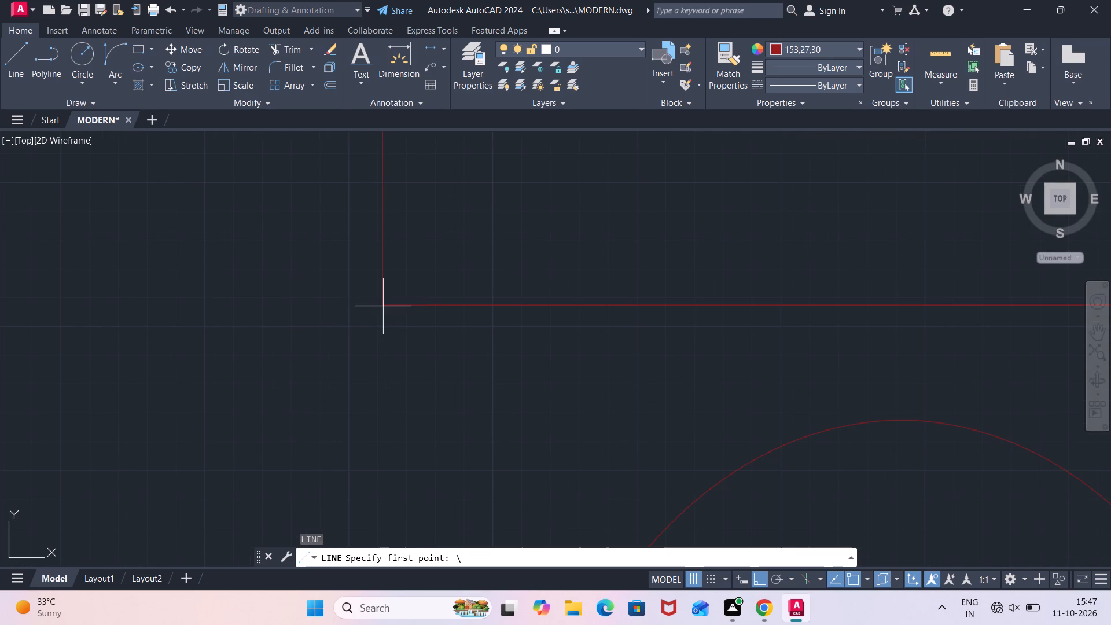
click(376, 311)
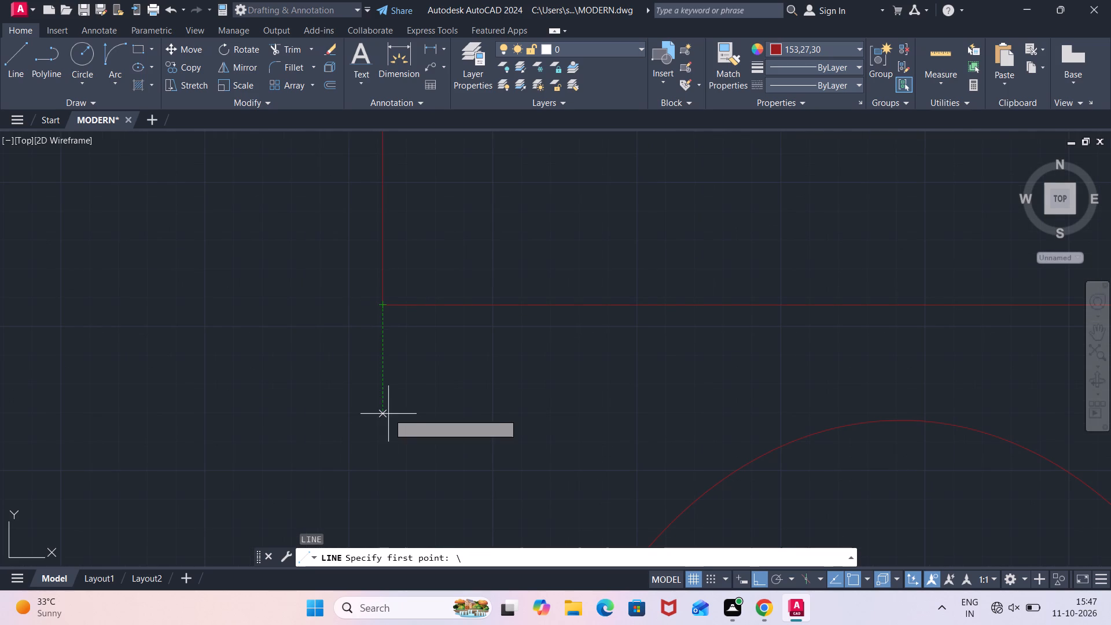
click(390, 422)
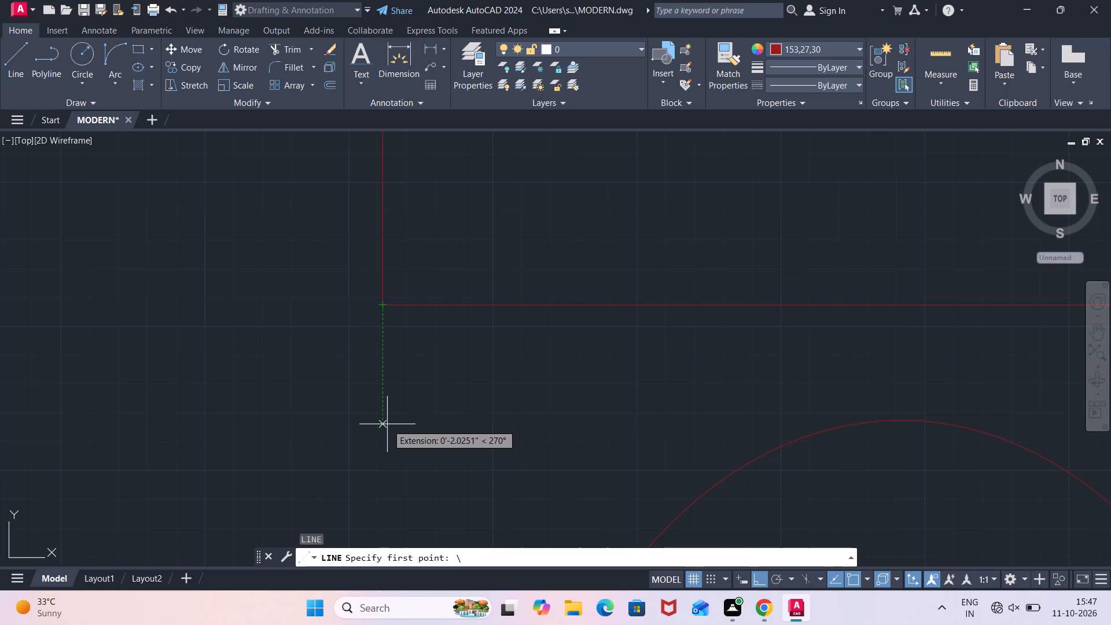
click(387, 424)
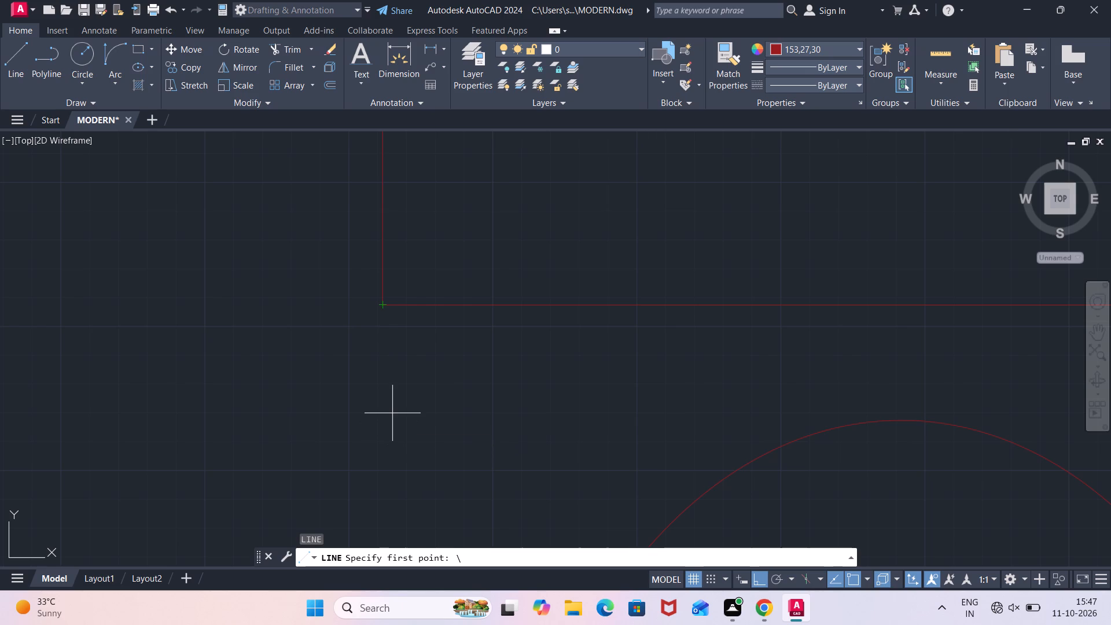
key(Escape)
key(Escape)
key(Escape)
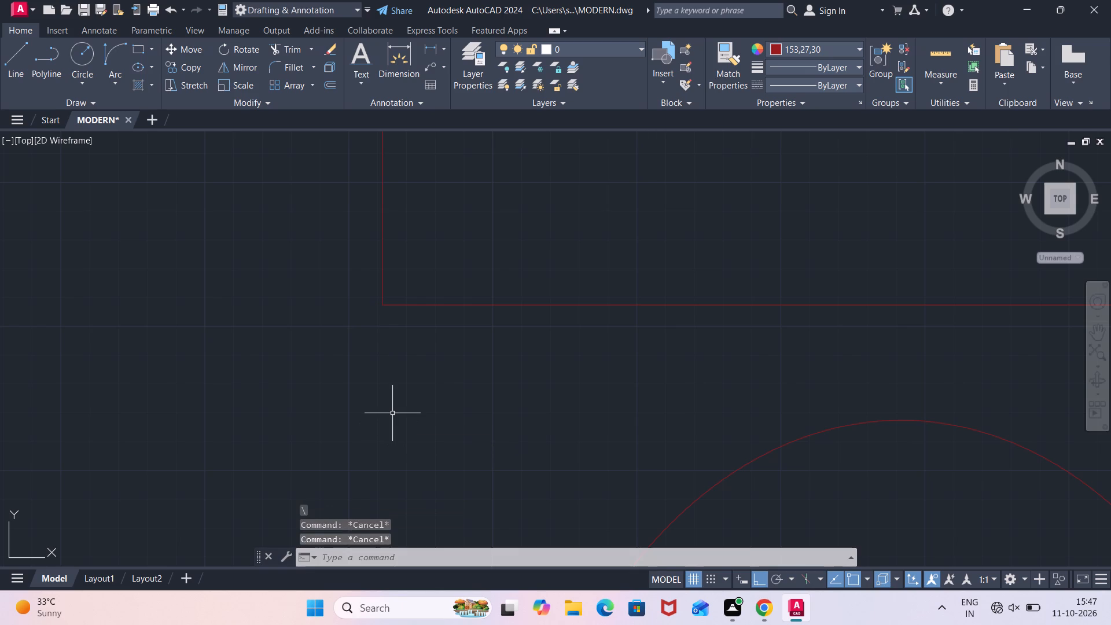
Draw a short vertical line downward from the new rectangle's lower-left corner.
key(l)
key(Return)
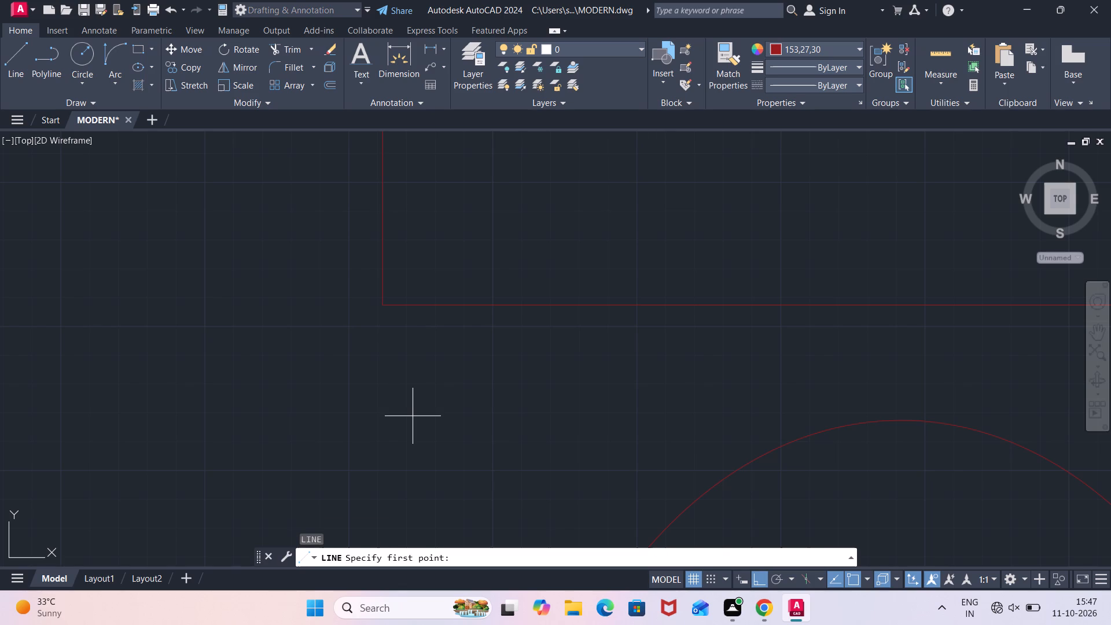
scroll(377, 310, up, 1)
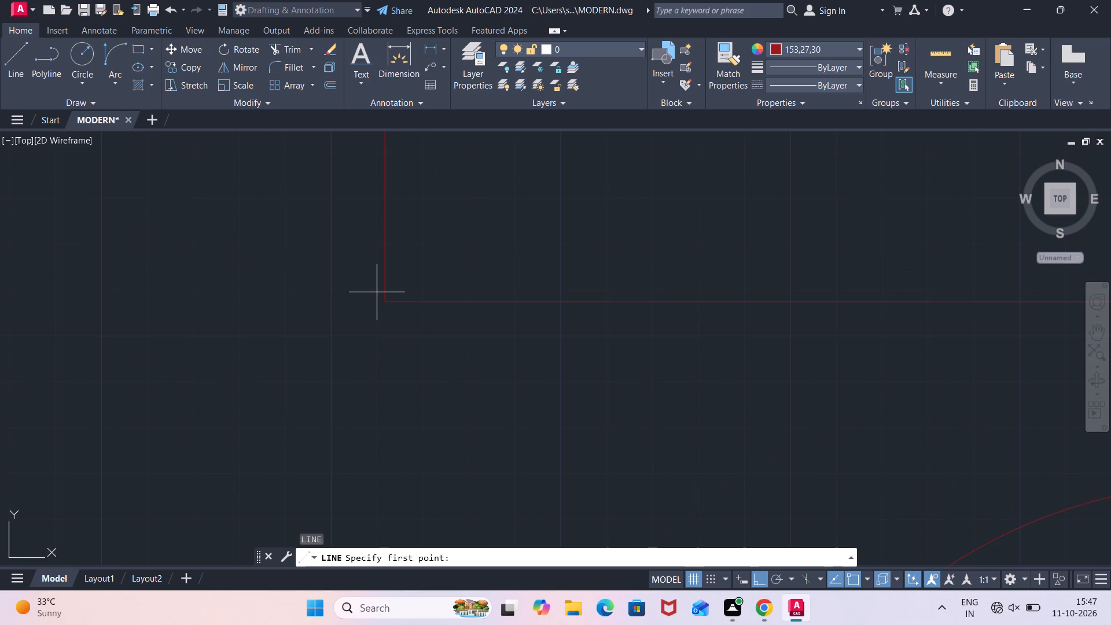
click(380, 300)
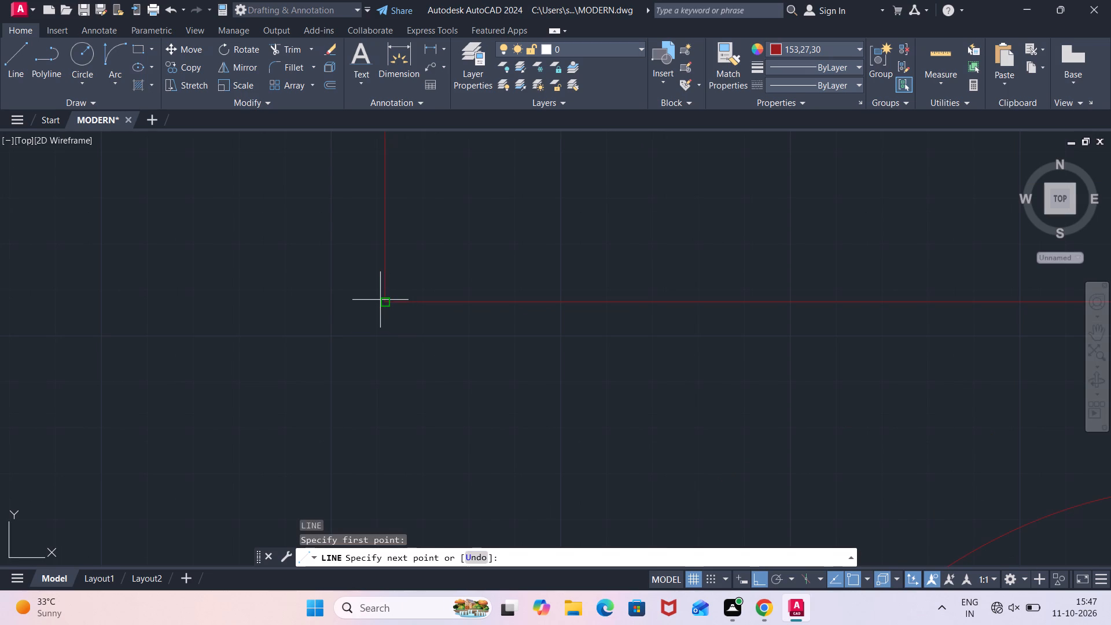
click(393, 461)
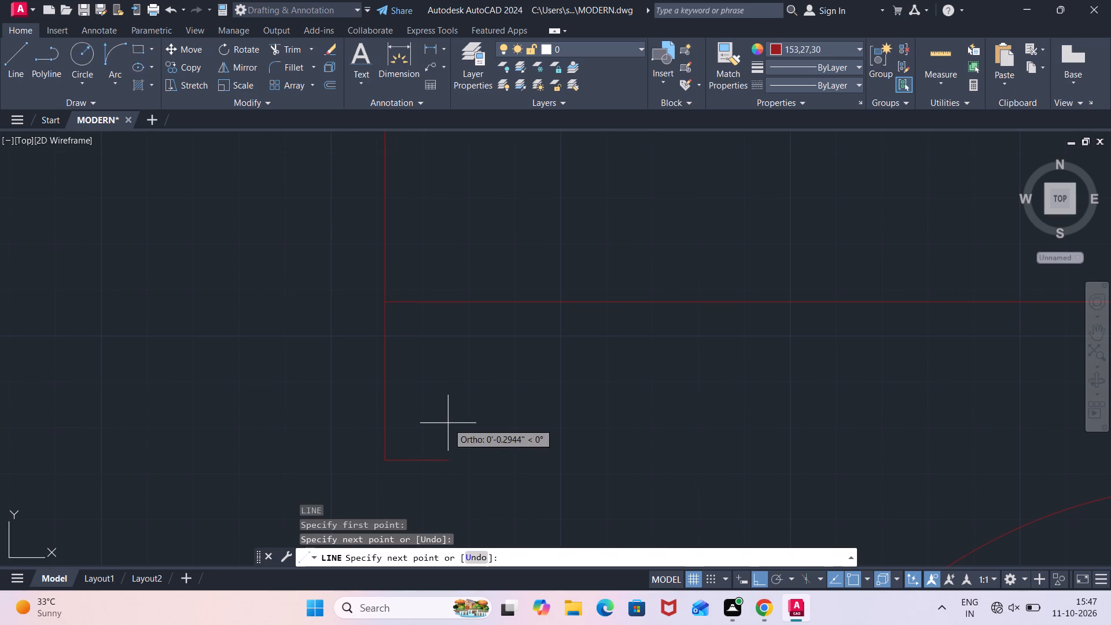
key(Escape)
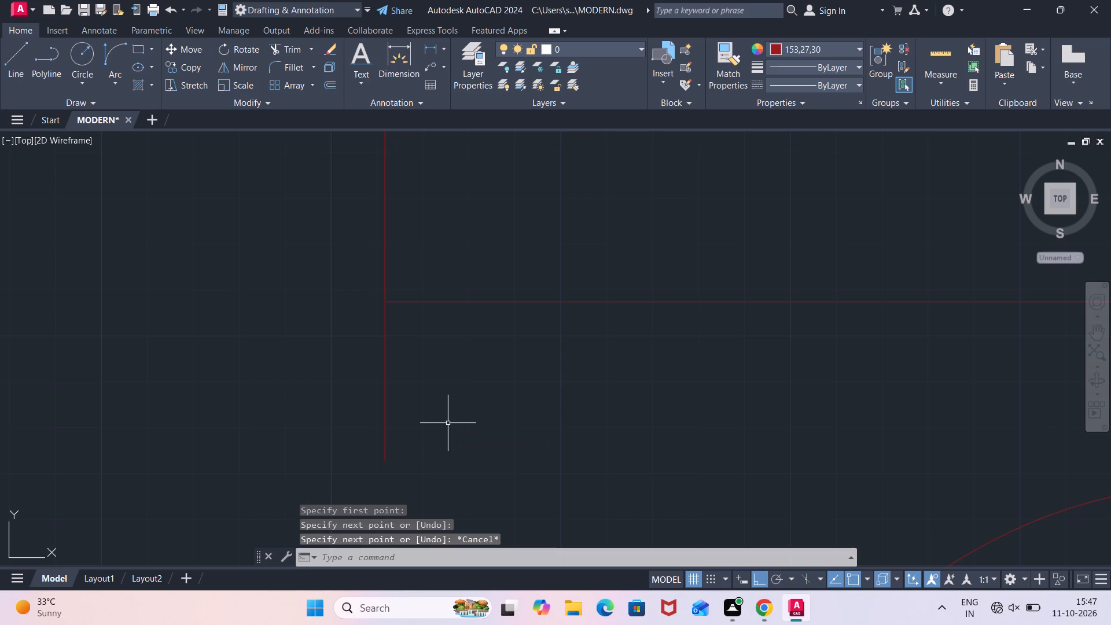
Move the short line at the rectangle's lower-left corner 3" inward along the bottom edge.
click(399, 380)
click(297, 432)
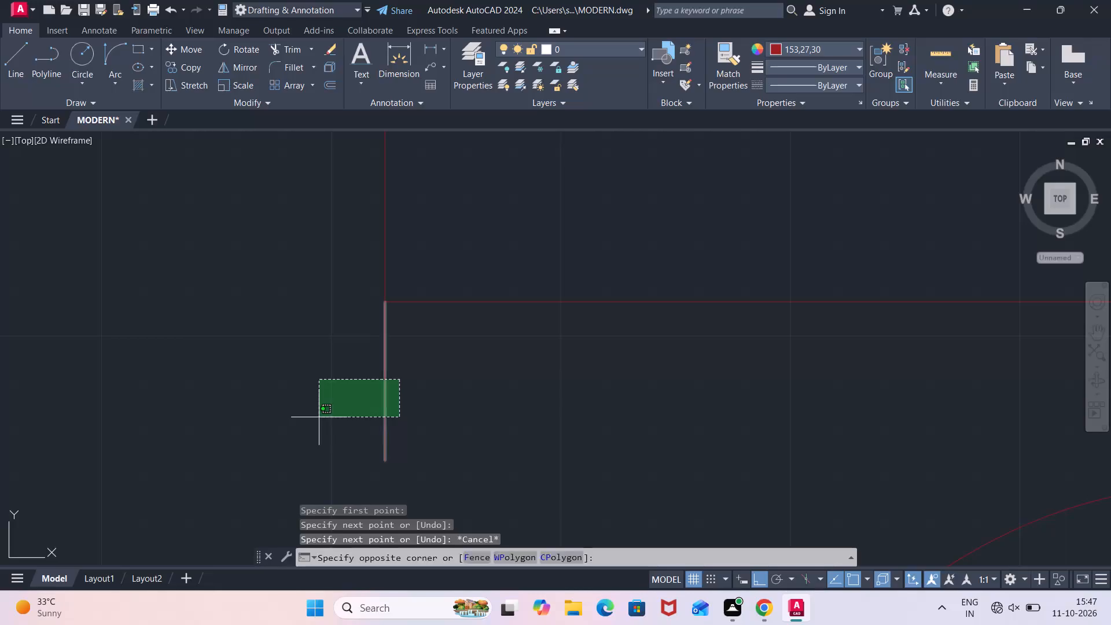
key(m)
key(Return)
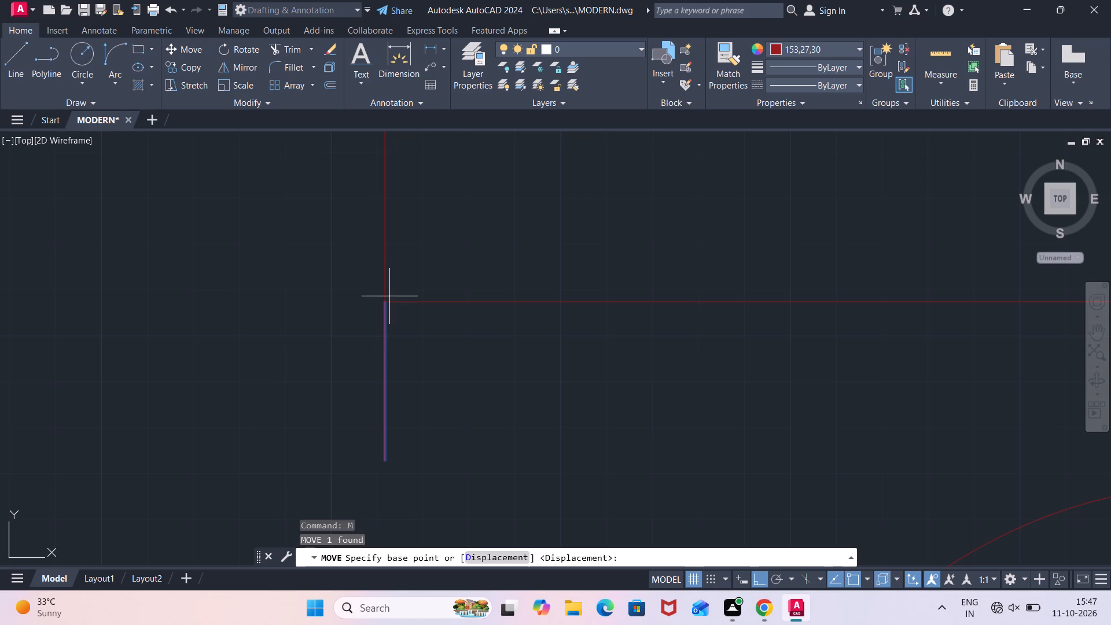
click(387, 303)
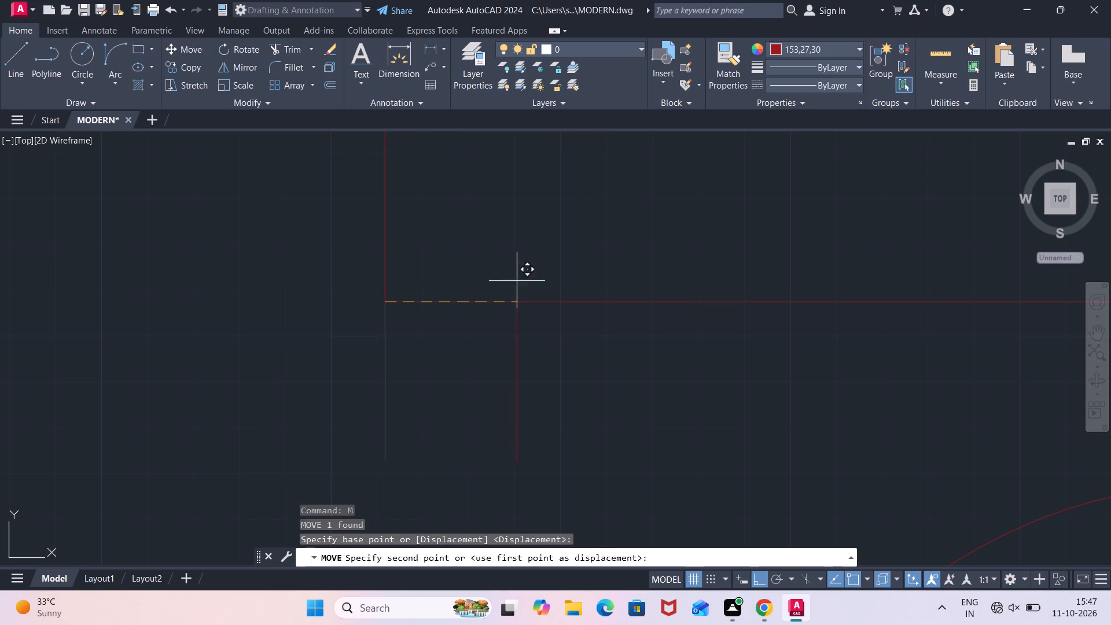
text(3")
key(Return)
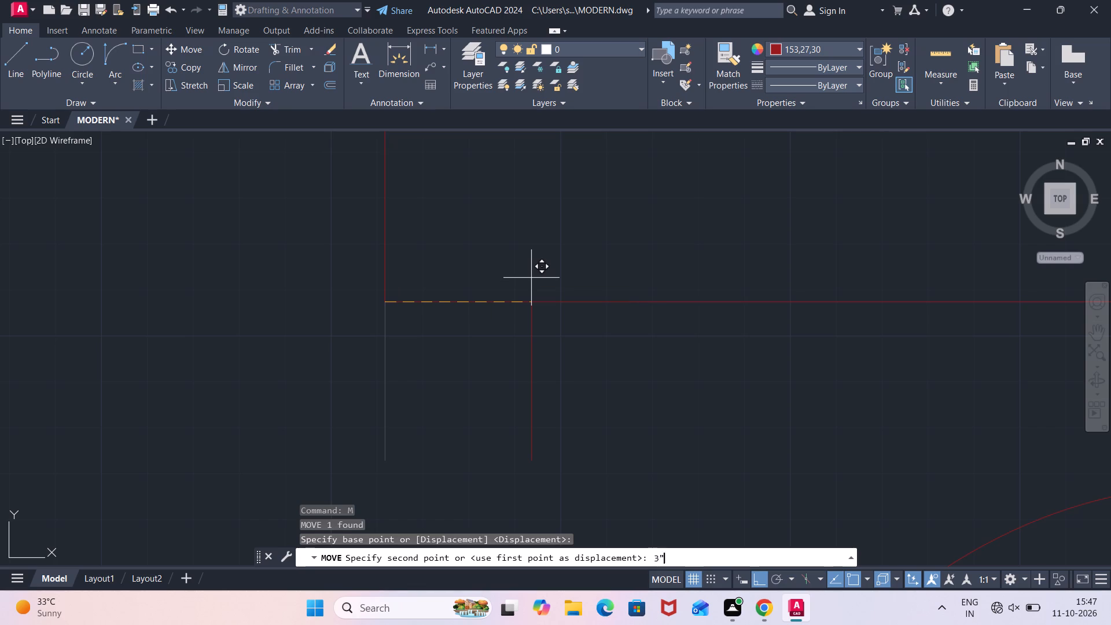
Move the short line at the rectangle's lower-right corner 3" inward along the bottom edge.
scroll(783, 395, down, 2)
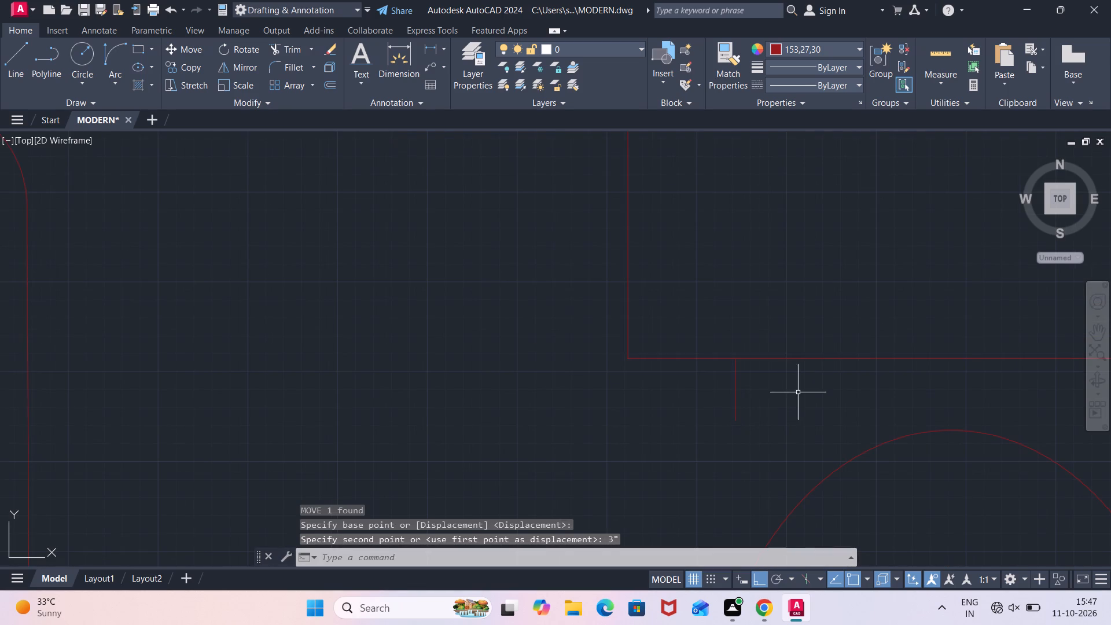
middle_drag(798, 392, 531, 399)
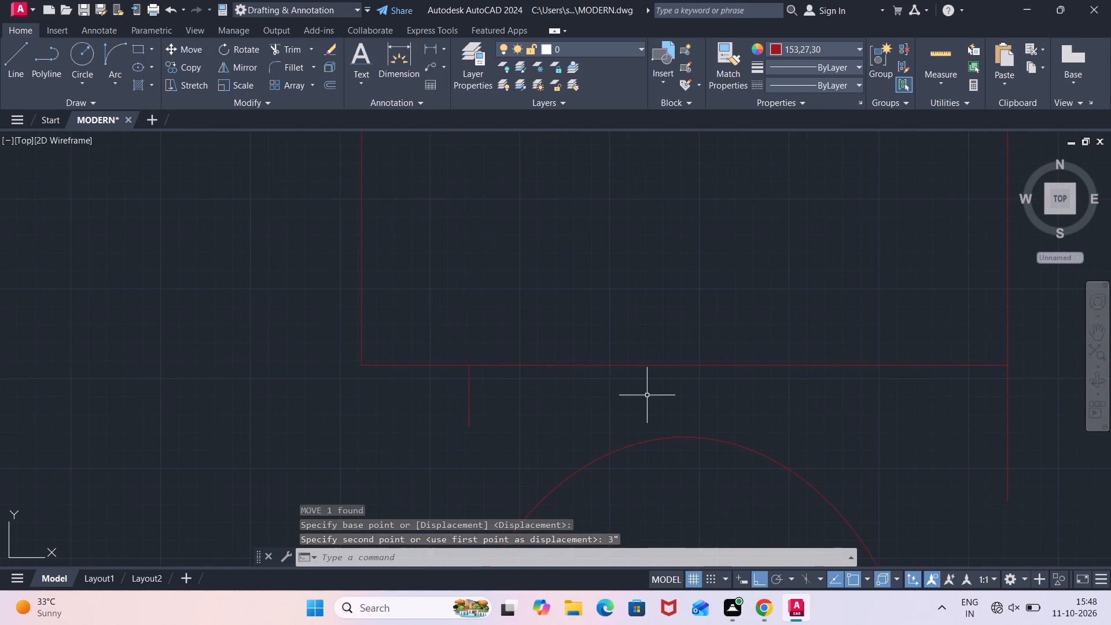
scroll(730, 394, down, 1)
click(913, 397)
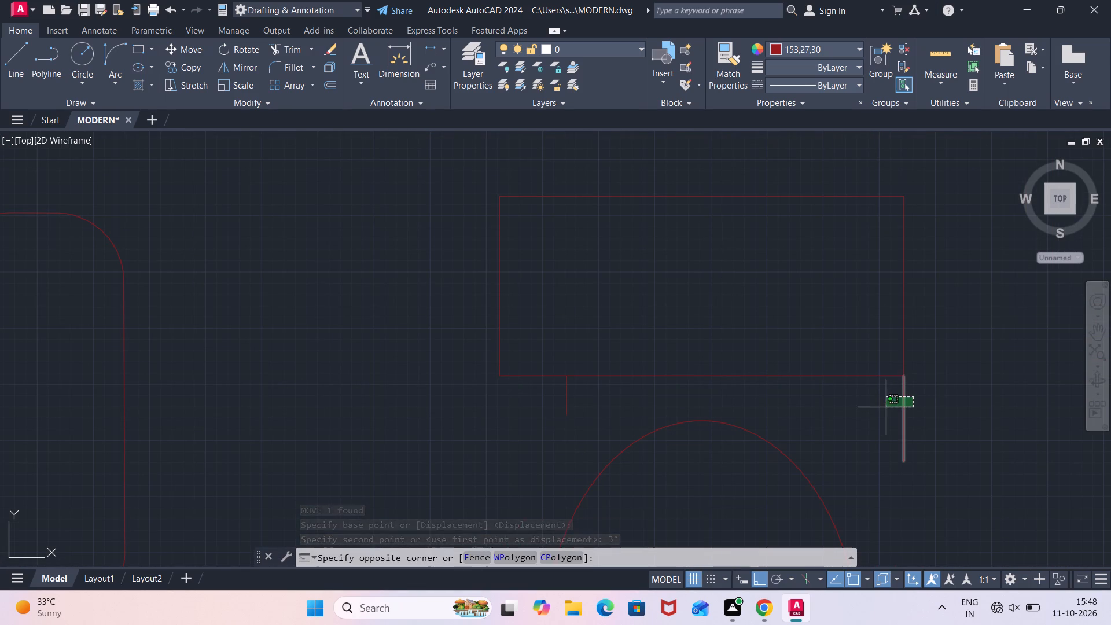
click(886, 407)
key(m)
key(Return)
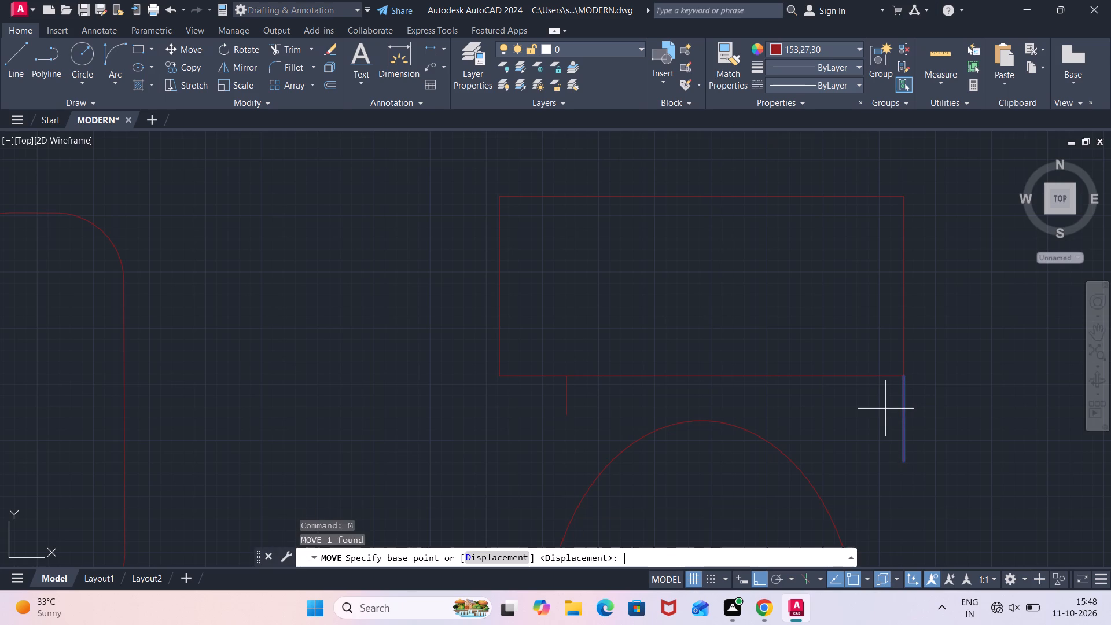
click(902, 380)
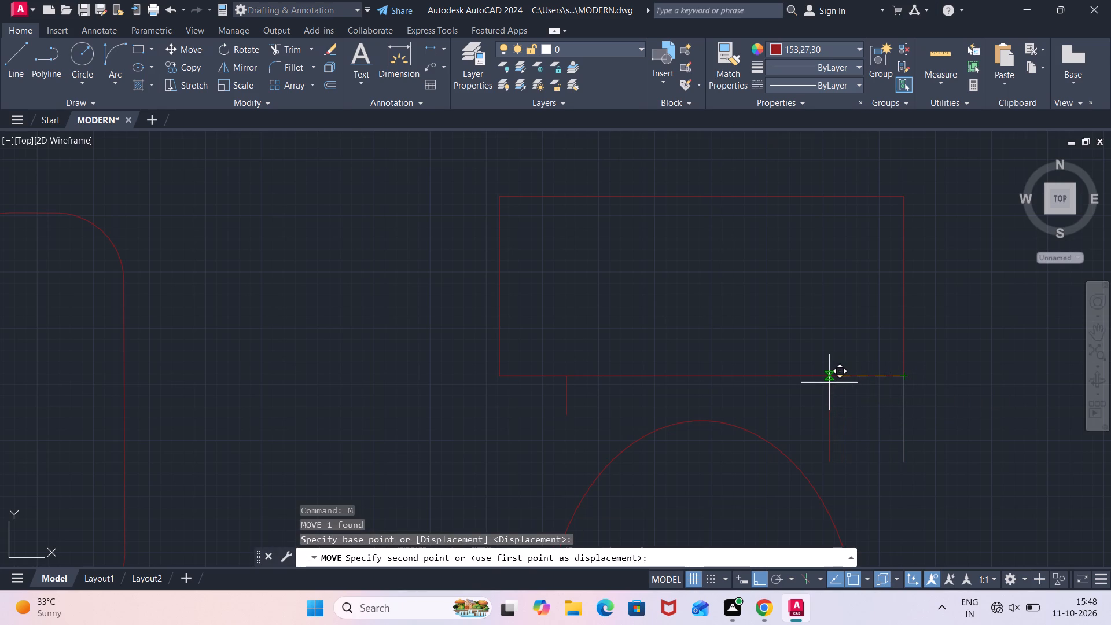
text(3")
key(Return)
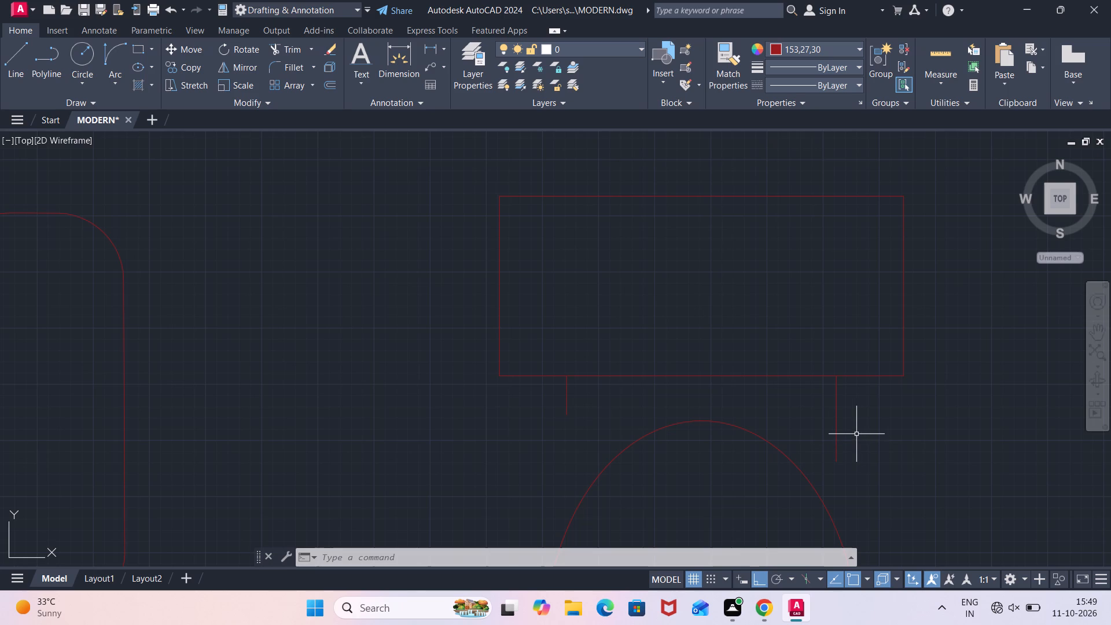
Stretch the lower ends of both short lines onto the adjacent sides of the ellipse, joining the tank to the bowl.
click(835, 436)
scroll(846, 469, down, 2)
middle_drag(846, 469, 821, 407)
click(821, 405)
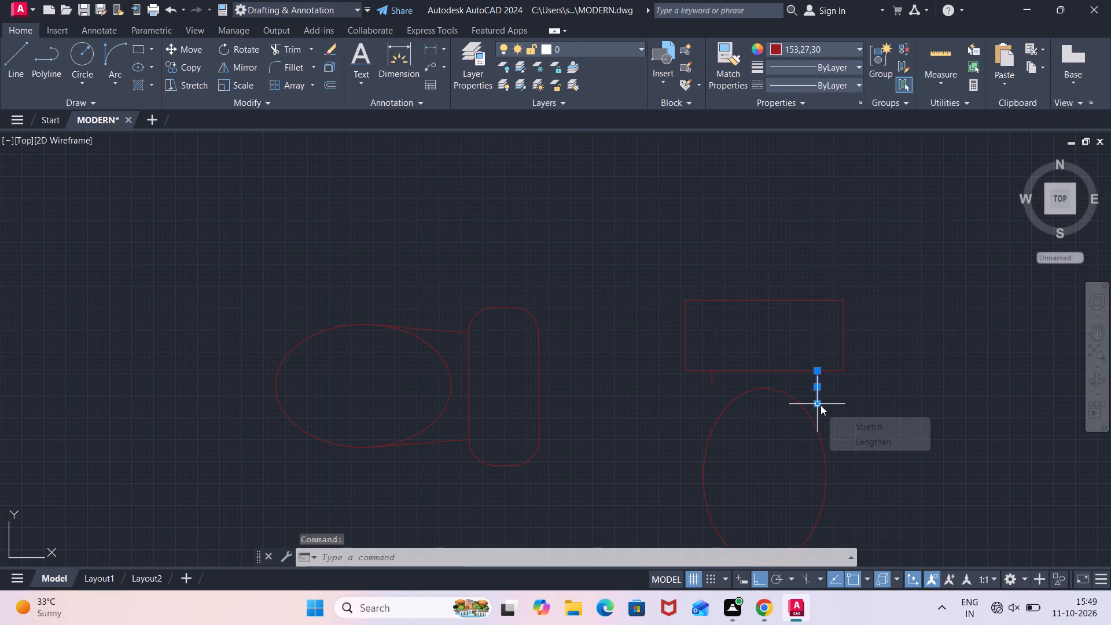
click(826, 466)
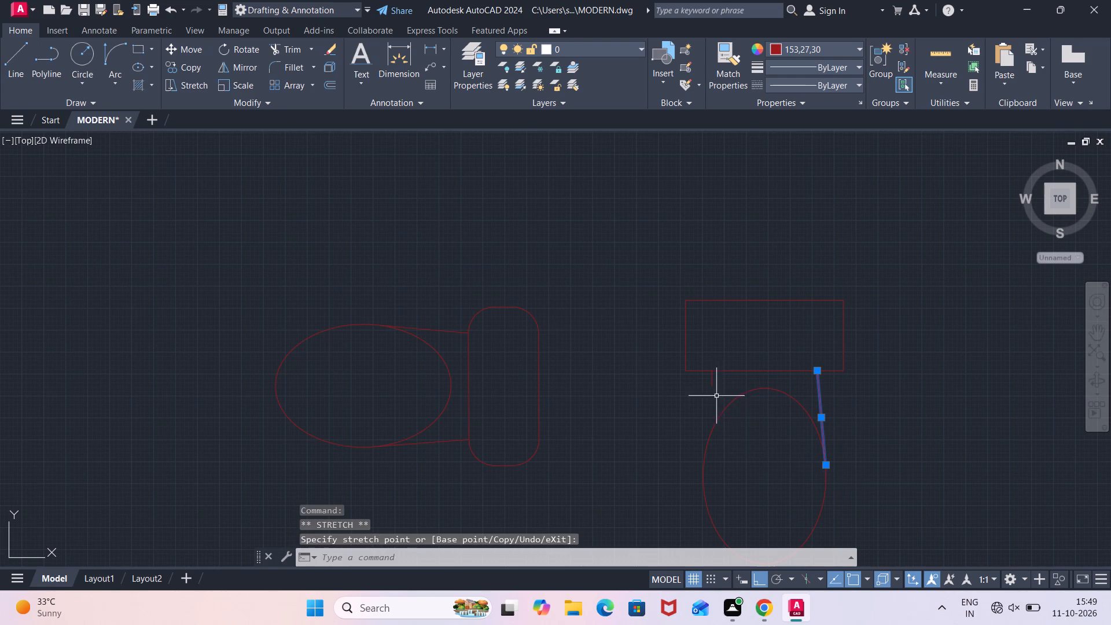
click(712, 380)
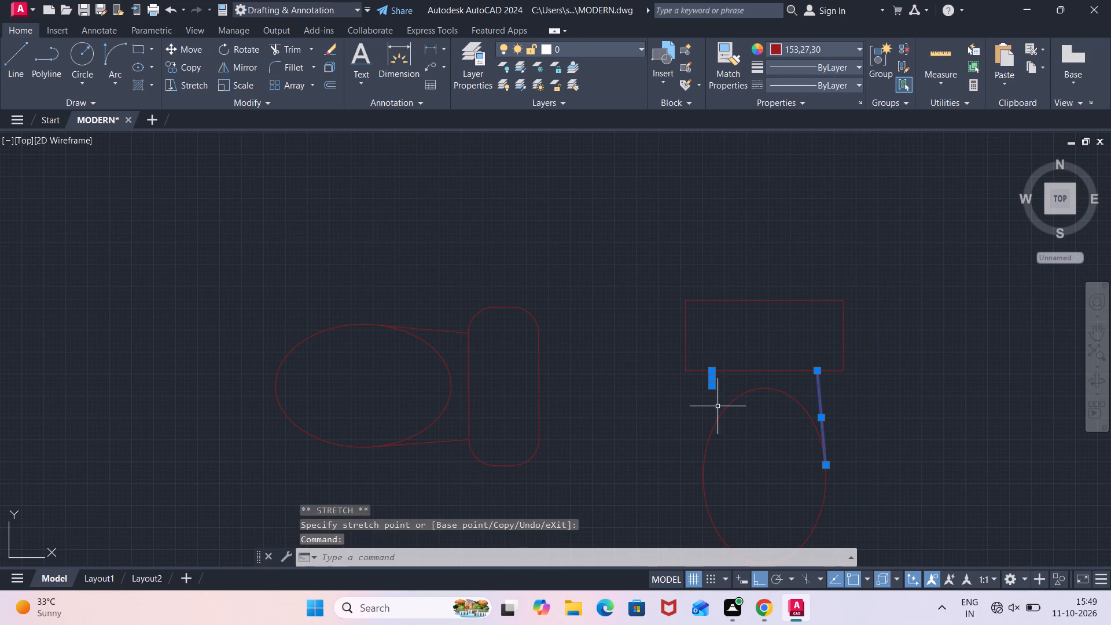
click(711, 388)
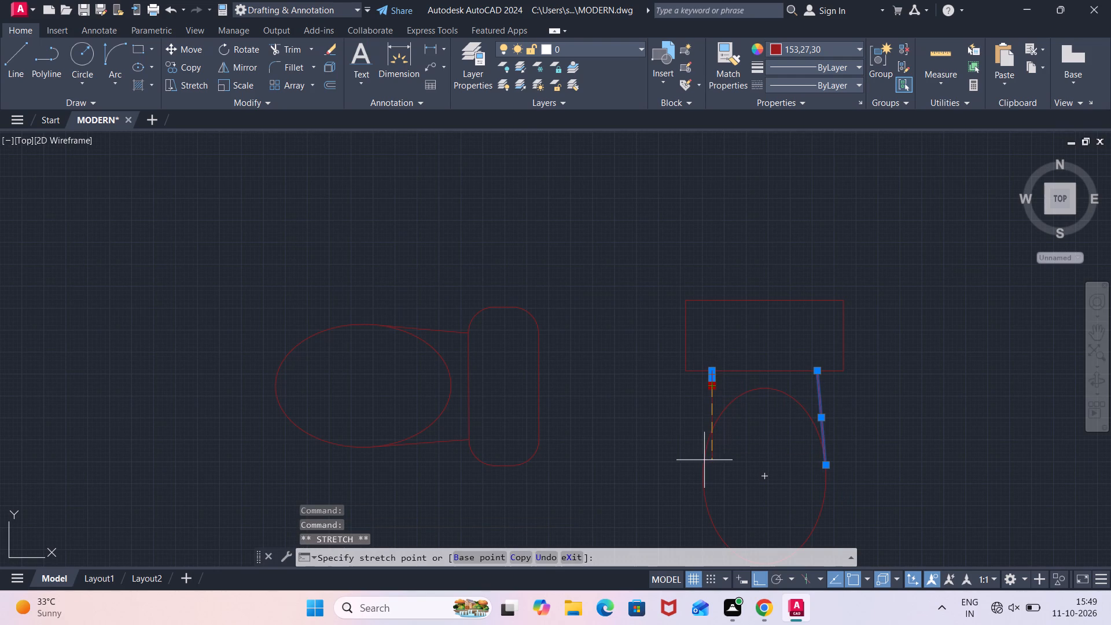
click(702, 459)
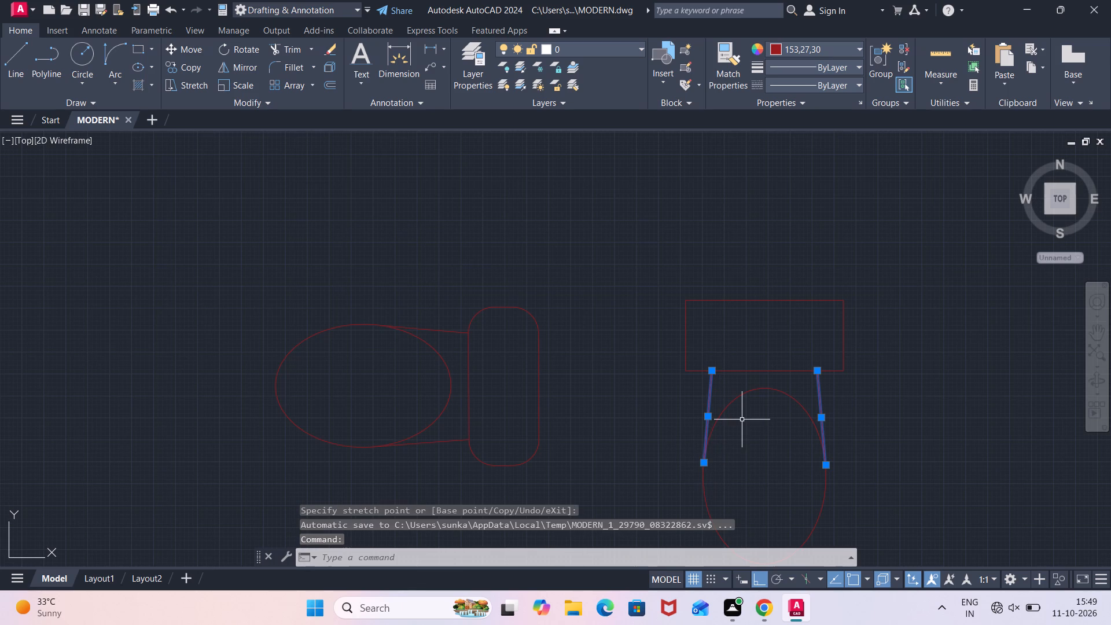
key(Escape)
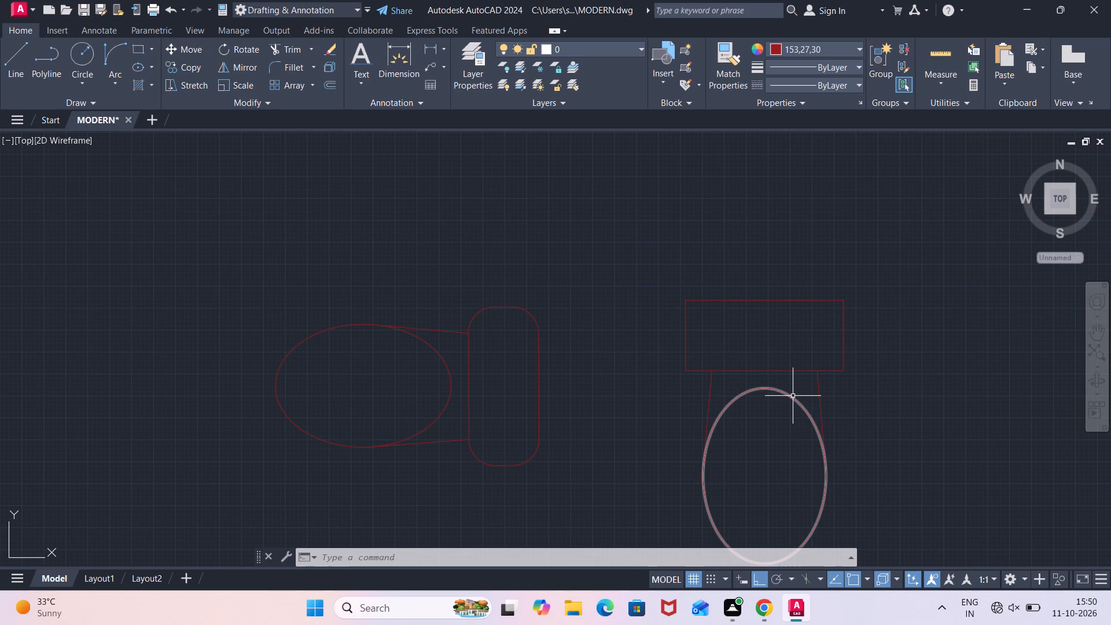
Fillet all four corners of the second toilet's tank rectangle with a 3" radius.
key(f)
key(Return)
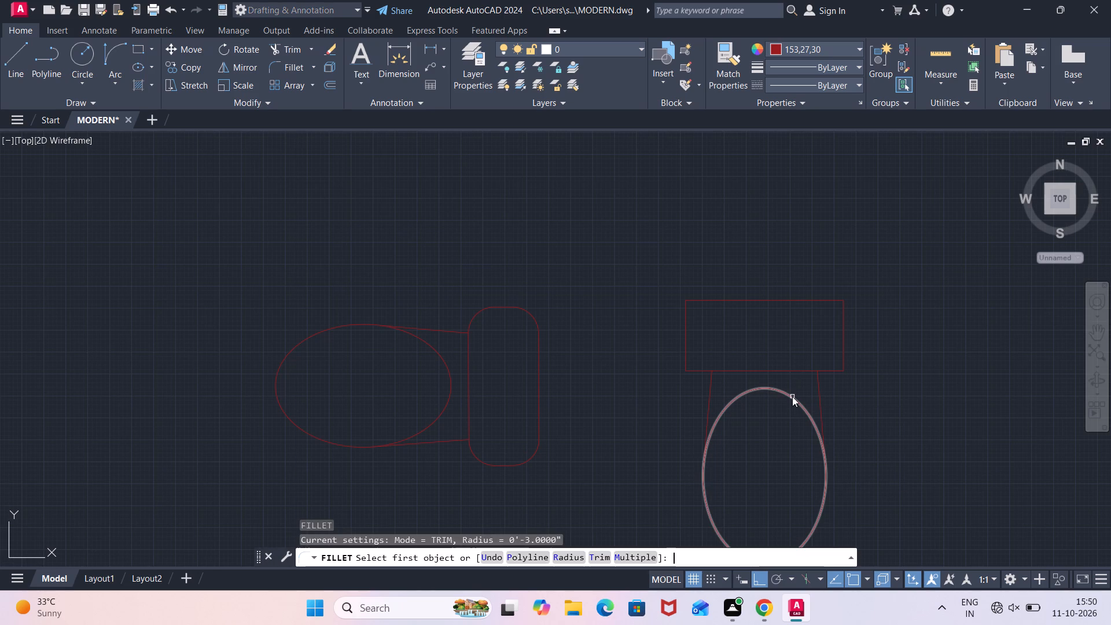
key(r)
key(Return)
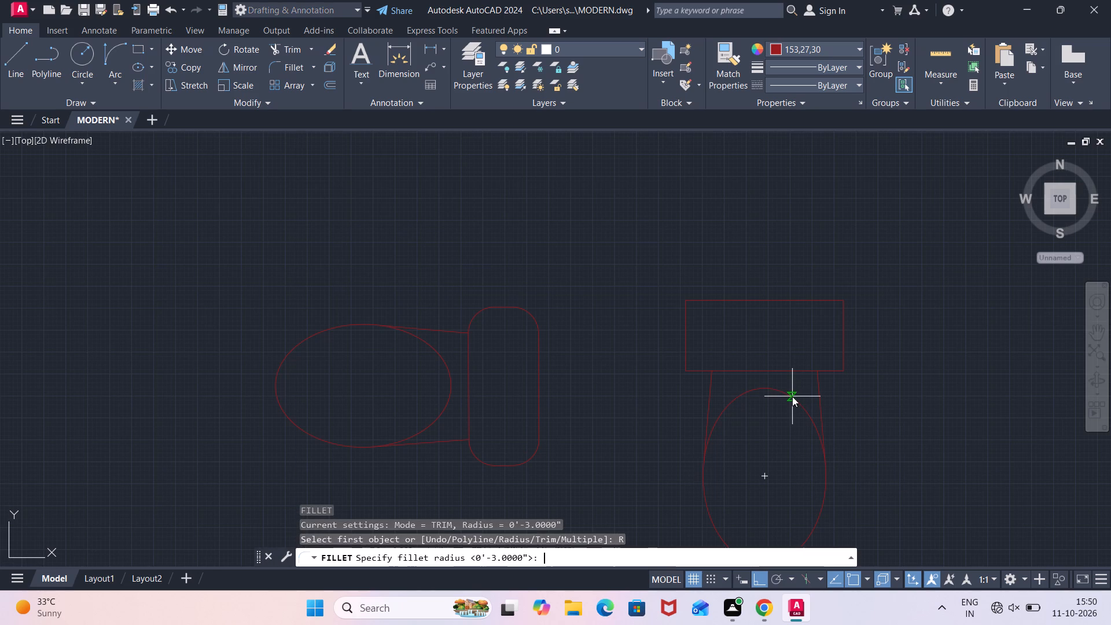
key(Return)
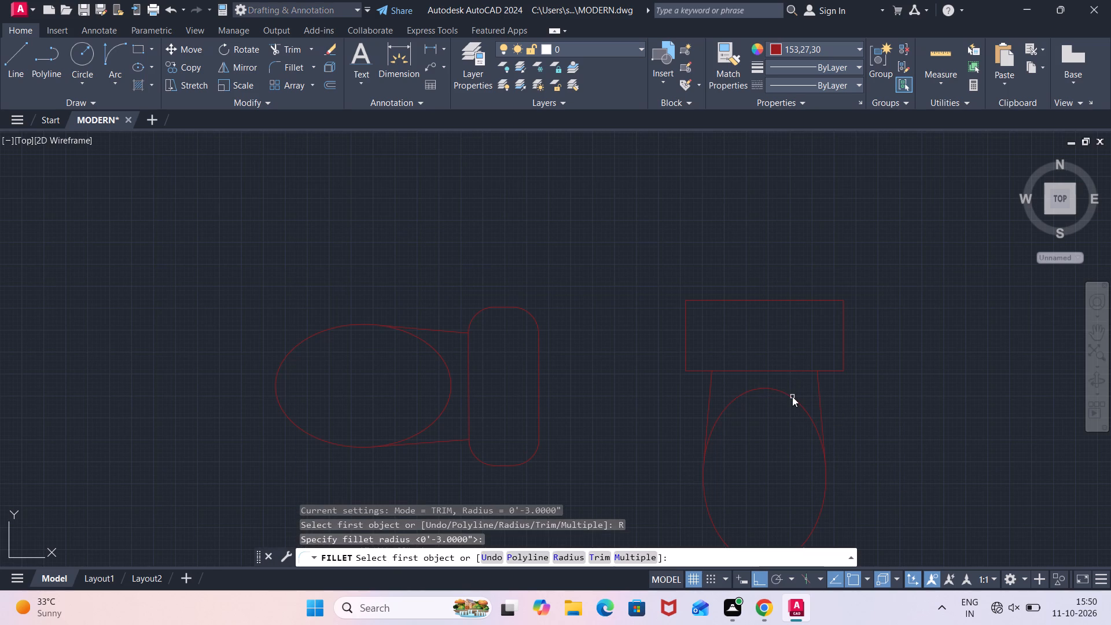
key(m)
key(Return)
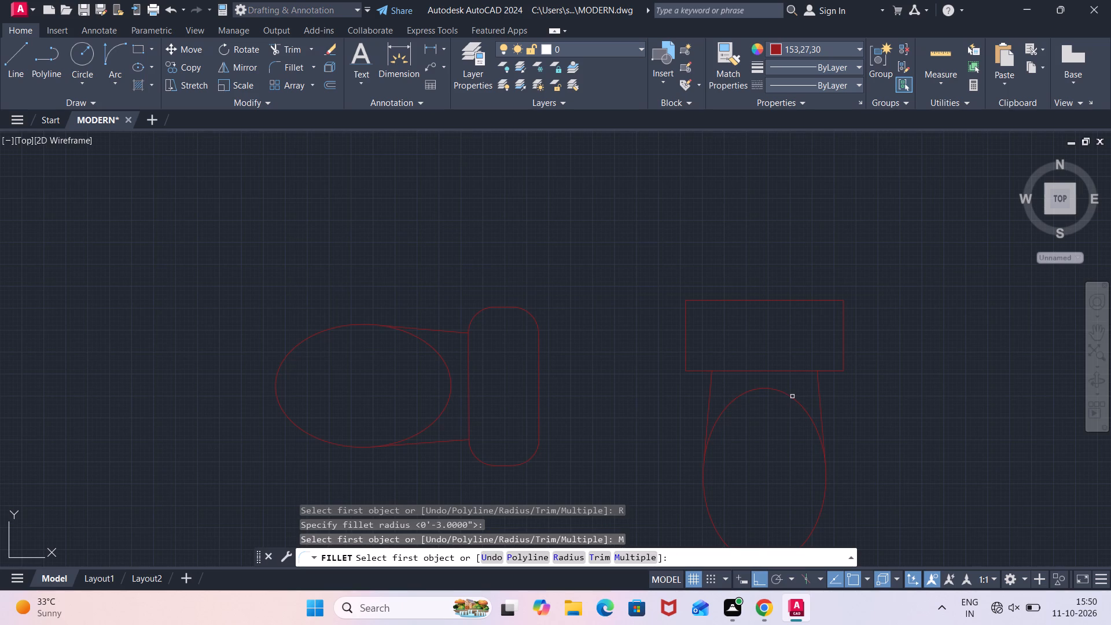
click(686, 370)
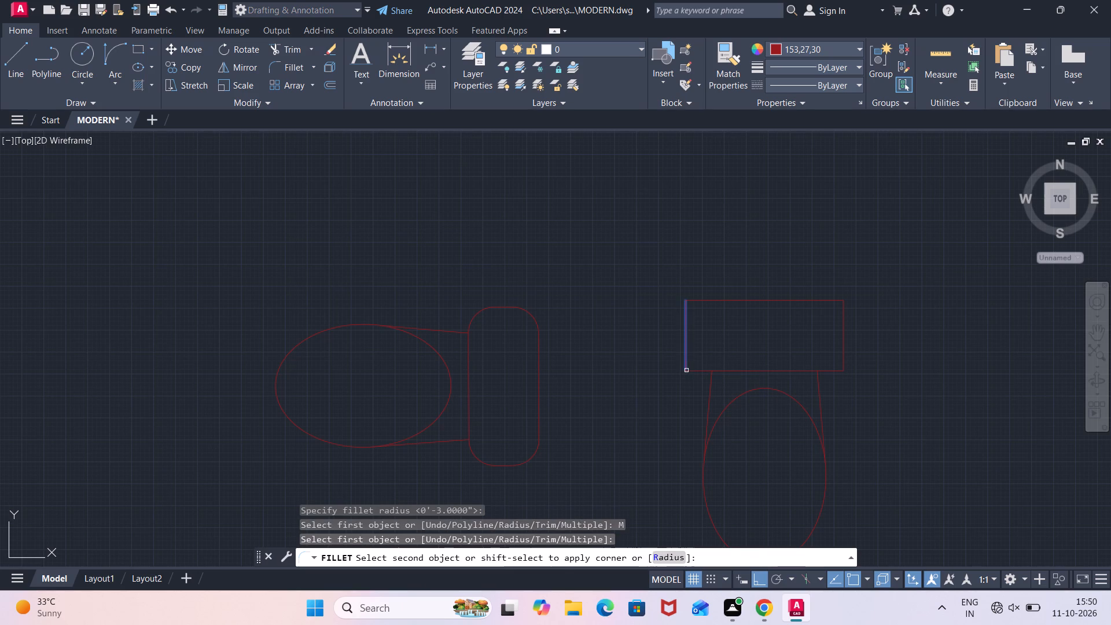
click(697, 369)
click(687, 312)
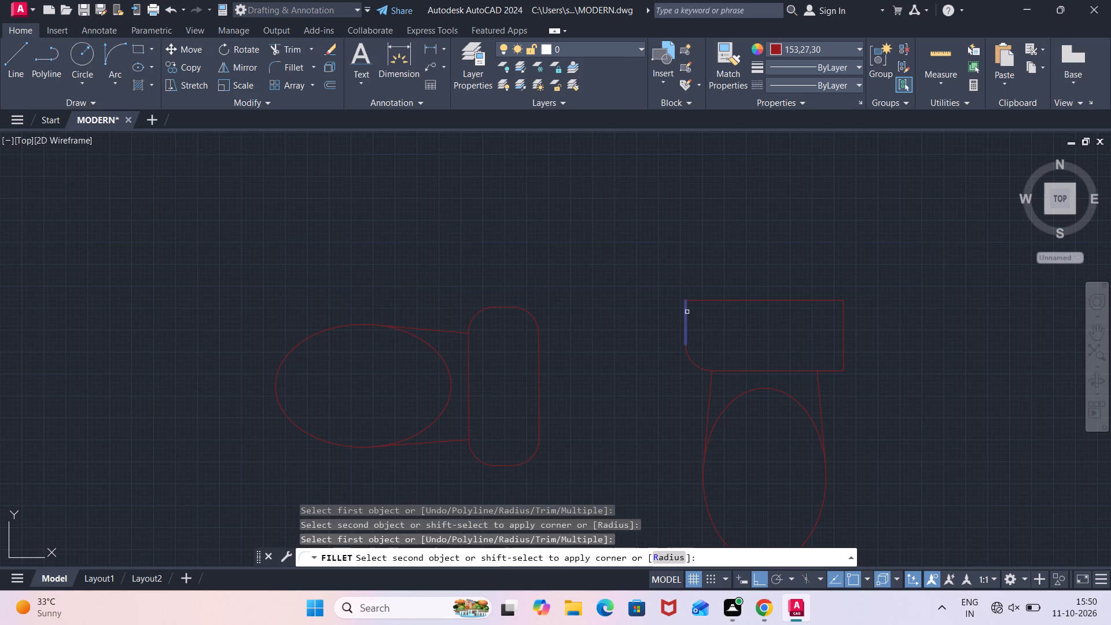
click(706, 299)
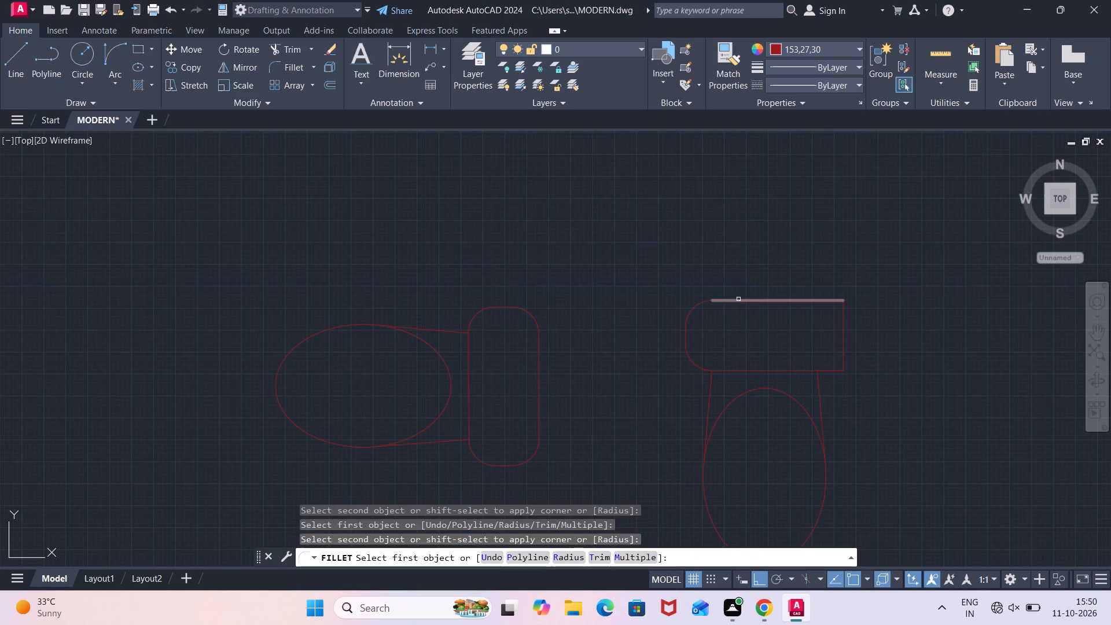
click(745, 299)
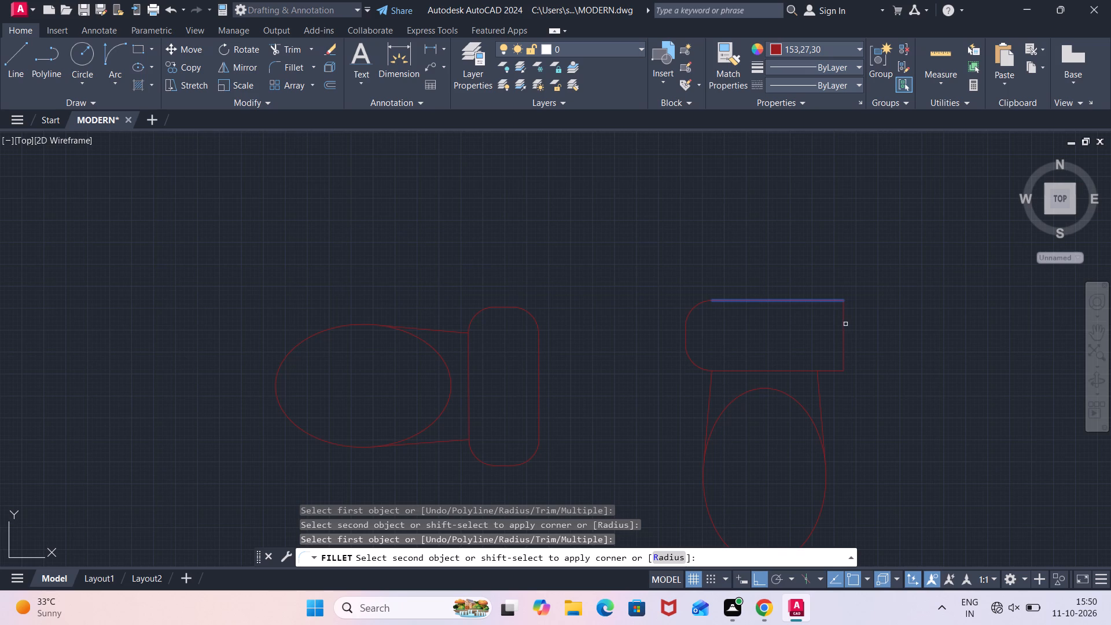
click(844, 324)
click(844, 347)
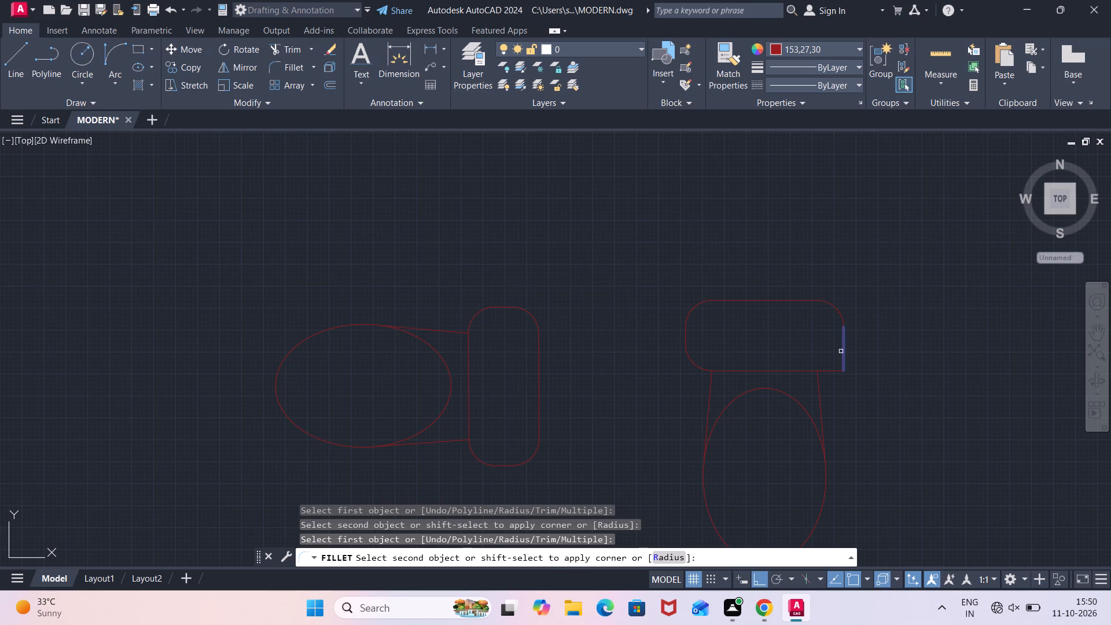
click(833, 370)
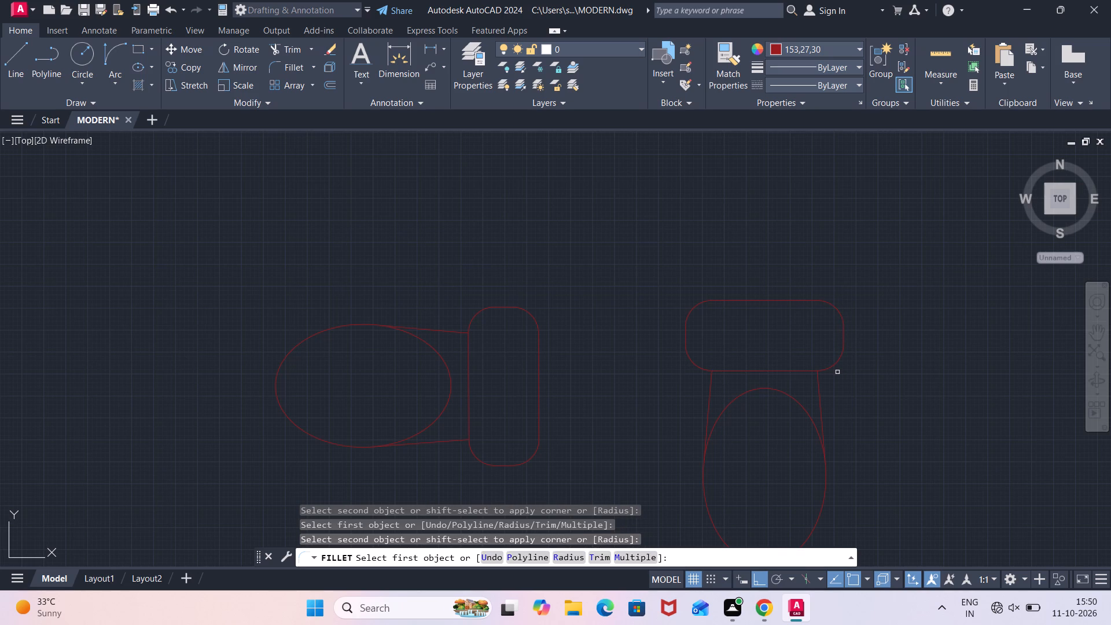
key(Escape)
Move the completed vertical toilet fixture into the 7'X4'4" toilet, with its tank back against the upper wall left of centre.
scroll(854, 364, down, 3)
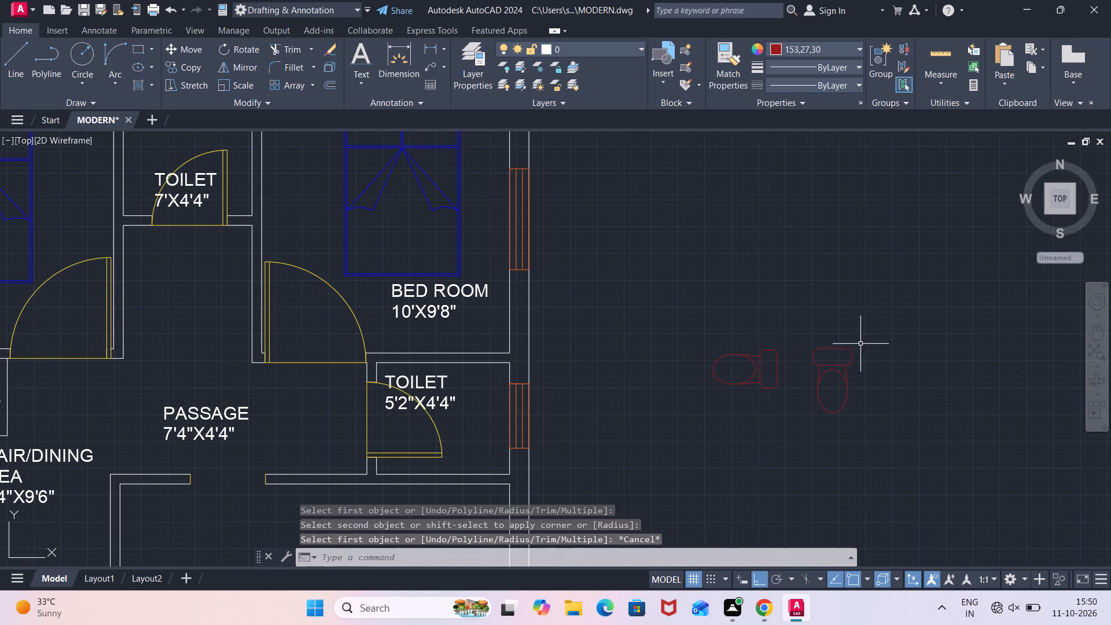
click(864, 340)
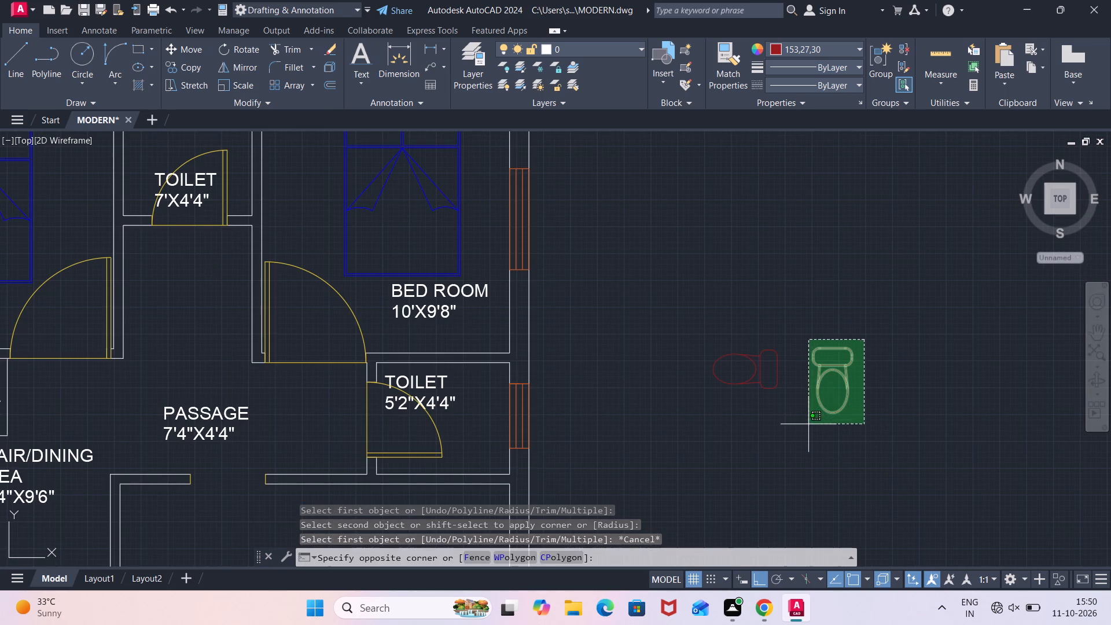
click(808, 424)
key(m)
key(Return)
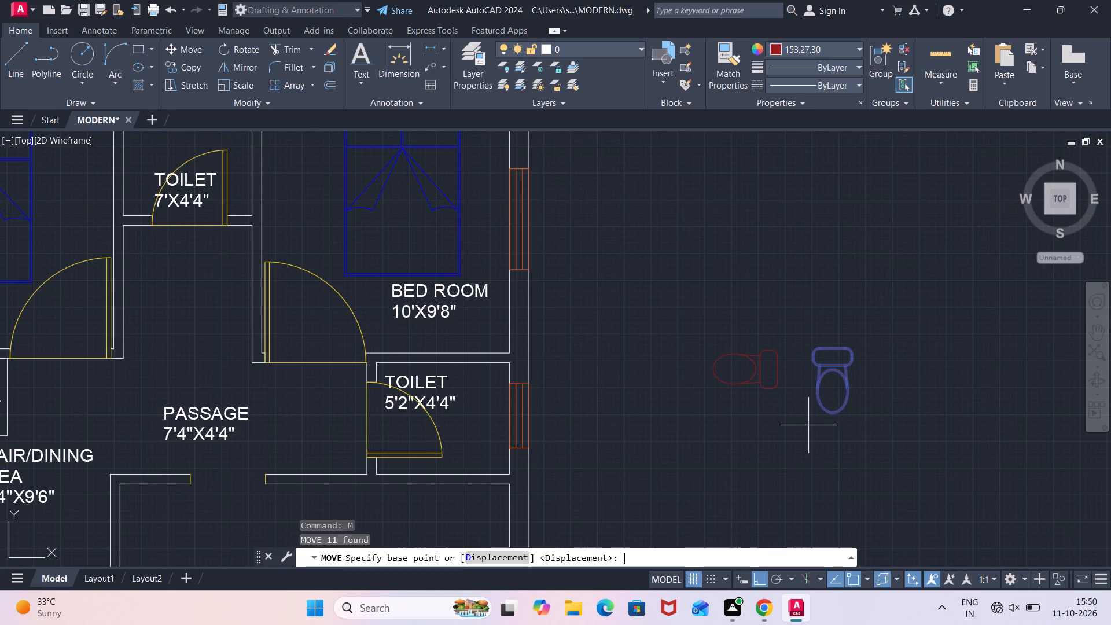
click(830, 352)
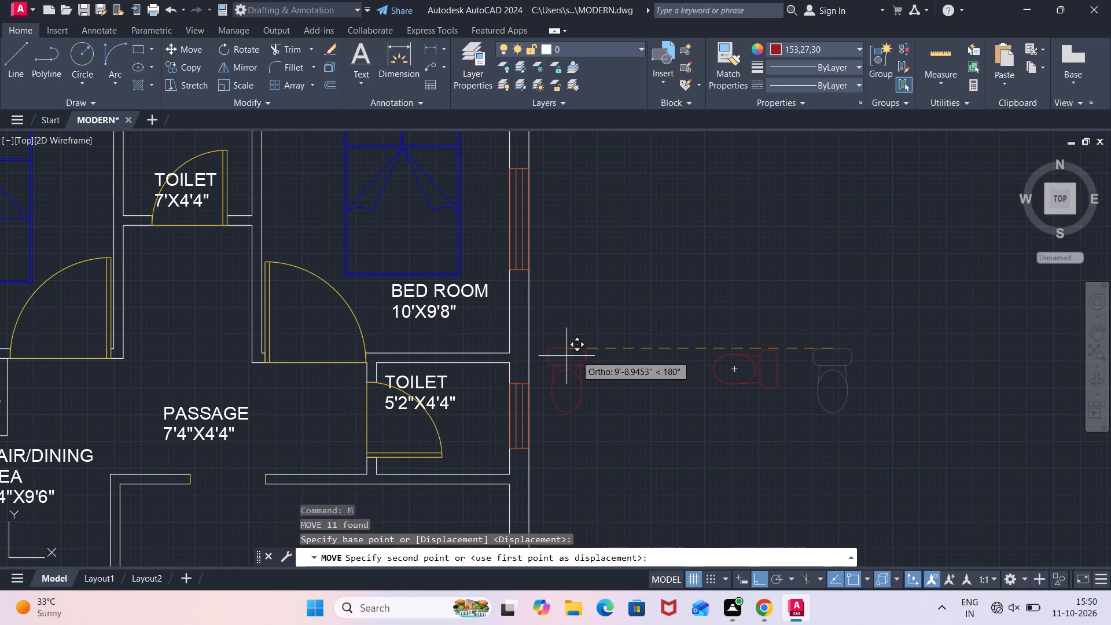
middle_drag(469, 325, 487, 337)
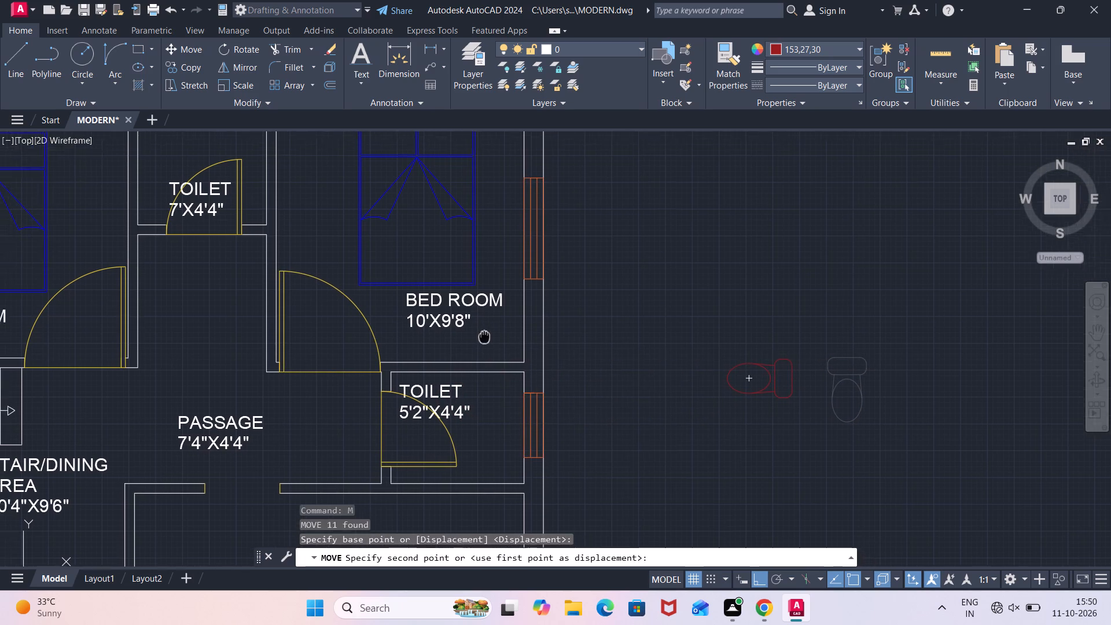
middle_drag(487, 337, 652, 358)
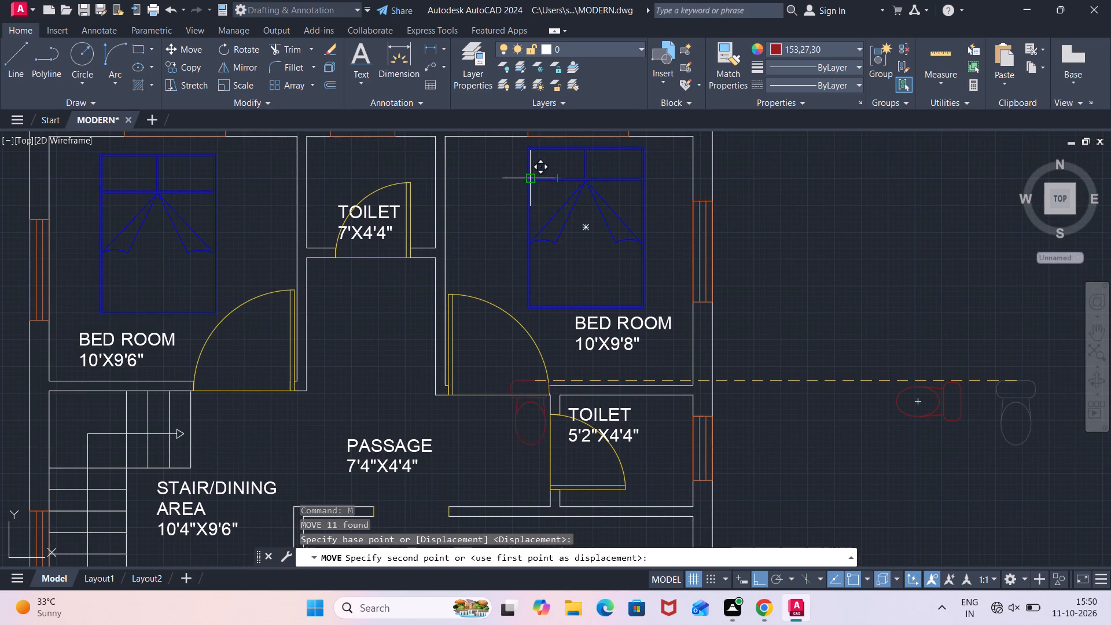
middle_drag(506, 190, 627, 296)
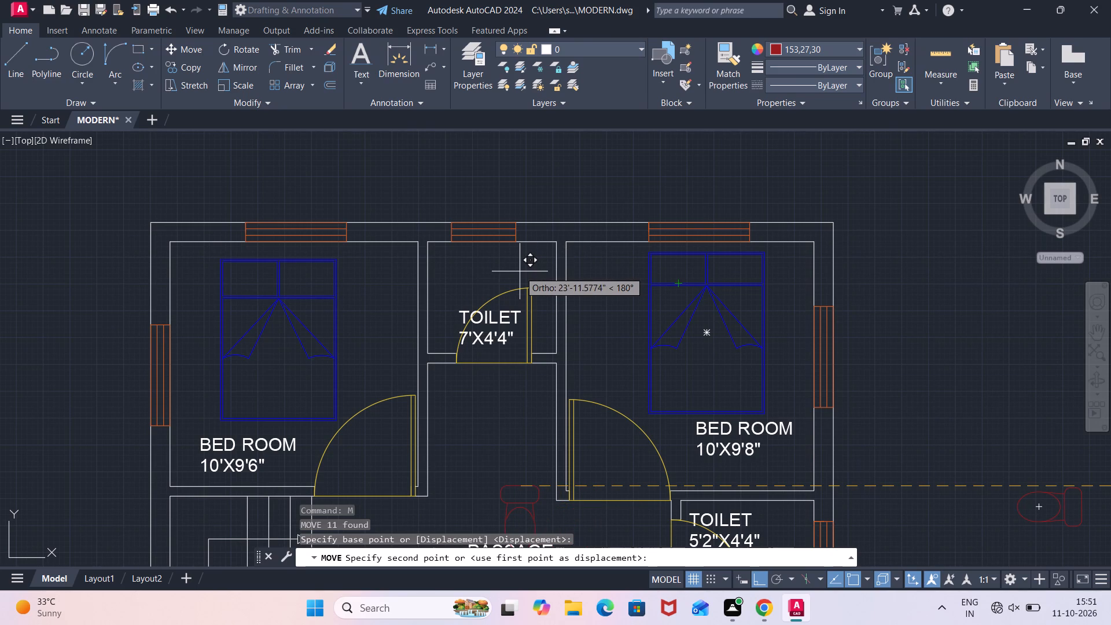
key(F8)
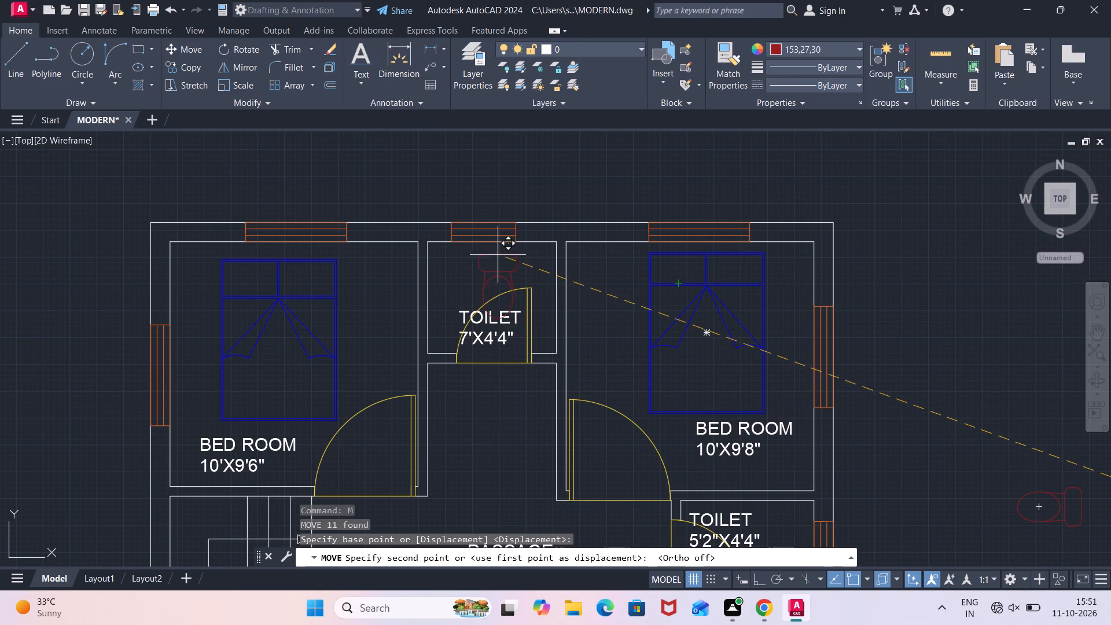
scroll(488, 237, up, 1)
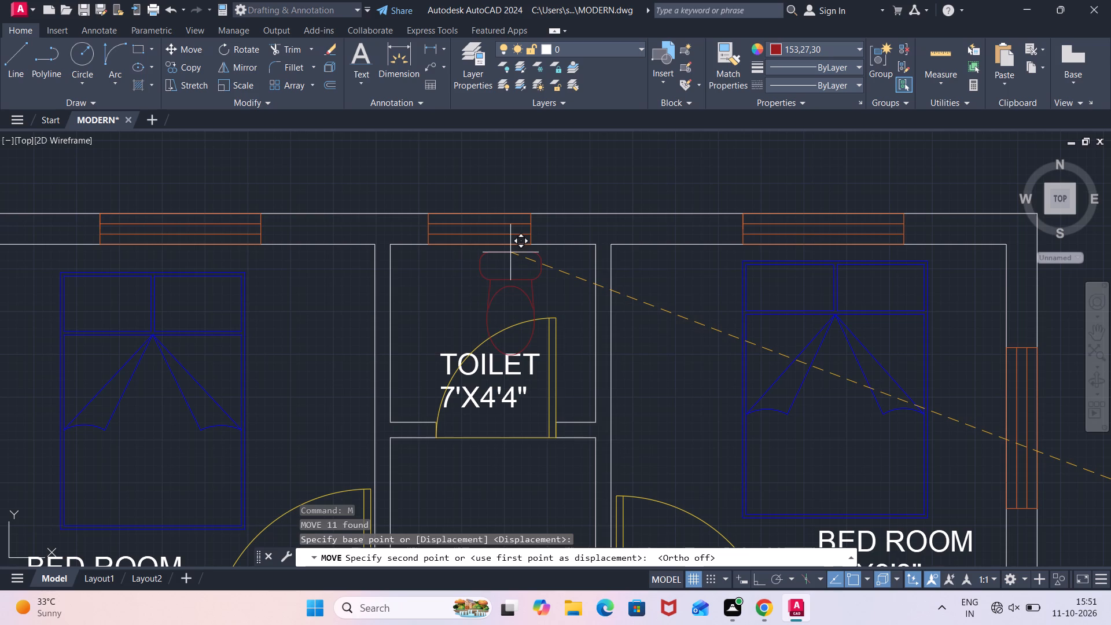
middle_drag(498, 254, 543, 271)
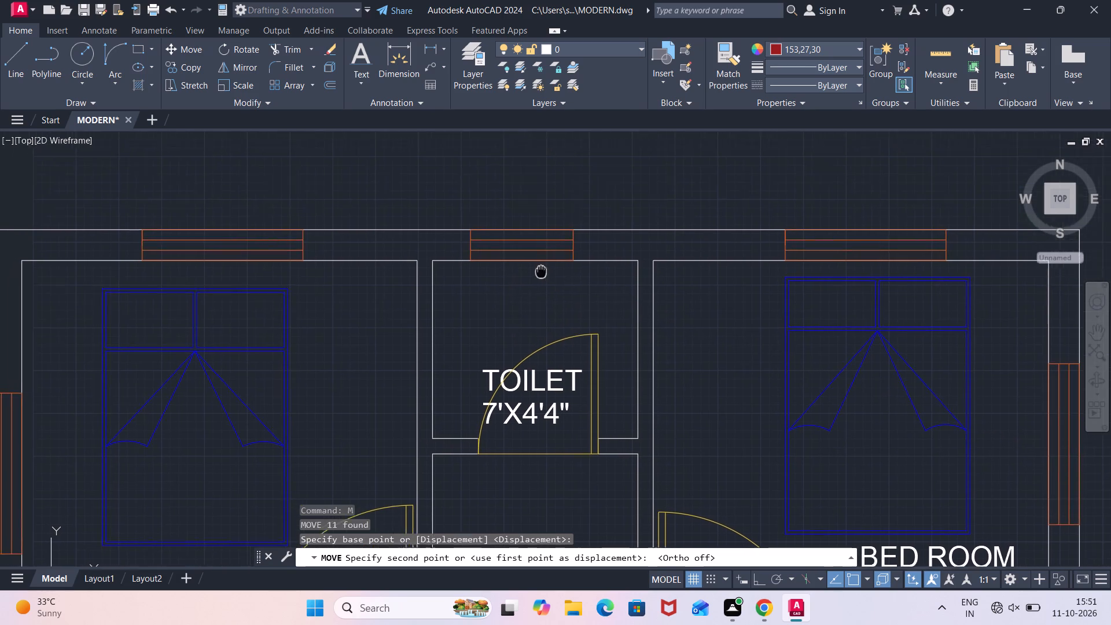
middle_drag(543, 271, 557, 279)
middle_drag(518, 297, 520, 297)
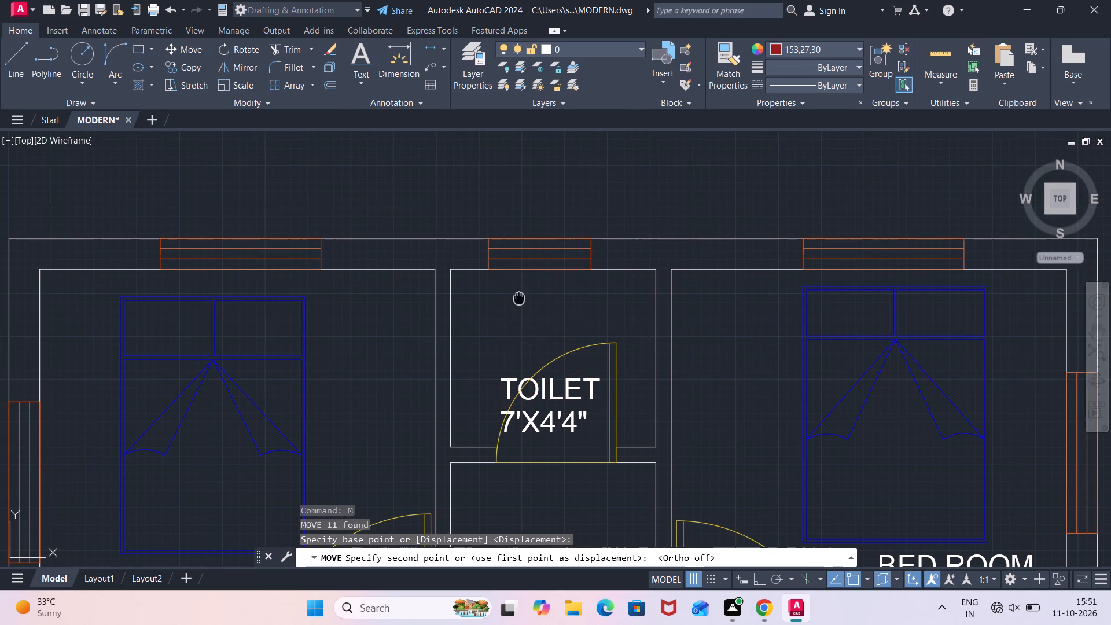
middle_drag(520, 297, 577, 289)
middle_drag(551, 285, 605, 278)
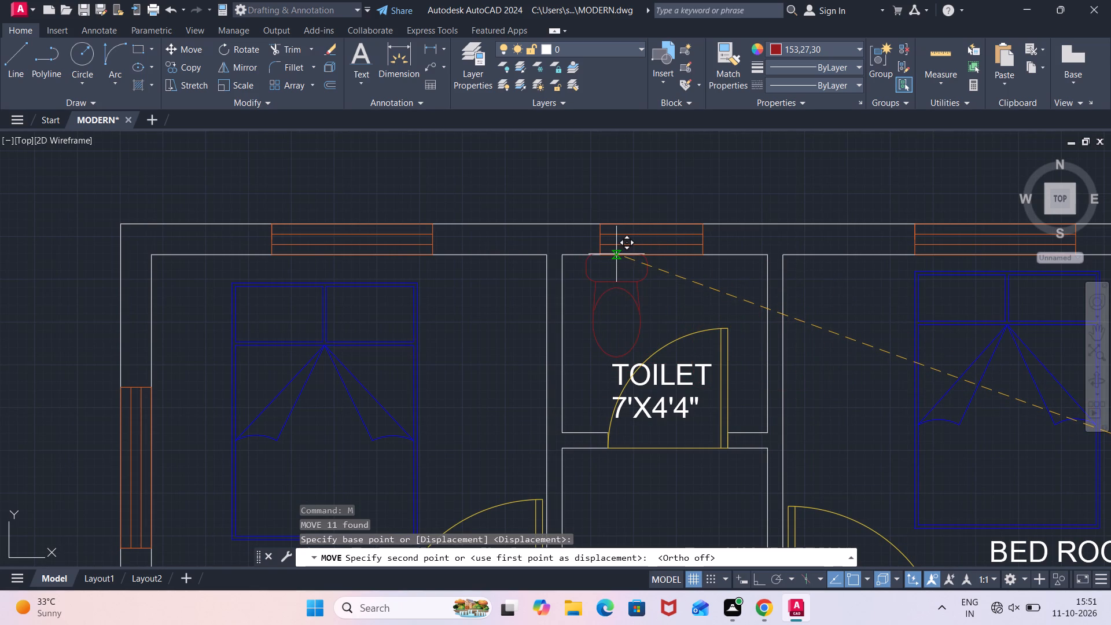
click(615, 254)
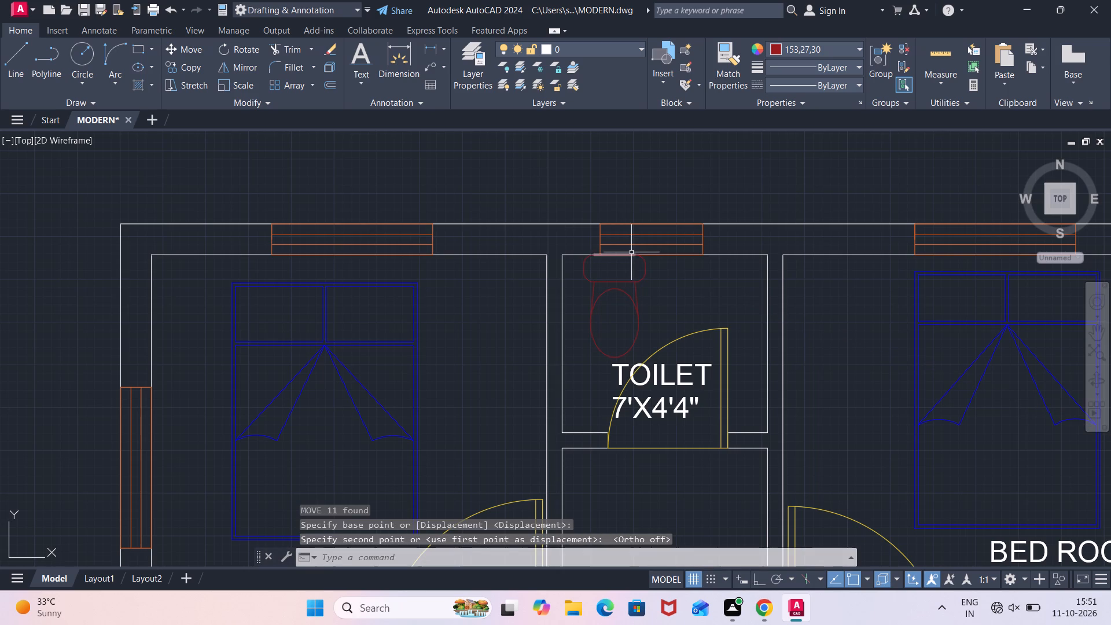
Move the 7'X4'4" toilet's window right along the upper wall by half its width, placing its upper-left corner at its original top midpoint.
click(649, 253)
click(653, 242)
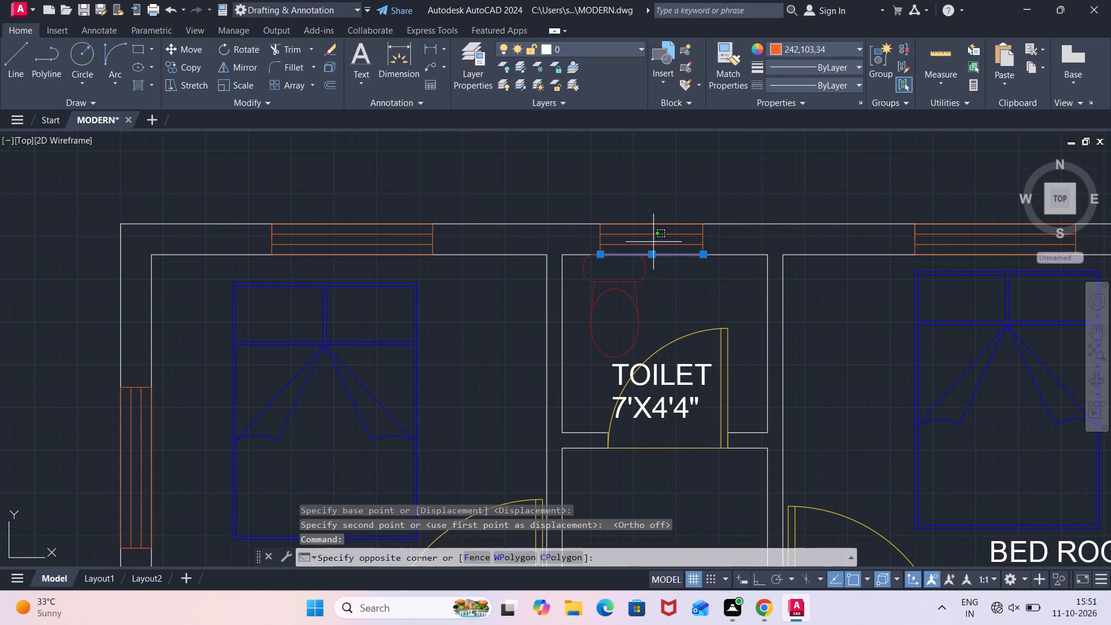
click(657, 233)
click(663, 230)
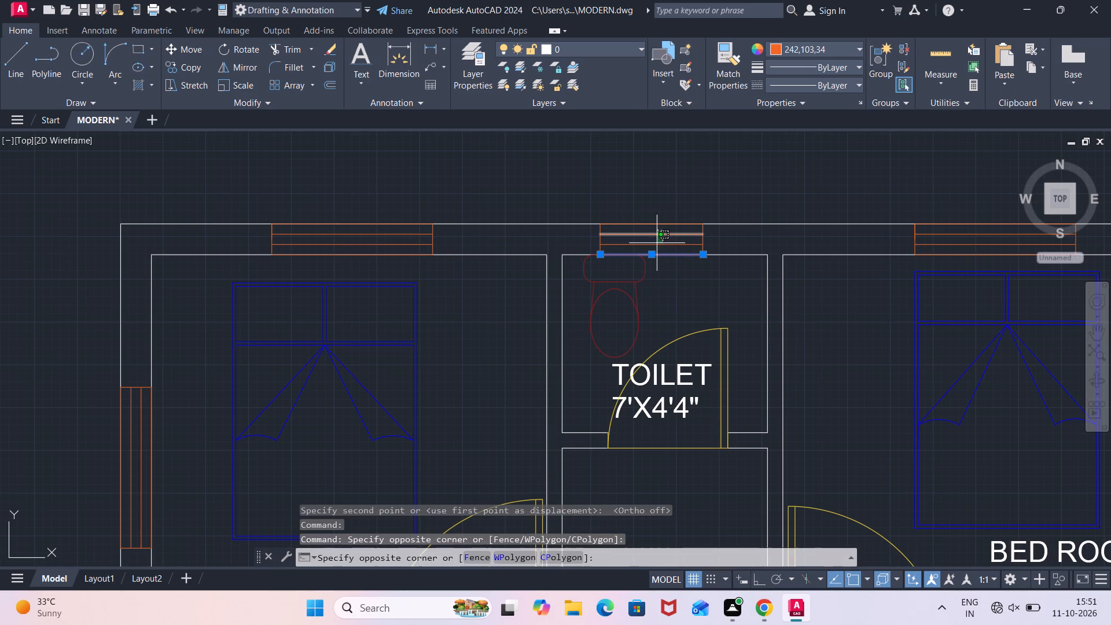
click(654, 248)
scroll(704, 236, up, 3)
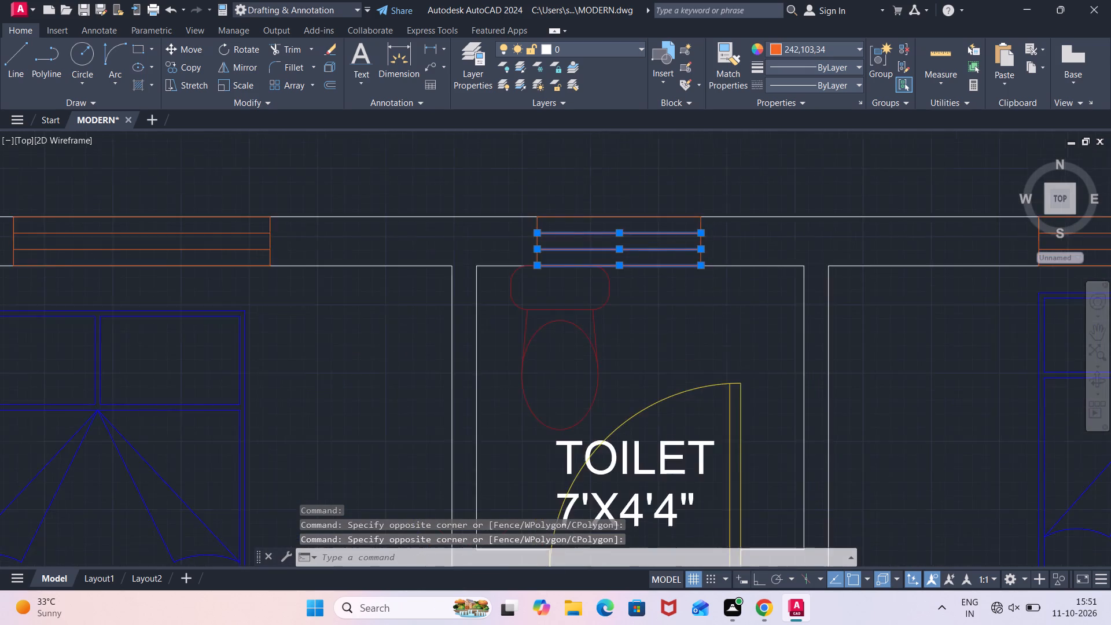
click(707, 214)
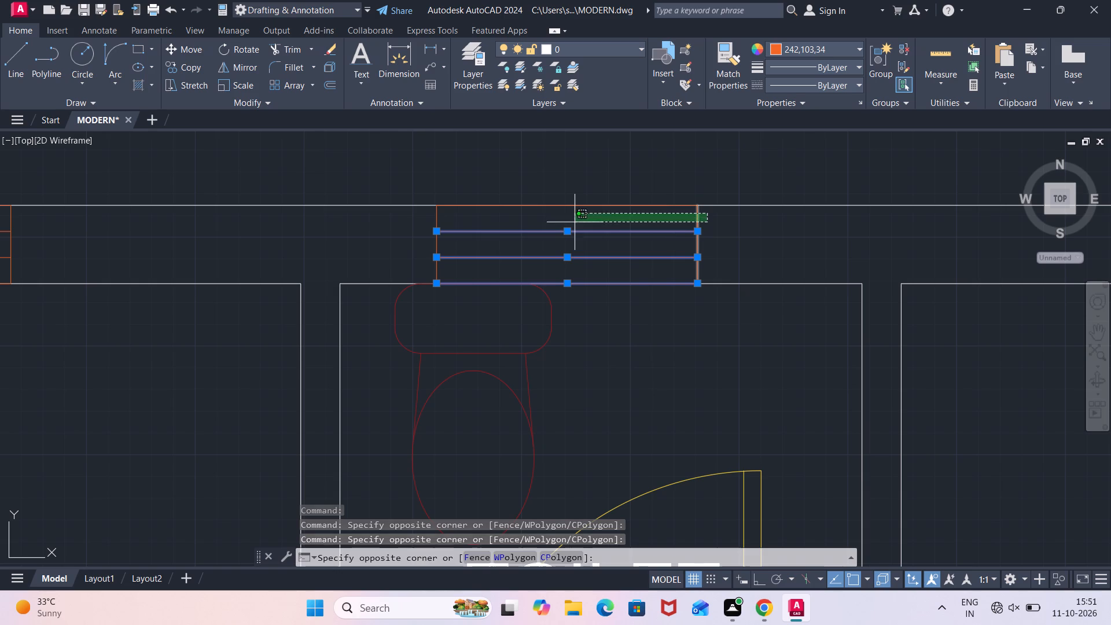
middle_click(510, 223)
click(513, 223)
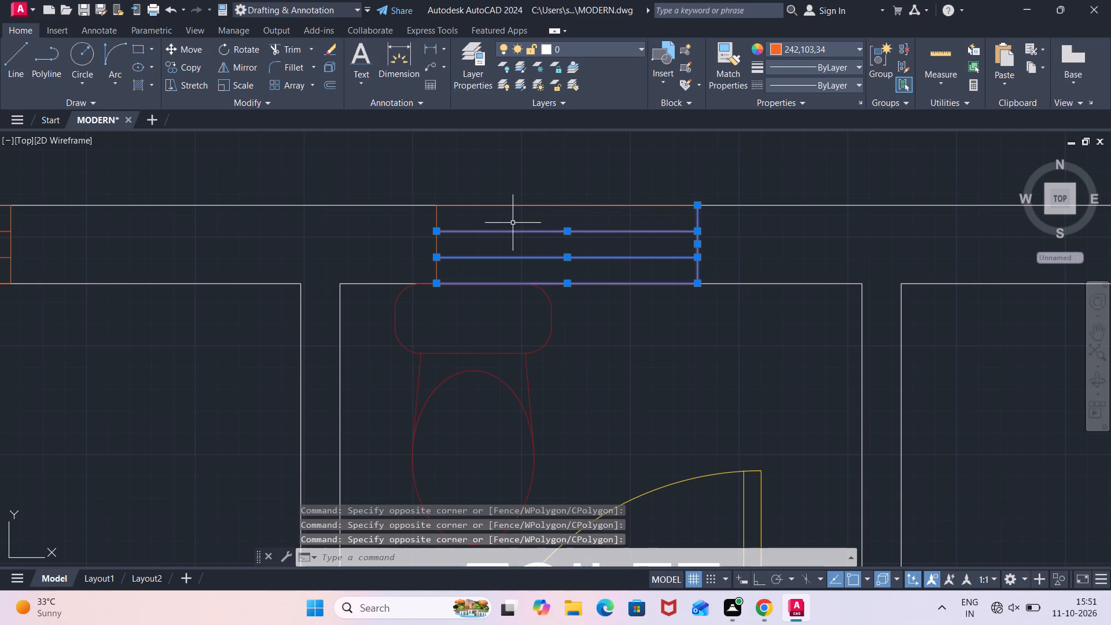
click(538, 205)
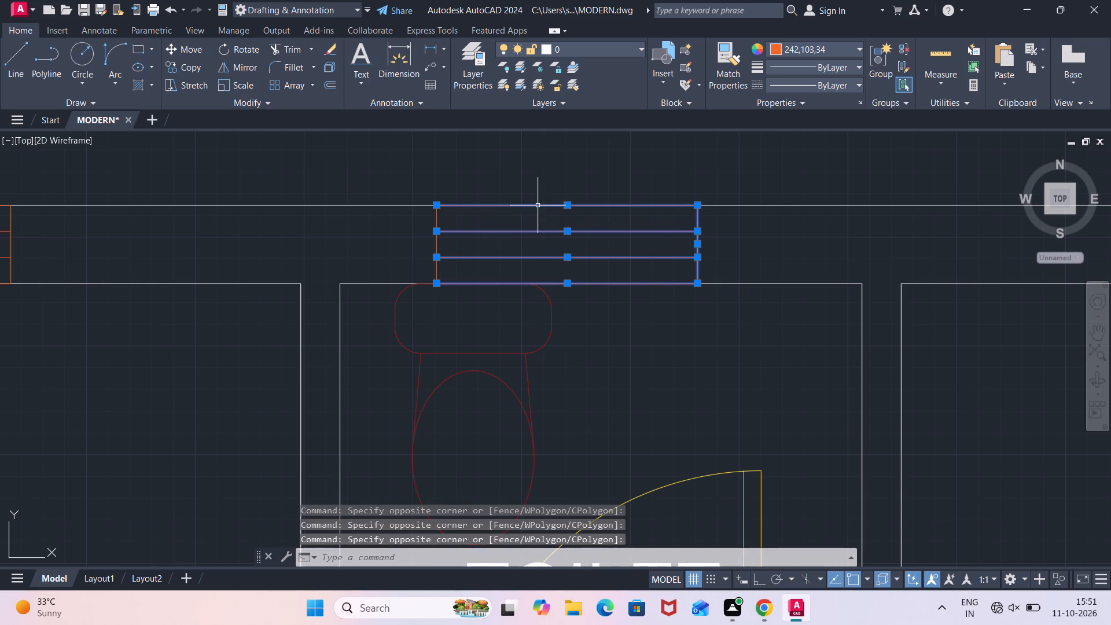
middle_drag(521, 214, 750, 285)
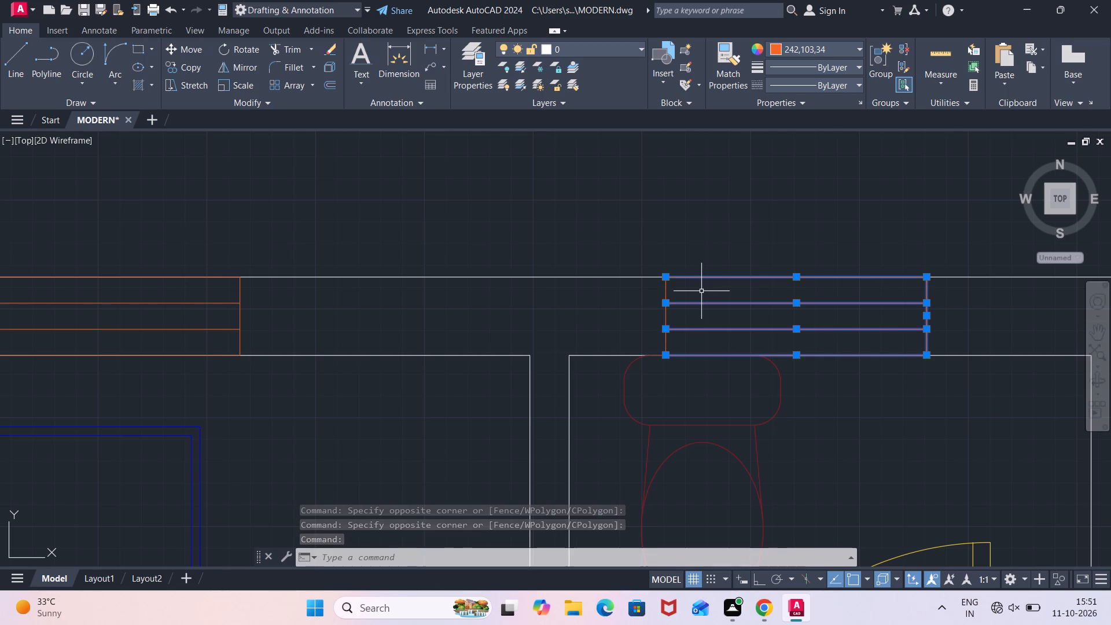
click(683, 288)
click(603, 286)
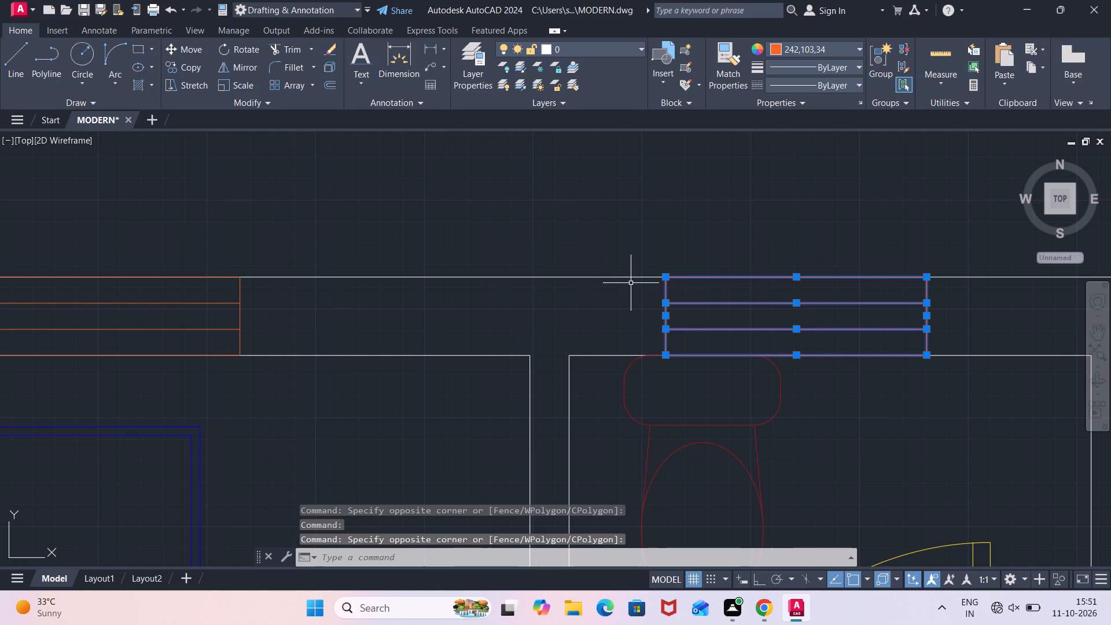
key(m)
key(Return)
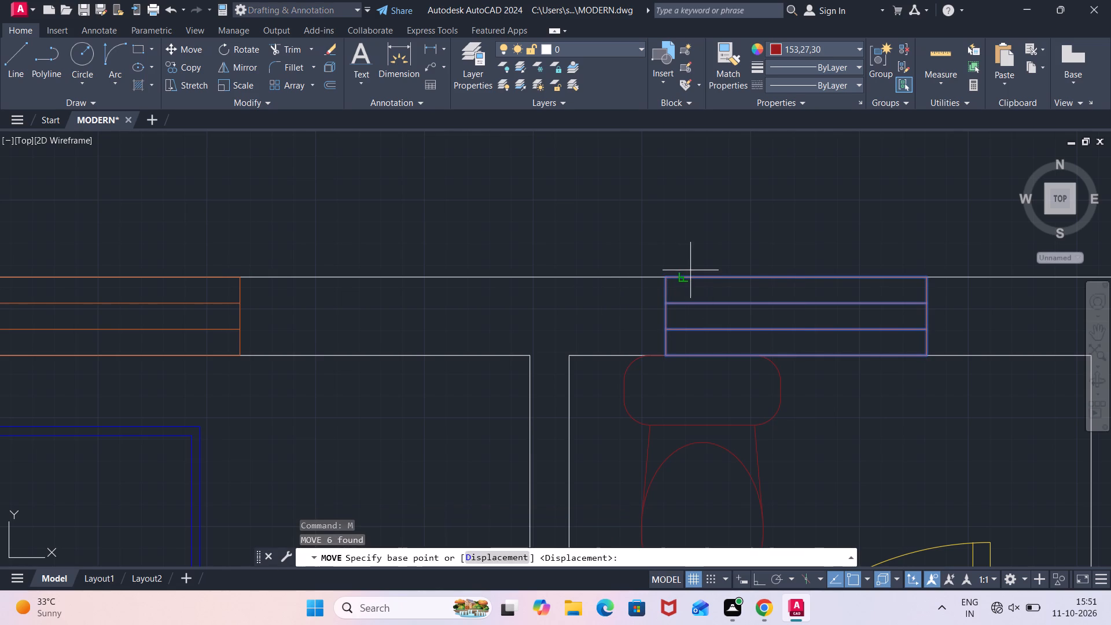
click(665, 274)
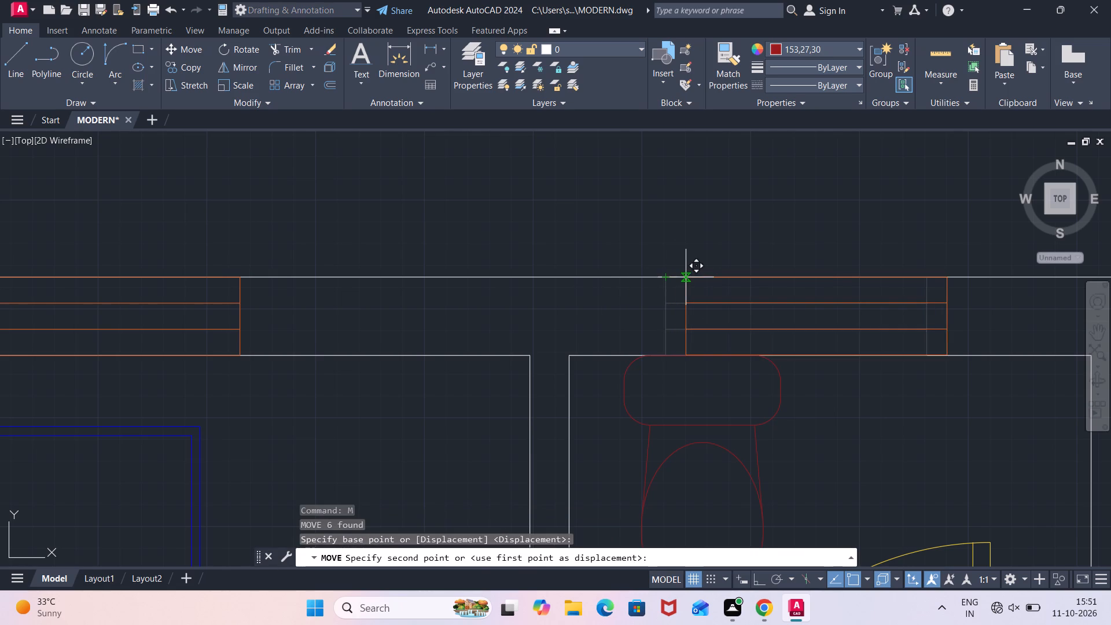
scroll(833, 284, down, 1)
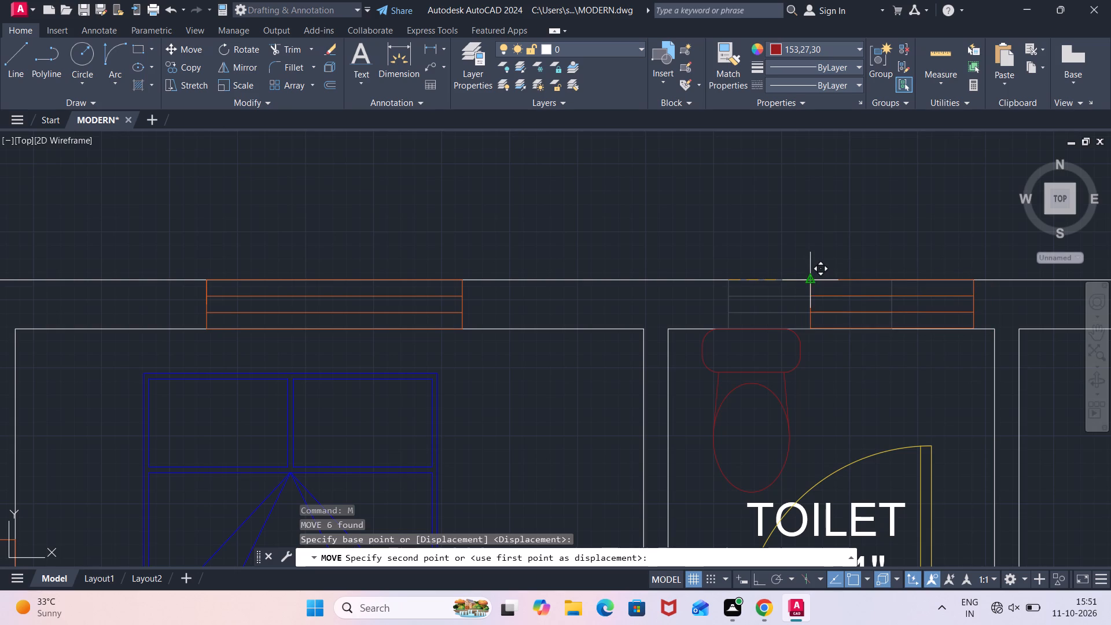
click(807, 278)
scroll(829, 277, down, 1)
scroll(851, 332, down, 1)
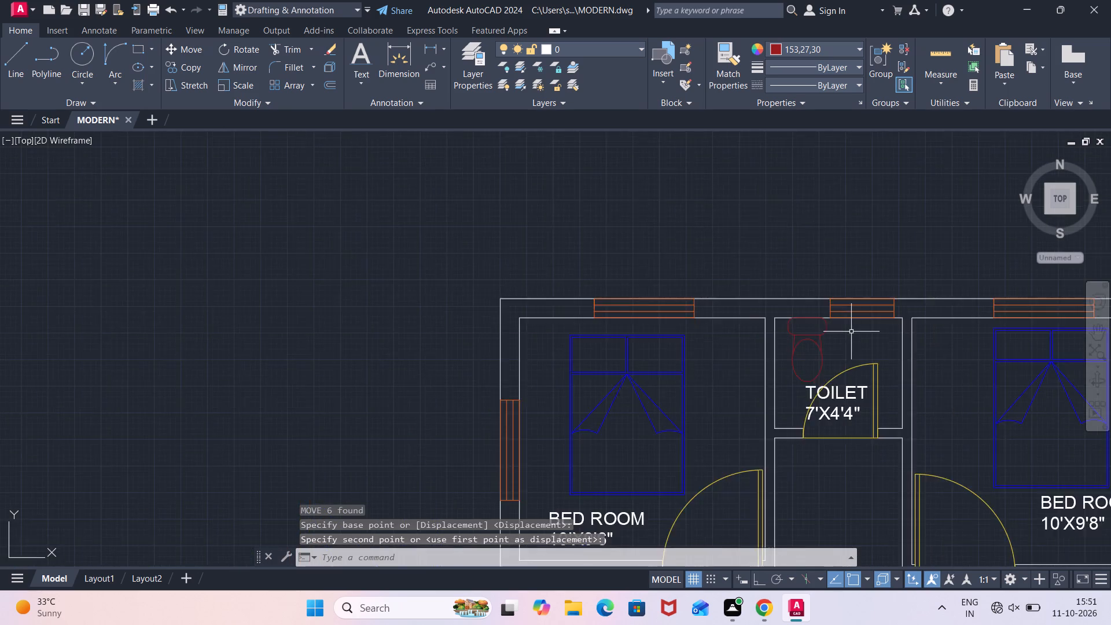
Move the horizontal toilet fixture from outside the plan into the 7'X4'4" toilet, with its tank beside the right wall, just below the window.
scroll(851, 332, down, 1)
scroll(911, 350, down, 1)
middle_drag(907, 353, 850, 306)
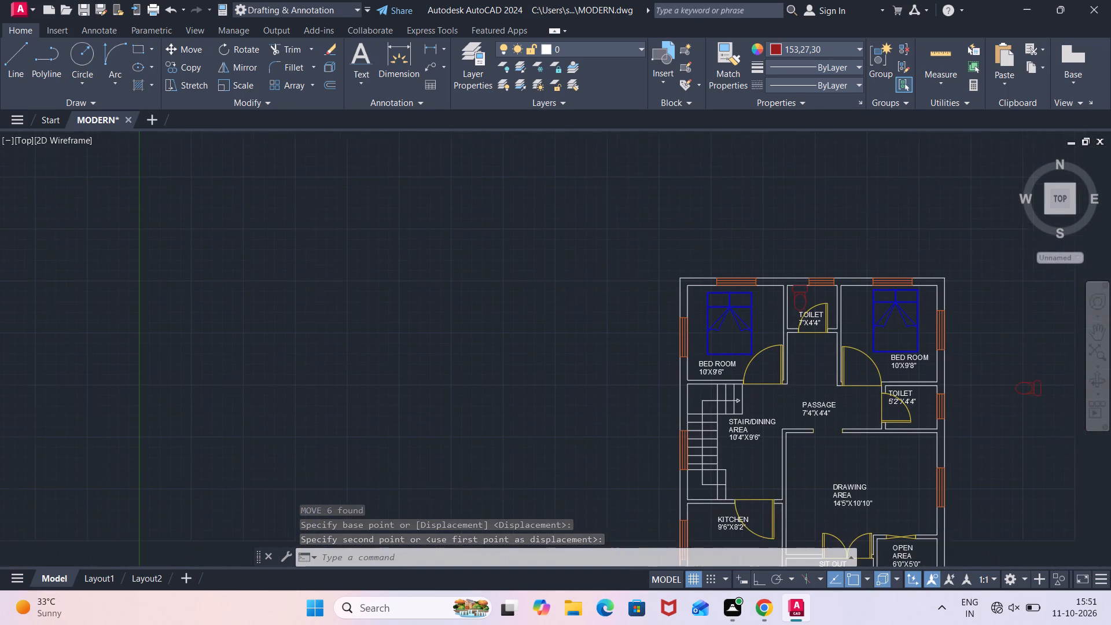
middle_drag(850, 306, 770, 258)
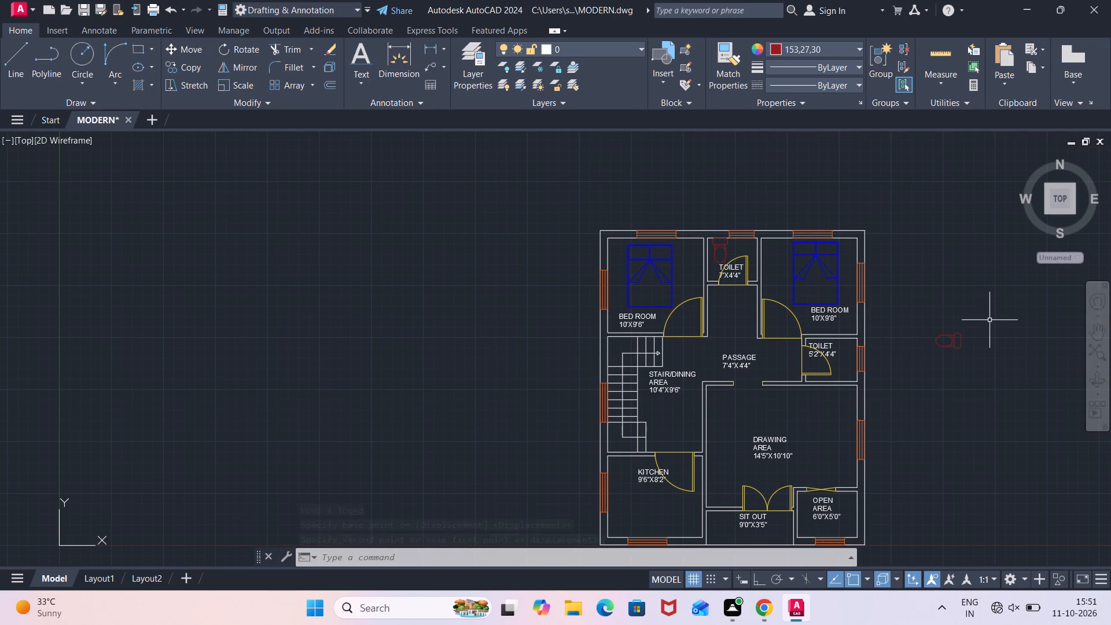
click(977, 325)
click(919, 357)
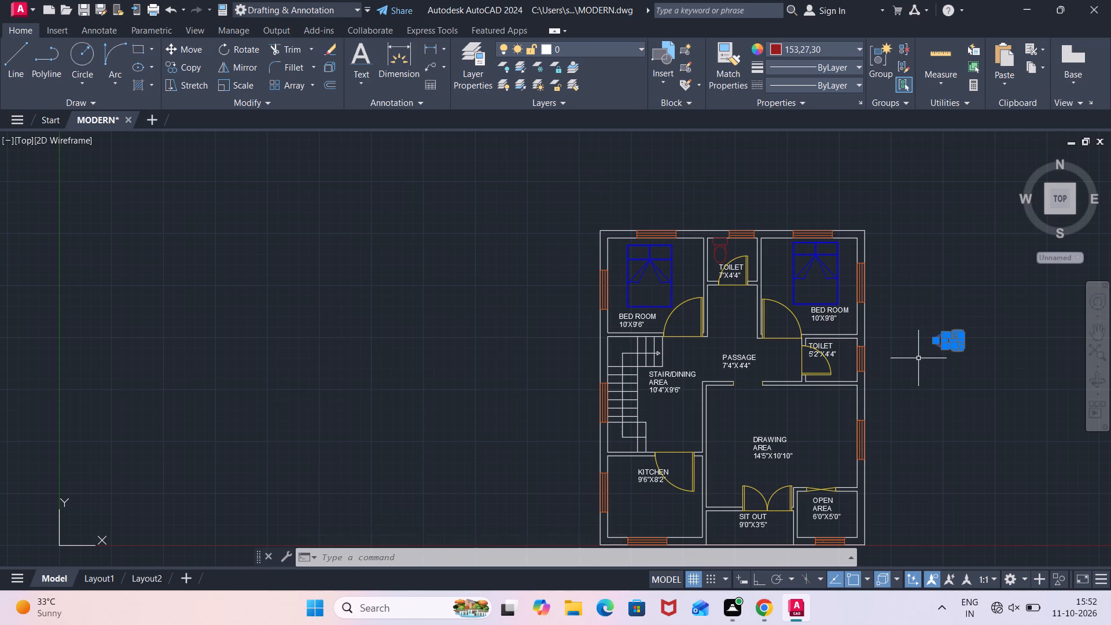
click(918, 358)
key(m)
key(Return)
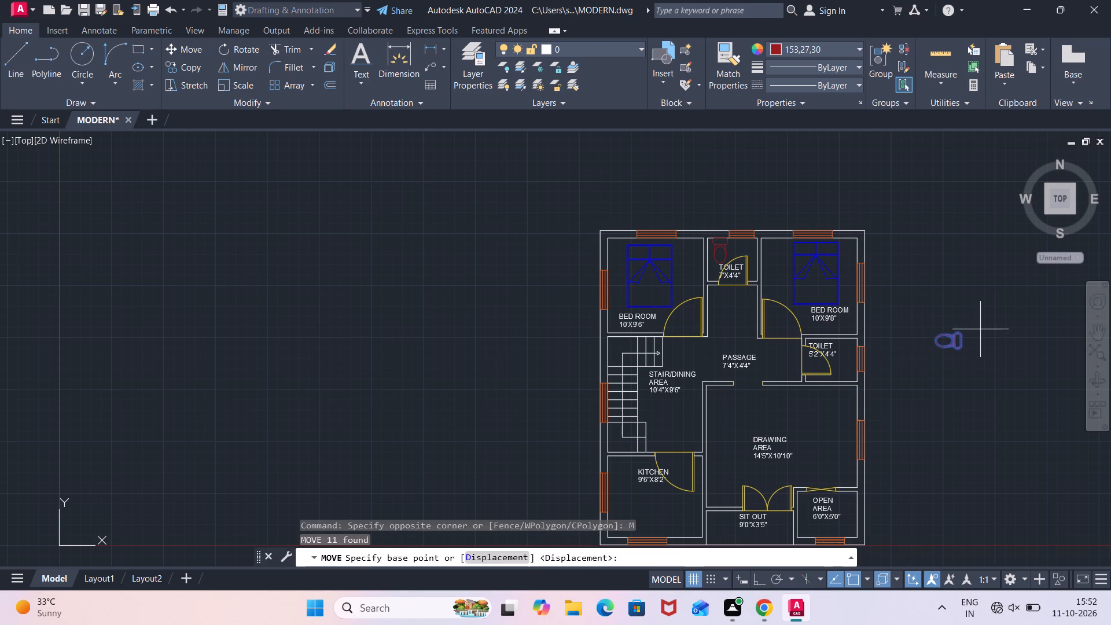
click(964, 344)
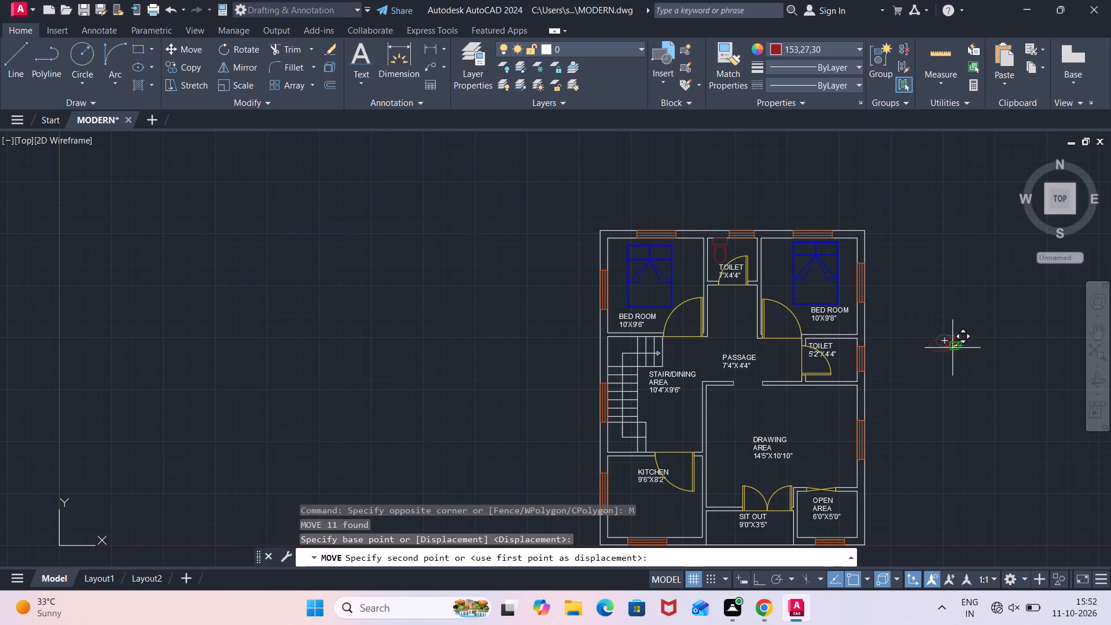
scroll(847, 350, up, 1)
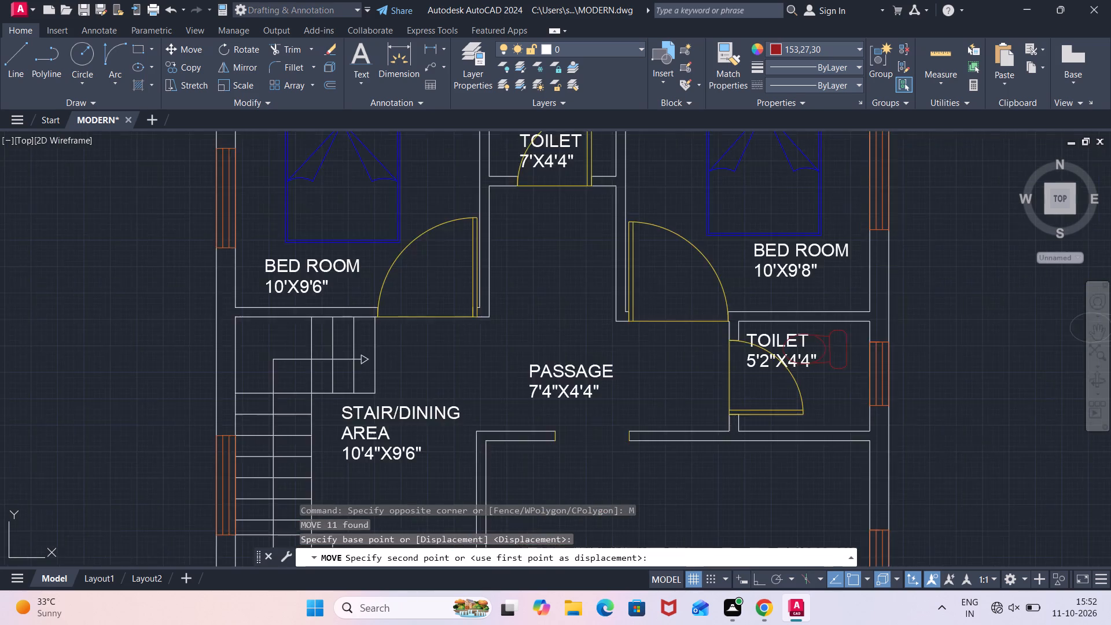
scroll(847, 350, up, 2)
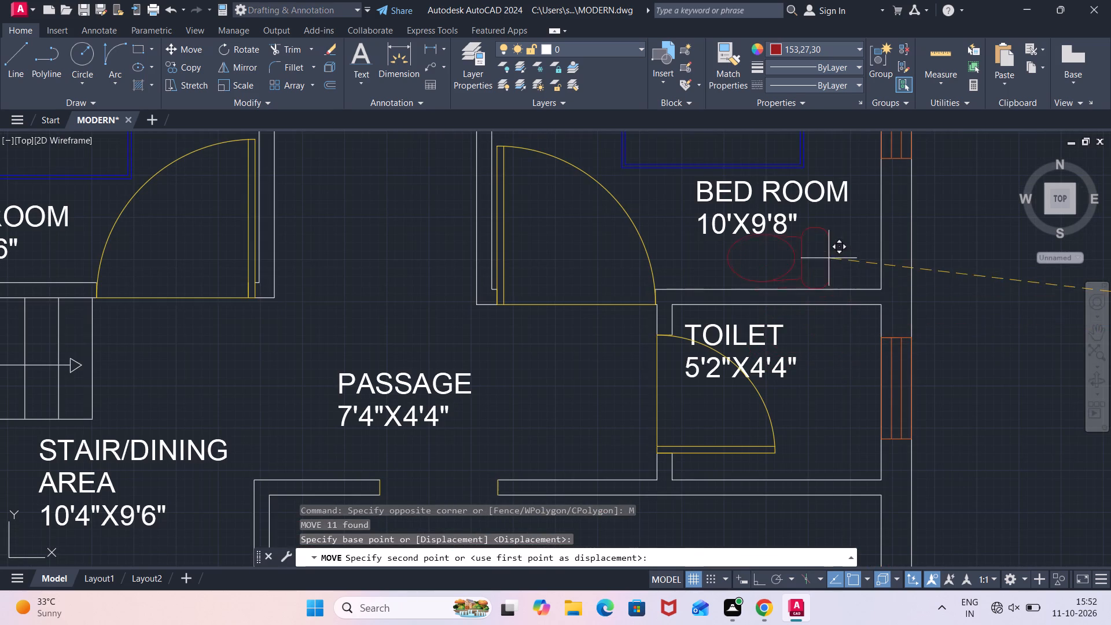
middle_drag(822, 258, 941, 462)
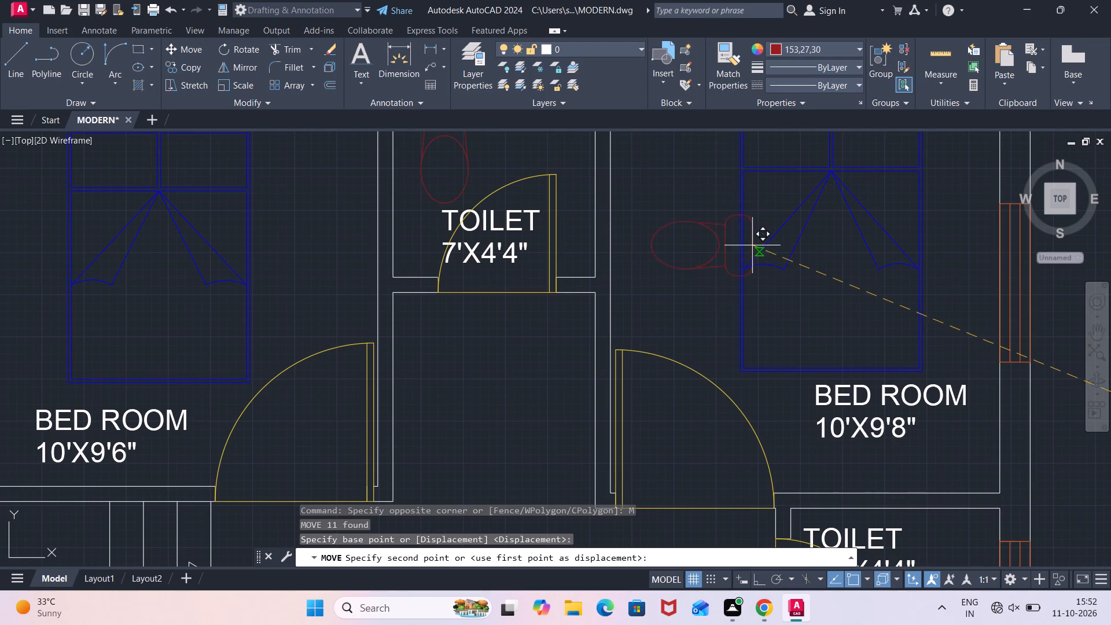
middle_drag(724, 234, 809, 436)
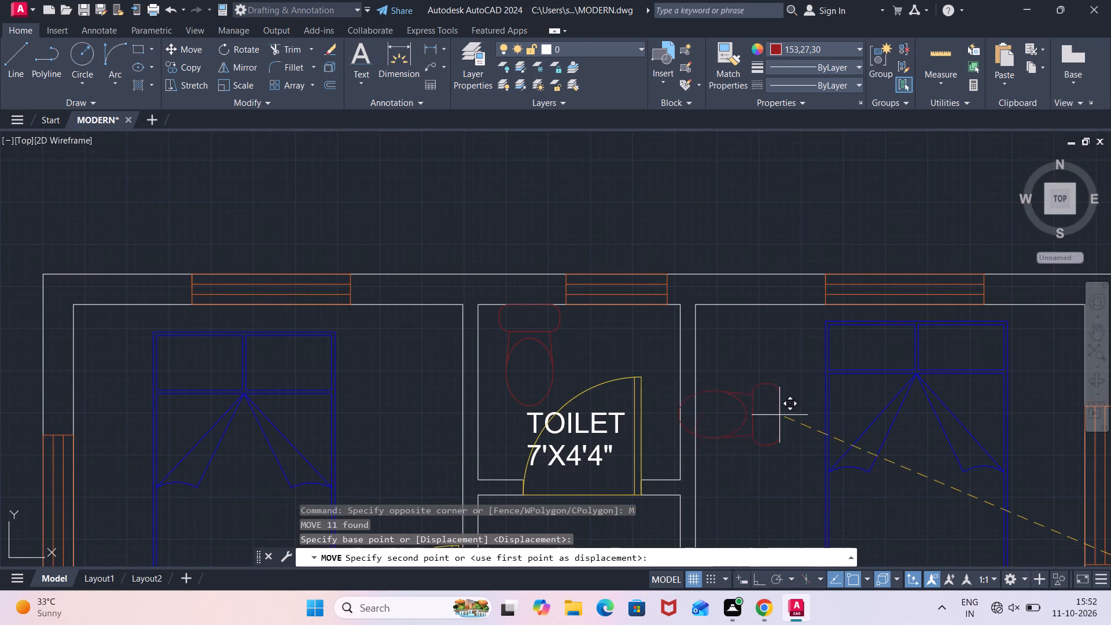
middle_click(718, 376)
middle_drag(725, 362, 752, 373)
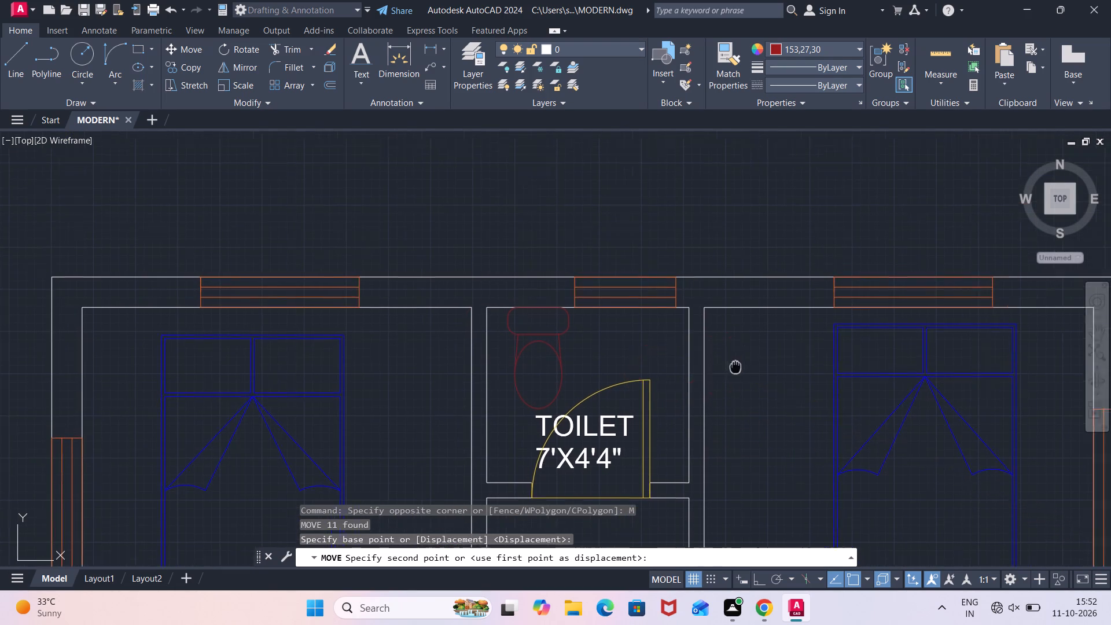
middle_drag(752, 373, 854, 418)
scroll(800, 397, up, 1)
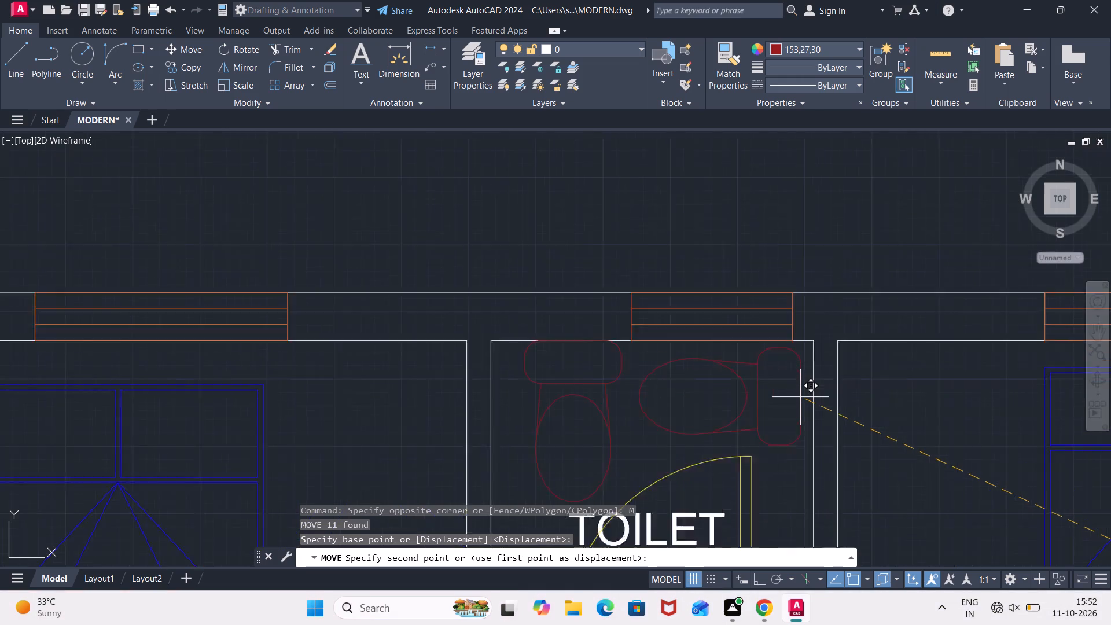
scroll(800, 397, up, 2)
click(813, 399)
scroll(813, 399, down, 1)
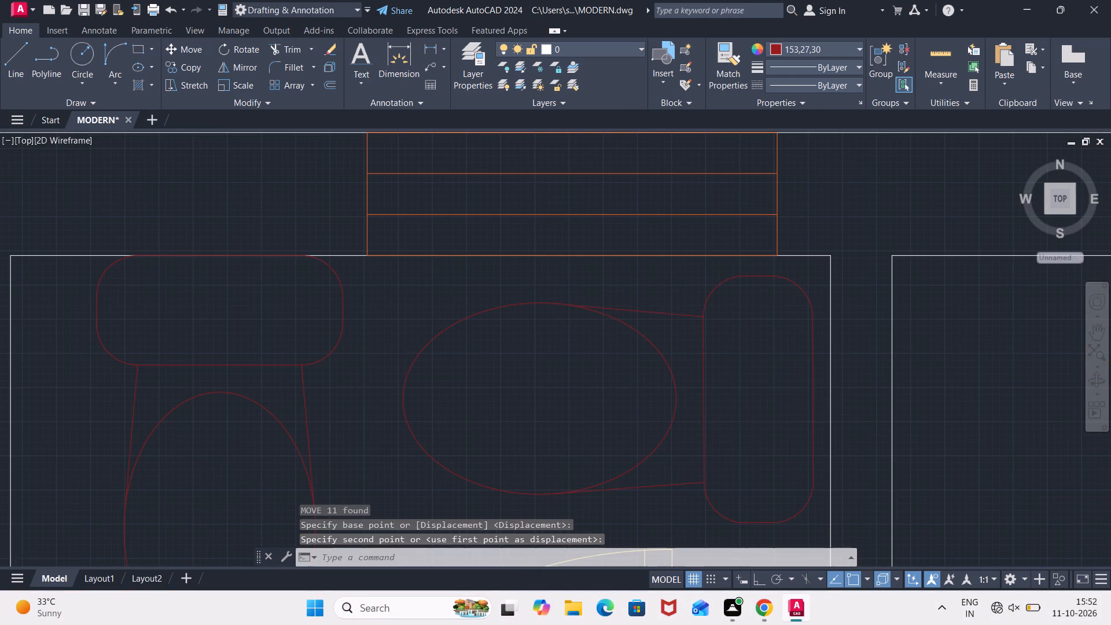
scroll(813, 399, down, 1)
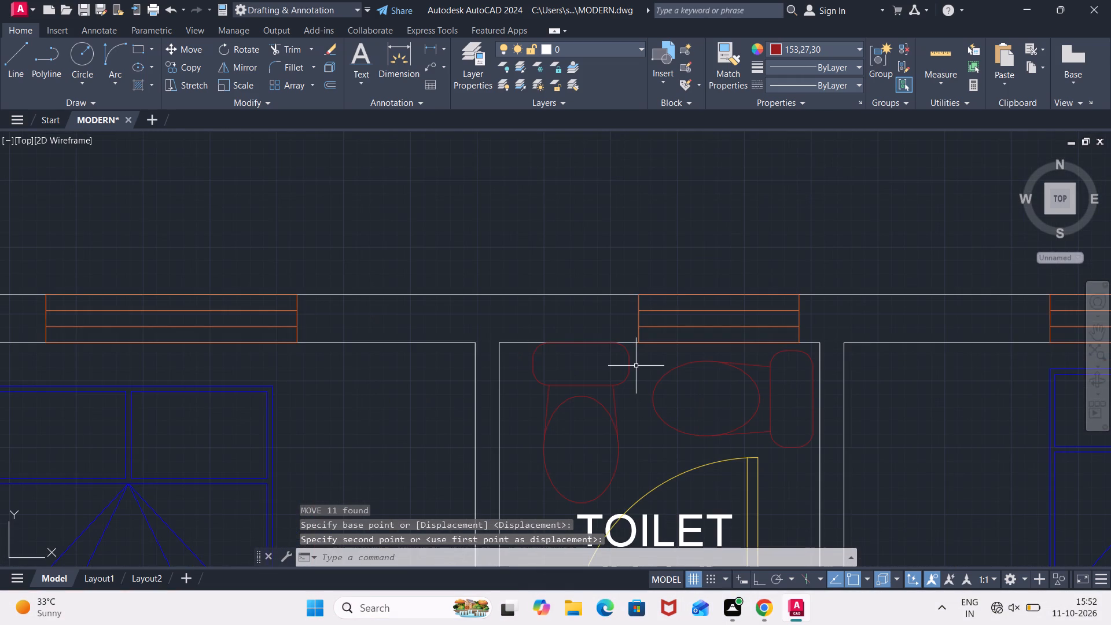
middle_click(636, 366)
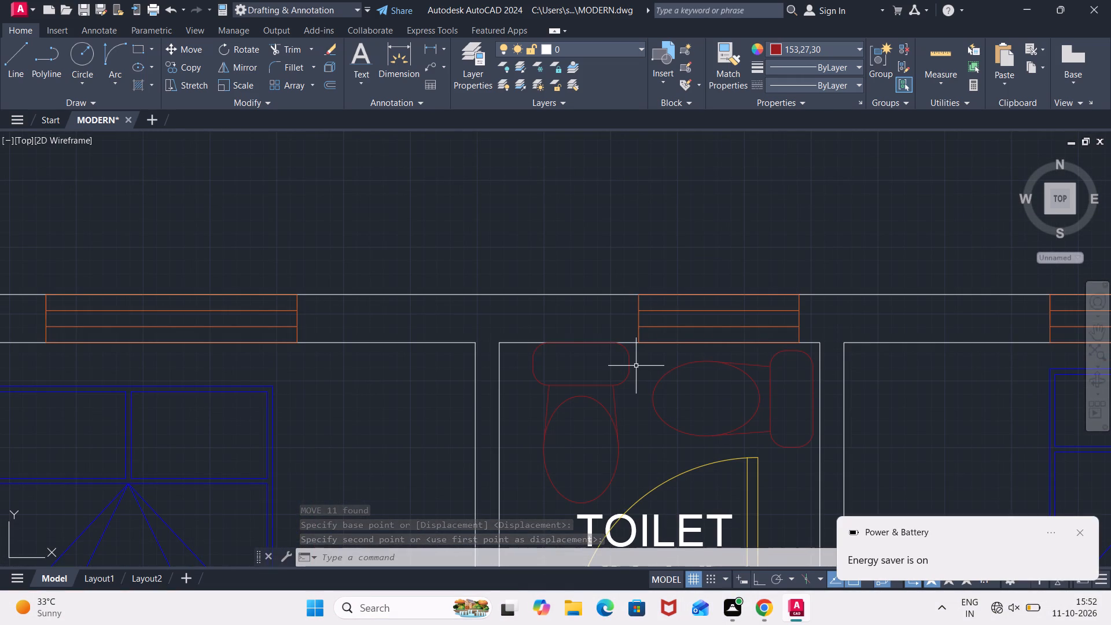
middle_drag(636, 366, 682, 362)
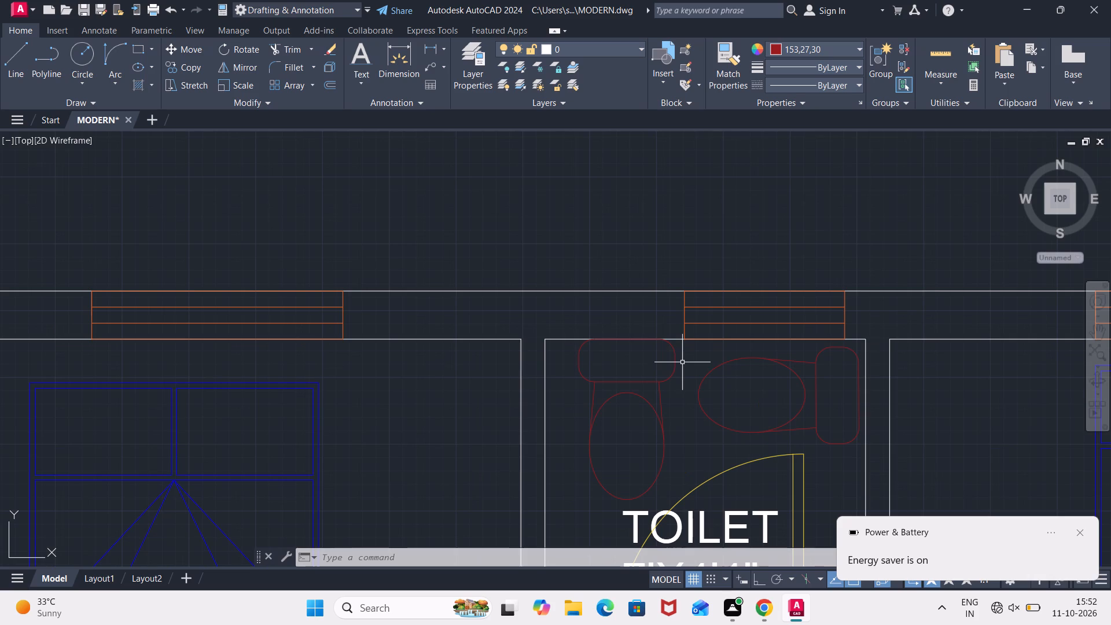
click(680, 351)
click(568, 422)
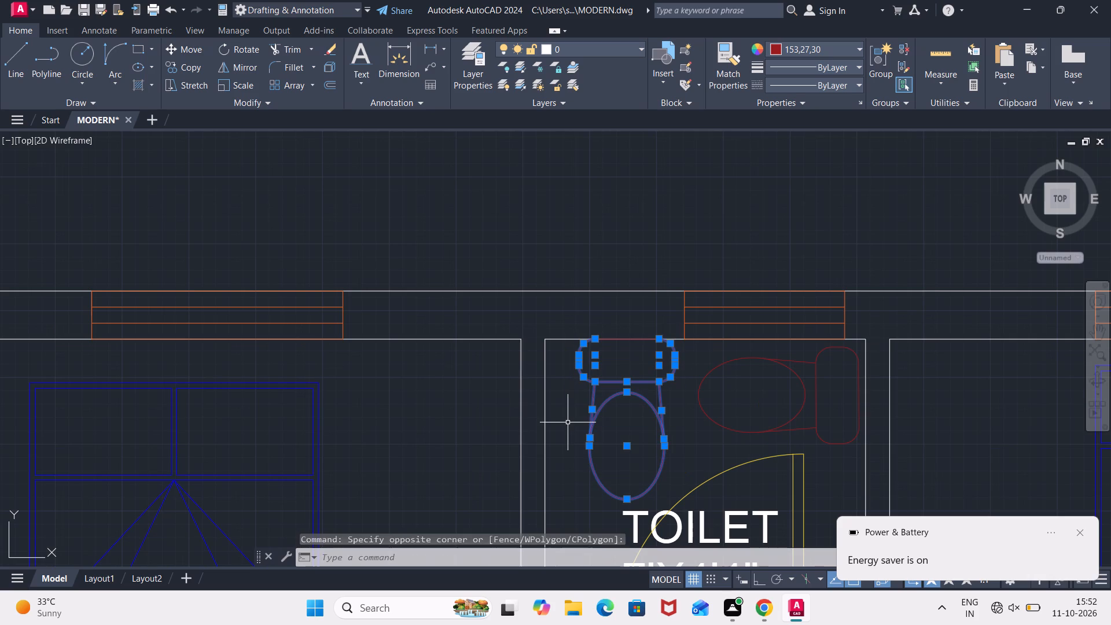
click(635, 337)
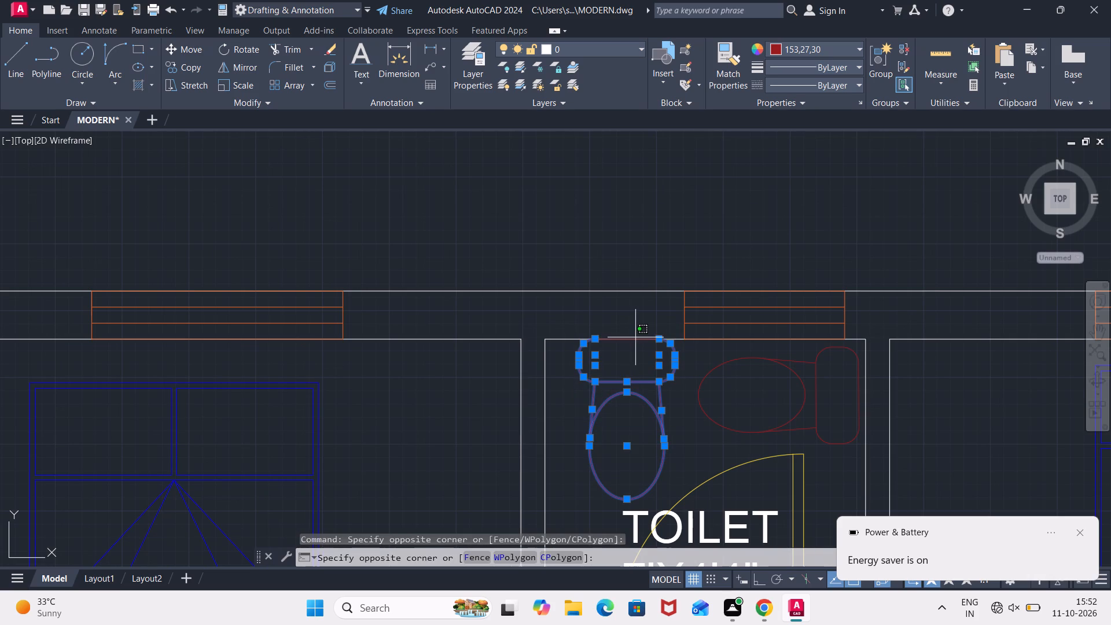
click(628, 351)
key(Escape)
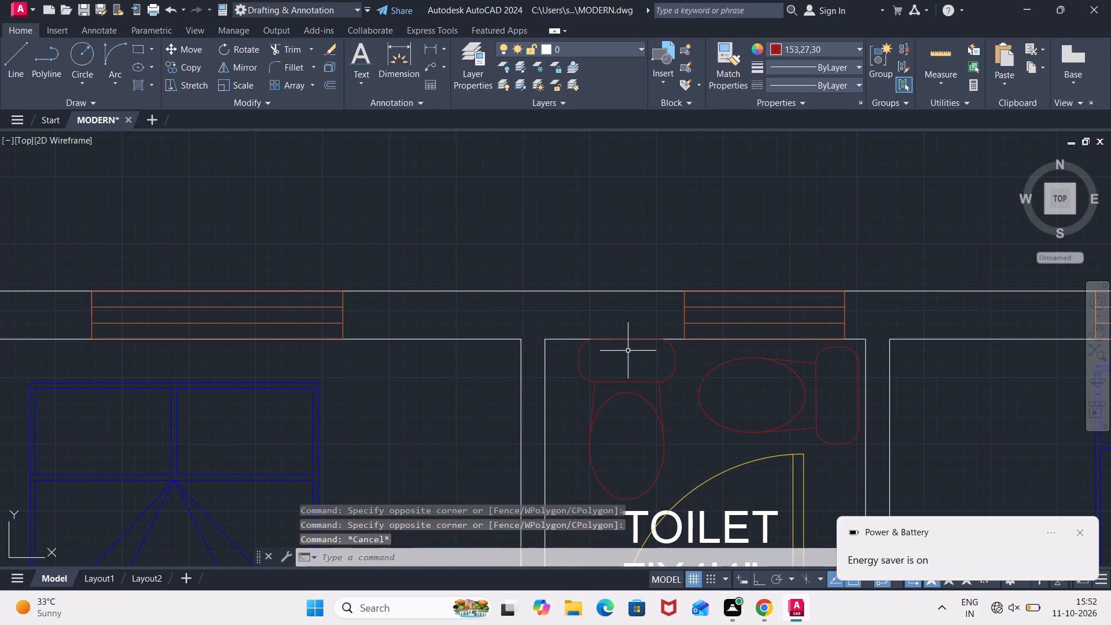
Move the vertical toilet fixture from the 7'X4'4" toilet into the 5'2"X4'4" toilet, with its tank back against the upper wall near the right corner.
click(645, 337)
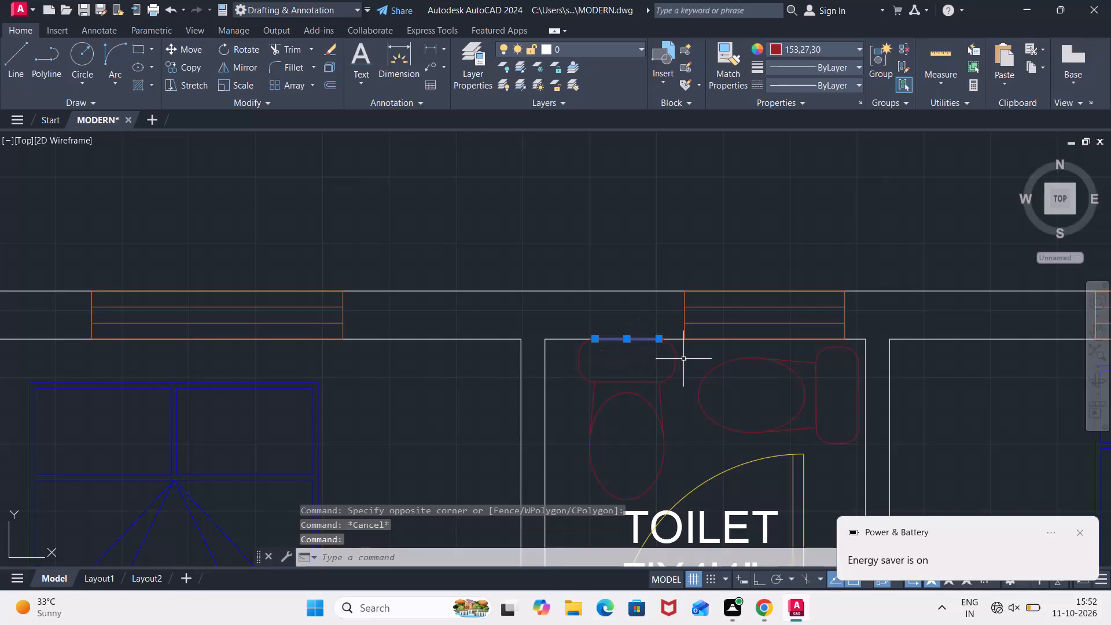
click(682, 350)
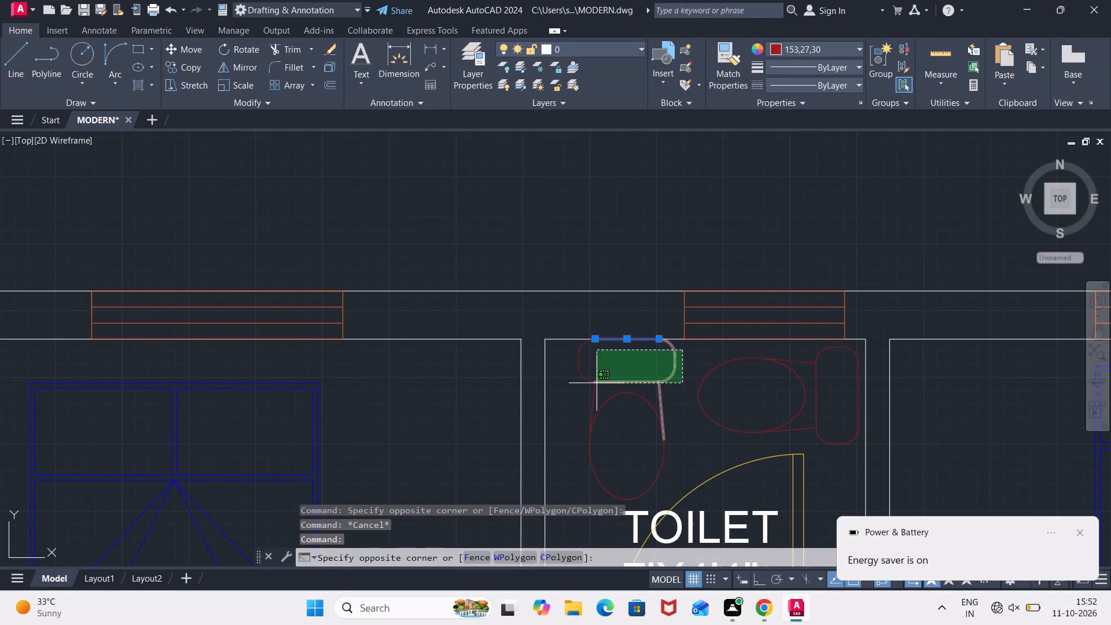
click(572, 386)
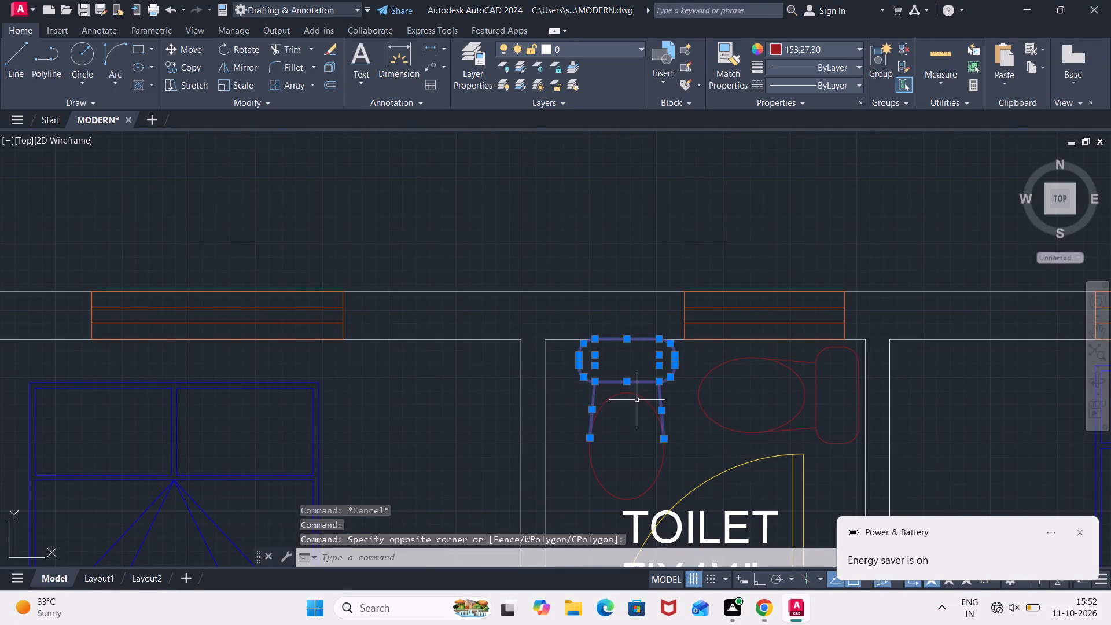
click(640, 397)
key(m)
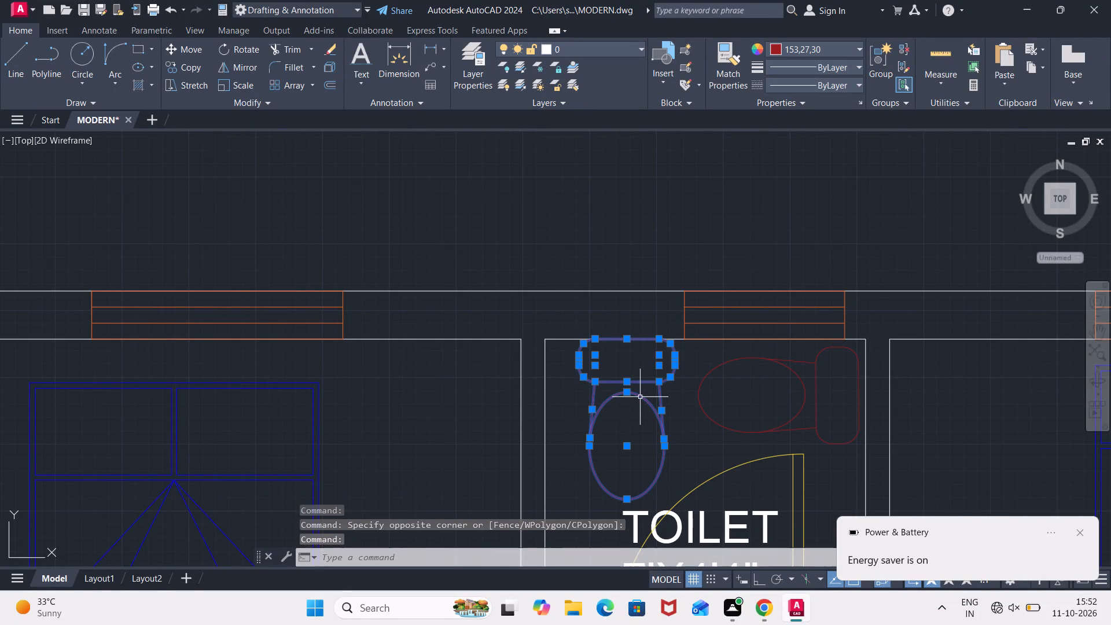
key(Return)
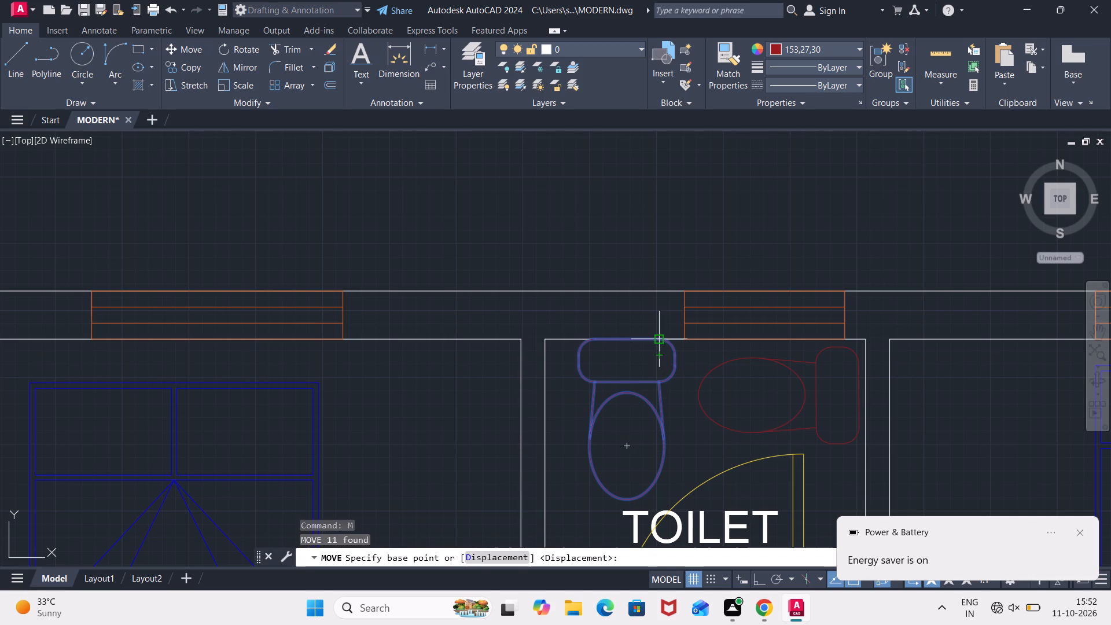
click(661, 339)
scroll(870, 439, down, 2)
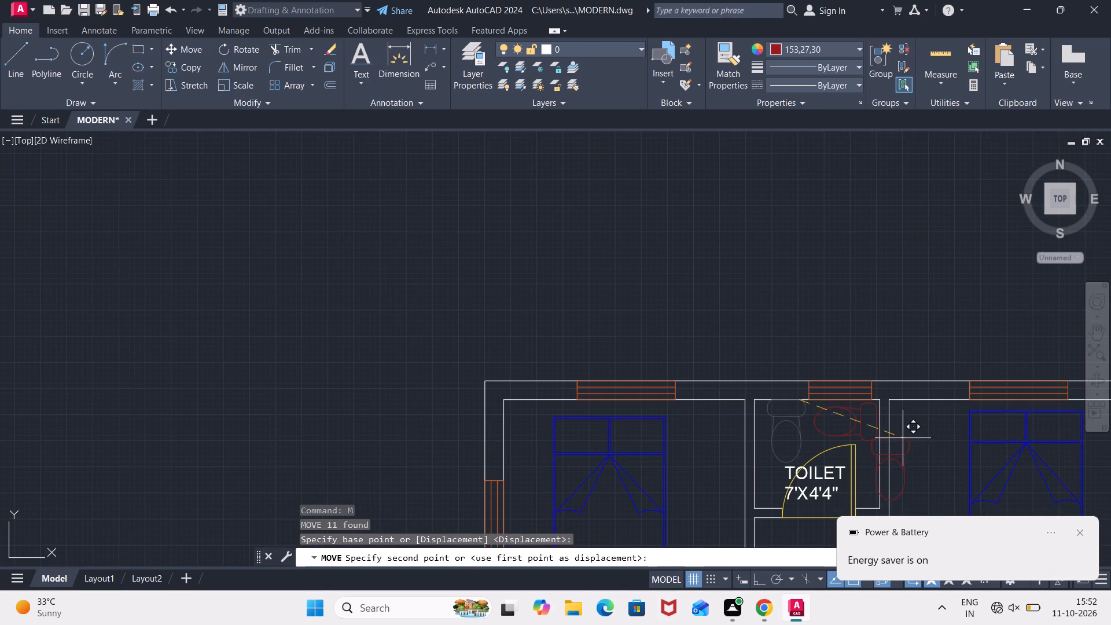
middle_drag(903, 436, 528, 296)
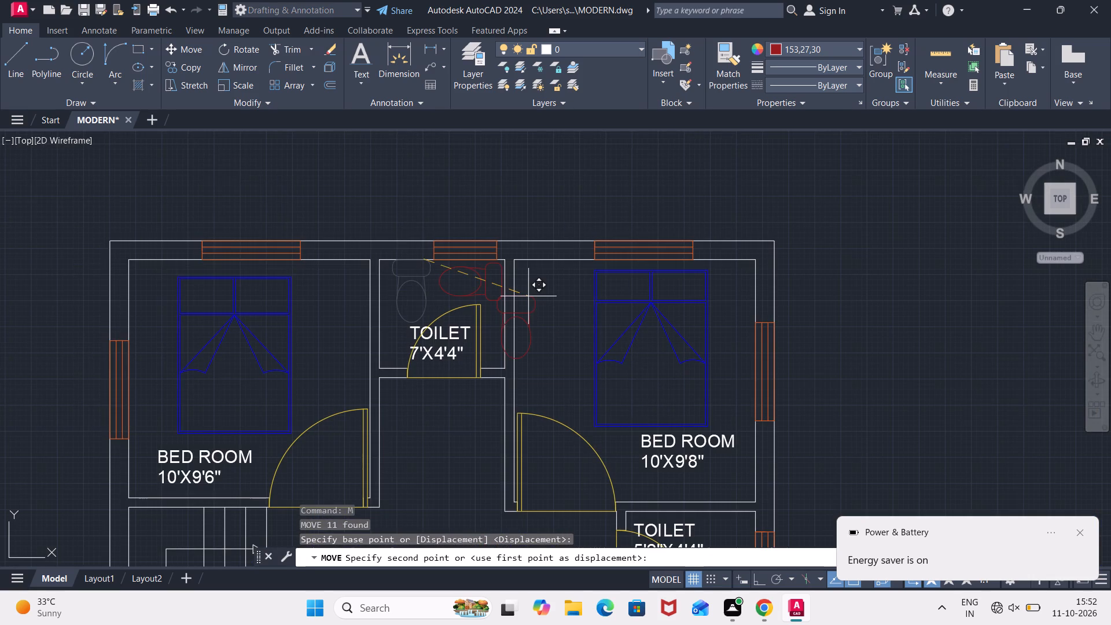
middle_drag(593, 446, 460, 274)
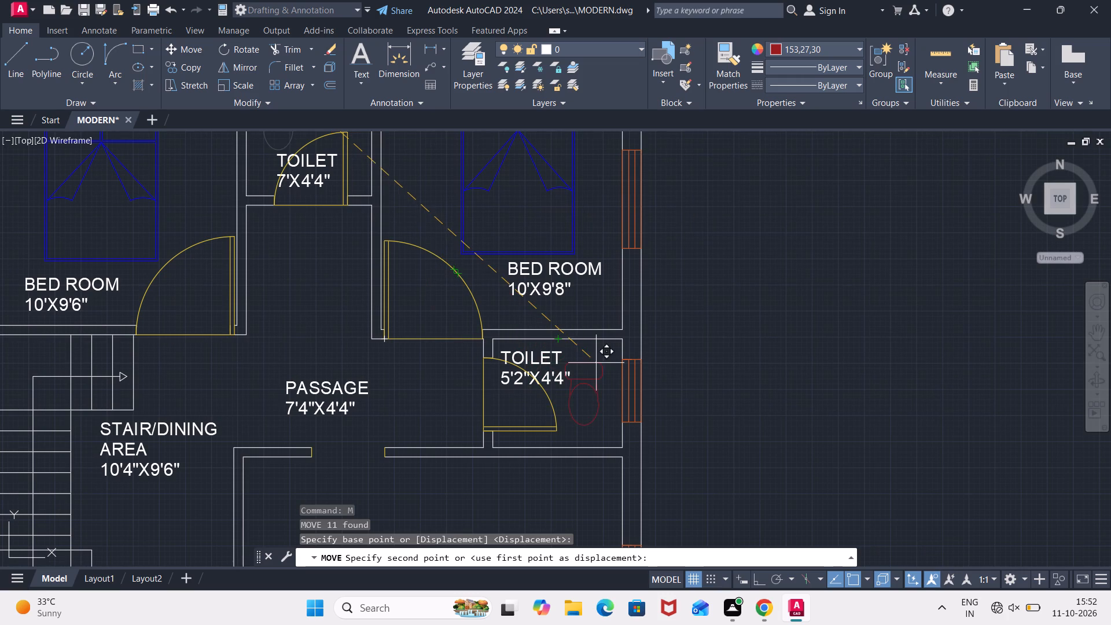
click(606, 345)
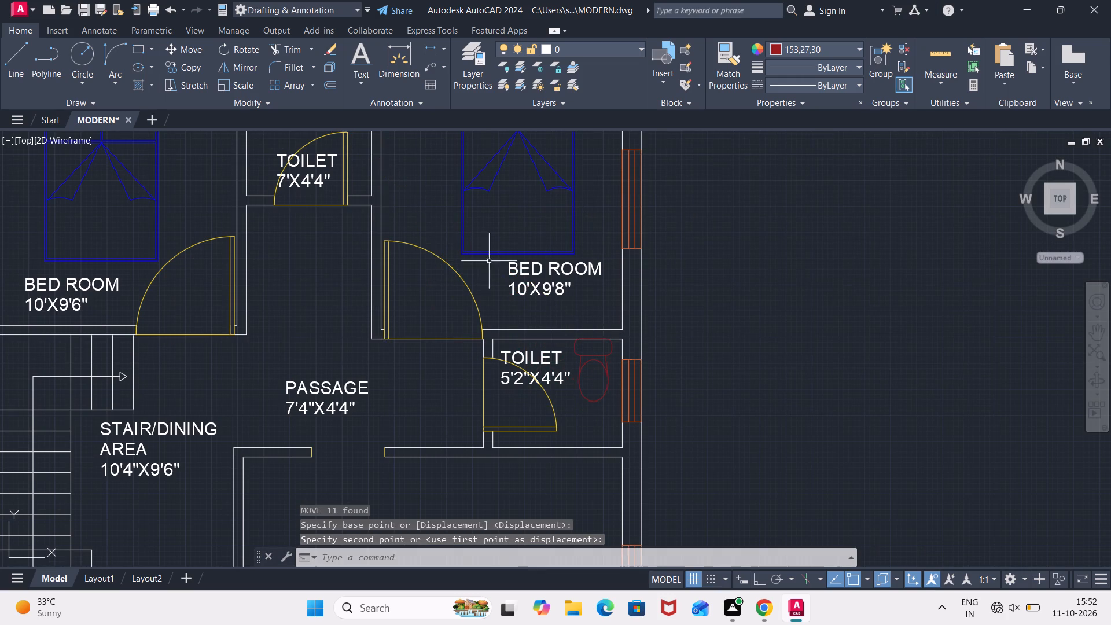
Move the 7'X4'4" toilet's whole window left along the upper wall by about two-thirds of its width, keeping it aligned within the wall.
scroll(447, 256, down, 1)
middle_drag(443, 235, 587, 458)
scroll(443, 235, up, 1)
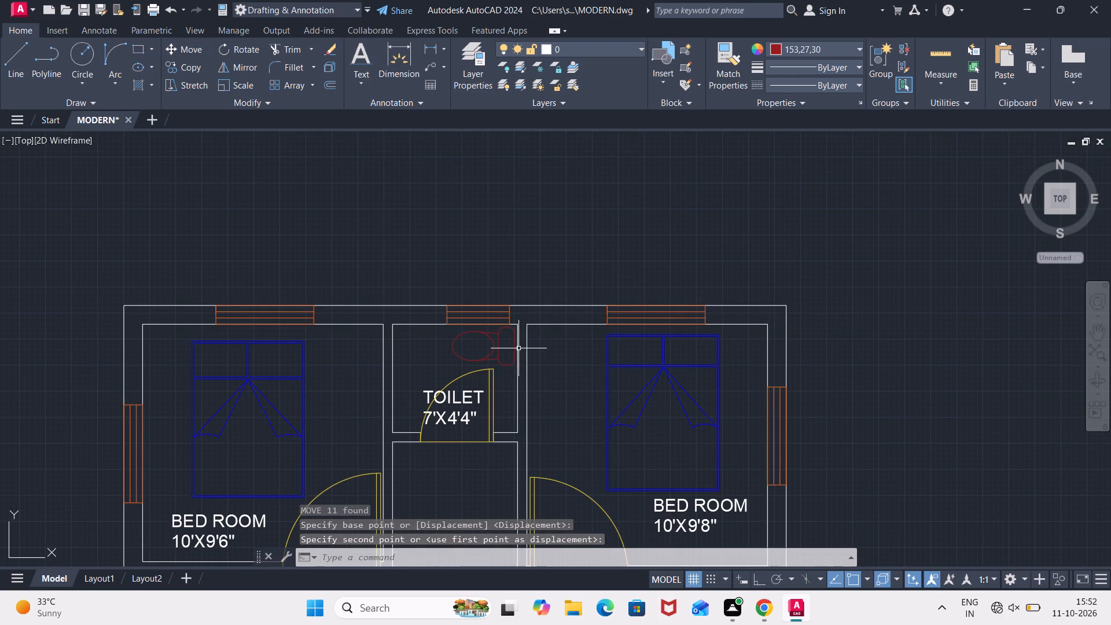
scroll(523, 326, up, 2)
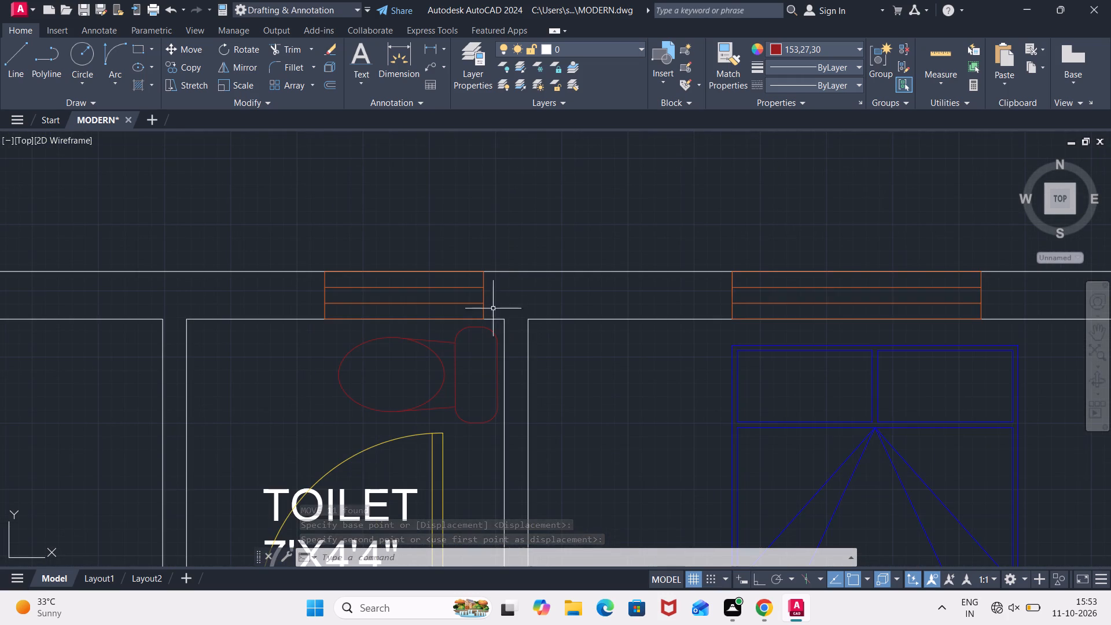
click(494, 287)
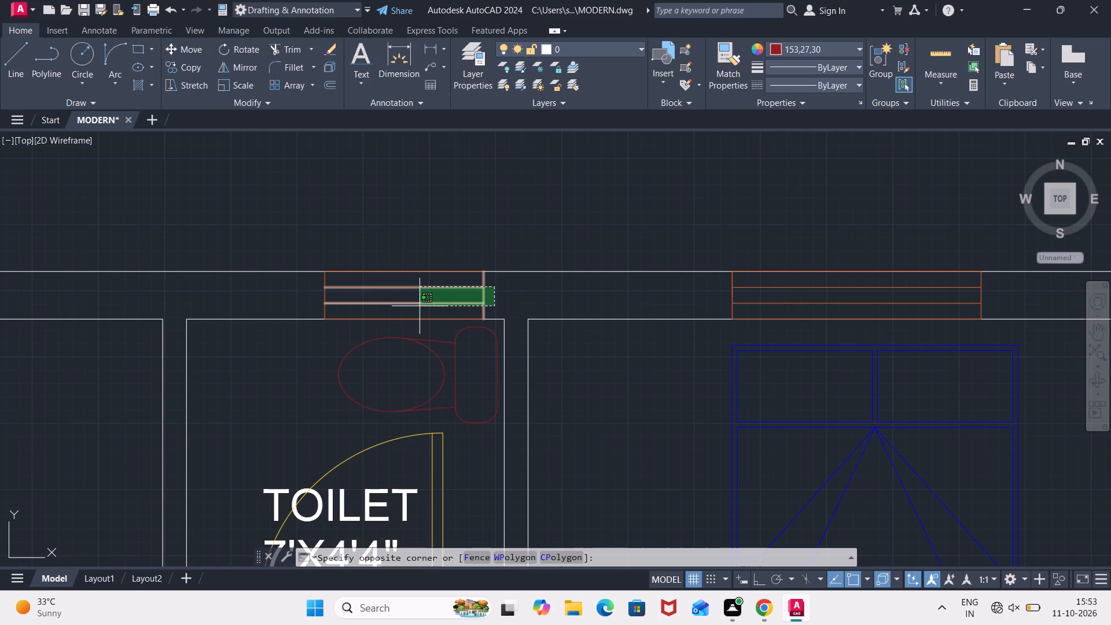
click(418, 308)
click(417, 320)
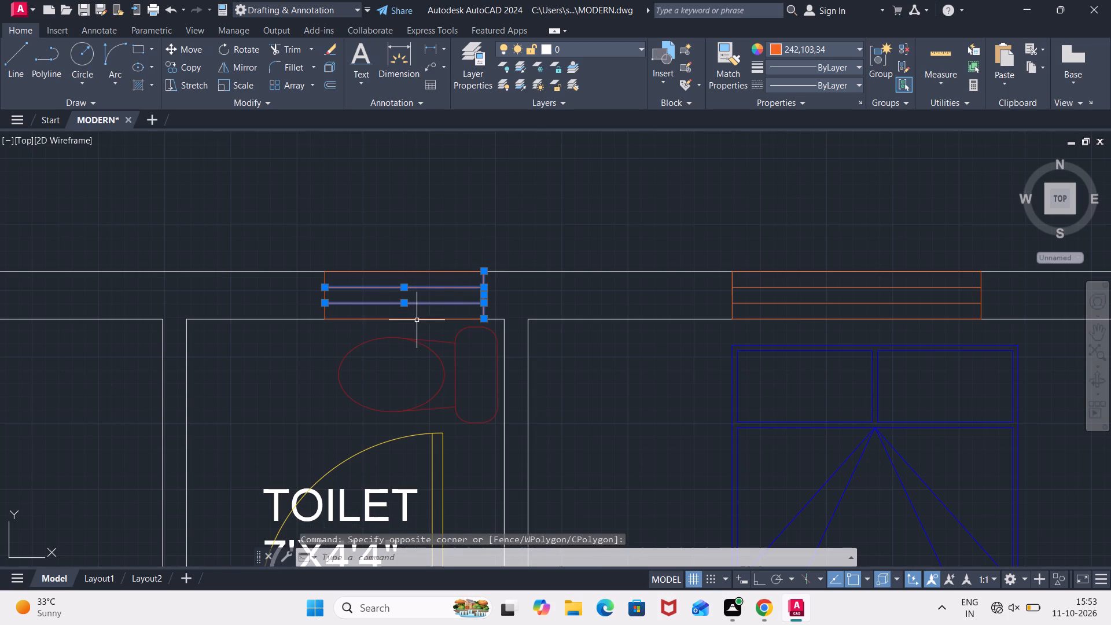
click(414, 271)
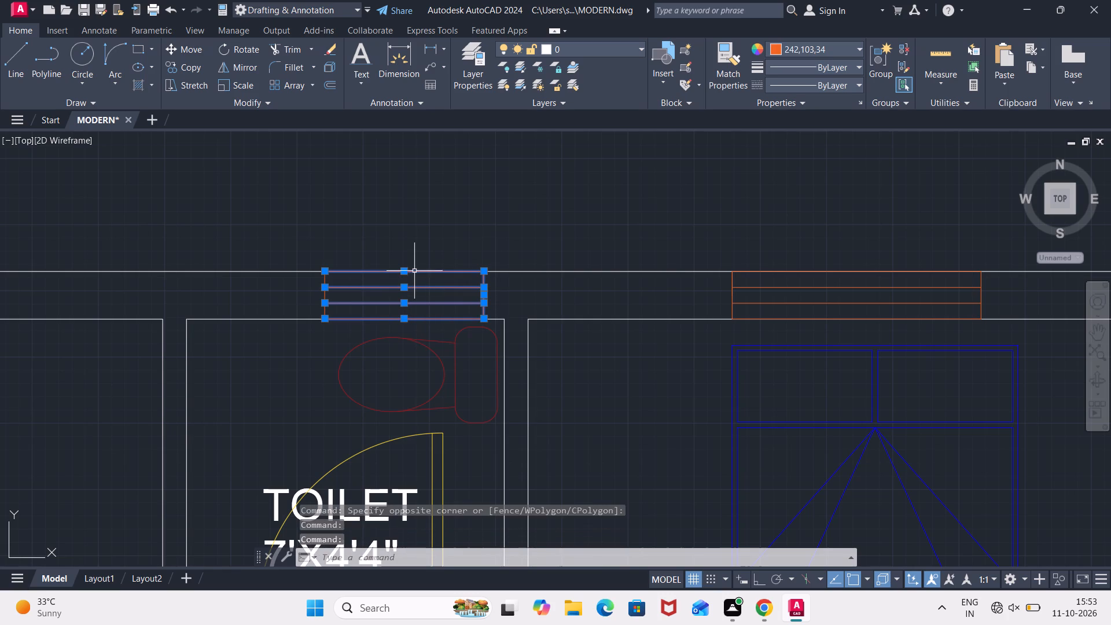
scroll(334, 279, down, 2)
middle_click(334, 279)
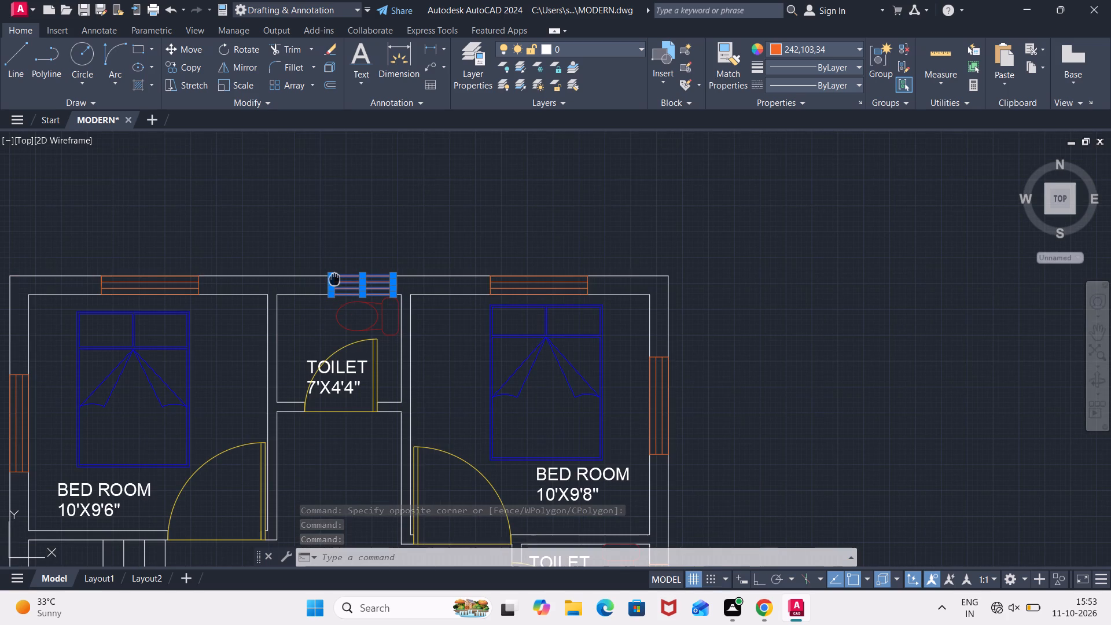
scroll(334, 279, up, 4)
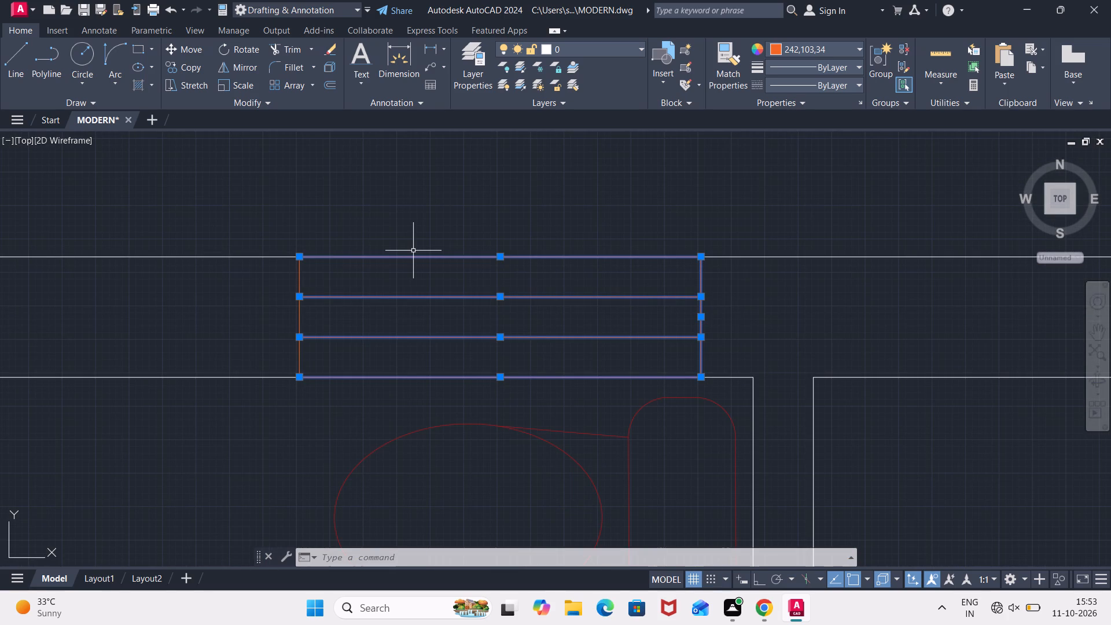
click(309, 272)
click(255, 277)
key(m)
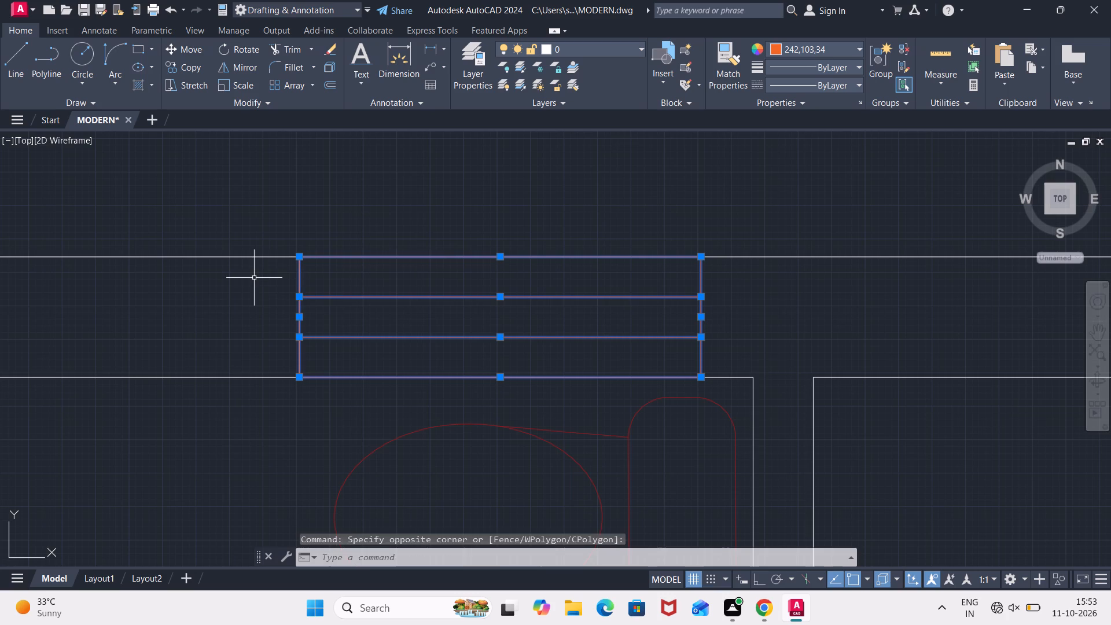
key(Return)
click(350, 296)
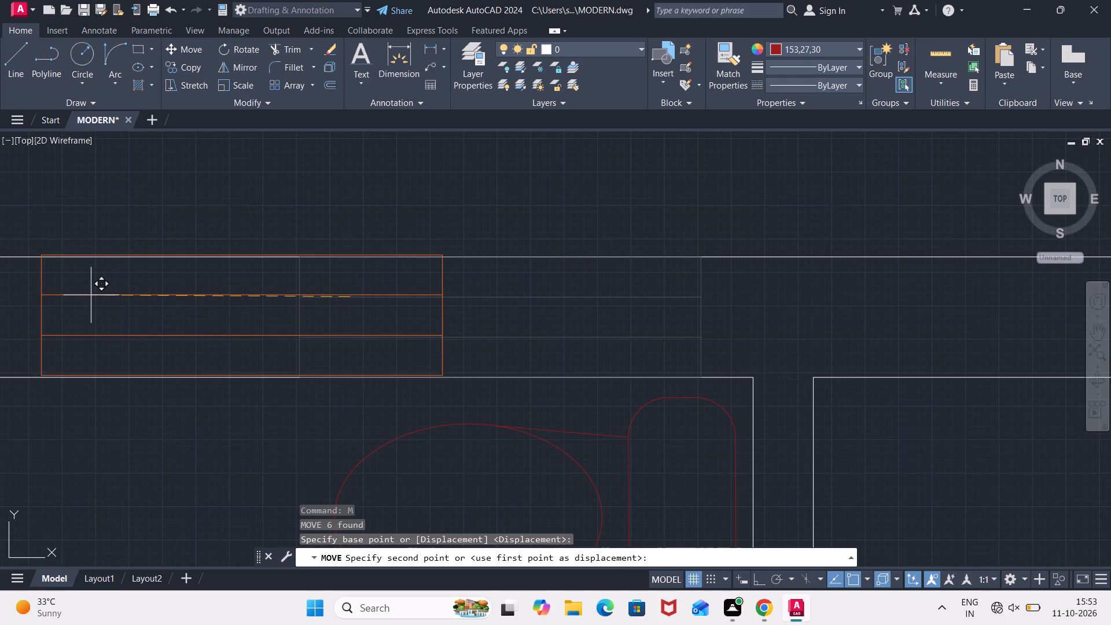
click(89, 297)
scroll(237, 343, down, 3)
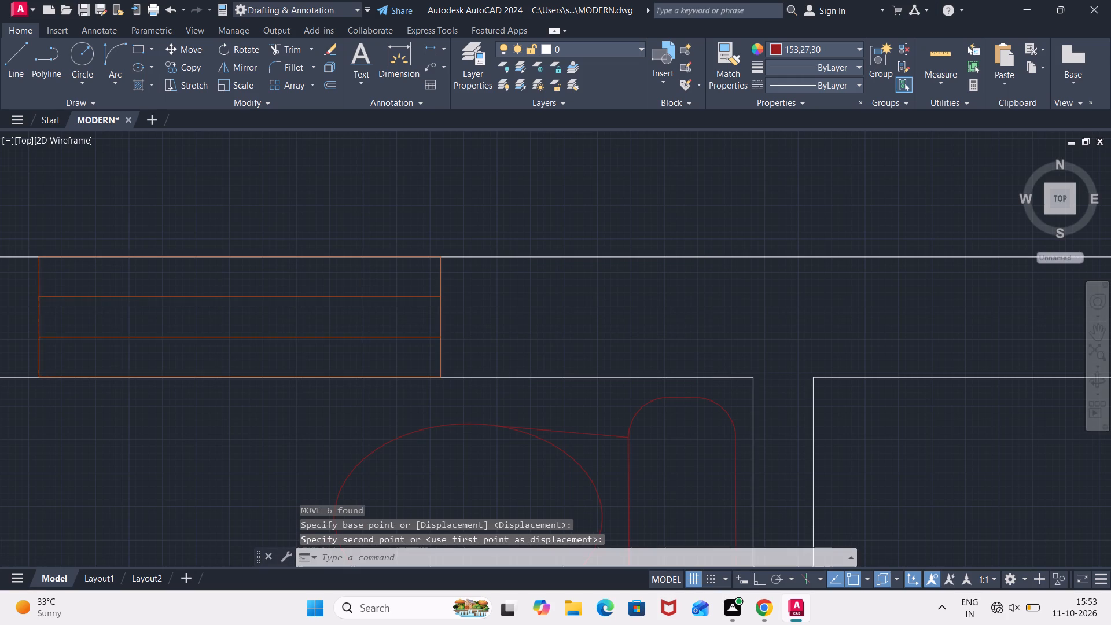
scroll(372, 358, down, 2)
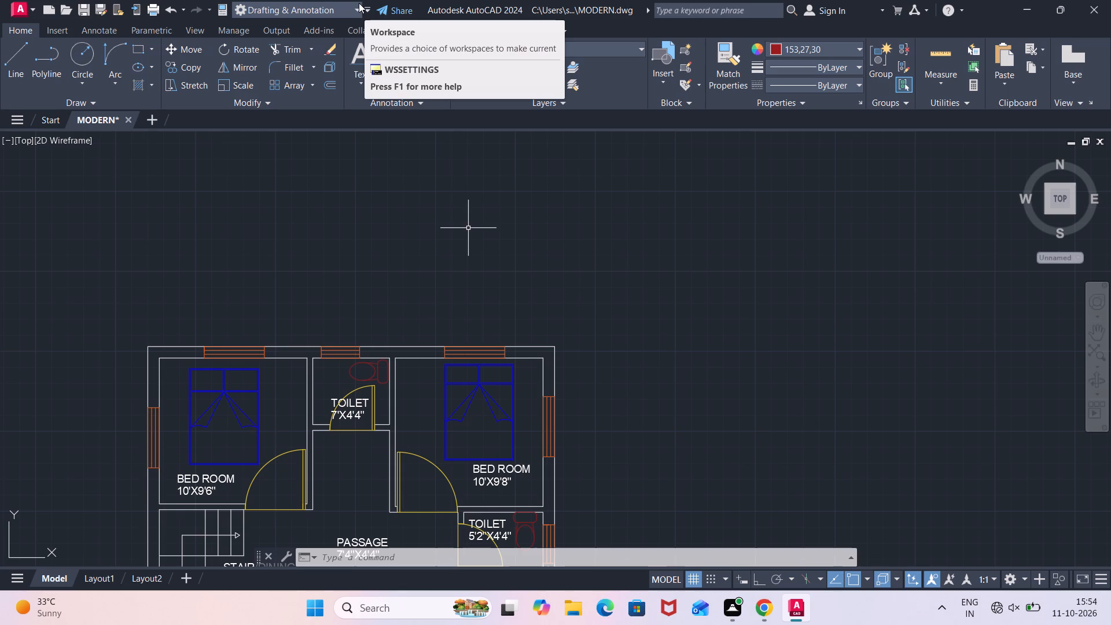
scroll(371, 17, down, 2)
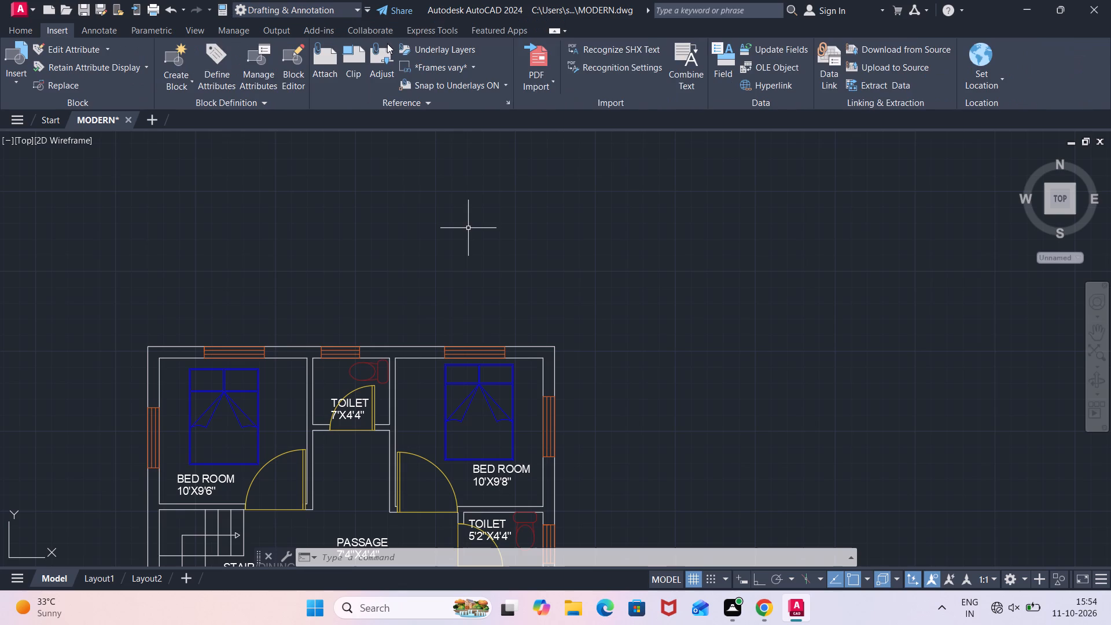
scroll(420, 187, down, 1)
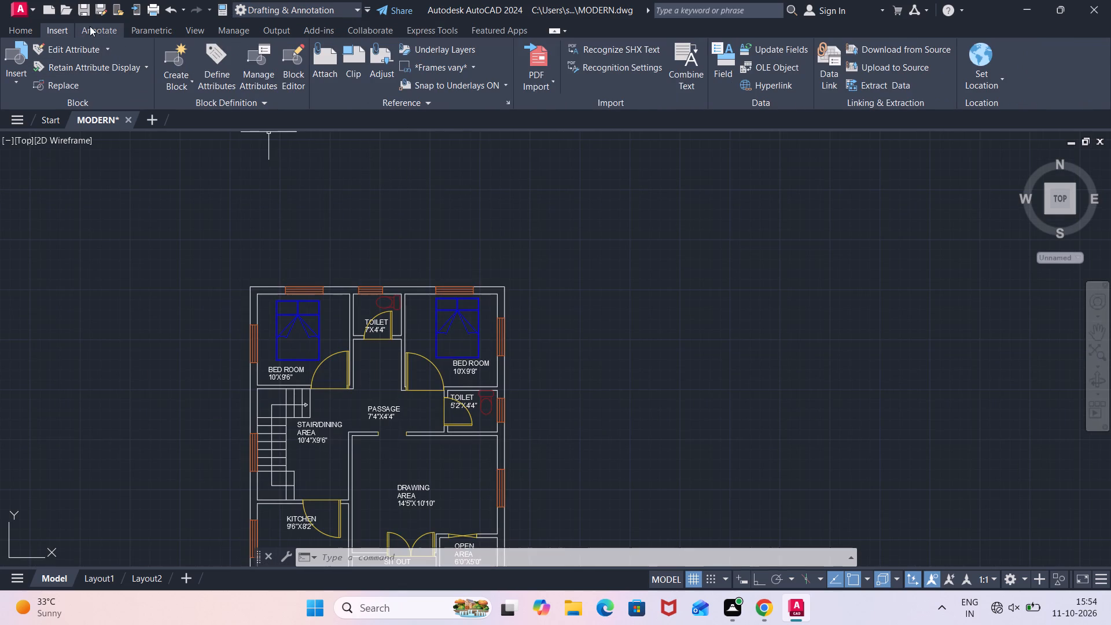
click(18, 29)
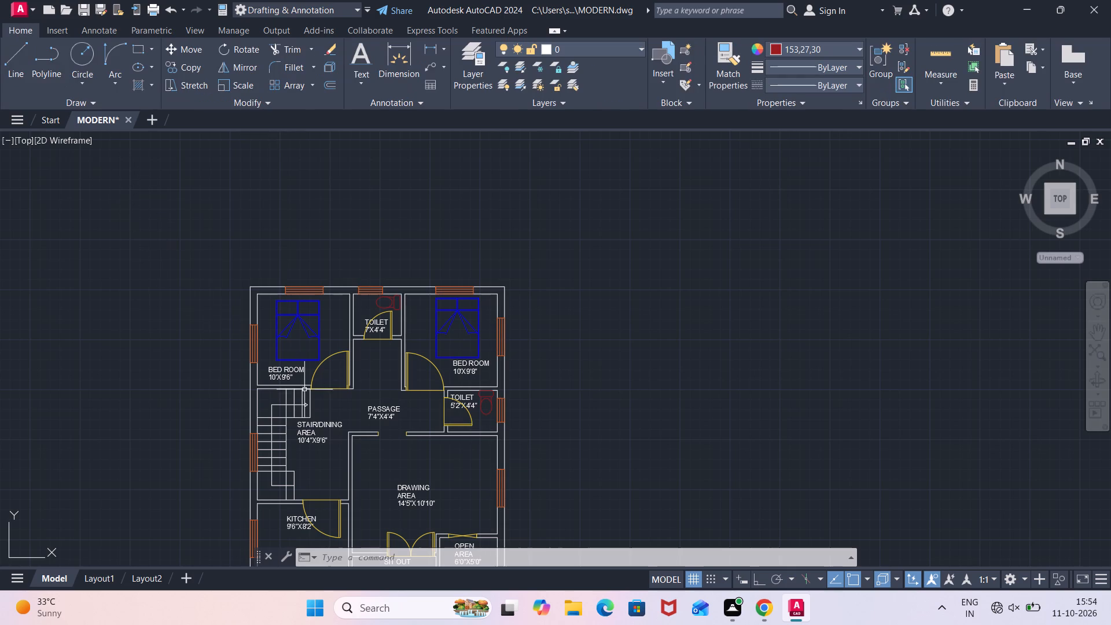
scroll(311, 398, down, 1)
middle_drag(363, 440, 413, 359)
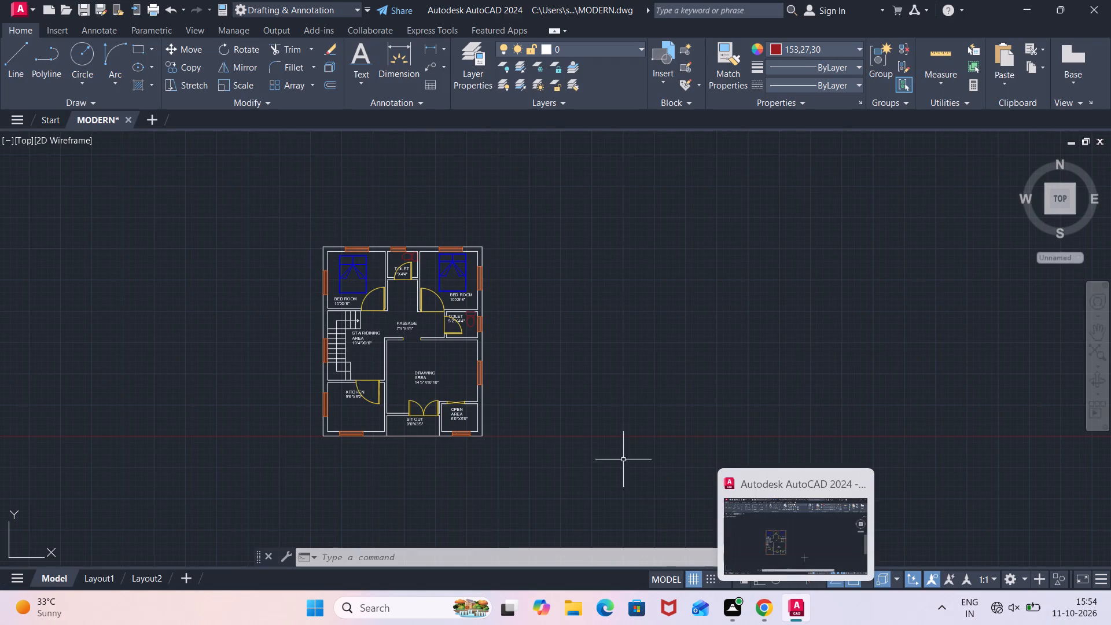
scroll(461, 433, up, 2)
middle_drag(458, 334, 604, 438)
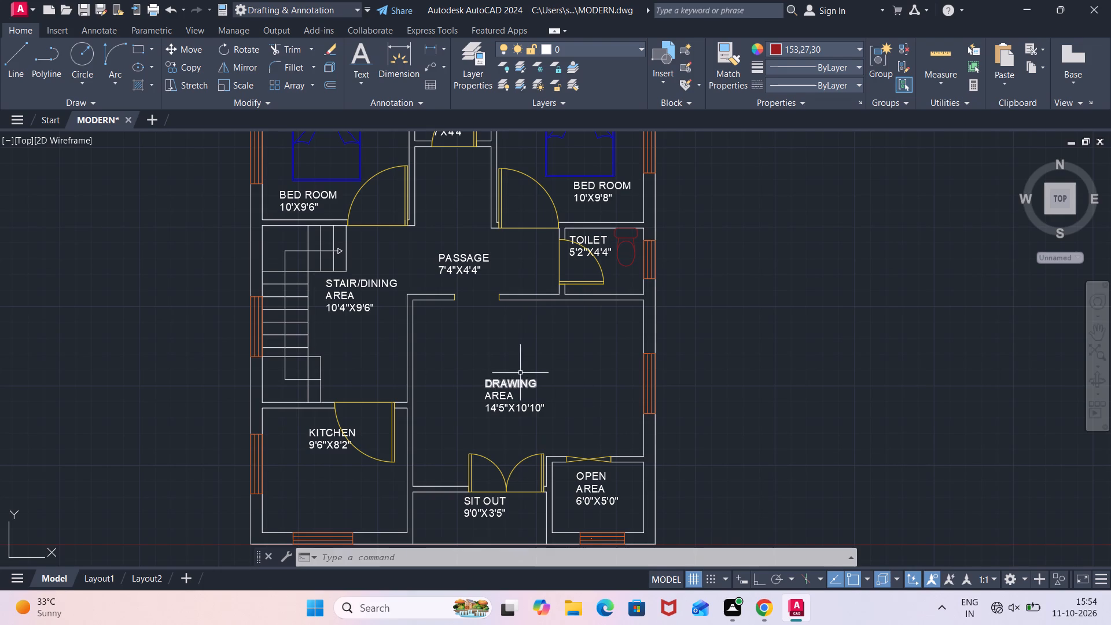
Open the All blocks and items drawing and dismiss the missing SHX files prompt.
click(30, 14)
click(138, 126)
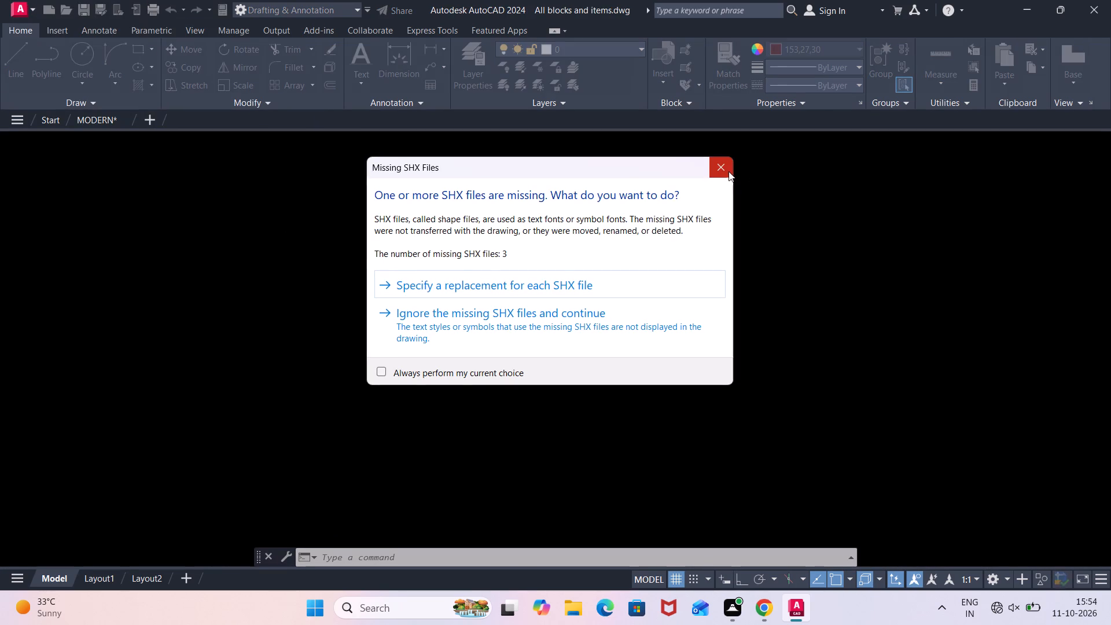
click(722, 171)
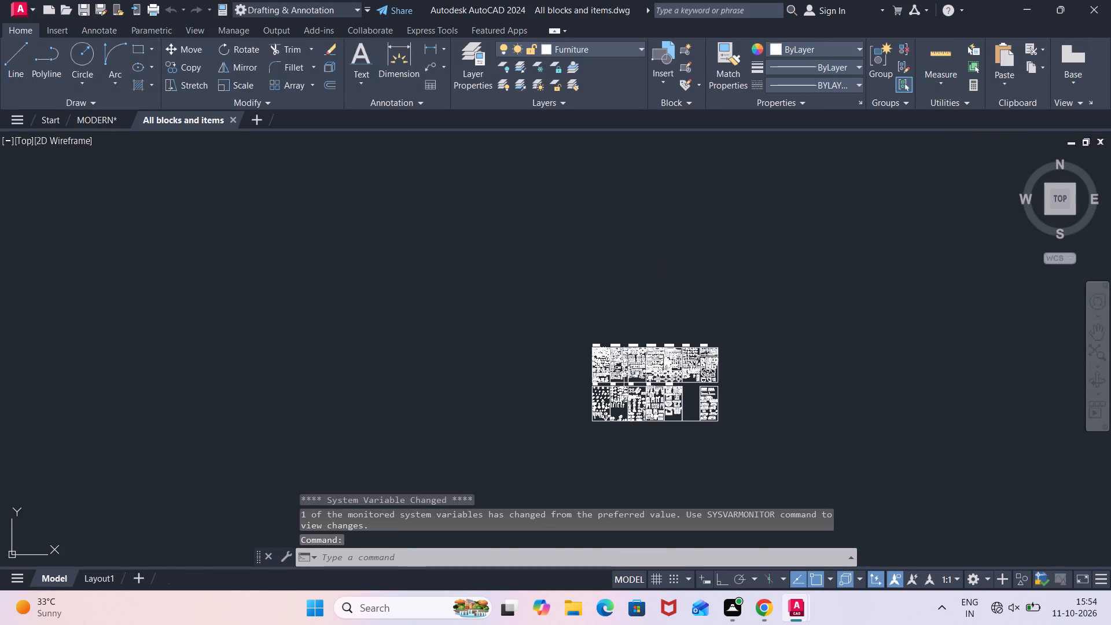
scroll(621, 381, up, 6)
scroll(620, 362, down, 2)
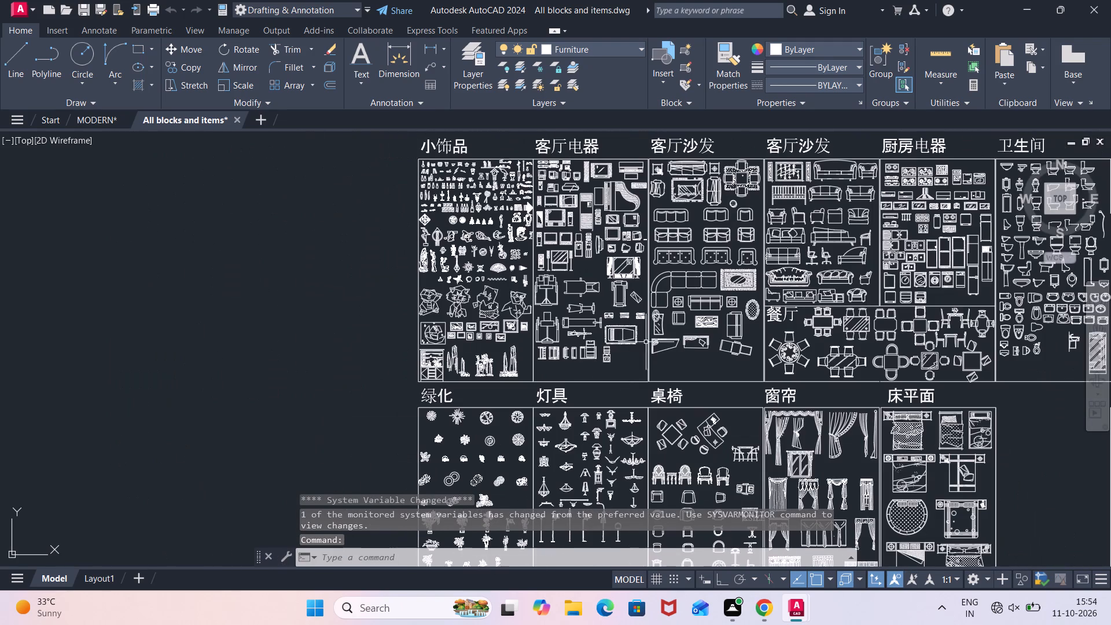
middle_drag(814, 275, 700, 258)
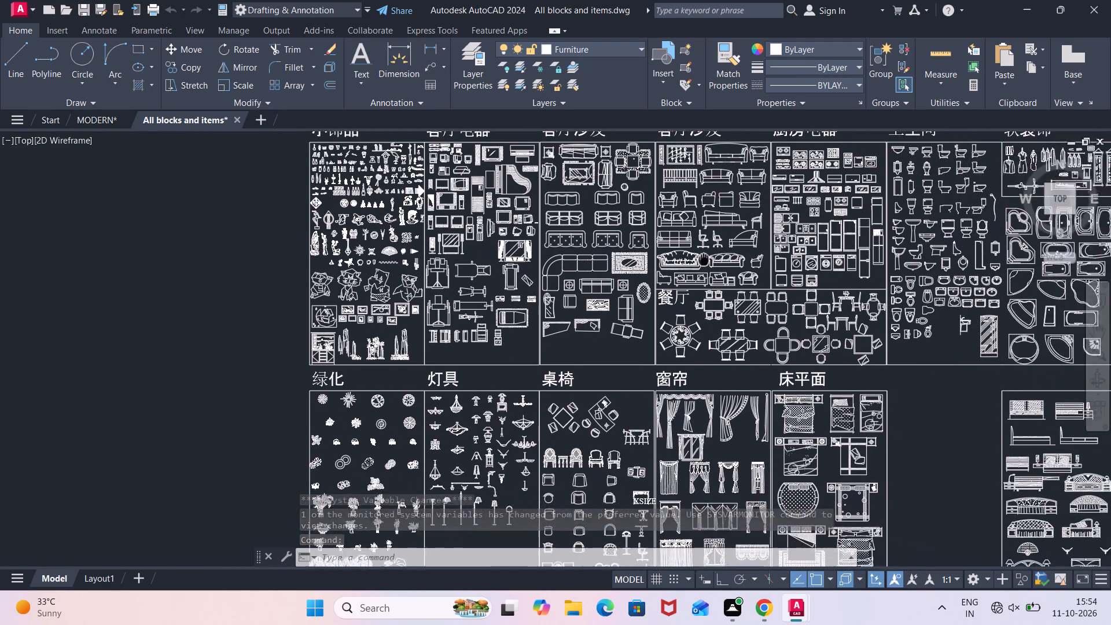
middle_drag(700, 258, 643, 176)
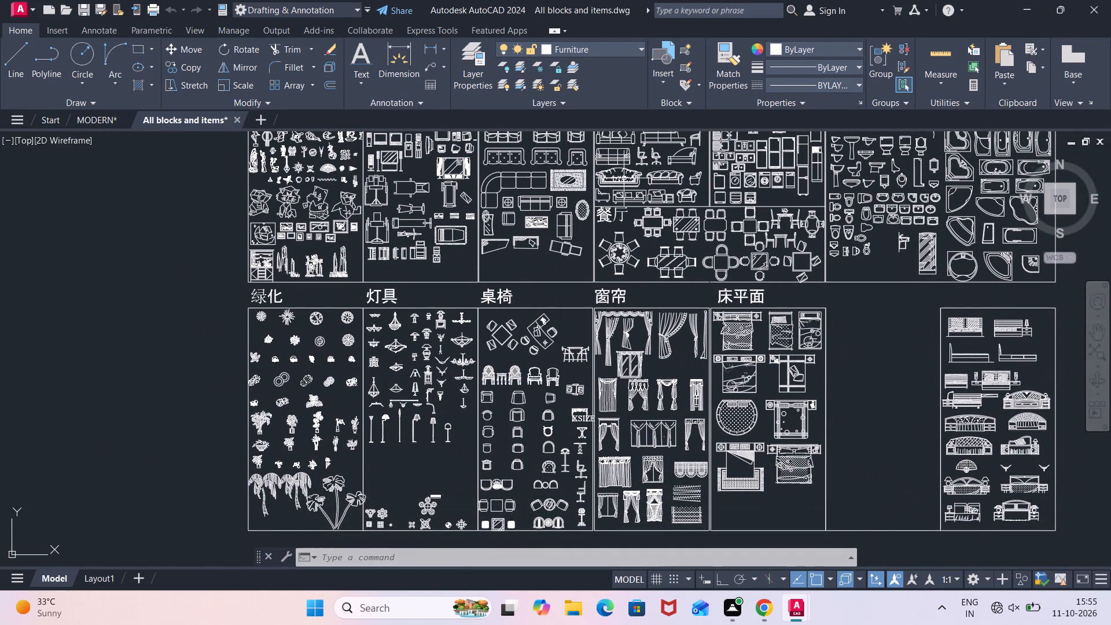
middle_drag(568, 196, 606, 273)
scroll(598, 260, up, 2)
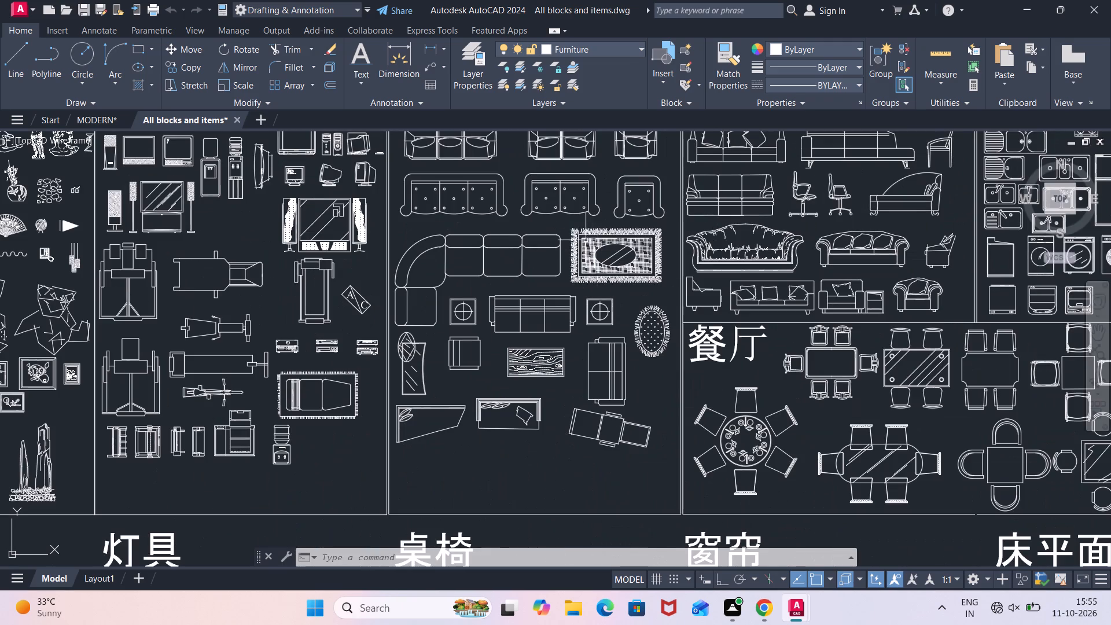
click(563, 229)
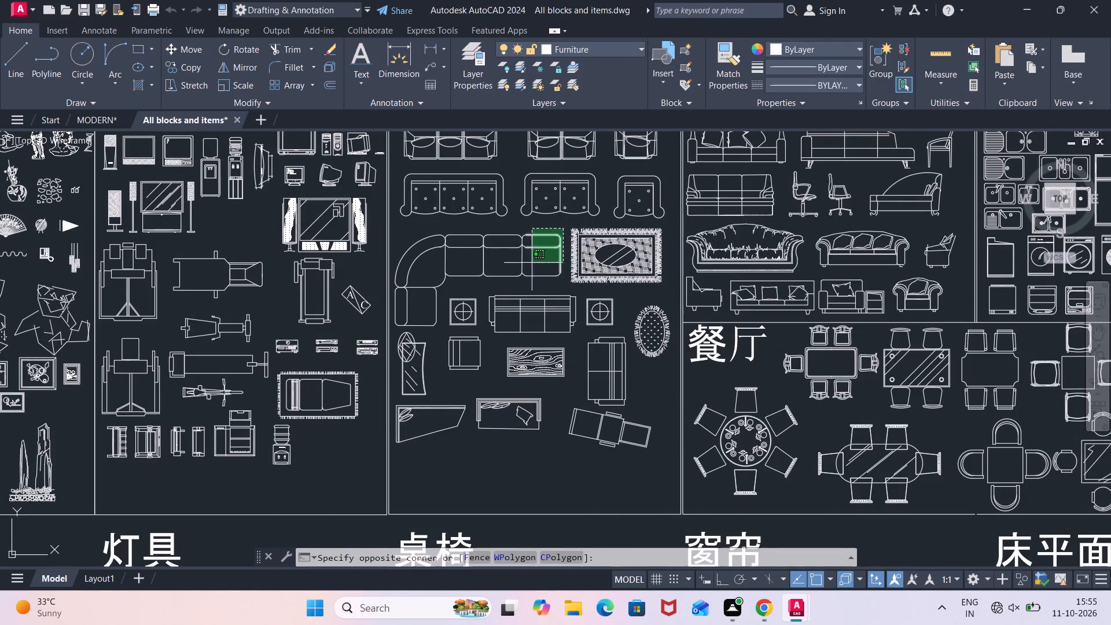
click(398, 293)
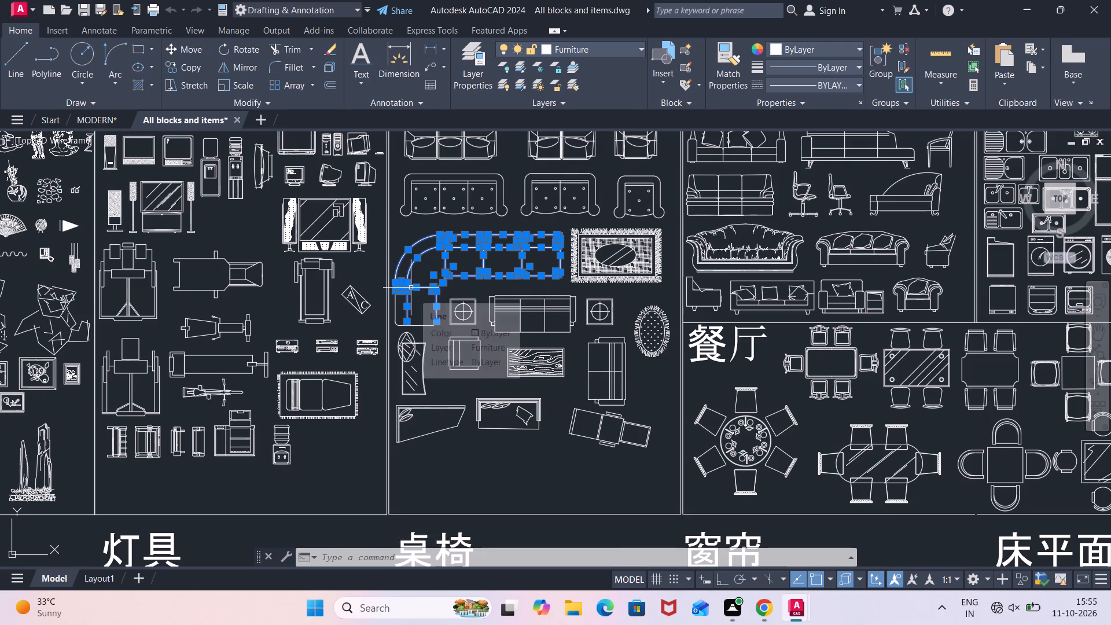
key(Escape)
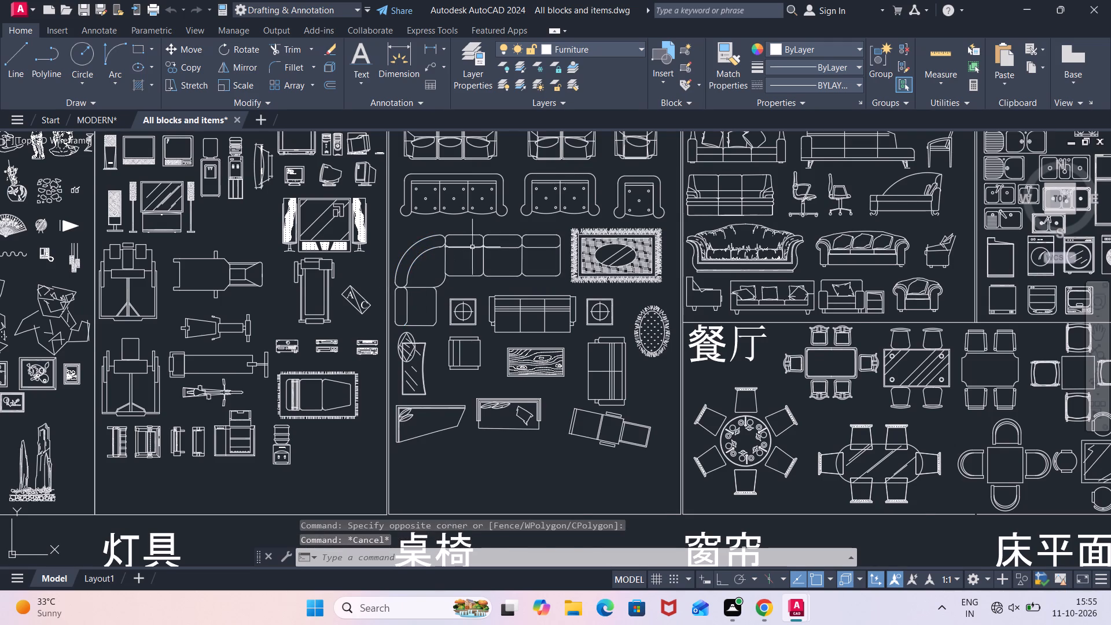
Copy the front-view sofa with three loose pillows from the 客厅沙发 section above the dining sets to the clipboard.
scroll(549, 209, down, 1)
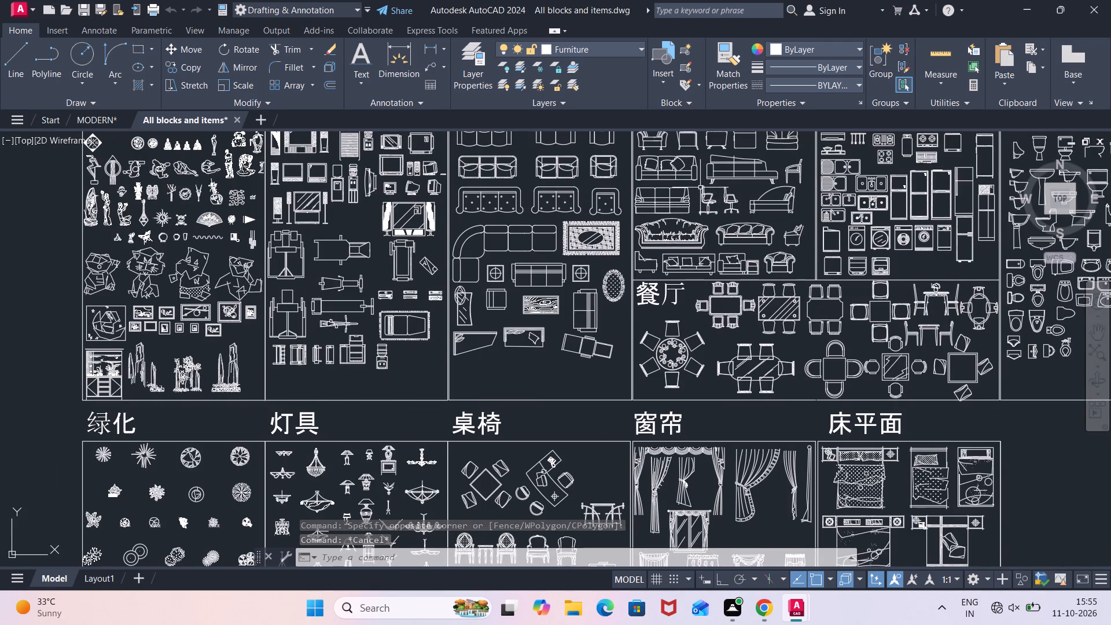
middle_drag(699, 181, 699, 230)
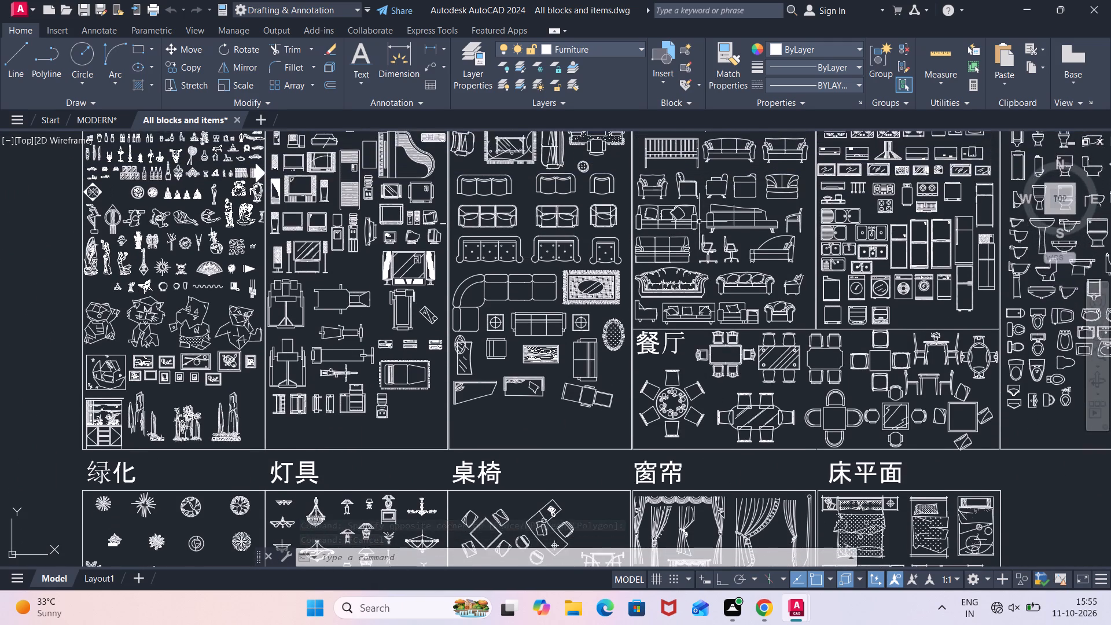
scroll(699, 212, up, 2)
click(694, 190)
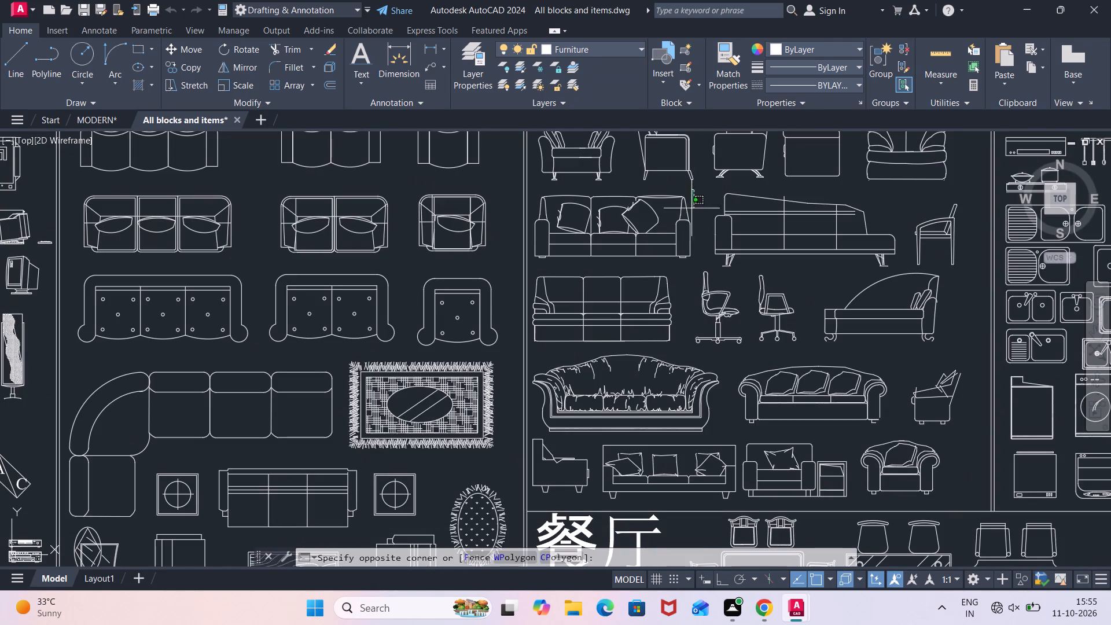
click(532, 263)
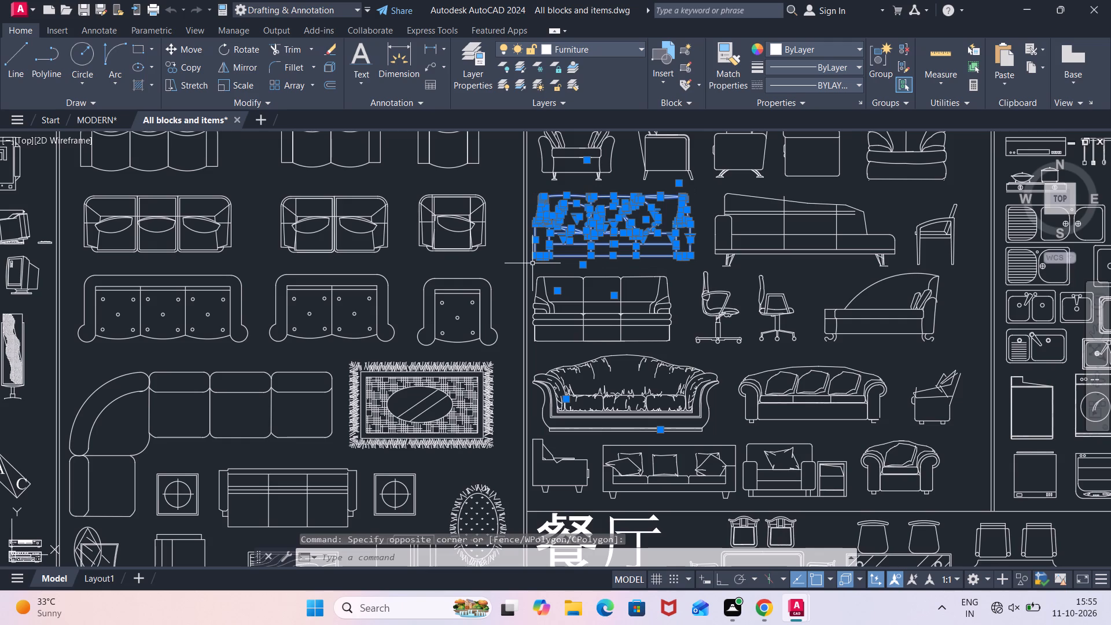
key(ctrl+c)
Paste the copied sofa into the MODERN drawing, rotated 270 degrees, in the drawing area along the right wall beside the window.
click(104, 116)
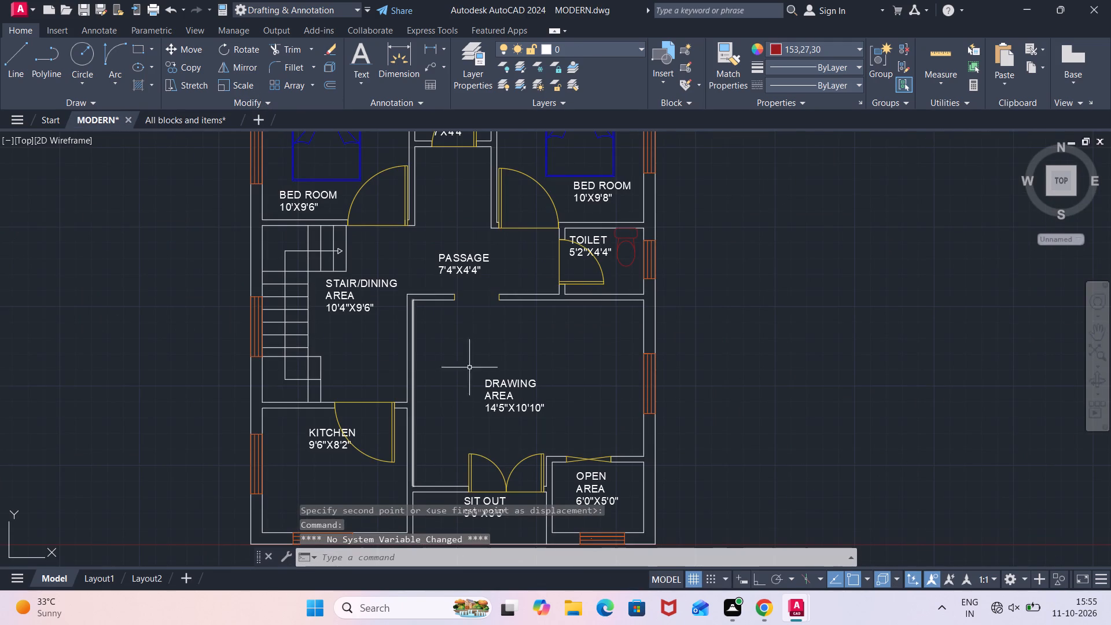
click(452, 390)
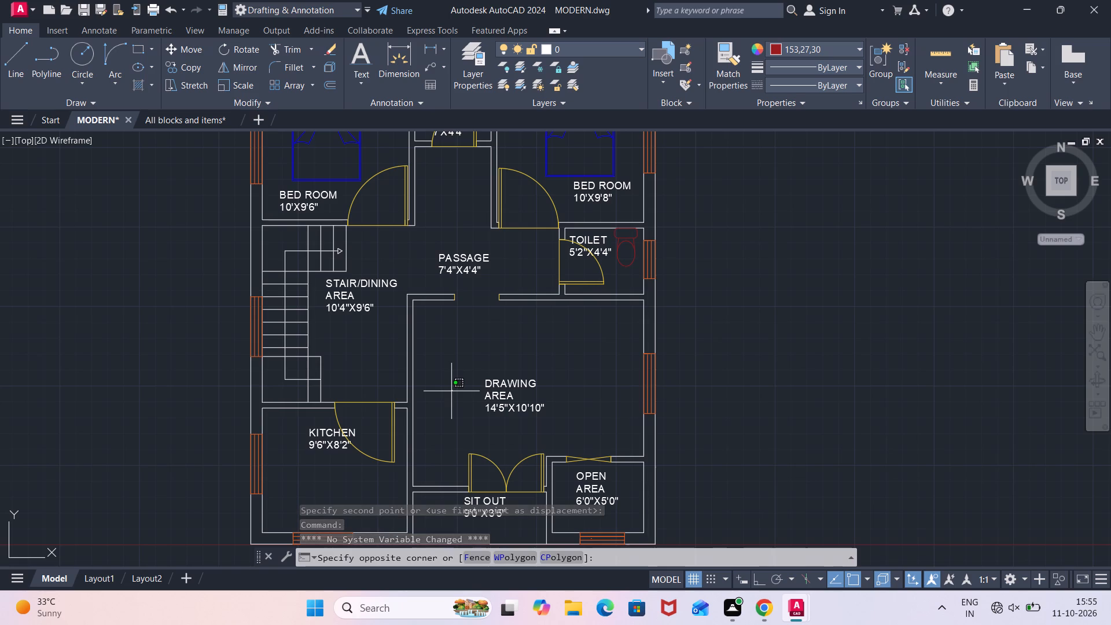
key(ctrl+v)
text(RO)
key(Return)
text(270)
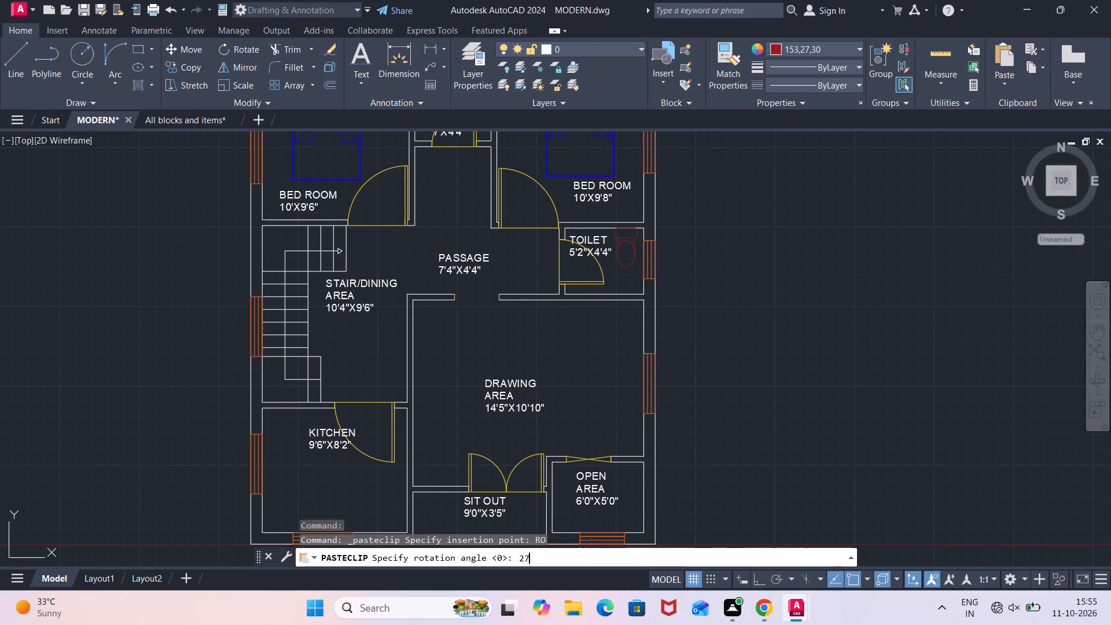
key(Return)
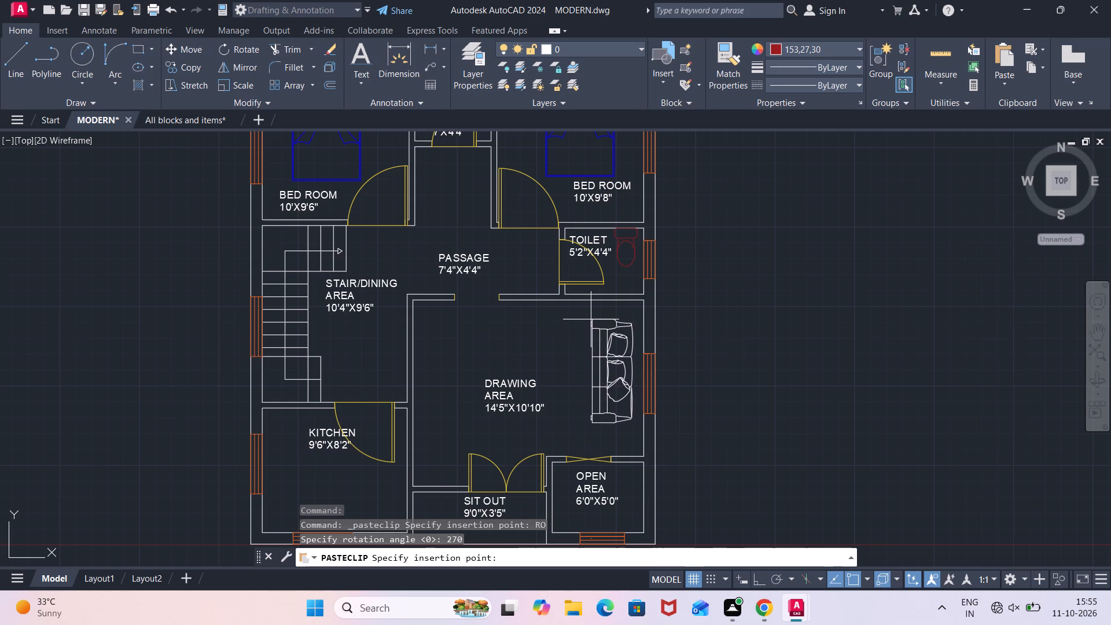
click(591, 319)
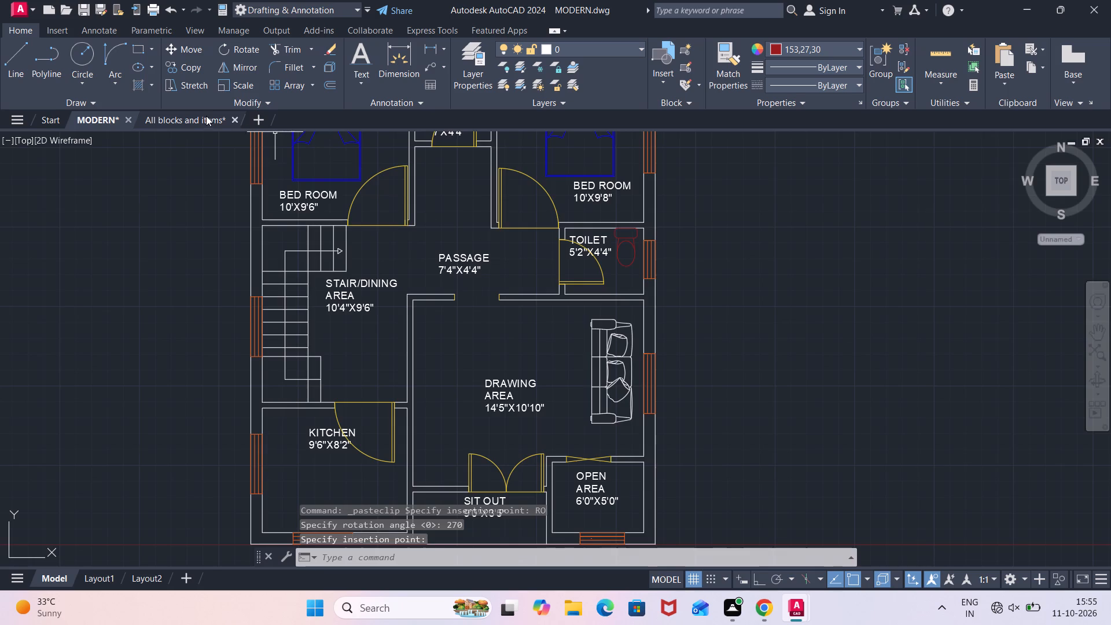
In the All blocks and items drawing, copy the two side-view armchairs below the slatted railing in the second 客厅沙发 section to the clipboard.
click(206, 116)
scroll(671, 319, down, 1)
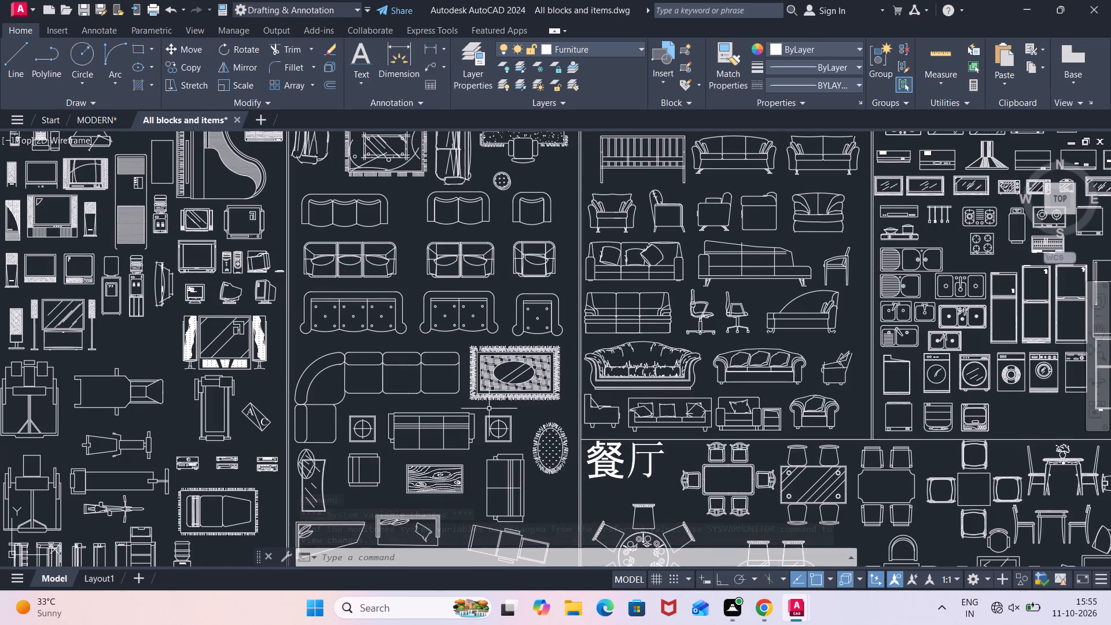
middle_drag(480, 405, 504, 321)
scroll(738, 216, down, 1)
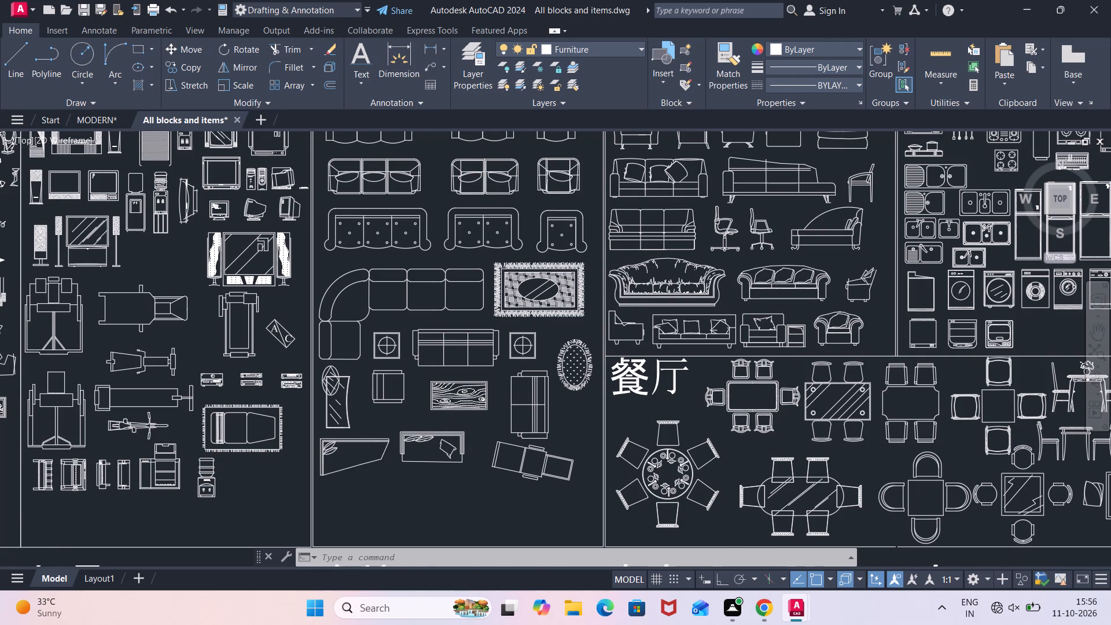
middle_drag(738, 216, 693, 328)
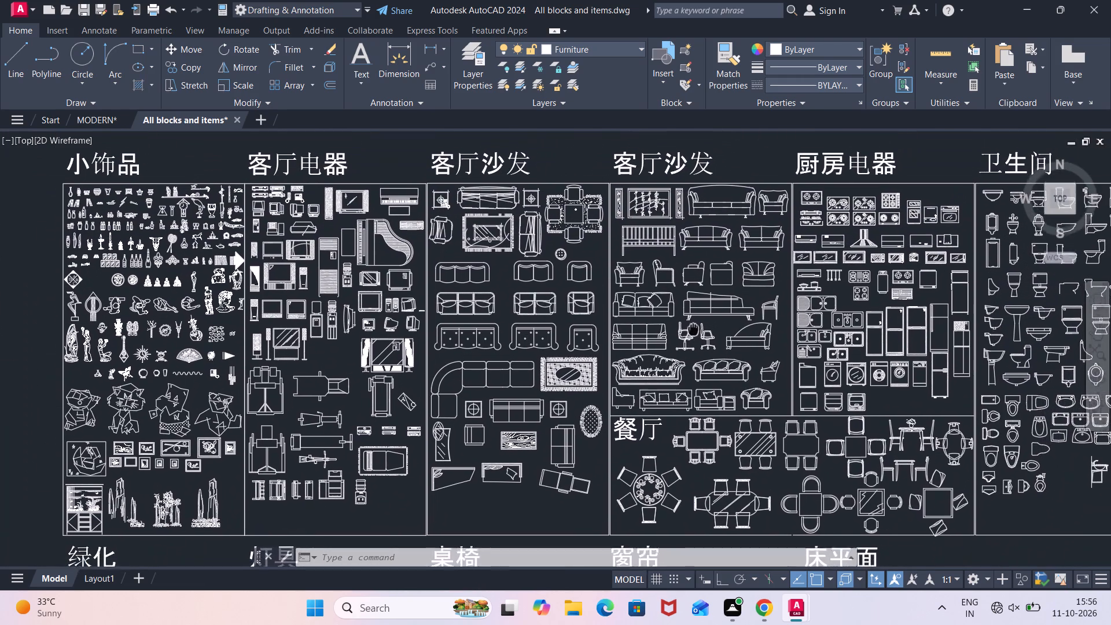
middle_drag(693, 328, 713, 314)
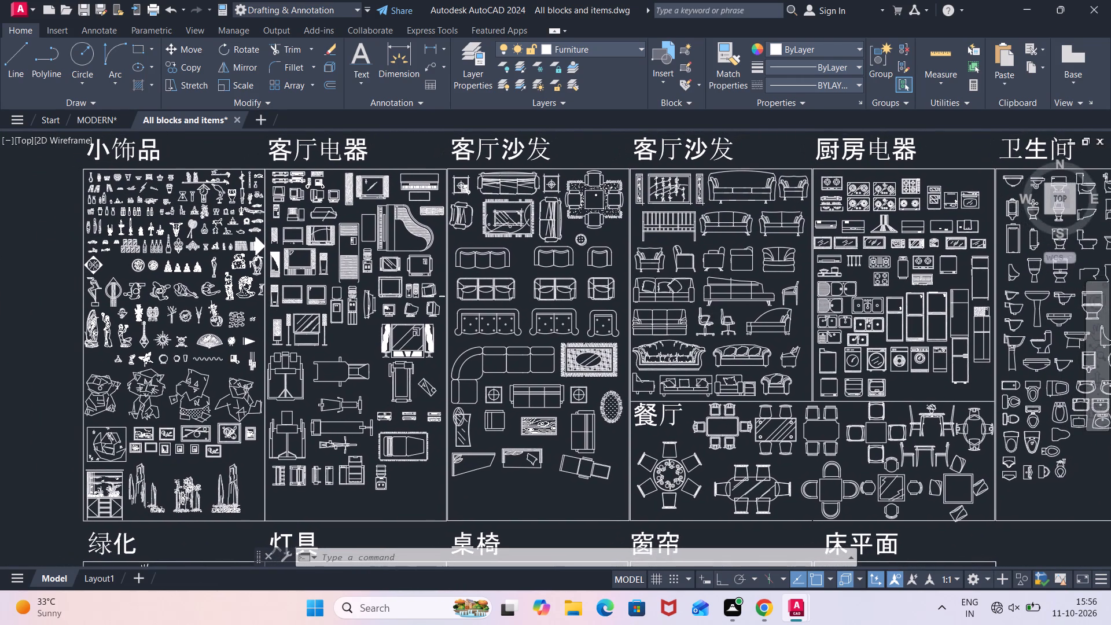
scroll(529, 214, up, 3)
scroll(531, 211, down, 1)
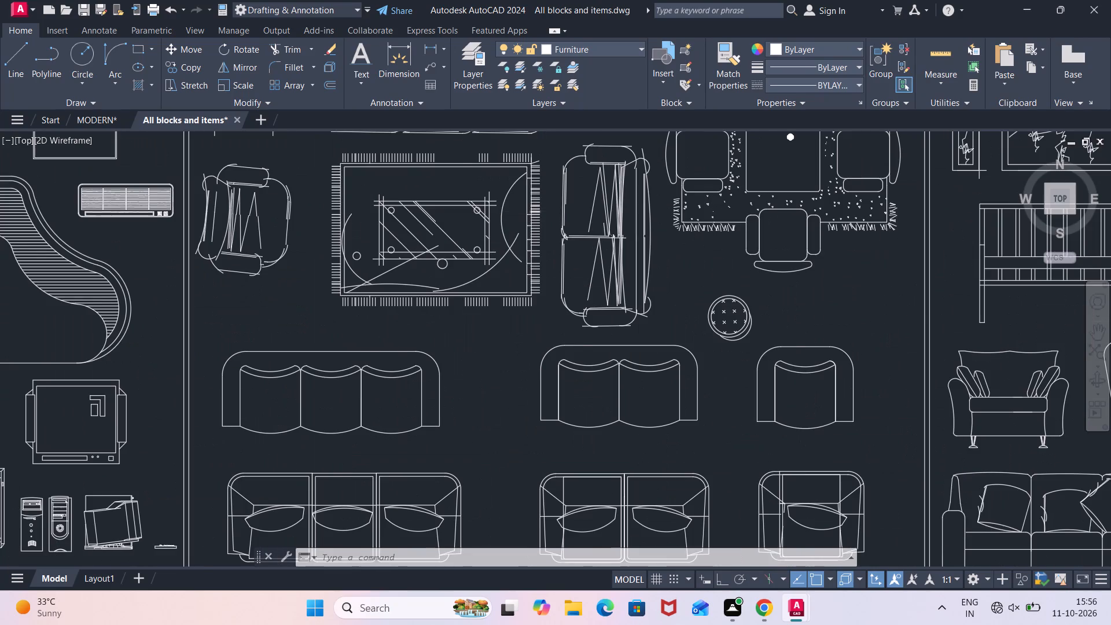
scroll(766, 331, down, 1)
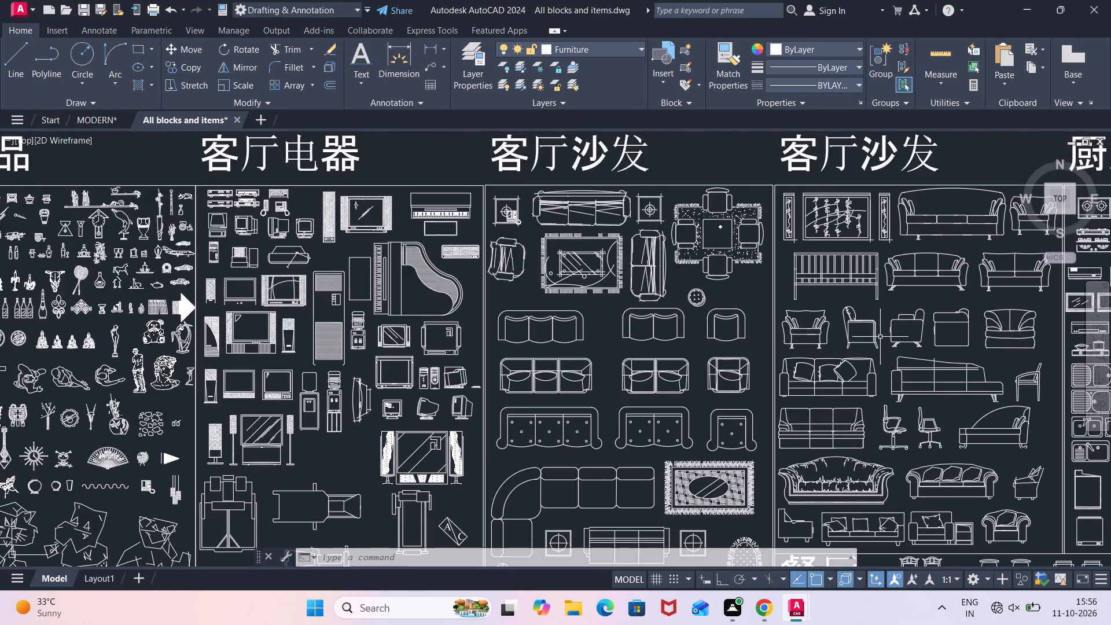
click(833, 299)
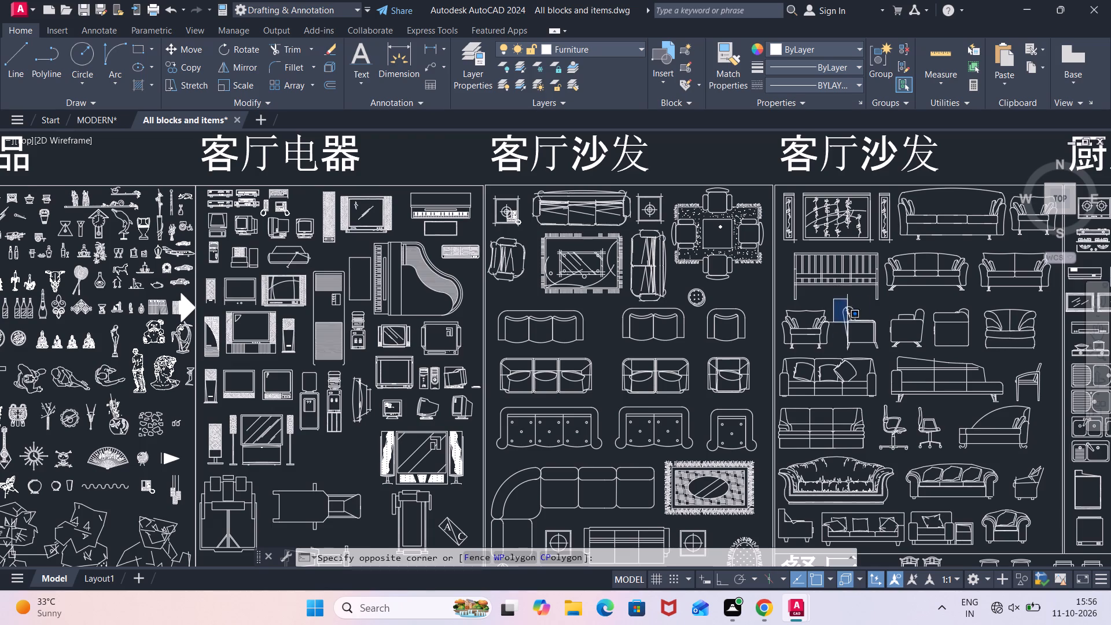
click(928, 352)
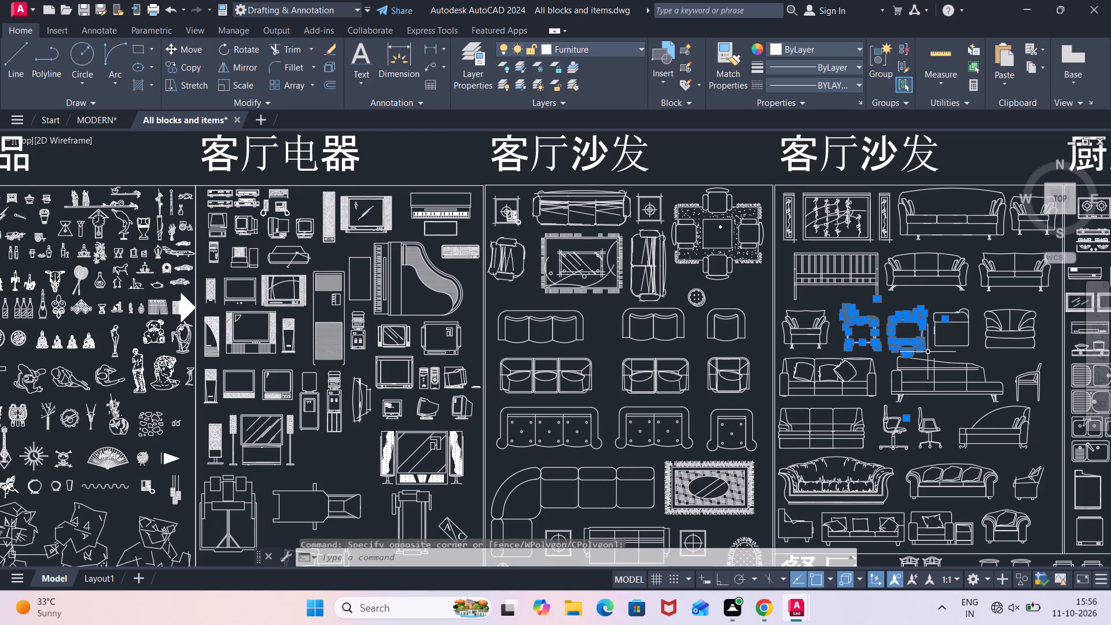
key(ctrl+c)
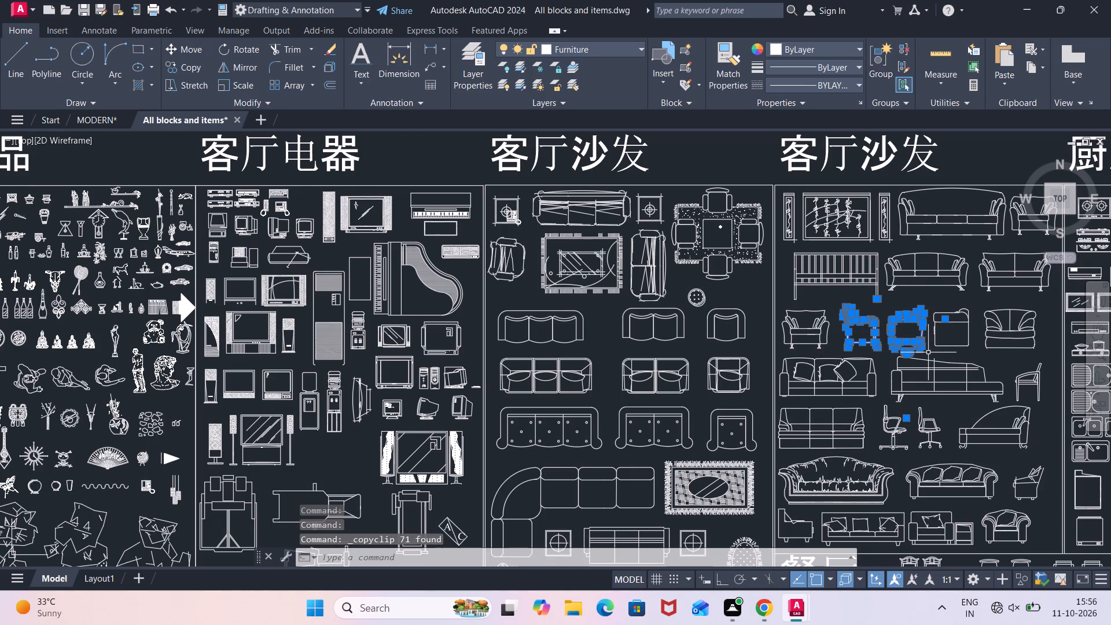
Paste the two armchairs into the MODERN drawing area, rotated 270 degrees, one above the other just left of the sofa.
click(109, 118)
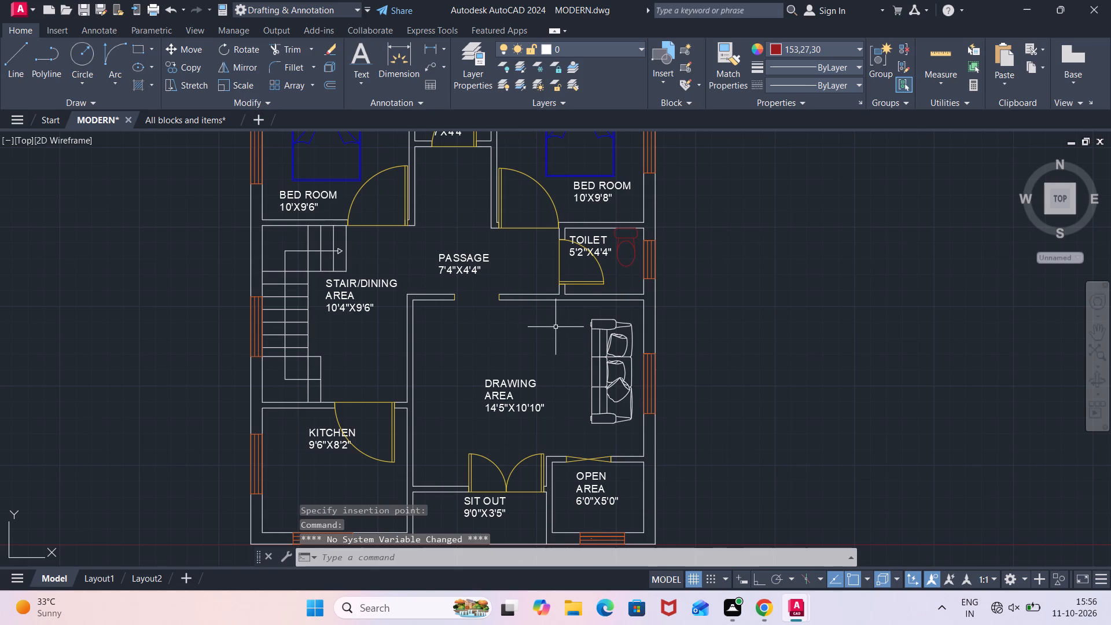
click(555, 328)
key(ctrl+v)
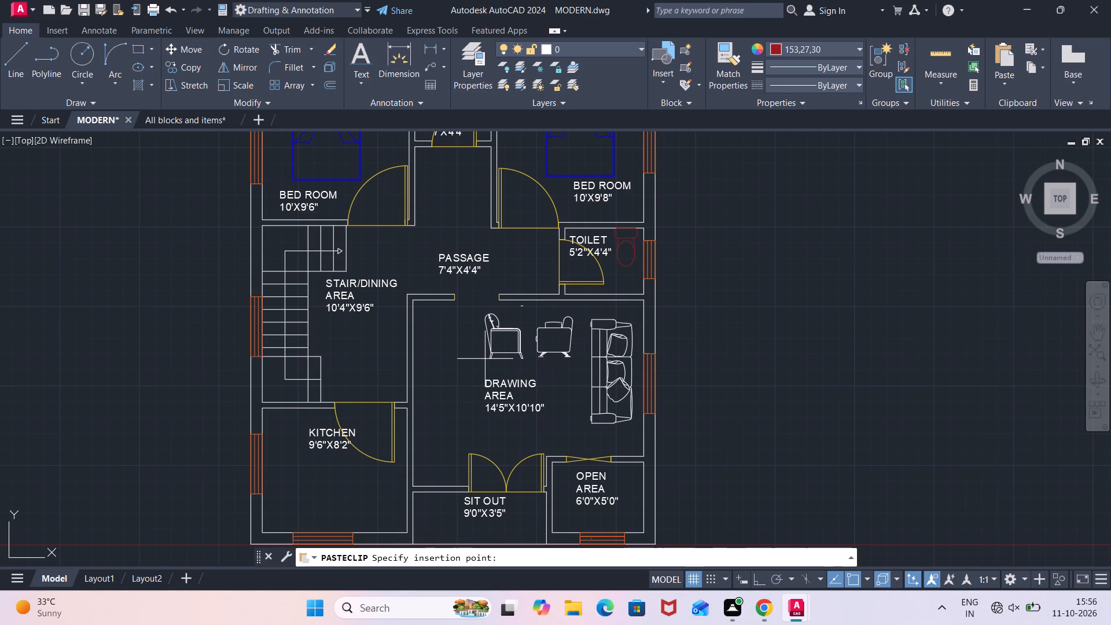
text(RO)
key(Return)
text(180)
key(Return)
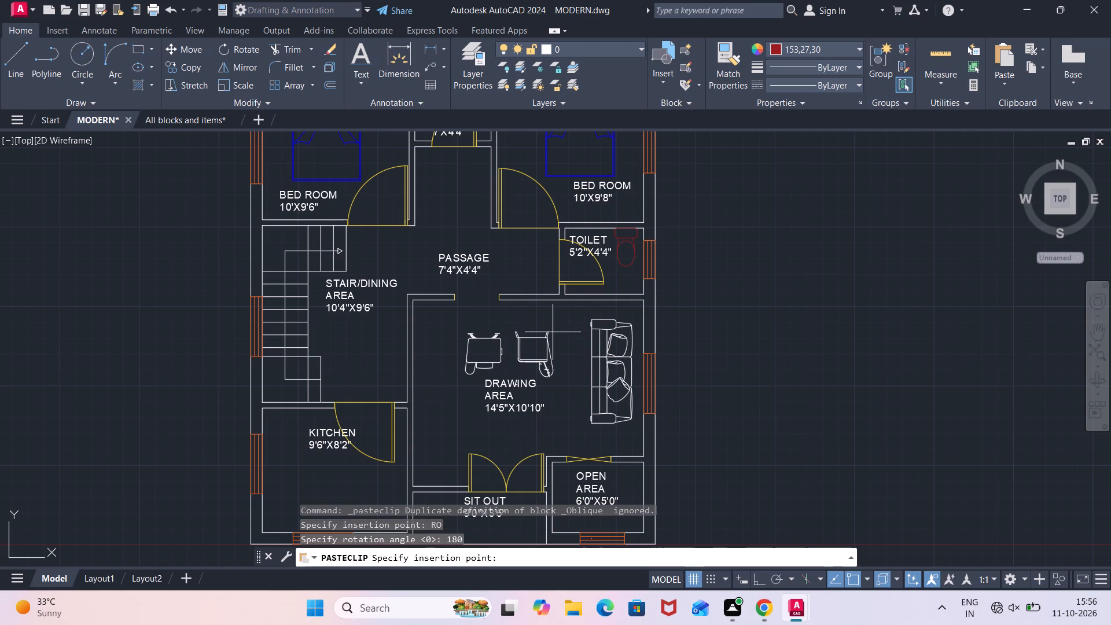
text(RO)
key(Return)
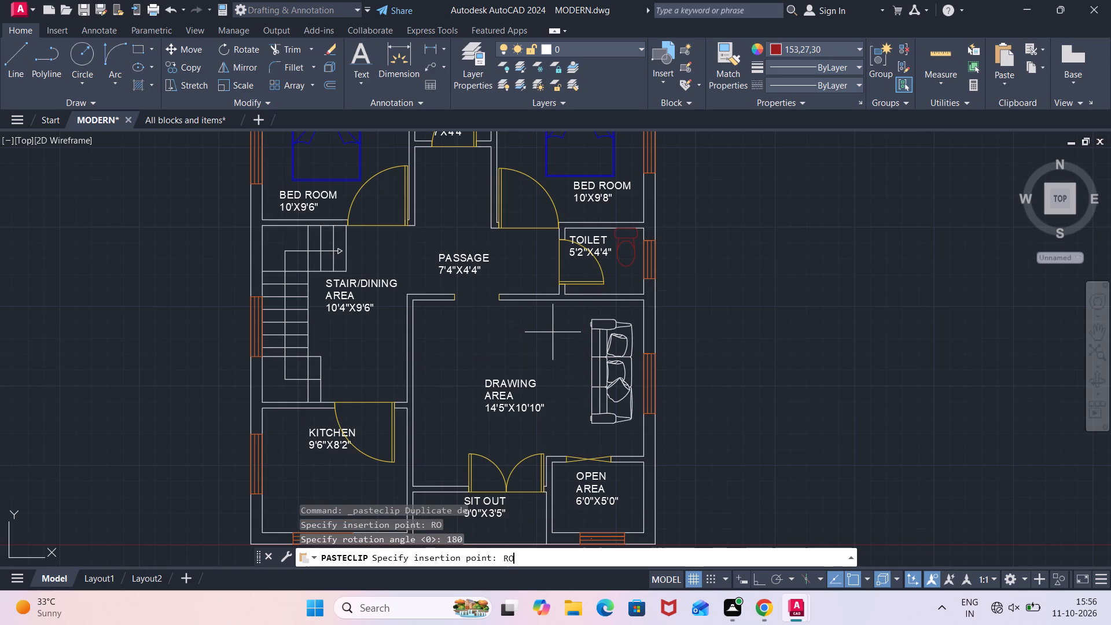
text(270)
key(Return)
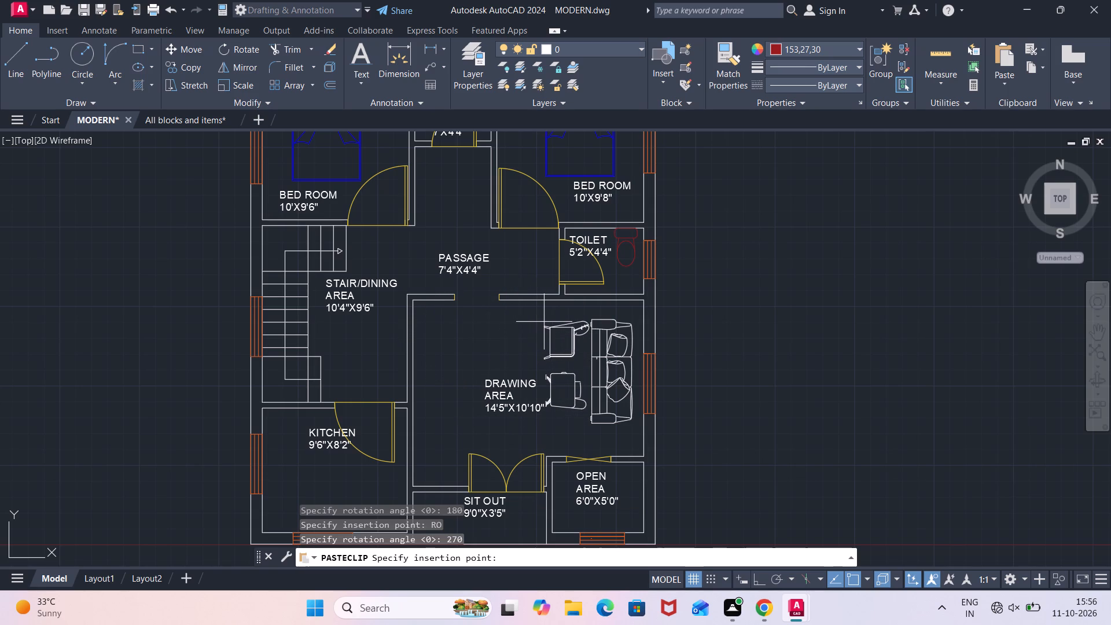
click(544, 322)
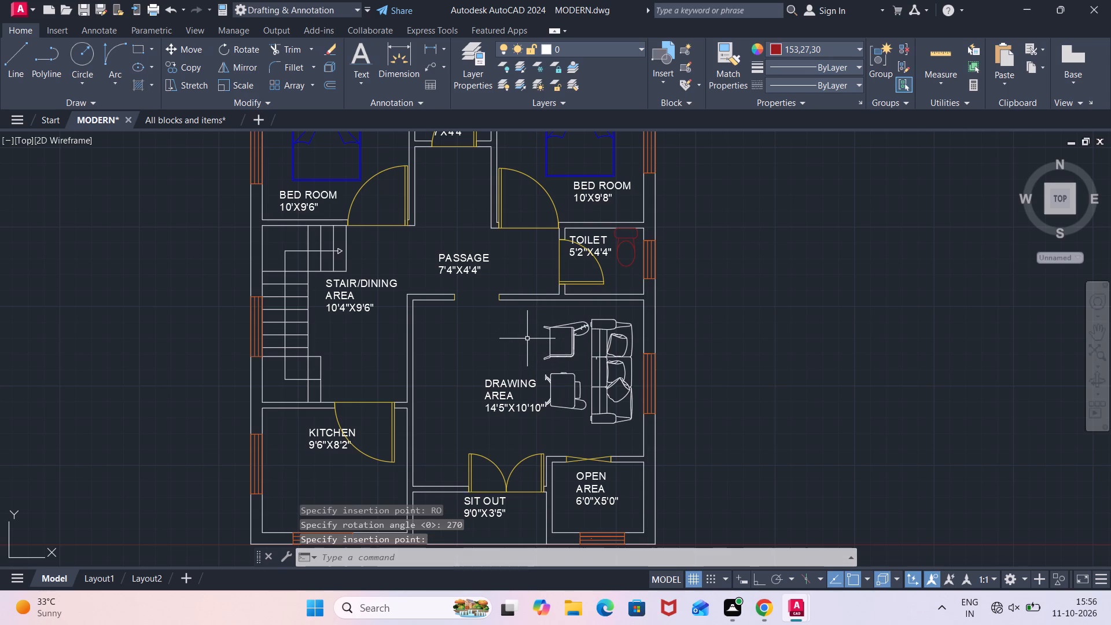
In the All blocks and items drawing, copy the two-burner stove beside the gas cylinder in the 厨房电器 section to the clipboard.
scroll(527, 339, down, 1)
scroll(512, 337, up, 1)
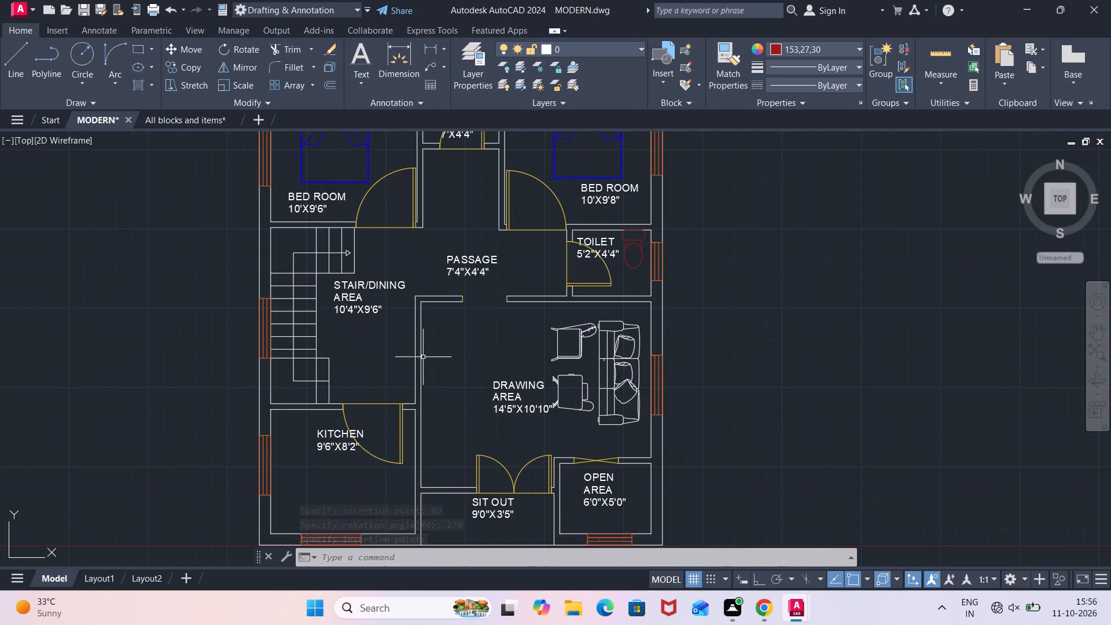
middle_drag(385, 369, 393, 352)
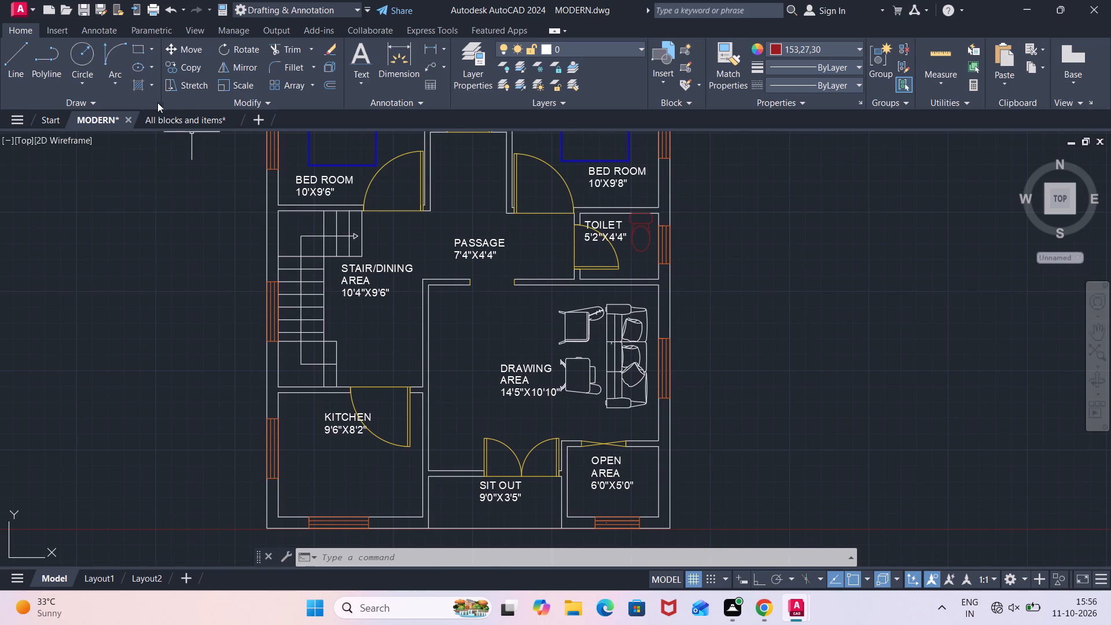
click(168, 119)
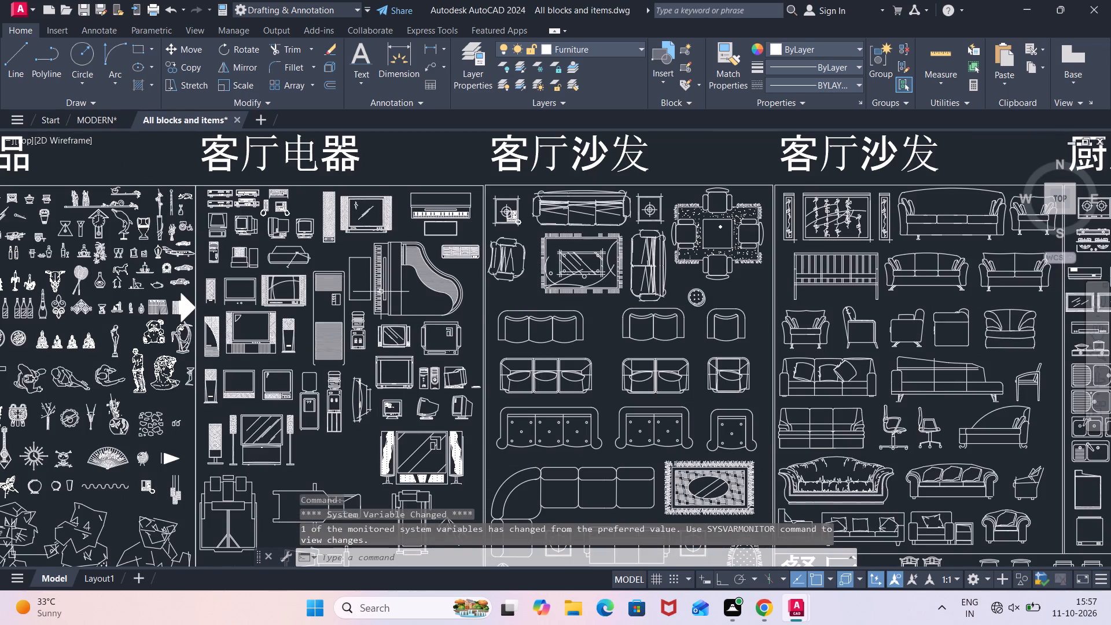
middle_drag(558, 318, 358, 322)
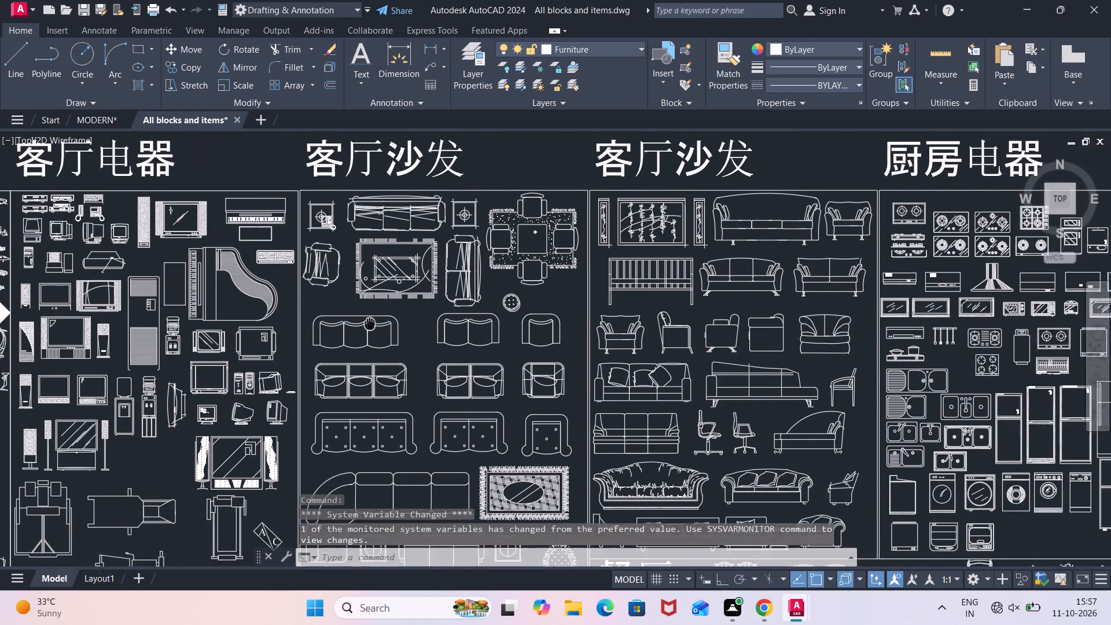
middle_drag(358, 322, 183, 304)
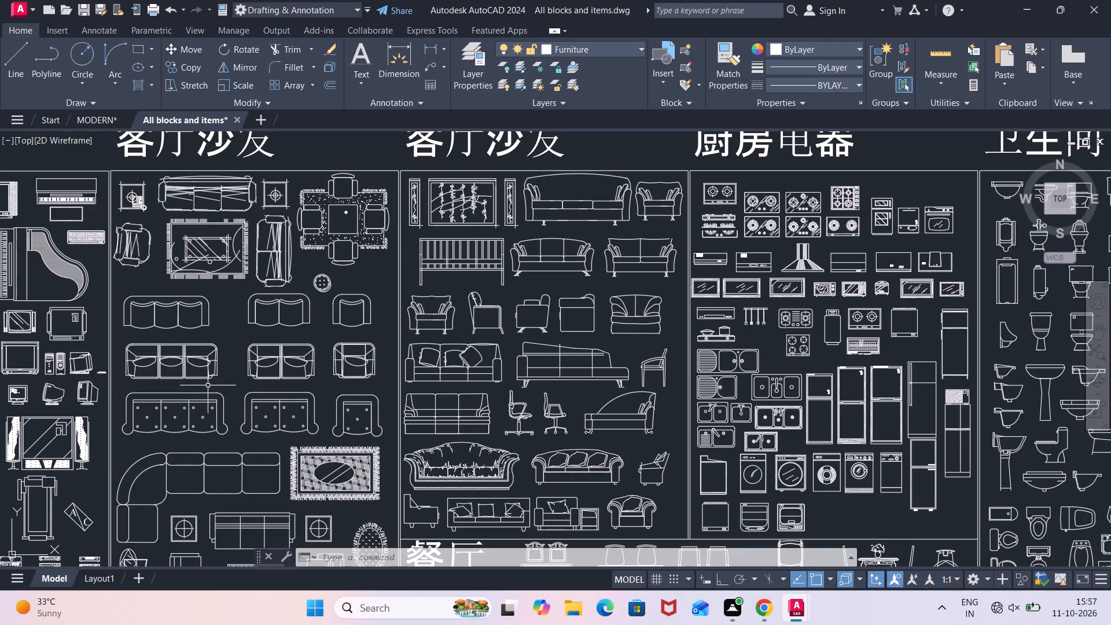
middle_drag(226, 382, 0, 439)
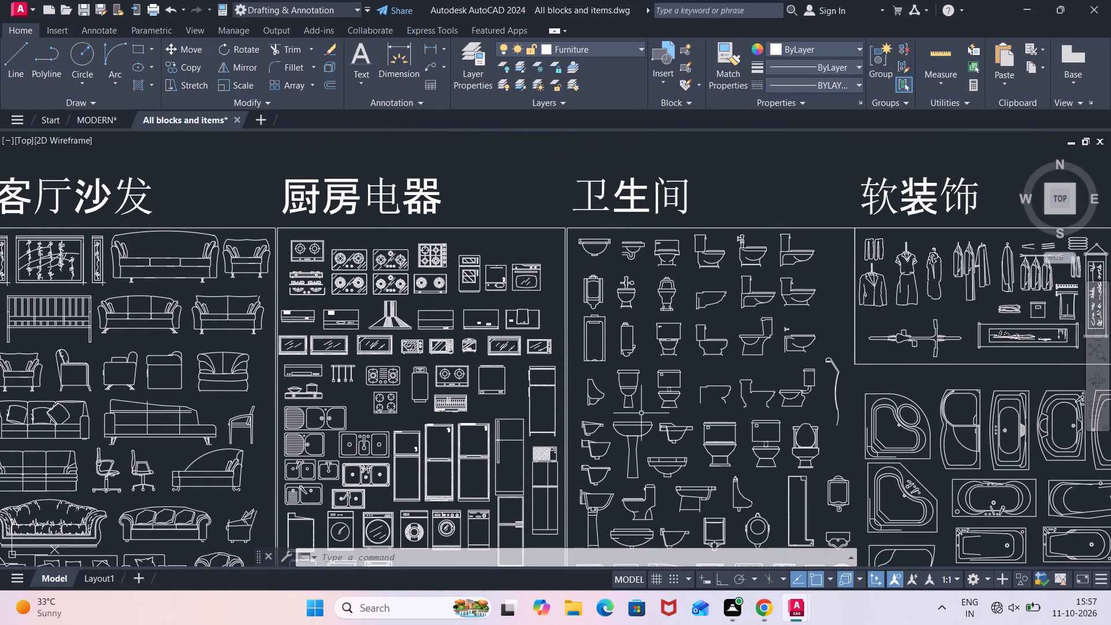
middle_drag(577, 405, 657, 392)
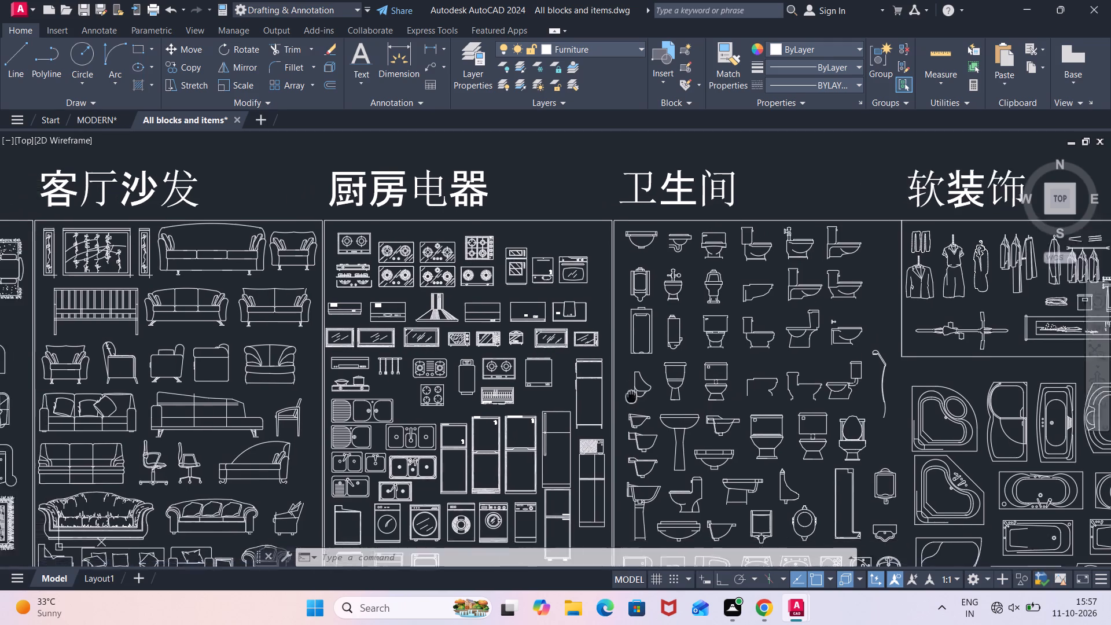
middle_drag(657, 392, 994, 371)
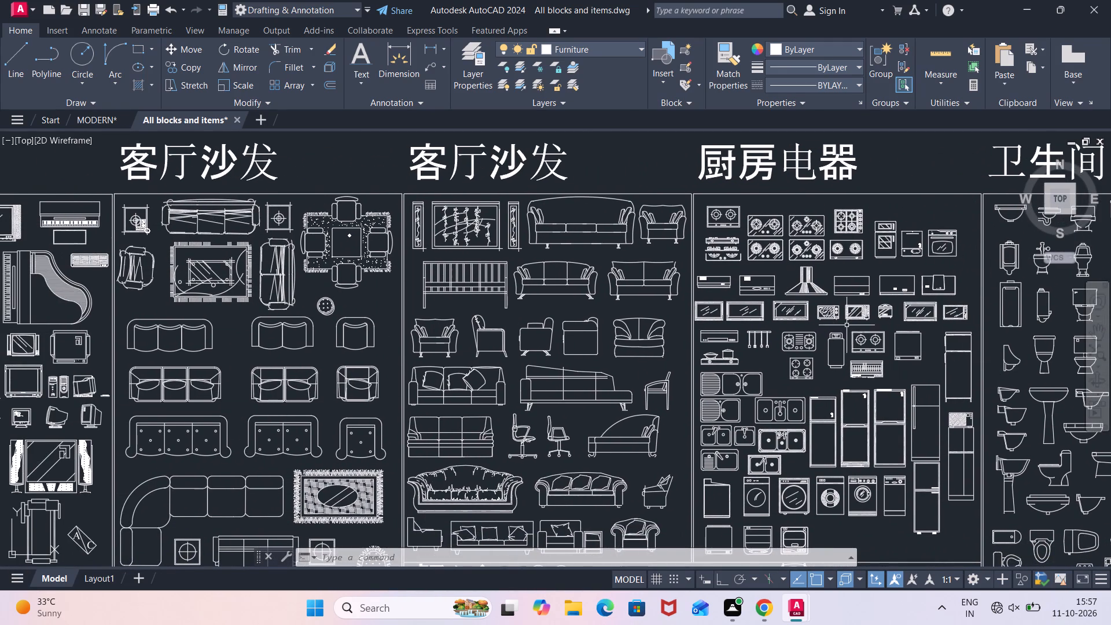
scroll(847, 325, up, 2)
click(847, 325)
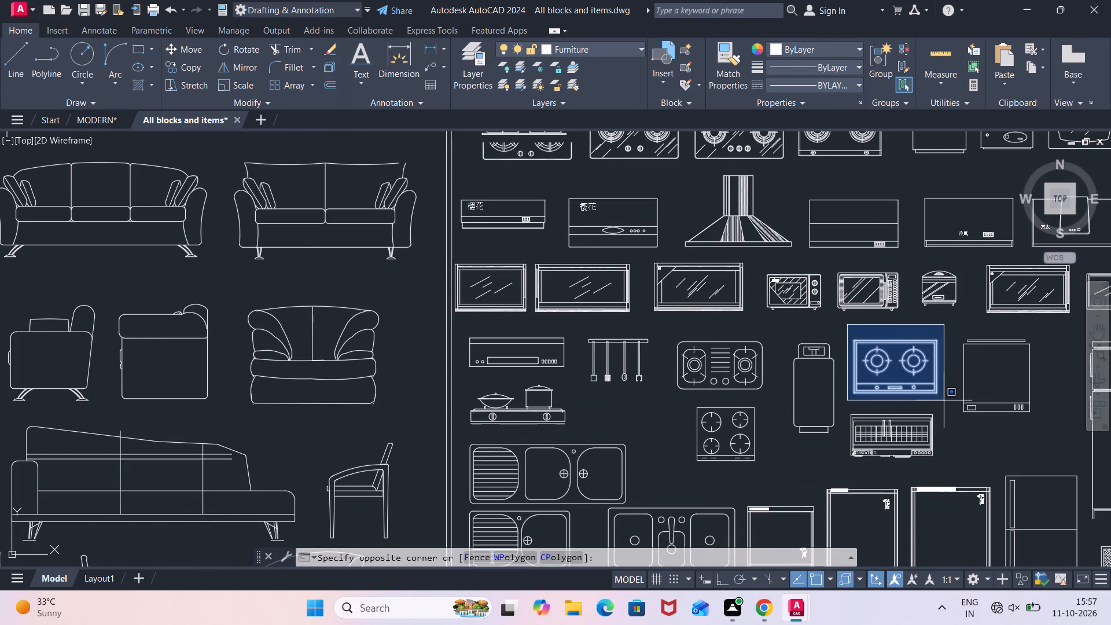
click(945, 398)
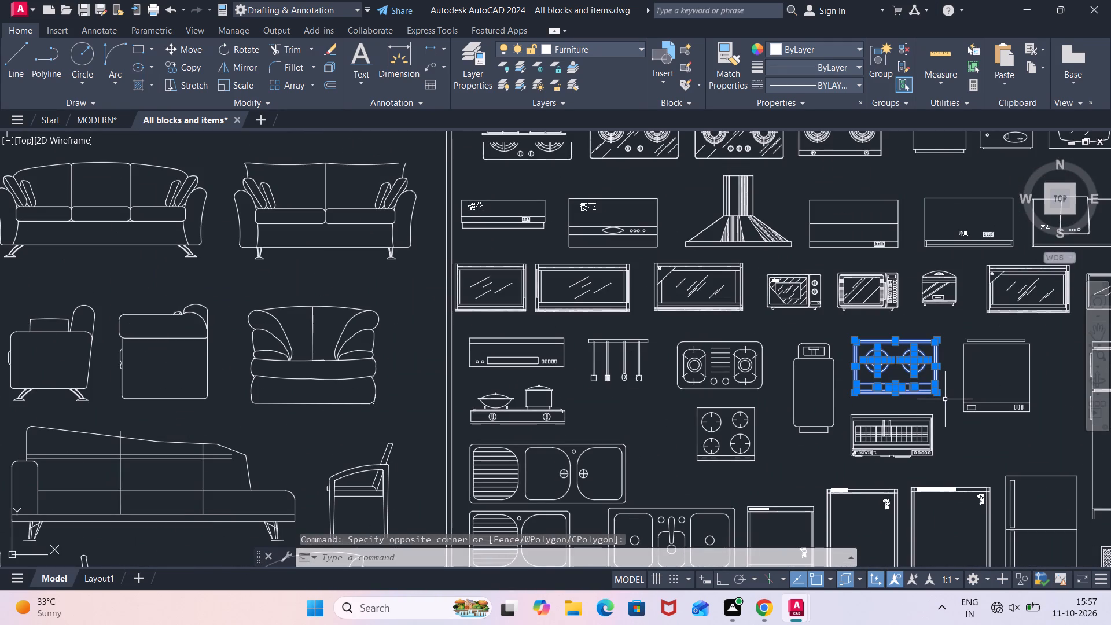
key(ctrl+c)
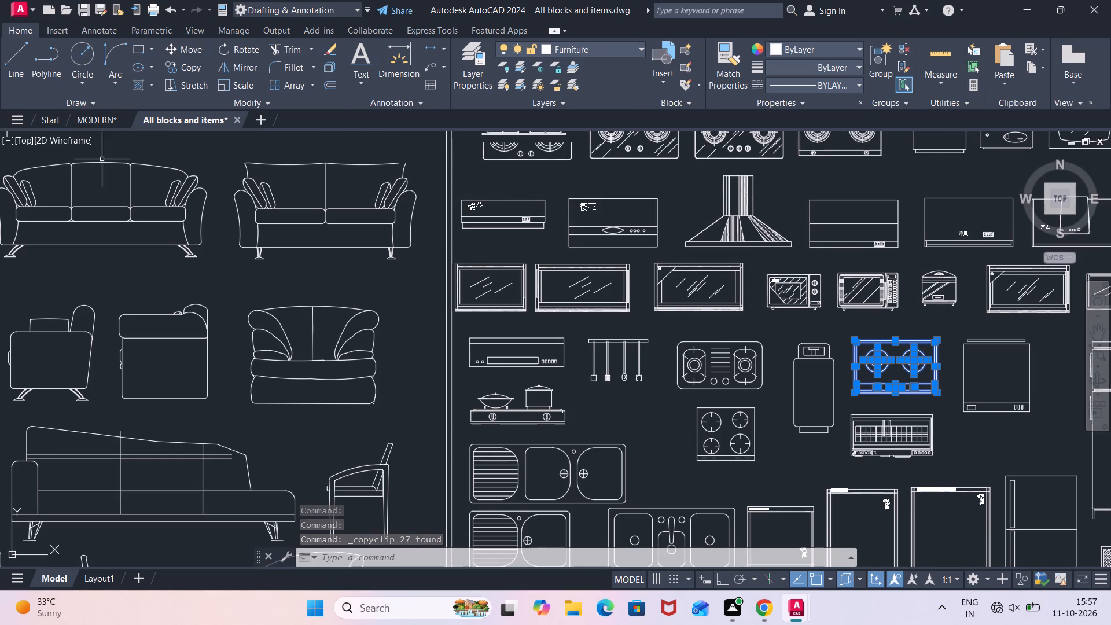
Paste the copied two-burner stove into the MODERN drawing, rotated 180 degrees, in the kitchen near the bottom wall above the window.
click(98, 117)
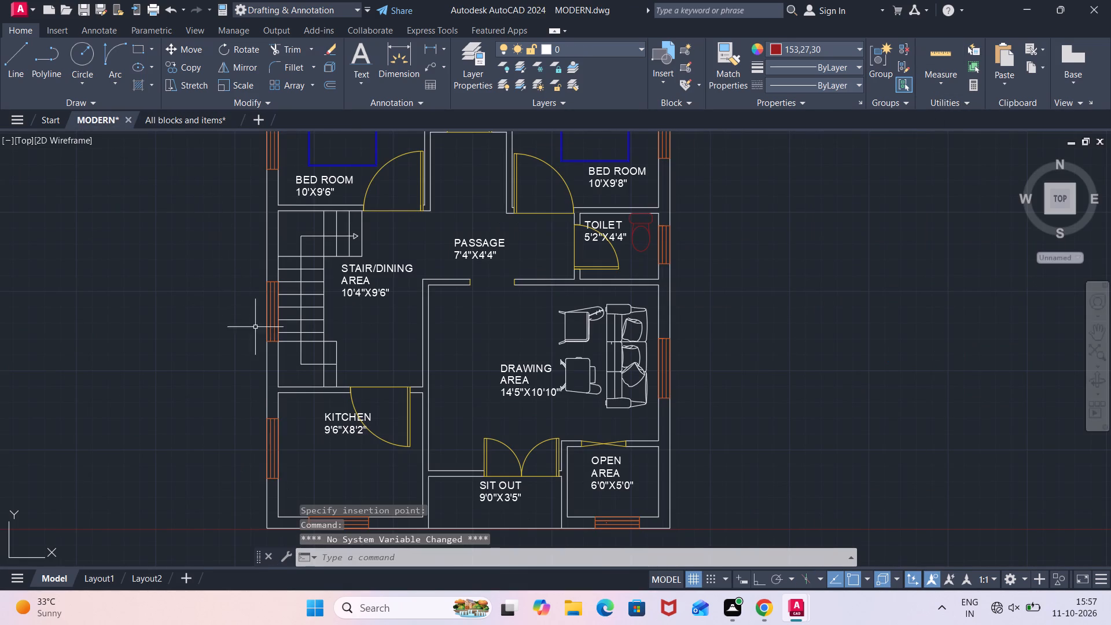
middle_drag(306, 456, 307, 448)
key(ctrl+v)
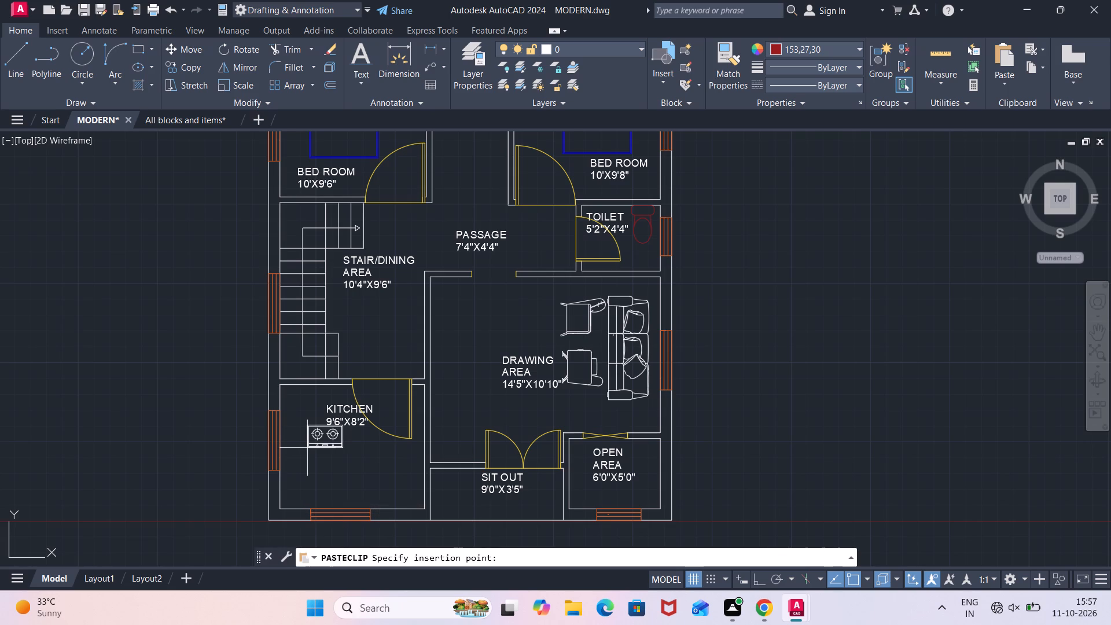
text(RO)
key(Return)
text(180)
key(Return)
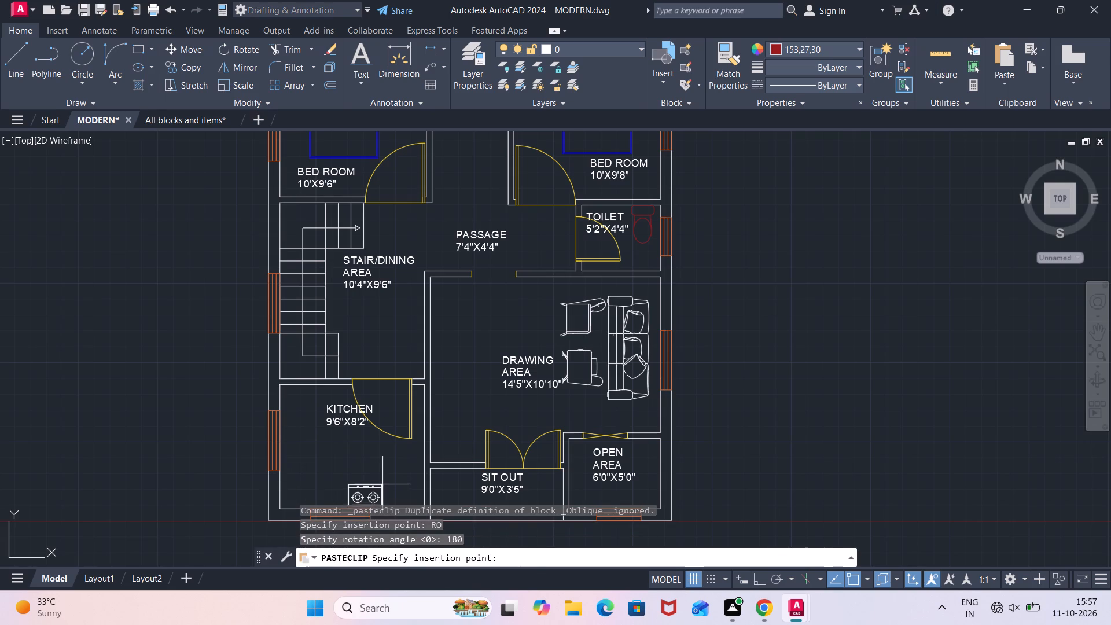
scroll(382, 478, up, 1)
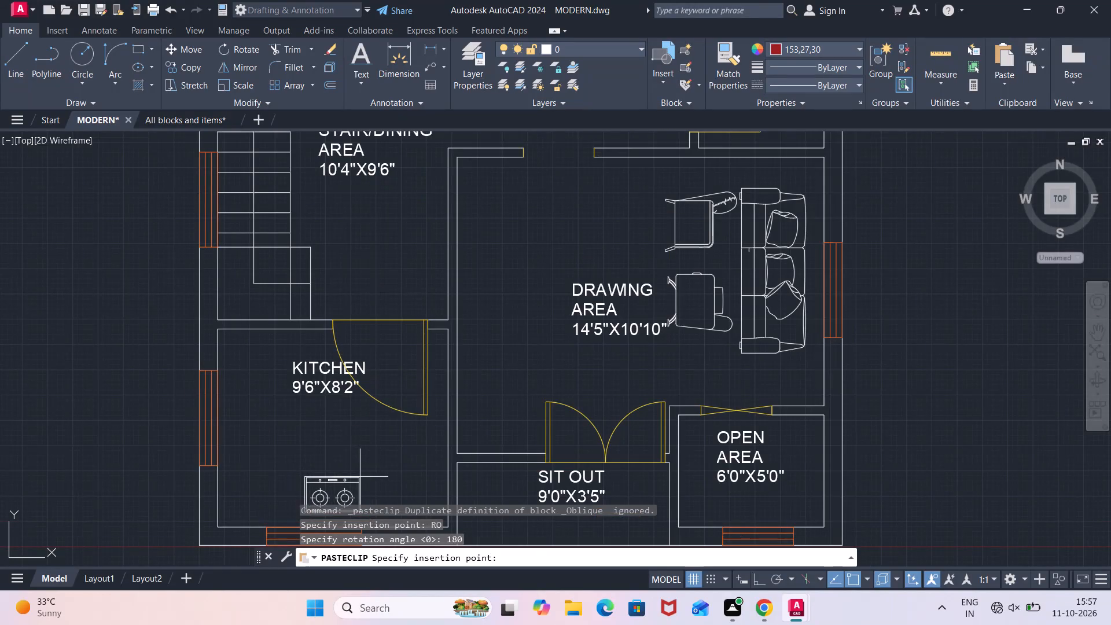
click(365, 476)
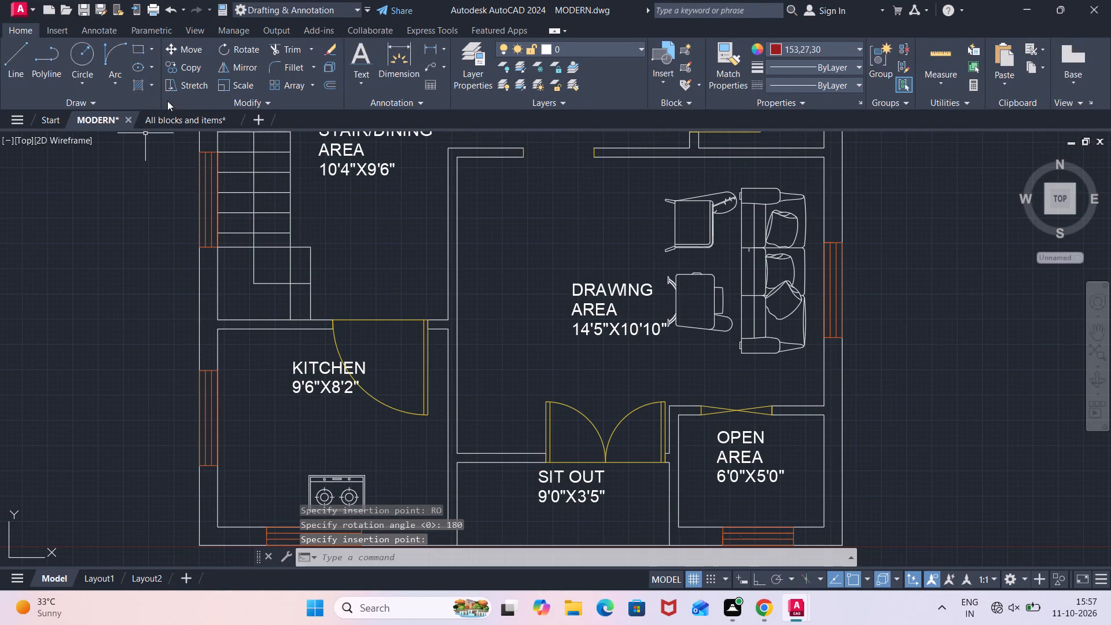
In the All blocks and items drawing, copy the left of the two microwaves above the gas cylinder to the clipboard.
click(161, 118)
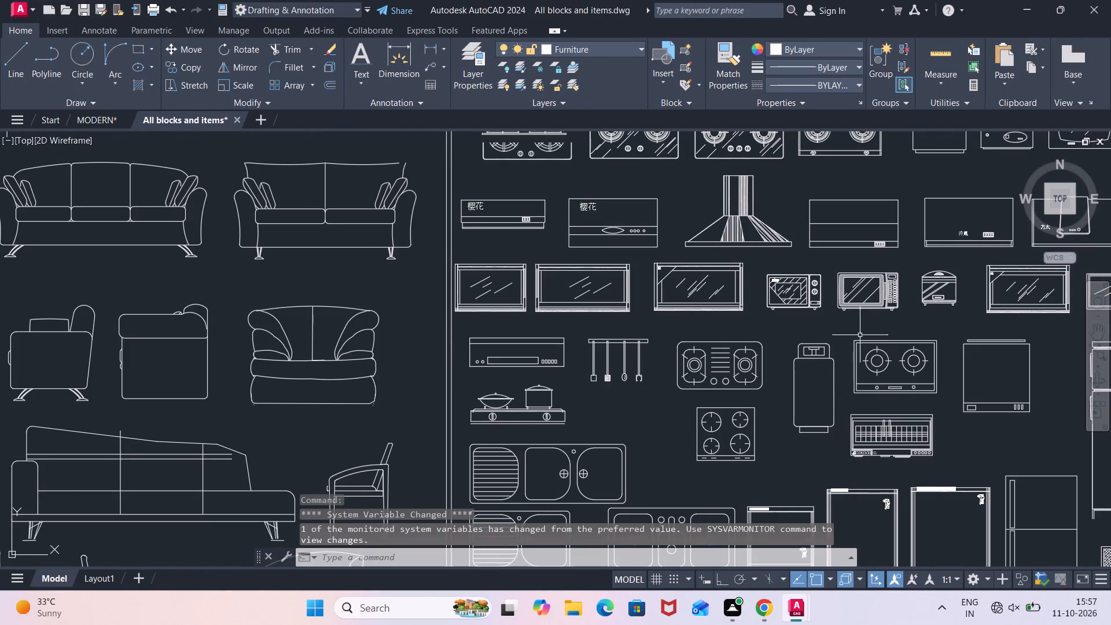
click(829, 265)
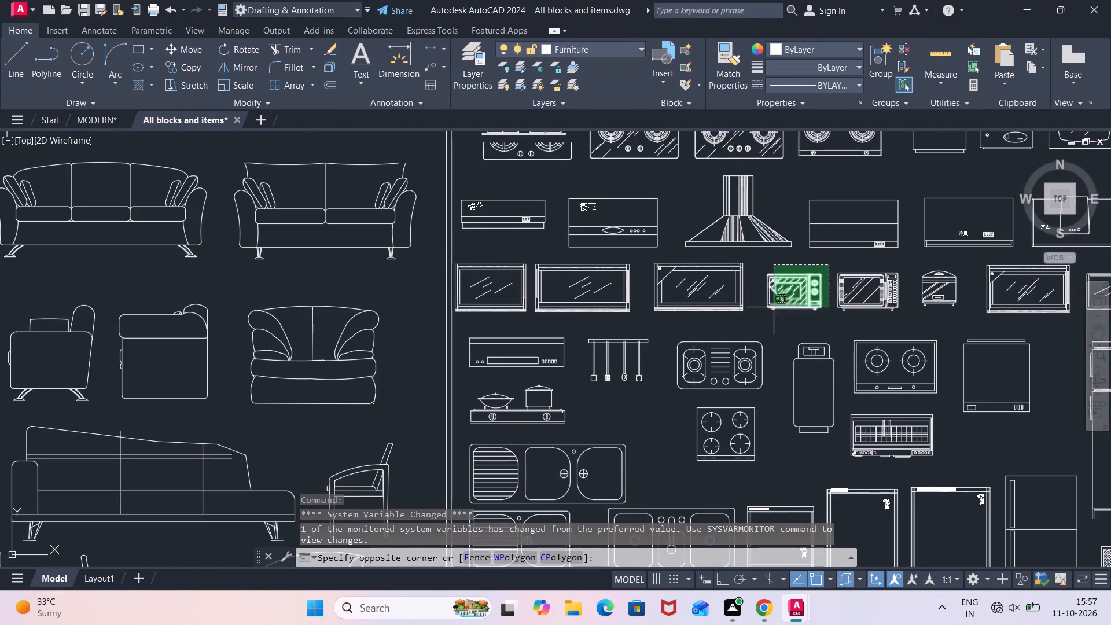
click(757, 319)
ctrl+click(757, 319)
key(ctrl+c)
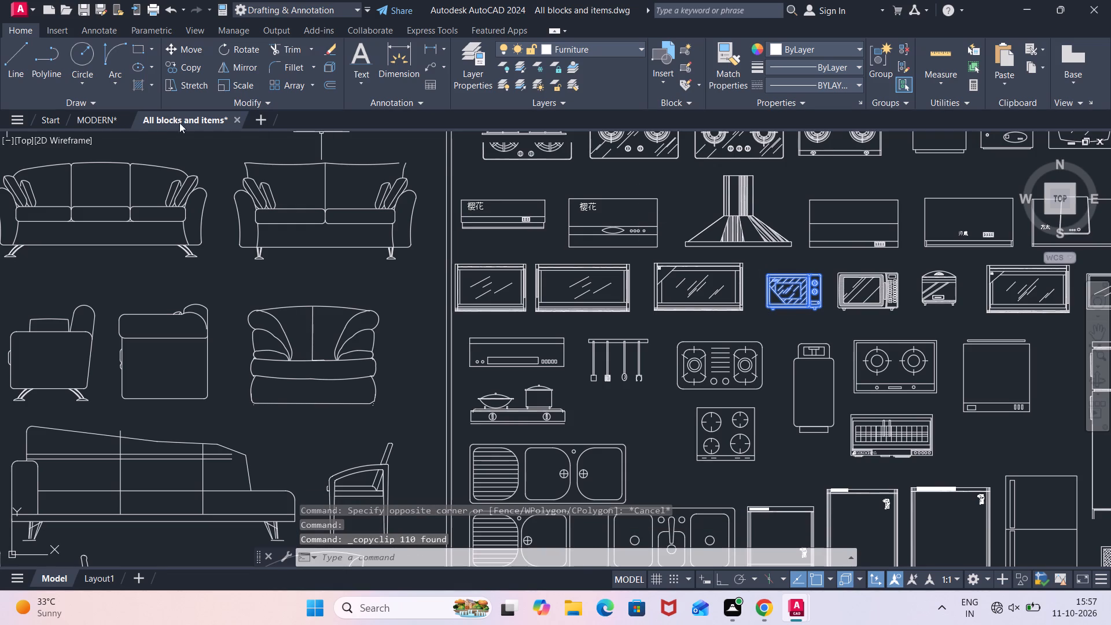
Paste the microwave into the MODERN drawing's kitchen, rotated 180 degrees, just left of the stove.
click(77, 117)
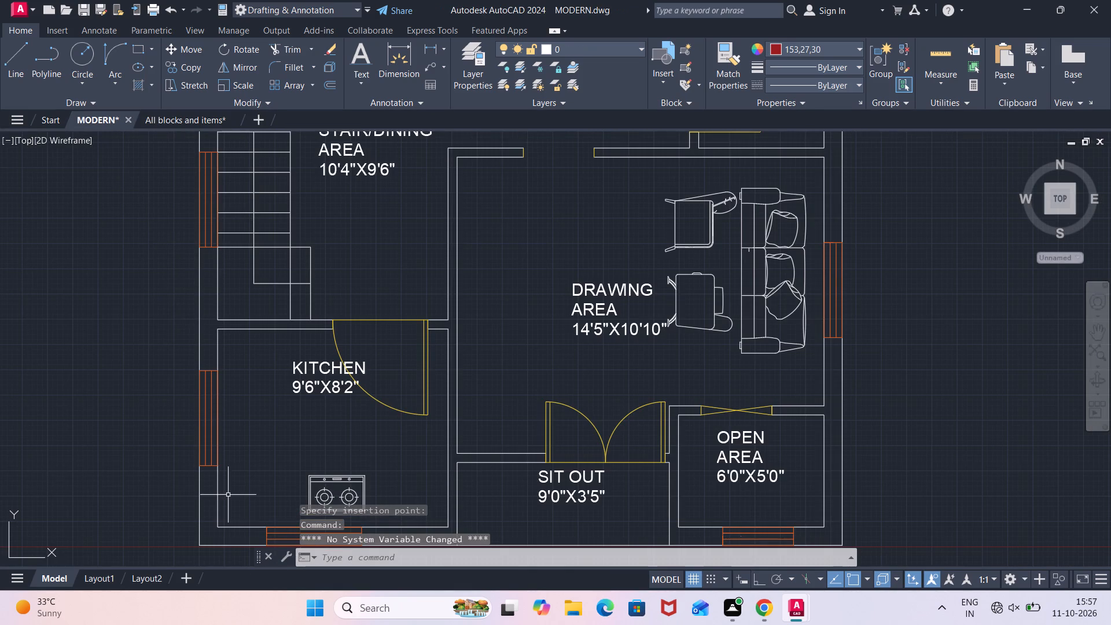
click(255, 499)
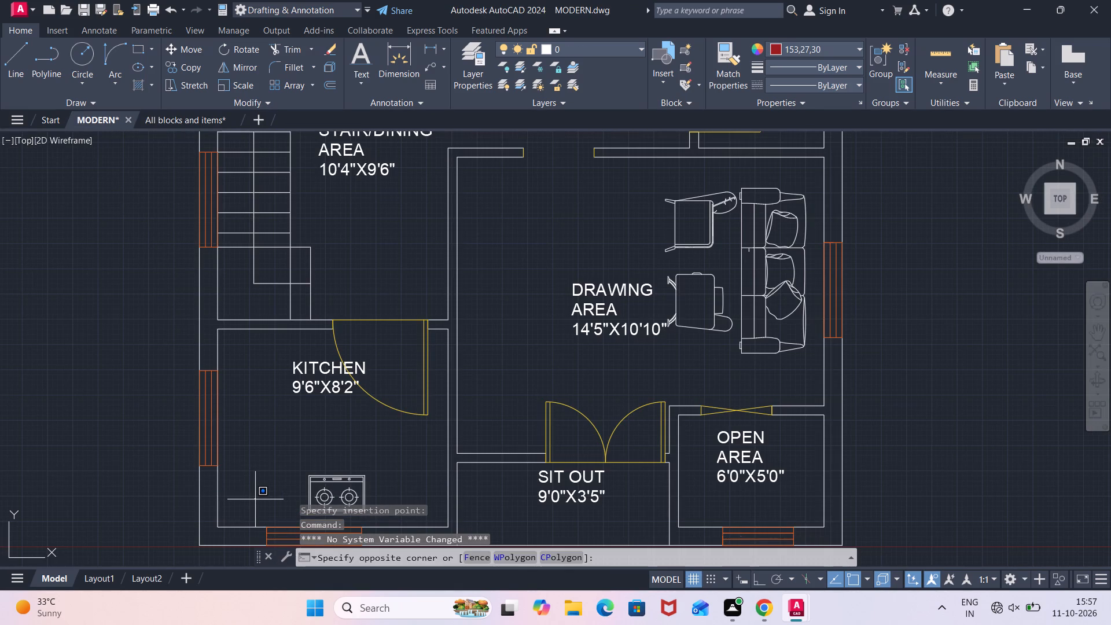
key(ctrl+v)
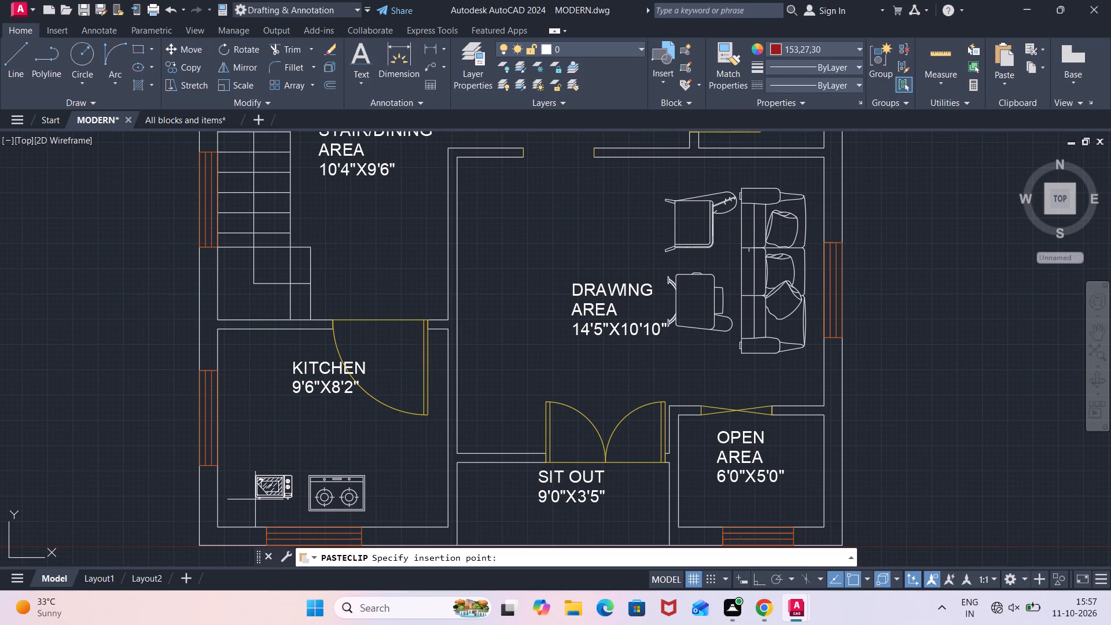
text(RO)
key(Return)
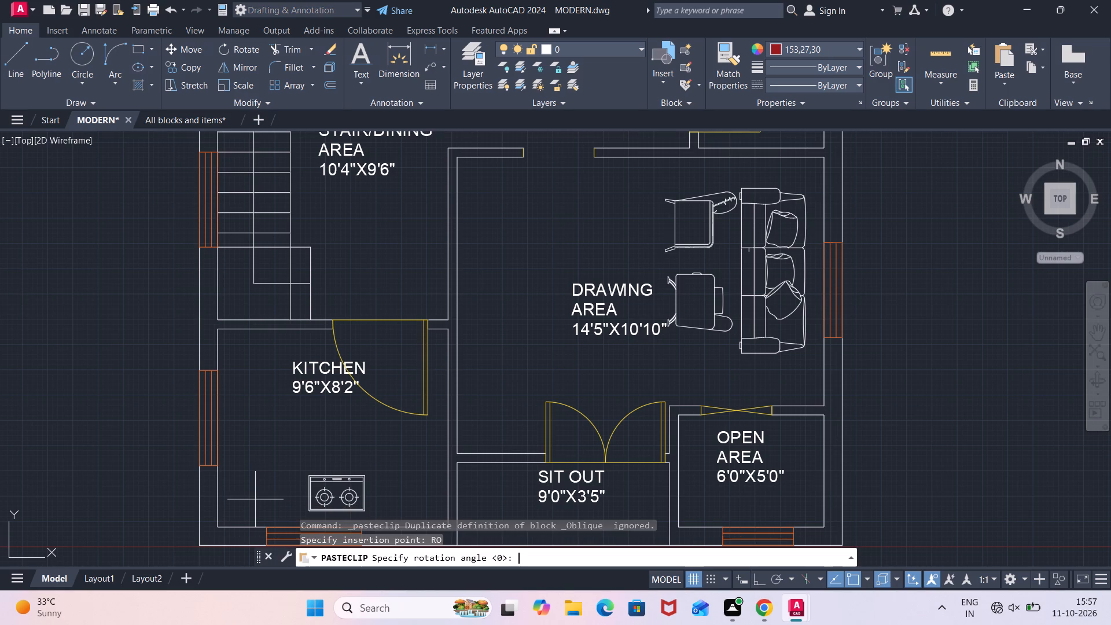
text(18)
key(0)
key(Return)
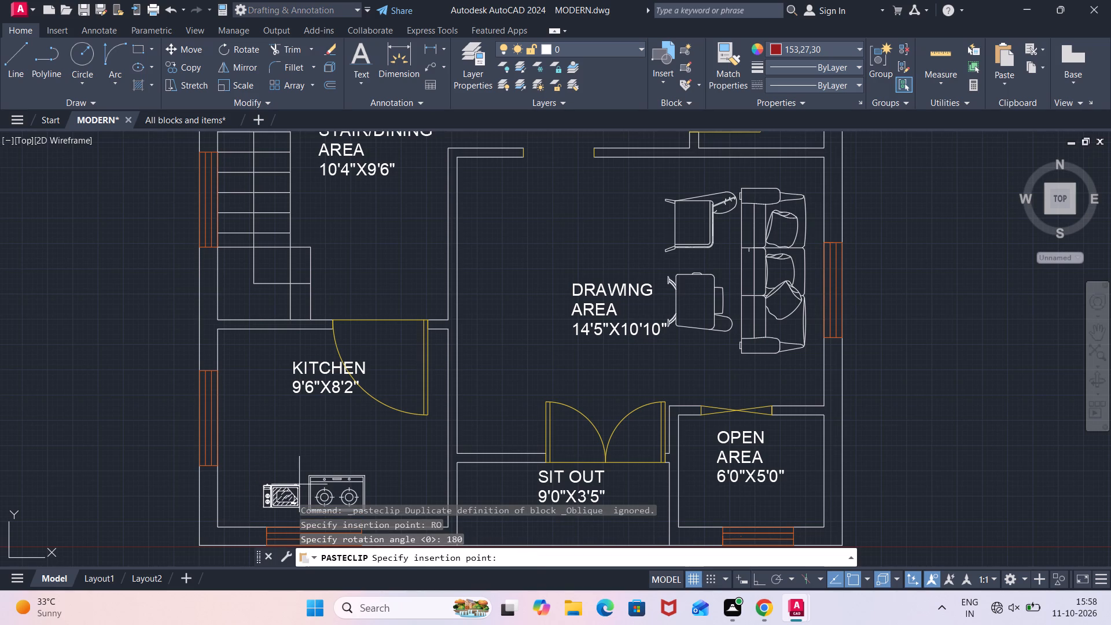
click(284, 473)
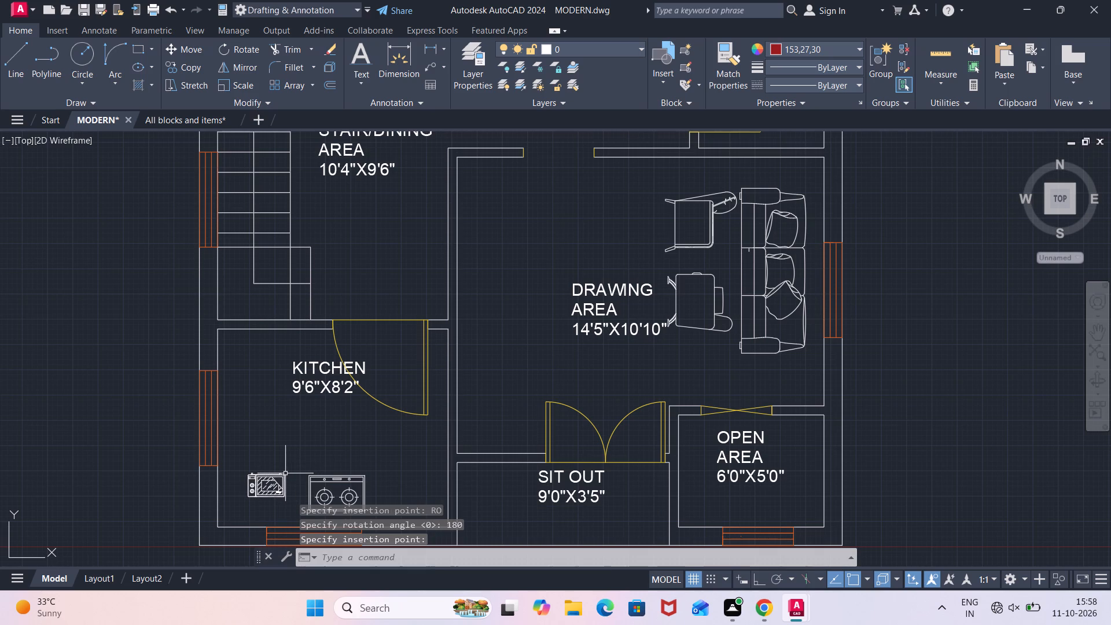
Scale up the kitchen microwave freehand from its upper-right corner until it is nearly as large as the stove.
click(295, 461)
click(237, 502)
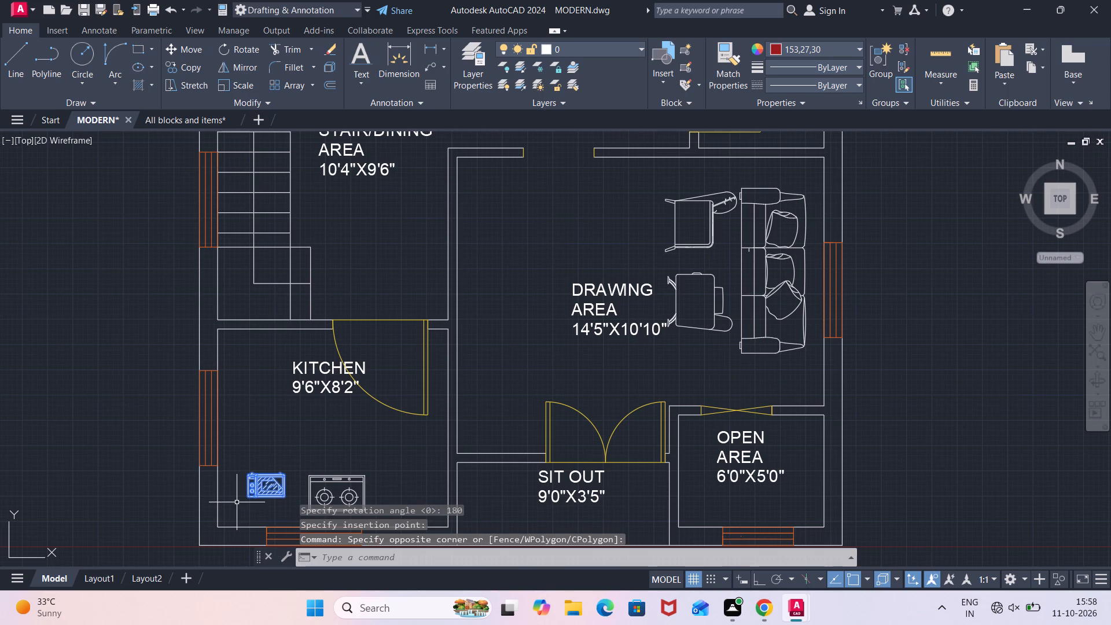
text(SC)
key(Return)
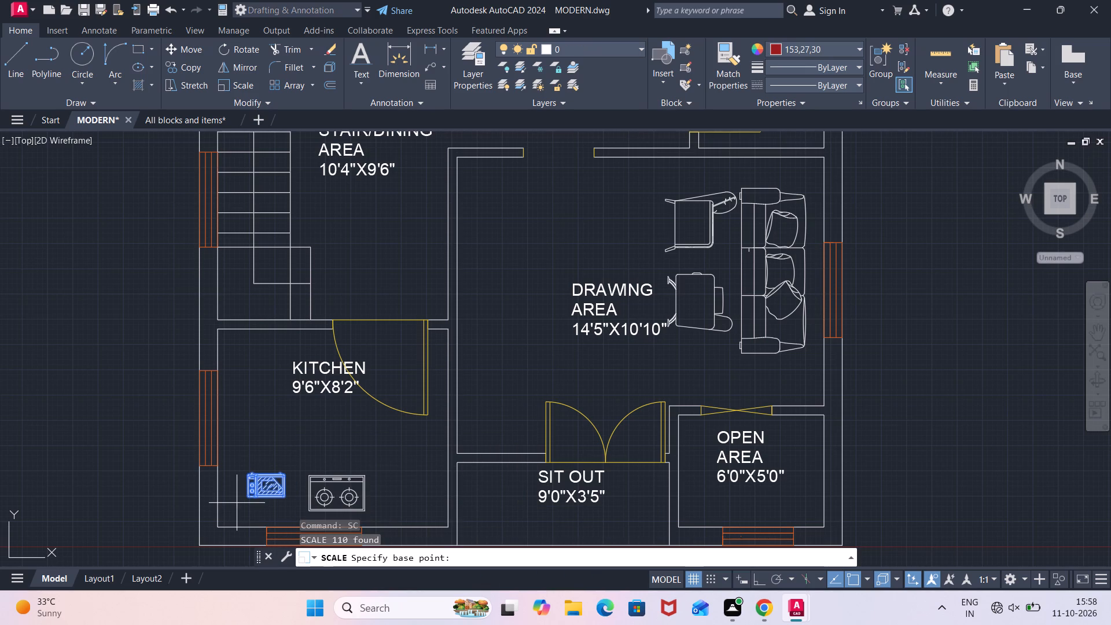
click(282, 478)
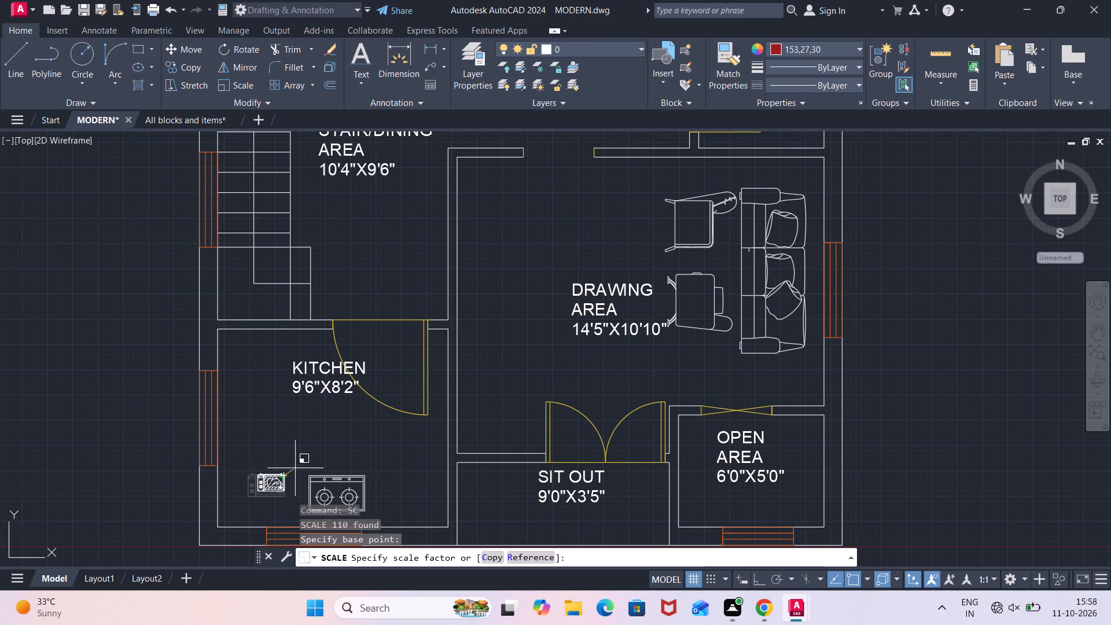
click(303, 459)
Move the microwave slightly right and down so it sits closer to the stove, with their lower edges roughly level.
click(292, 464)
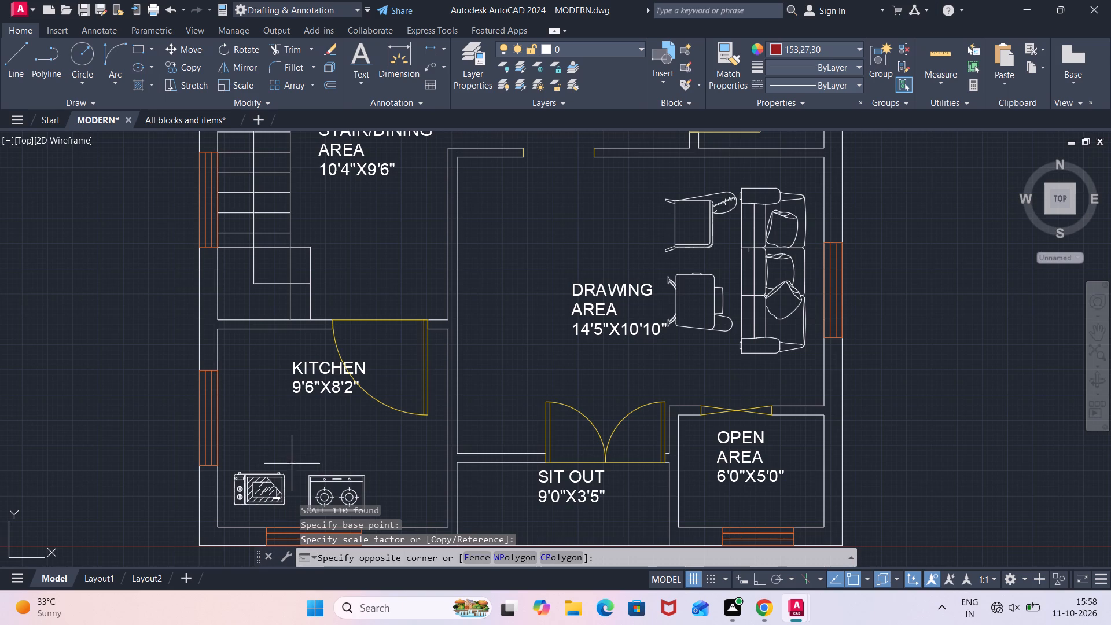
click(231, 515)
key(m)
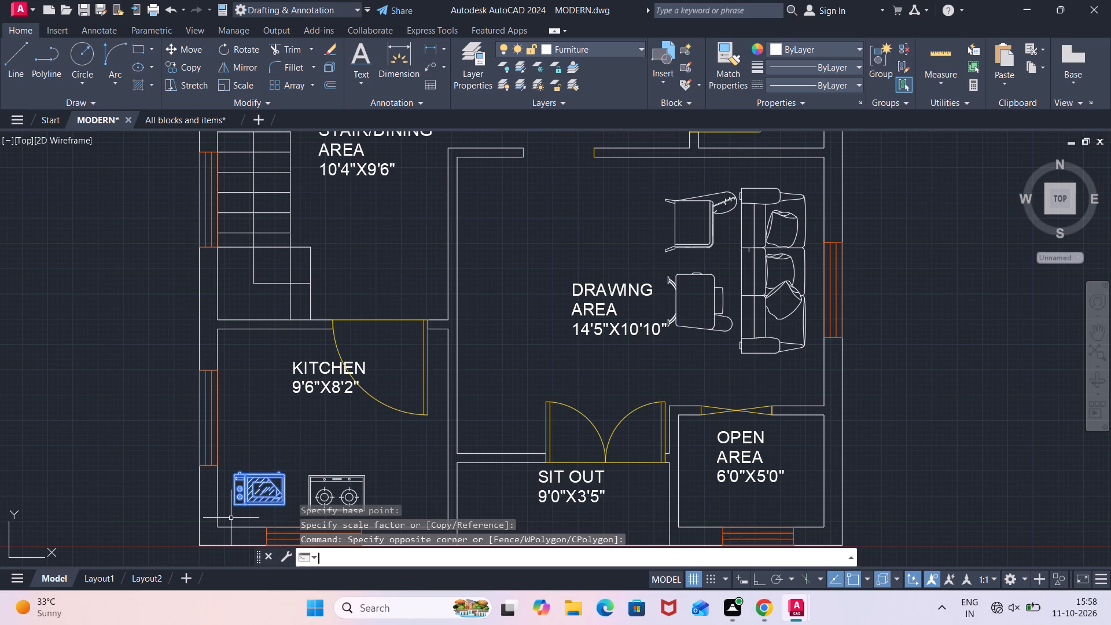
key(Return)
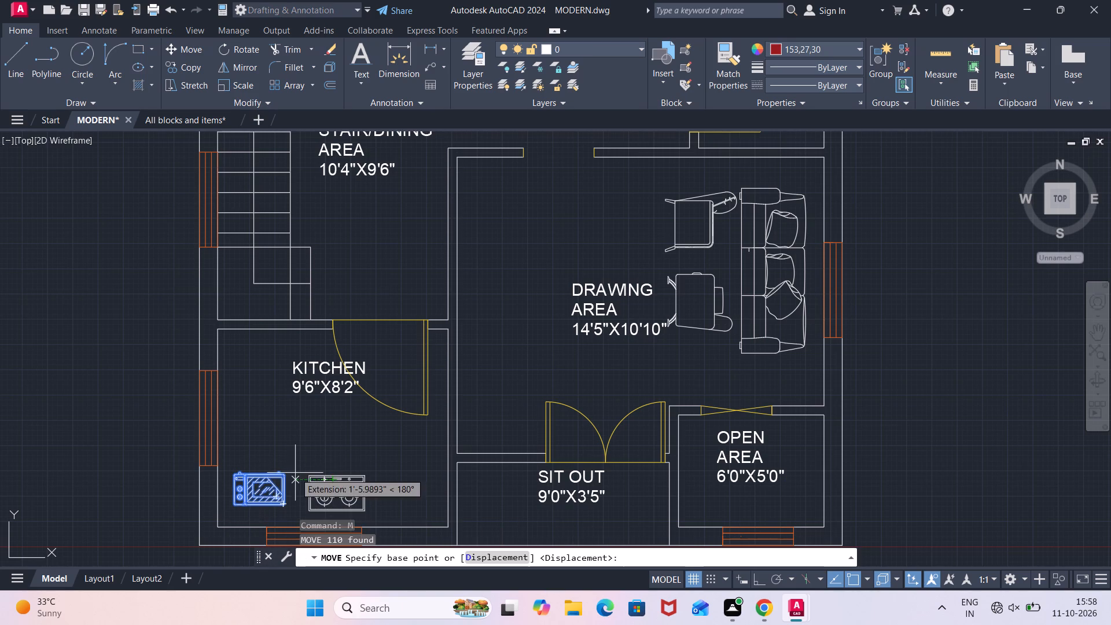
click(284, 473)
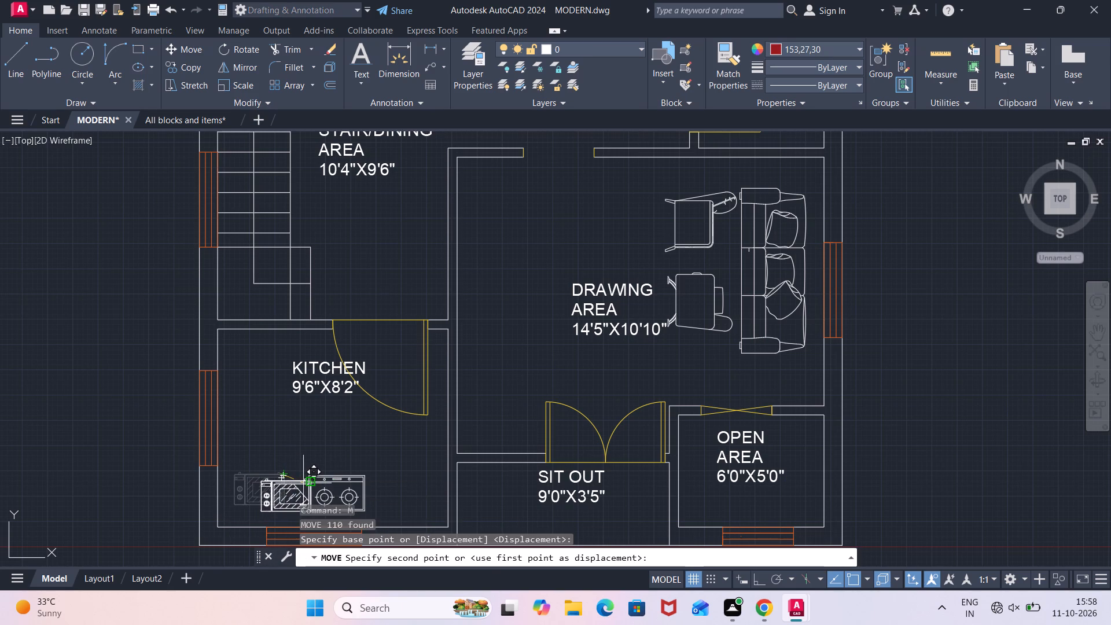
click(296, 479)
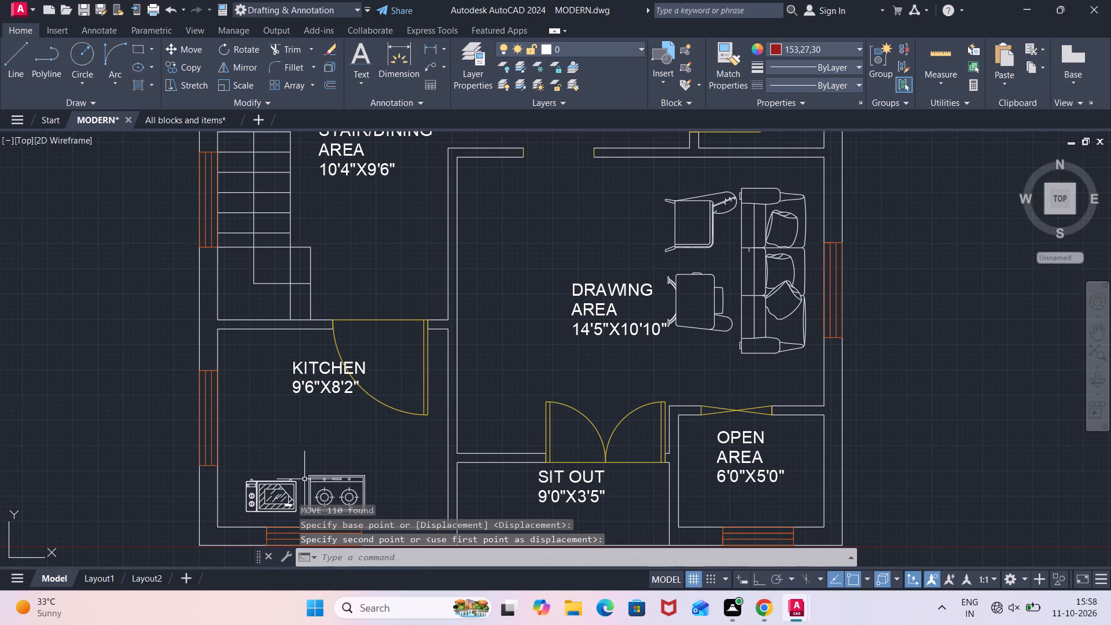
Move the two-burner stove a short distance right along the kitchen's bottom wall, away from the microwave.
middle_drag(296, 445, 303, 438)
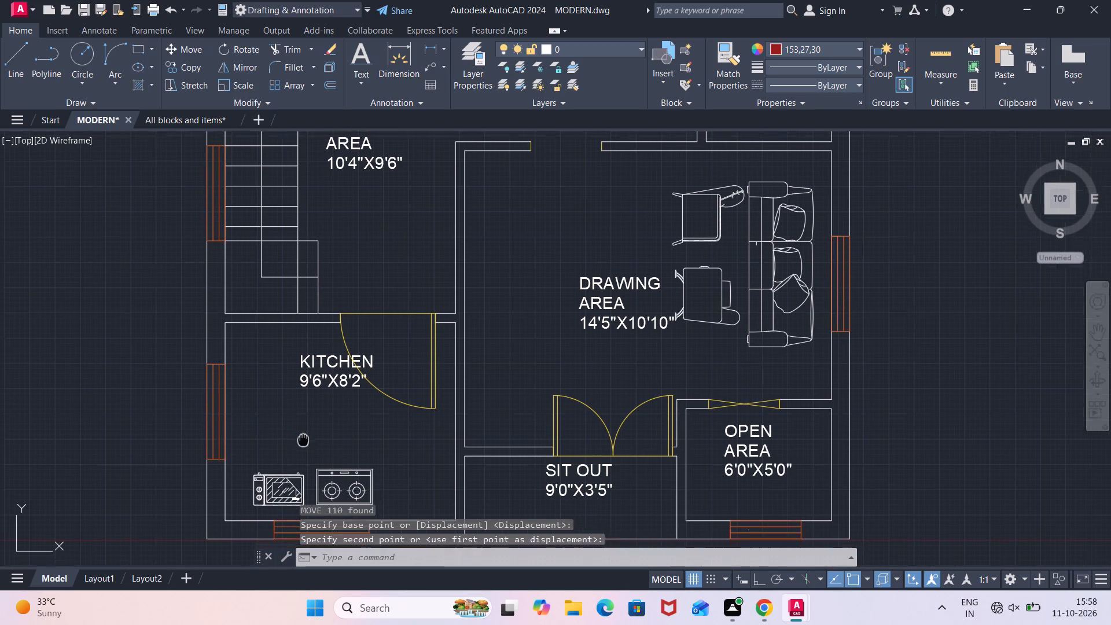
middle_drag(303, 438, 279, 382)
click(288, 400)
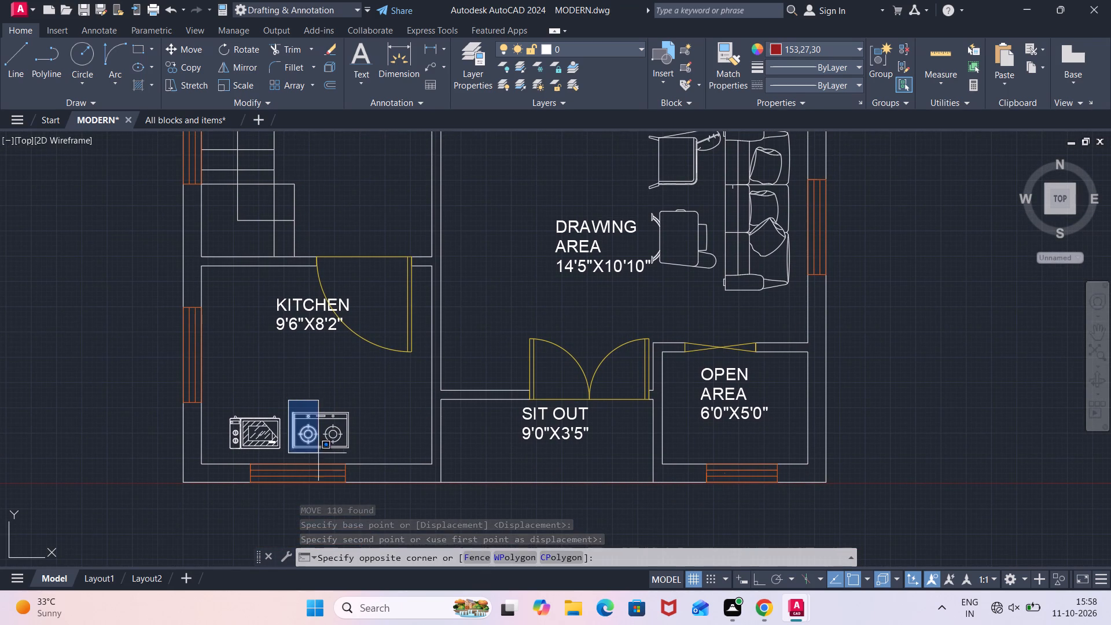
click(353, 456)
key(m)
key(Return)
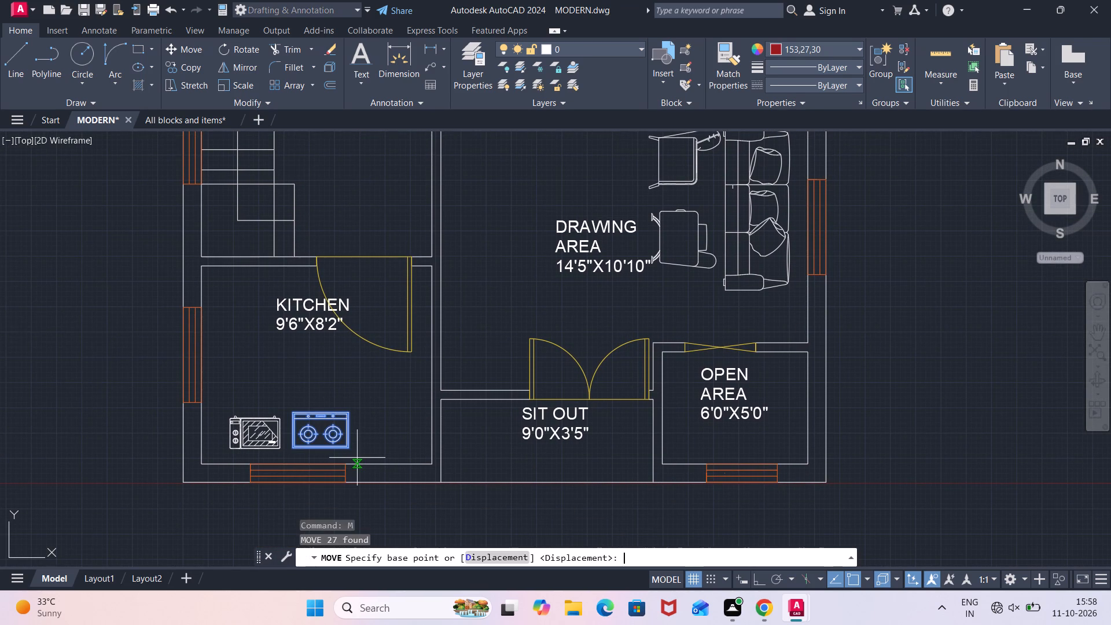
click(348, 446)
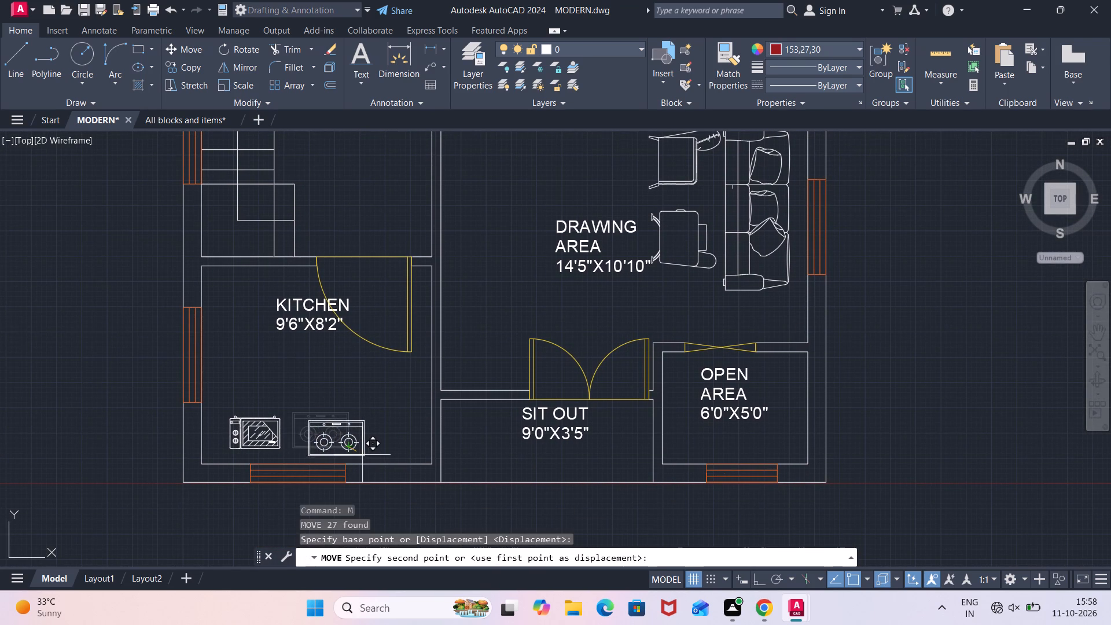
click(367, 454)
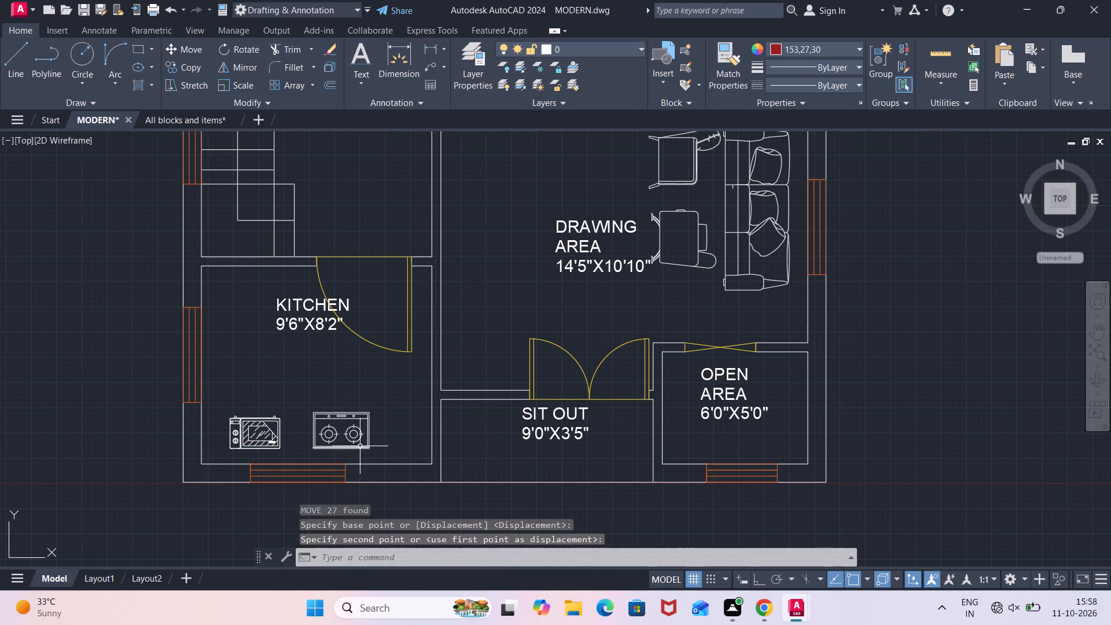
Move the microwave a short distance right toward the stove, aligning its base with the stove's lower edge.
click(298, 407)
click(220, 453)
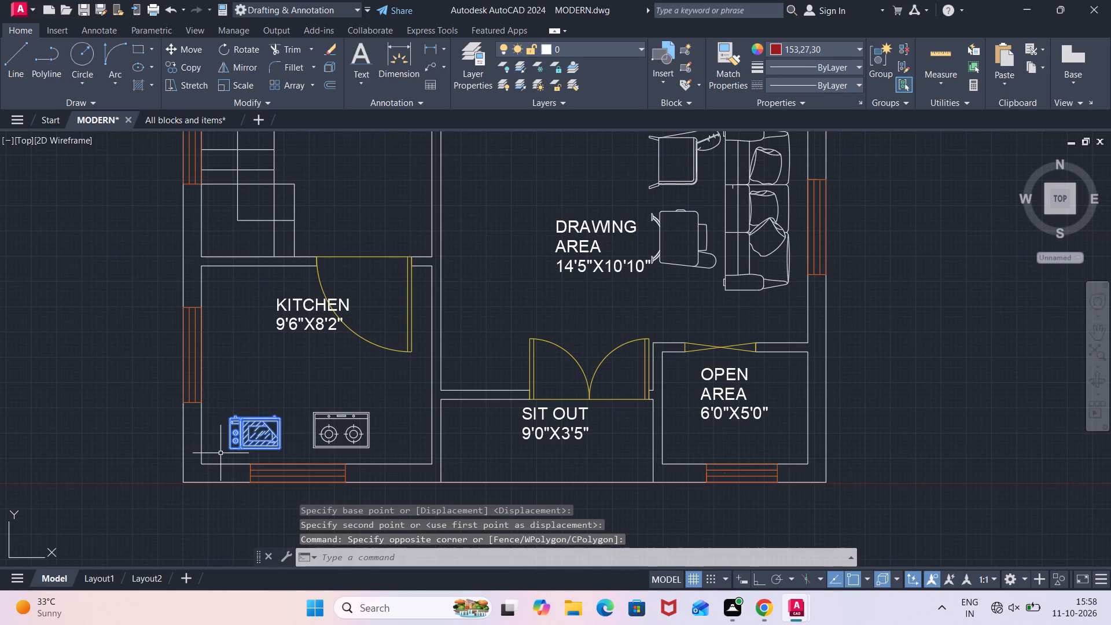
key(m)
key(Return)
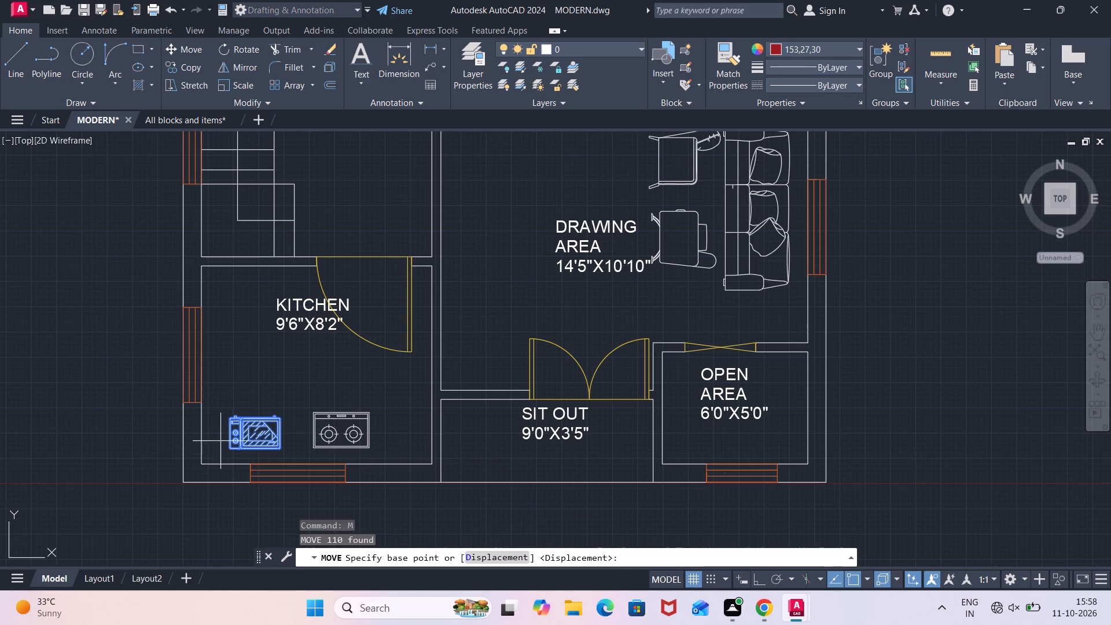
click(282, 451)
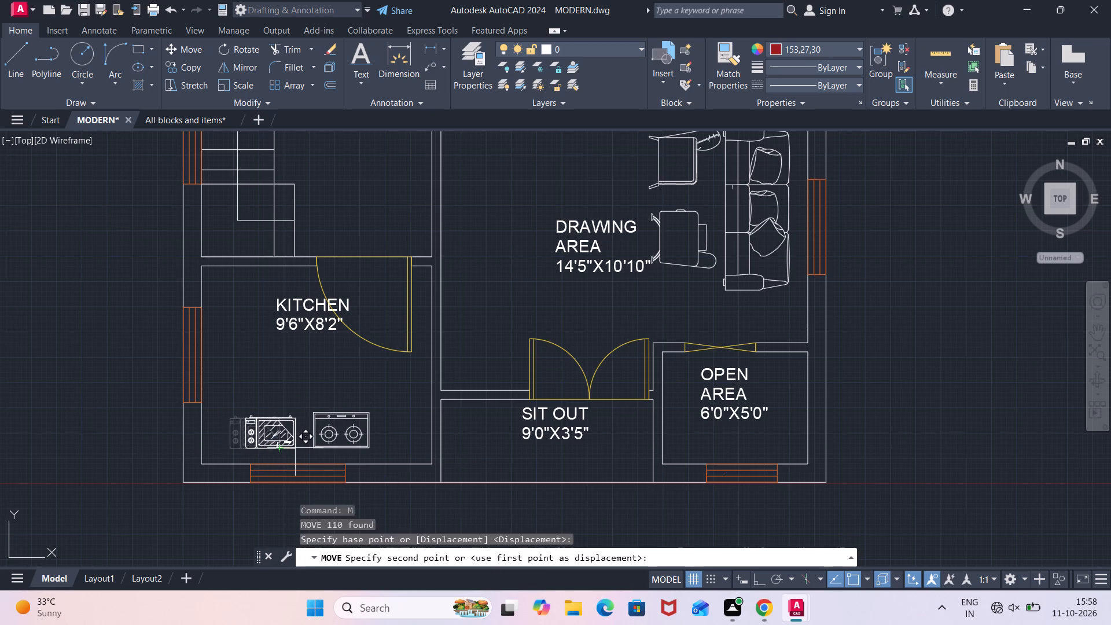
click(296, 448)
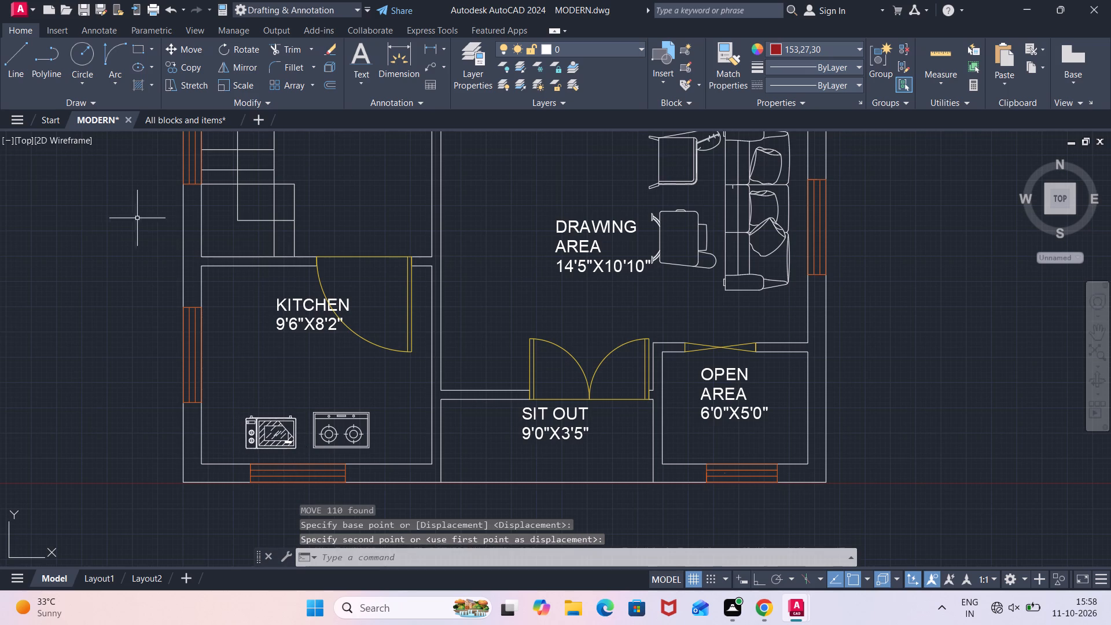
Copy the single-bowl sink with ribbed drainboard from the kitchen section of the All blocks and items drawing.
click(163, 123)
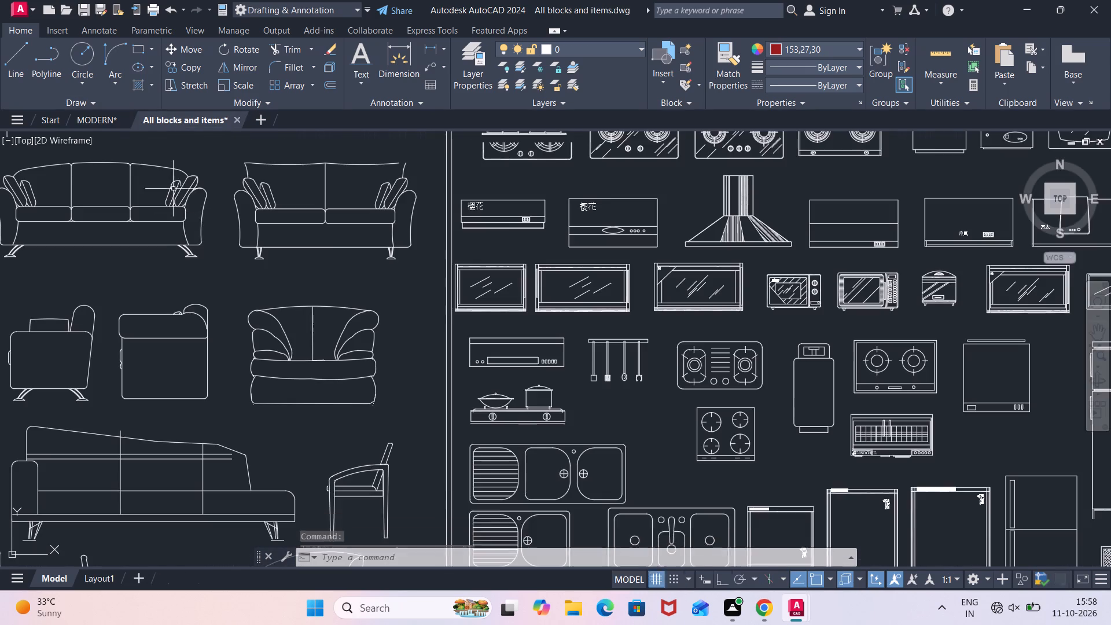
scroll(462, 376, down, 1)
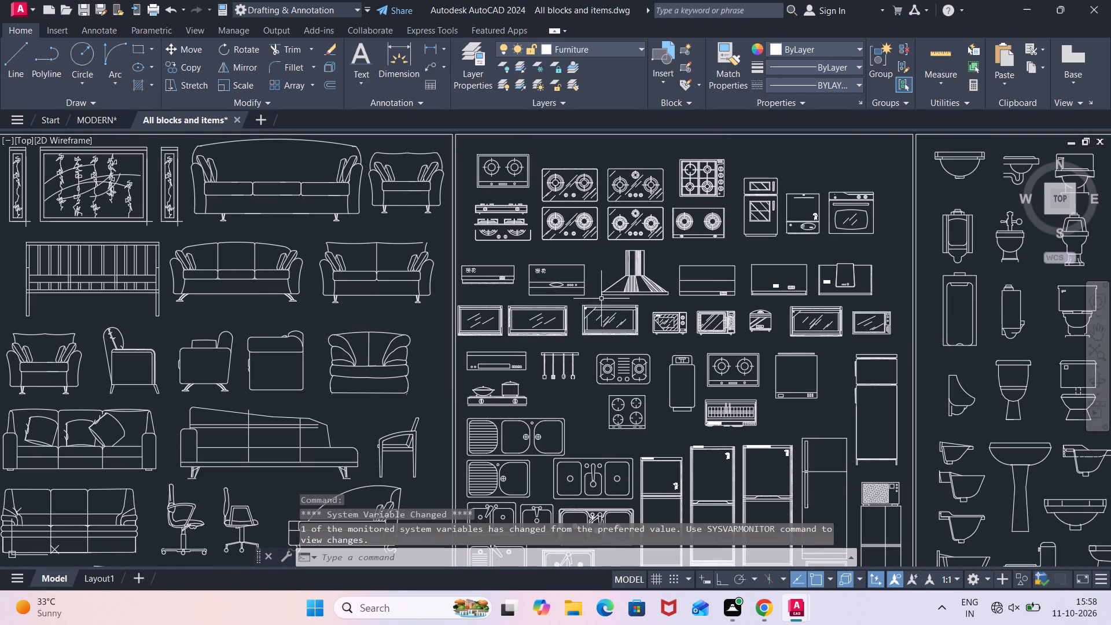
middle_drag(580, 396, 580, 382)
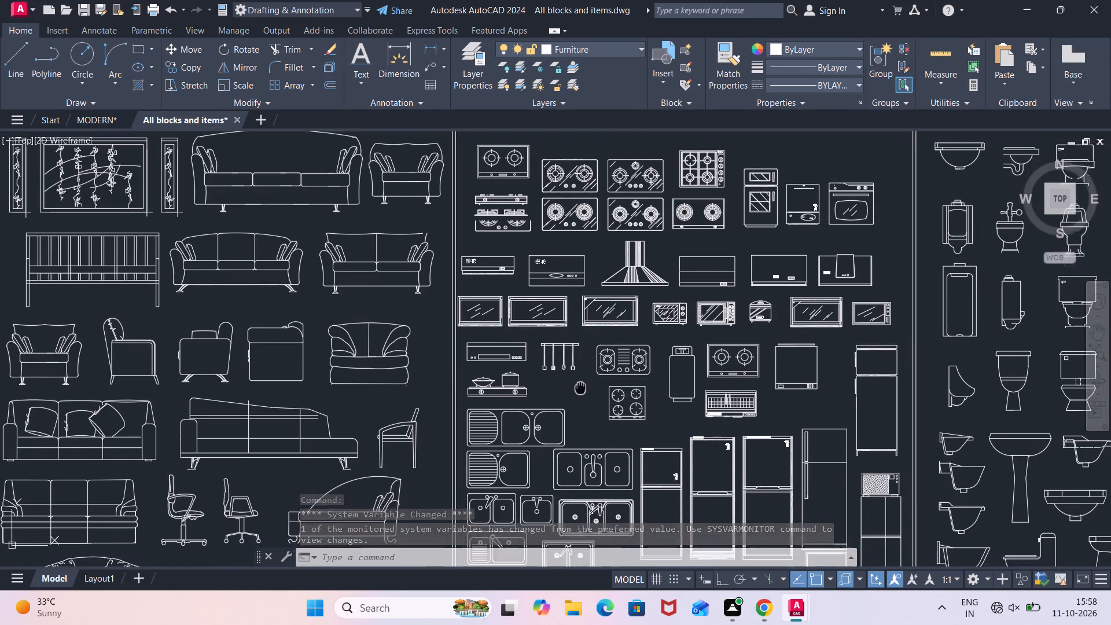
middle_drag(580, 382, 560, 212)
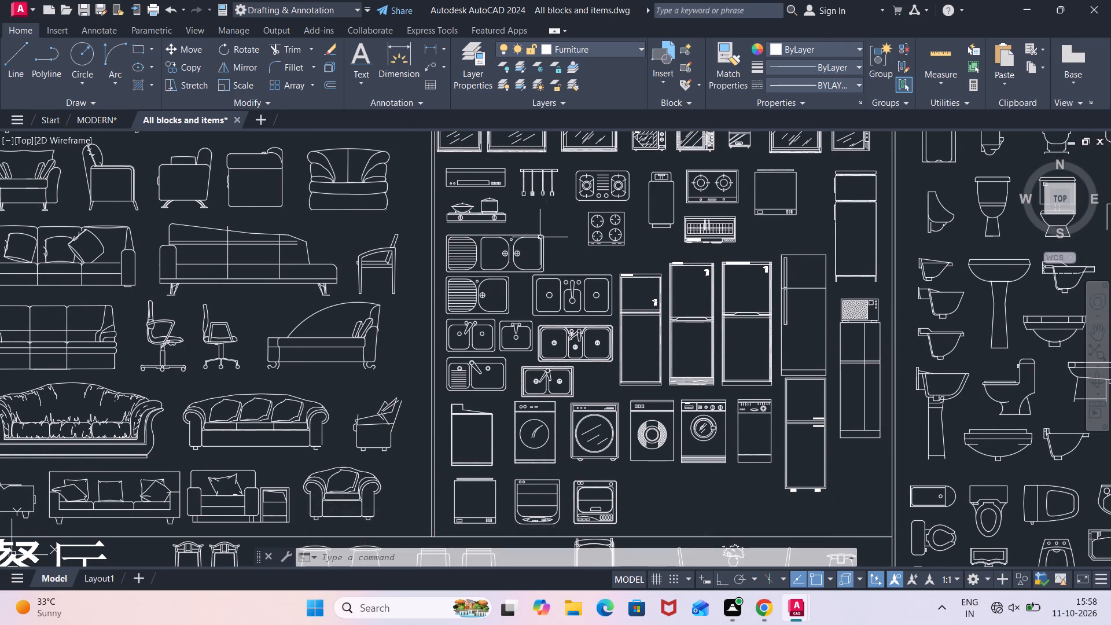
scroll(512, 269, up, 2)
click(513, 286)
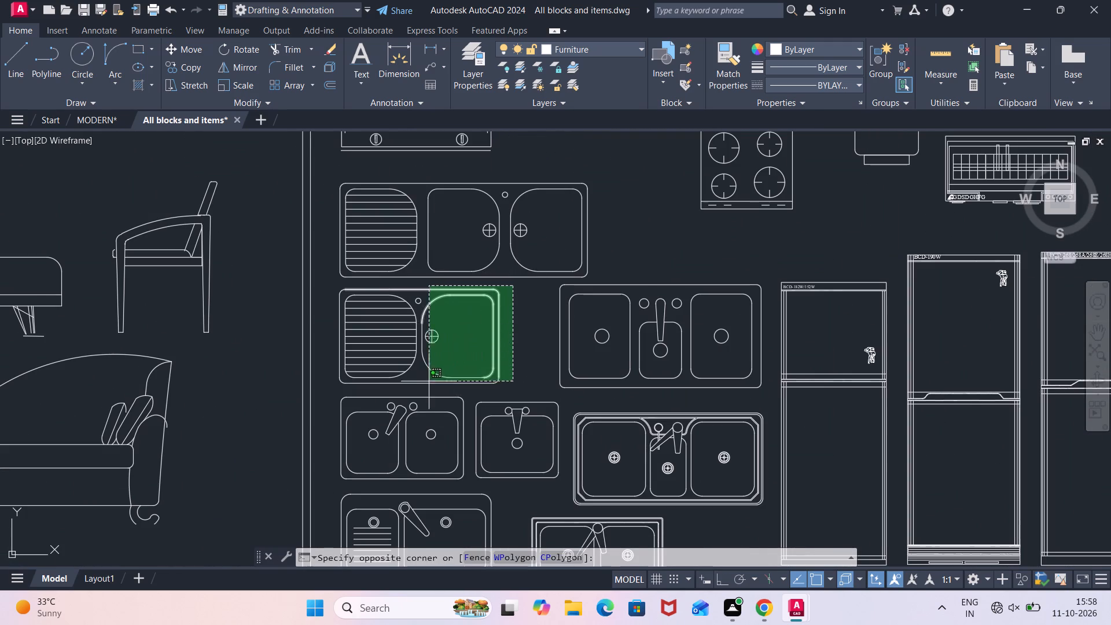
click(311, 392)
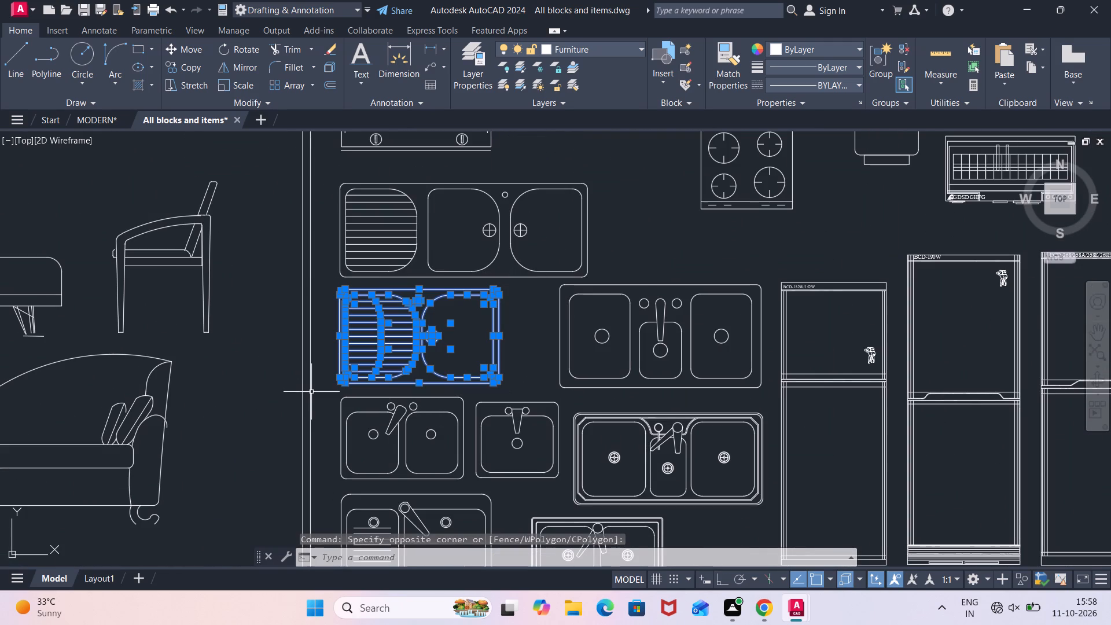
key(ctrl+c)
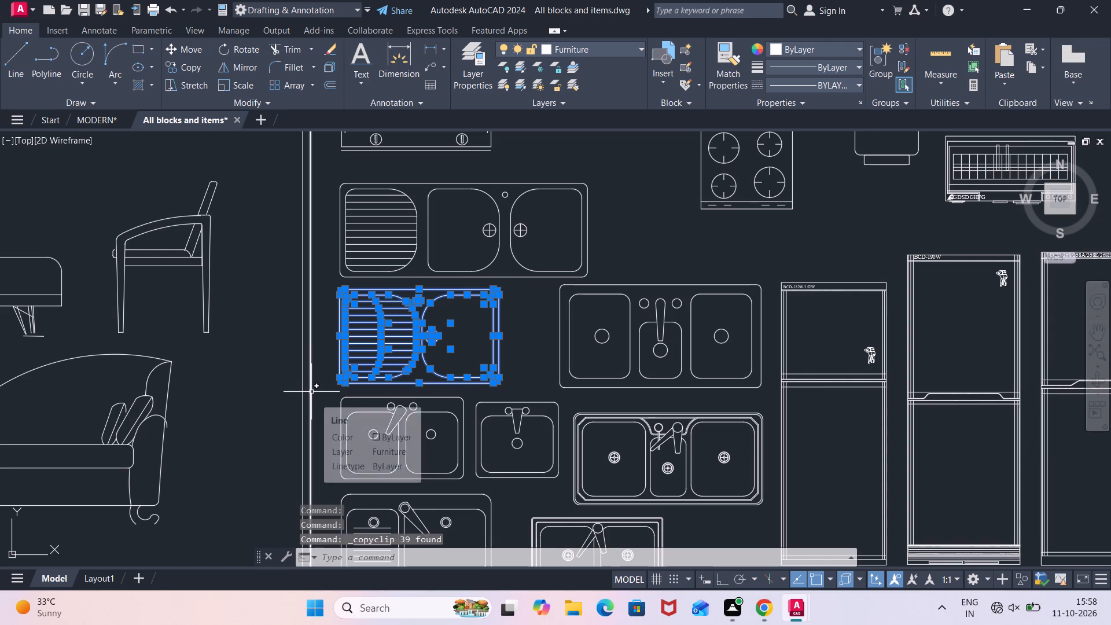
Paste the sink into the MODERN kitchen rotated 270°, placing it beside the window in the left wall.
click(101, 122)
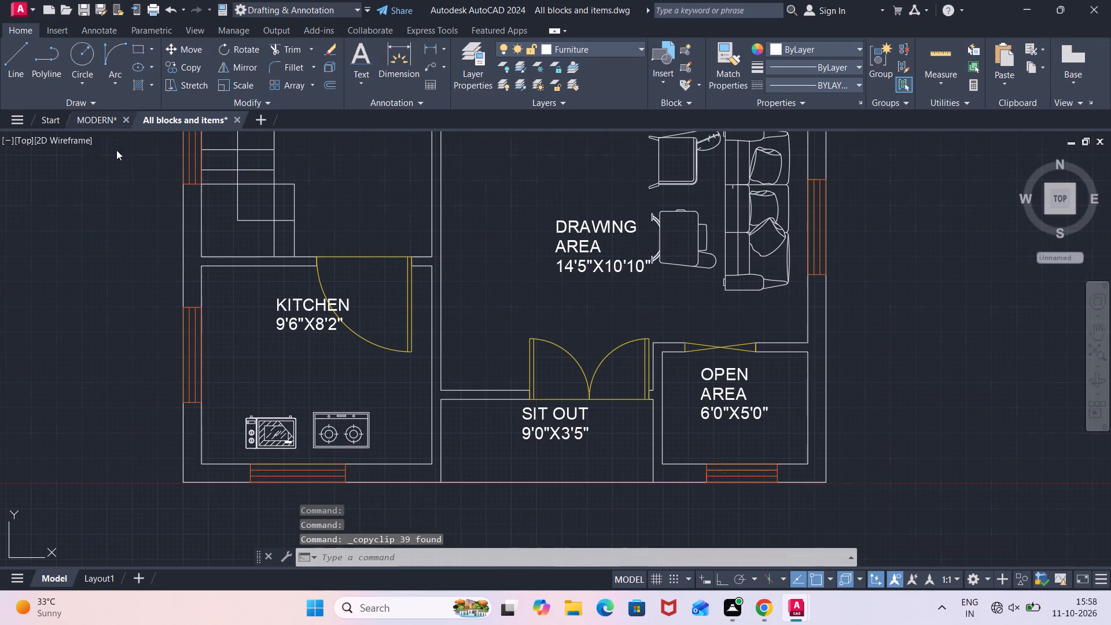
click(239, 351)
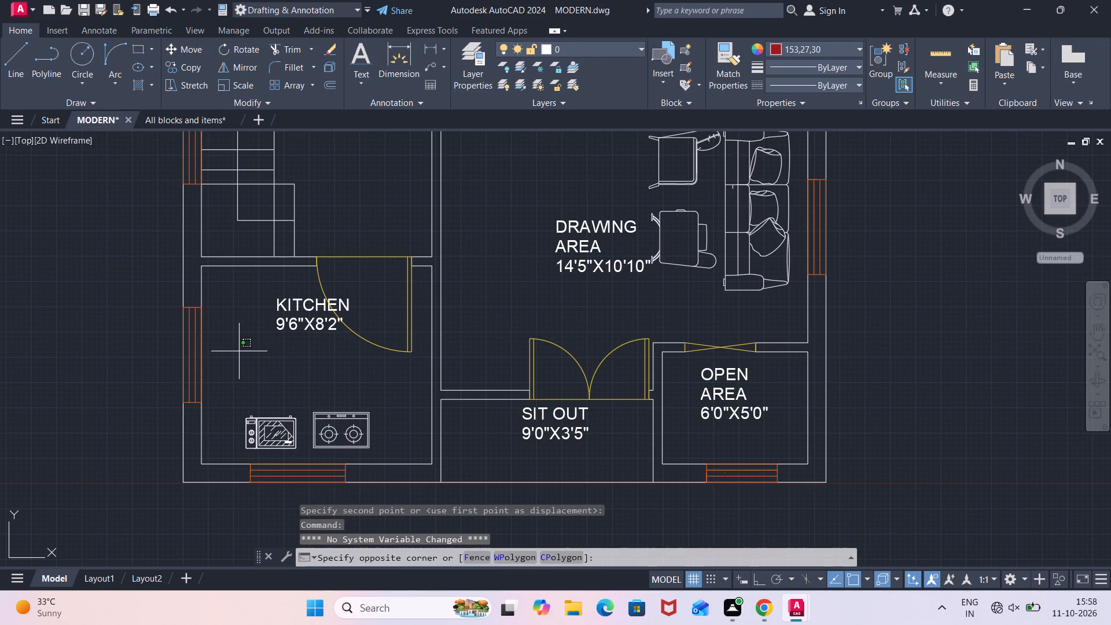
ctrl+click(239, 351)
key(ctrl+v)
text(RO)
key(Return)
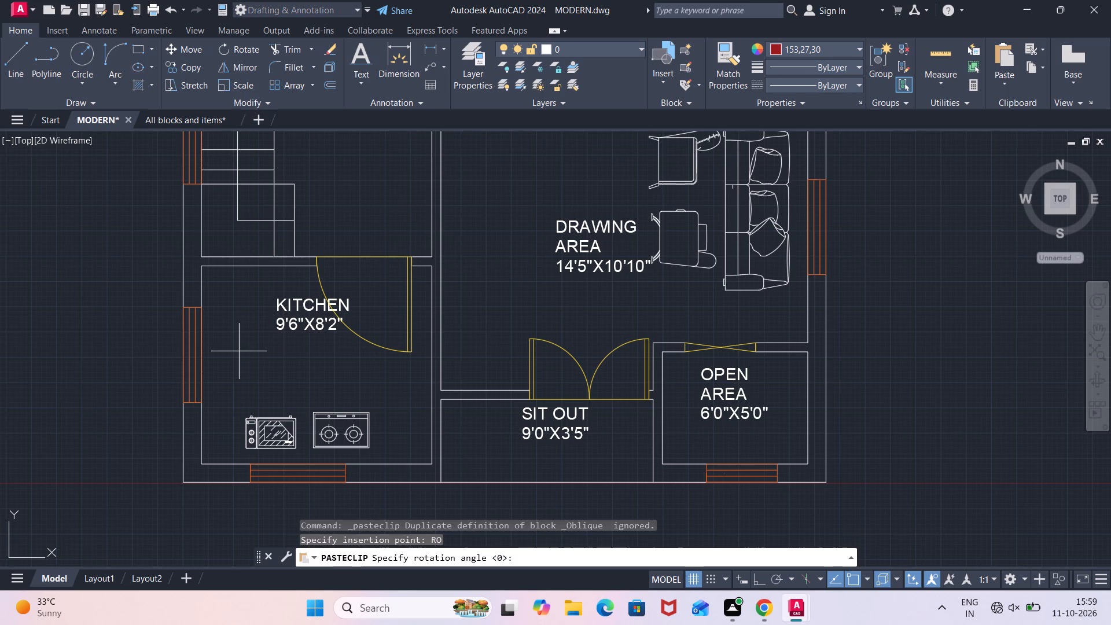
text(270)
key(Return)
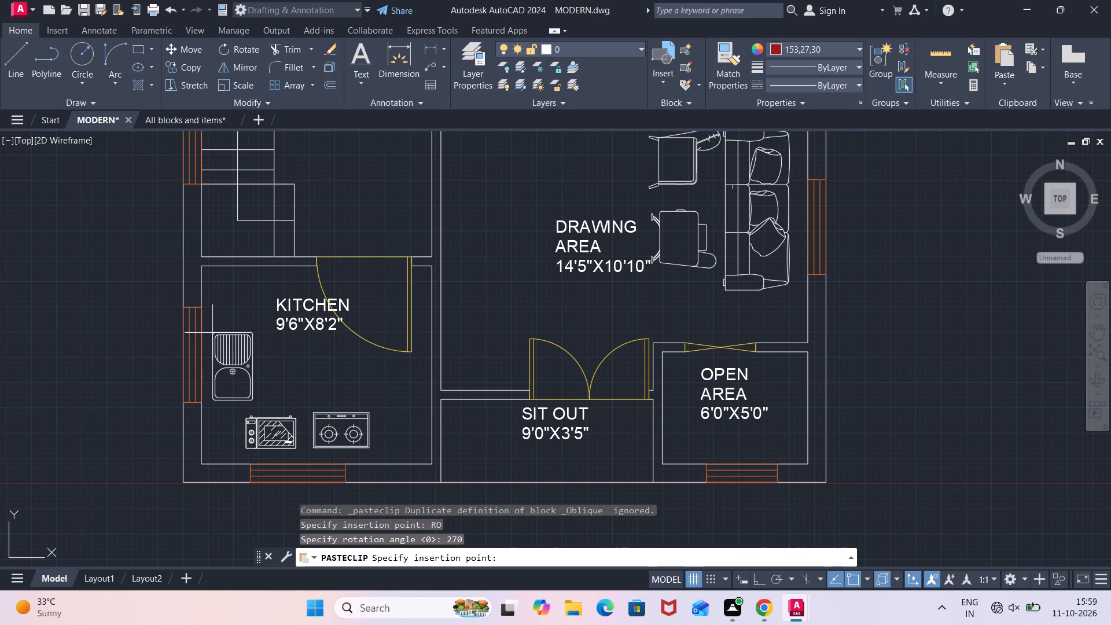
click(210, 328)
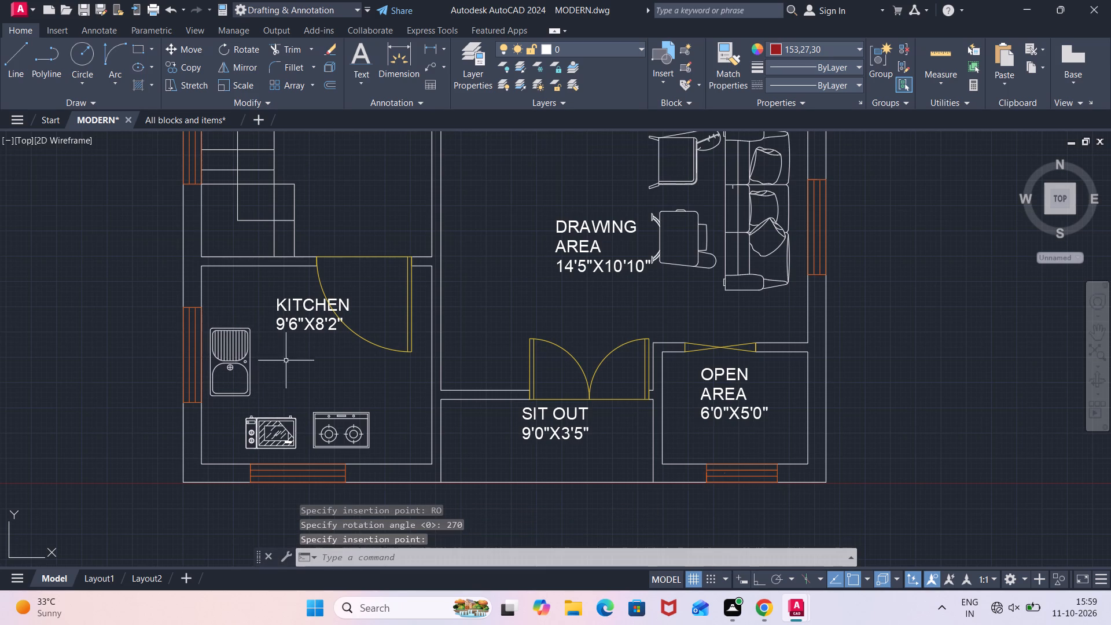
key(Escape)
Draw an L-shaped counter outline from the kitchen's bottom wall, right of the stove, around the appliances and sink to the top wall.
key(l)
key(Return)
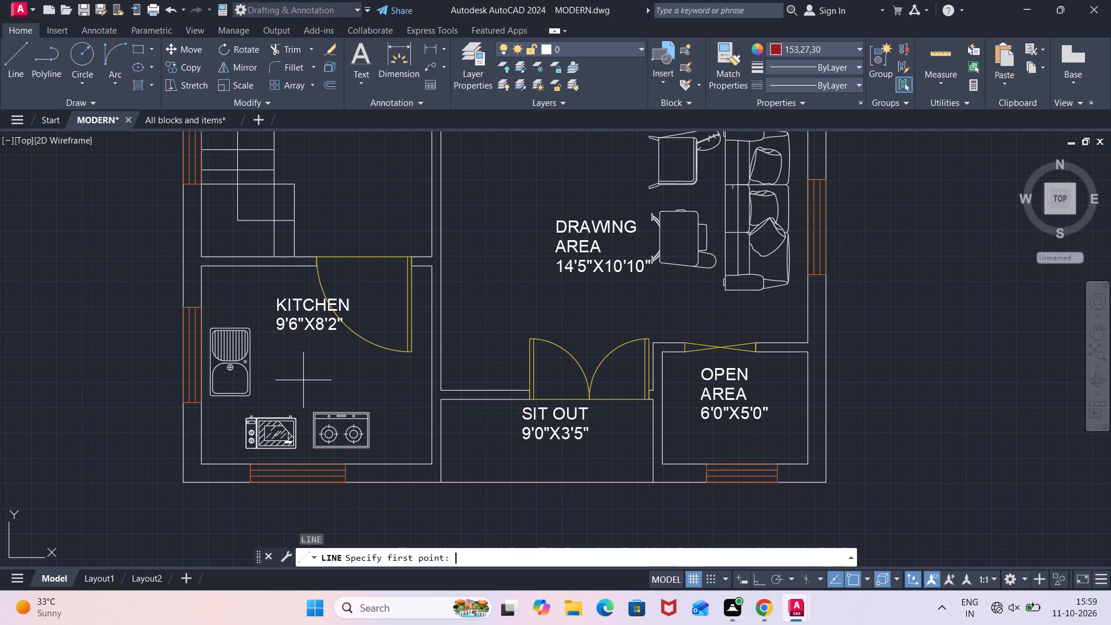
click(389, 457)
click(388, 402)
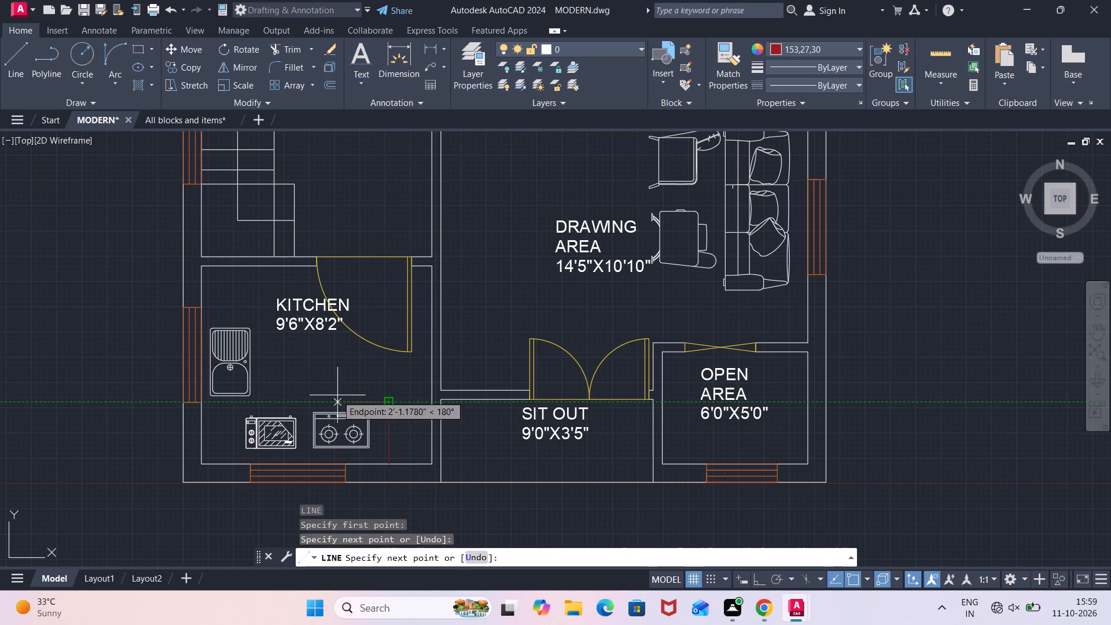
click(265, 397)
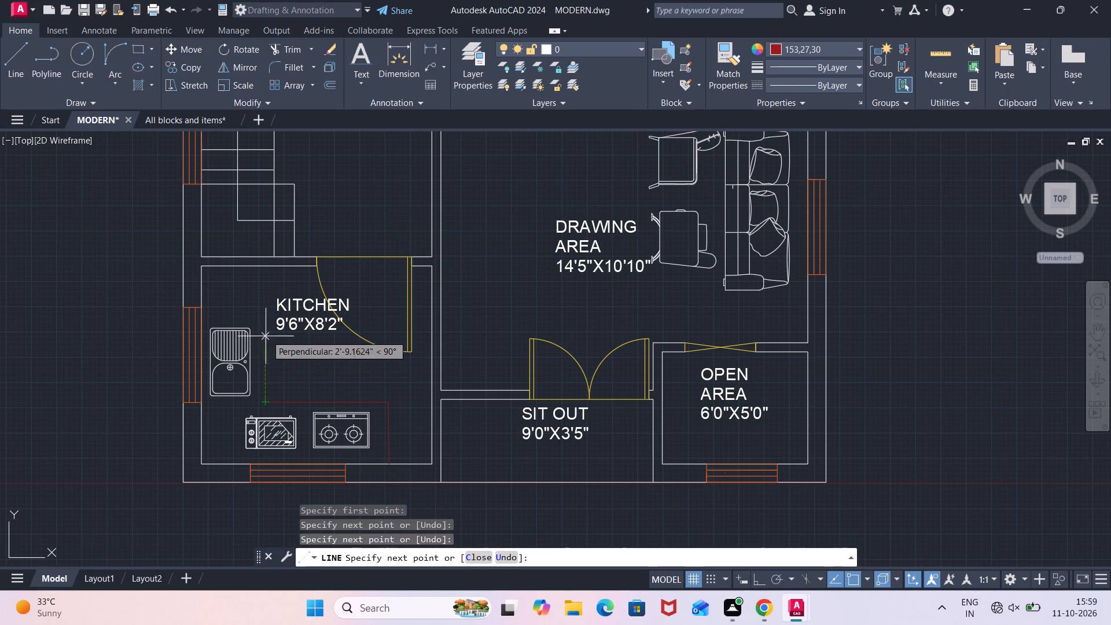
click(263, 269)
key(Escape)
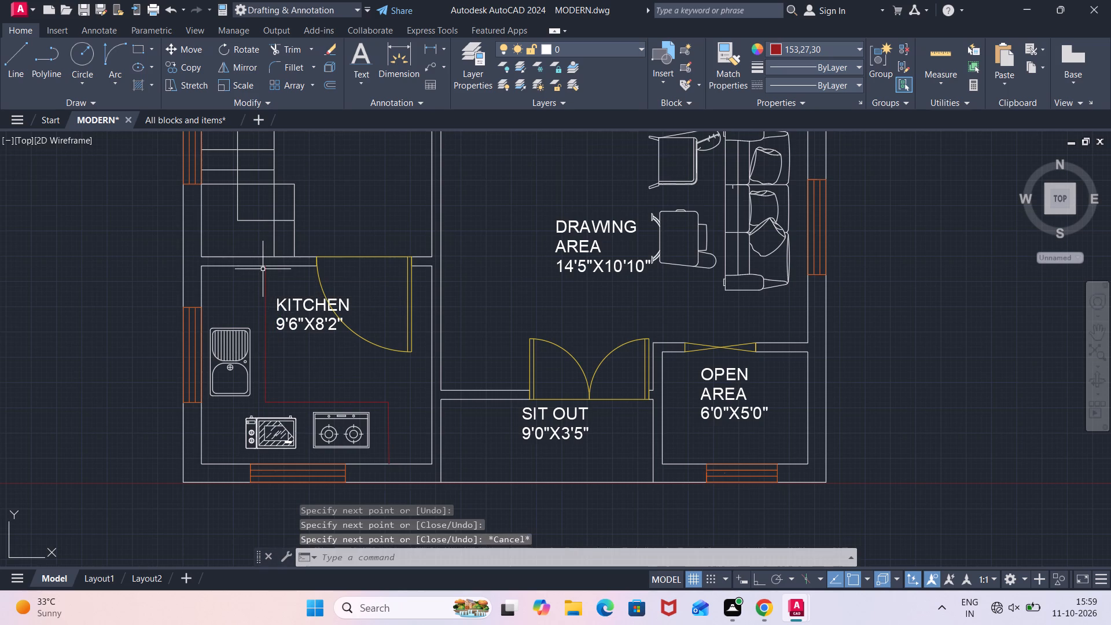
Move the KITCHEN label and its 9'6"X8'2" size text straight down about 1'-10", keeping them above the counter line.
click(296, 302)
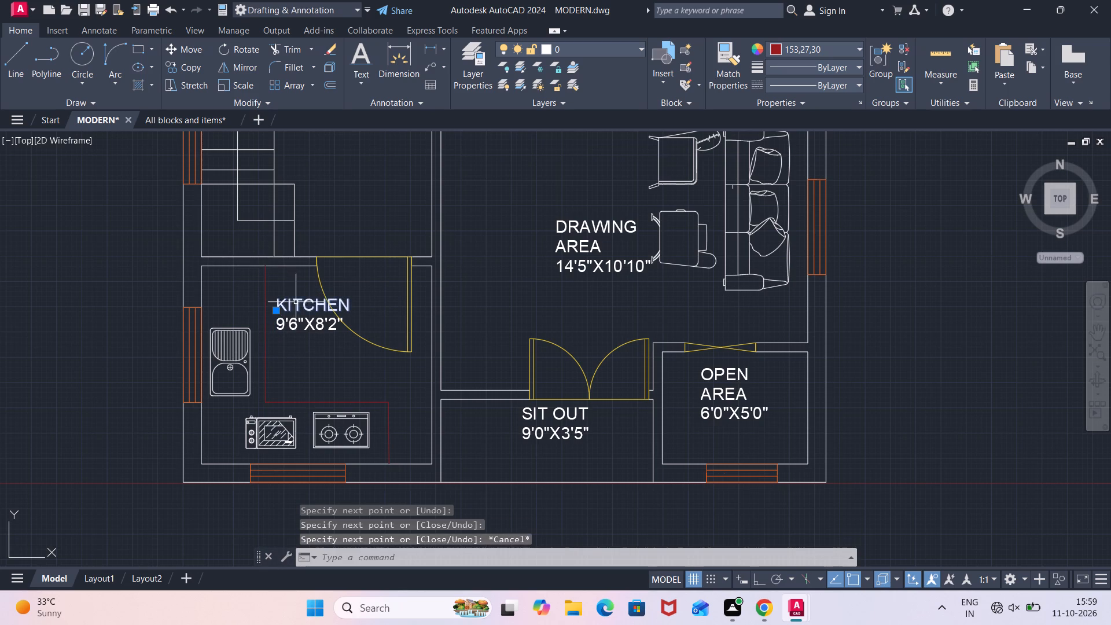
click(303, 325)
click(317, 330)
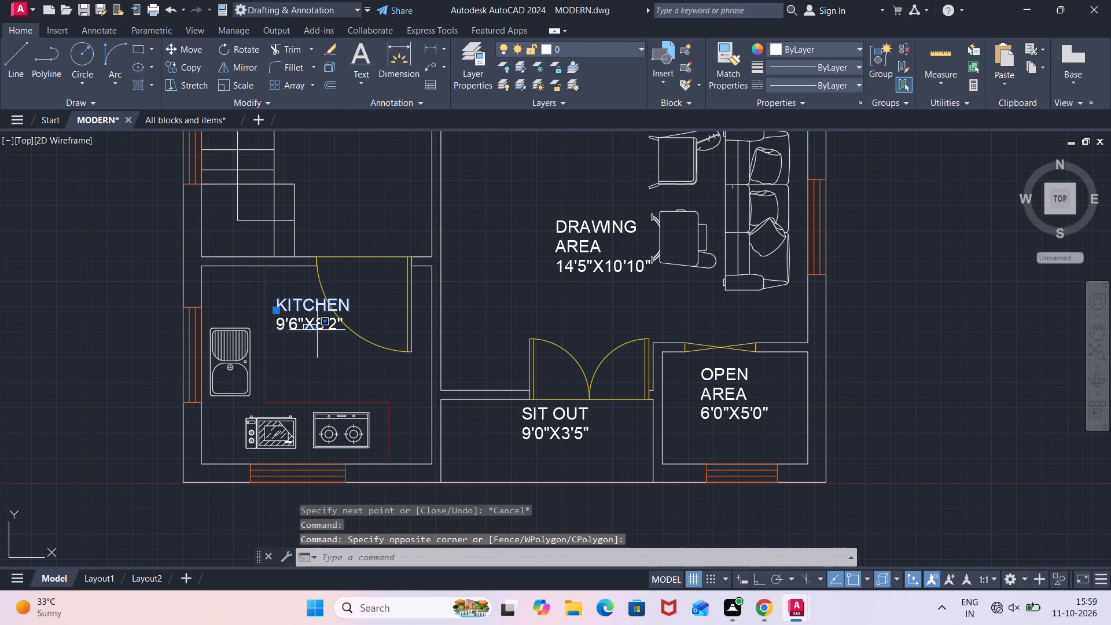
click(319, 325)
key(m)
key(Return)
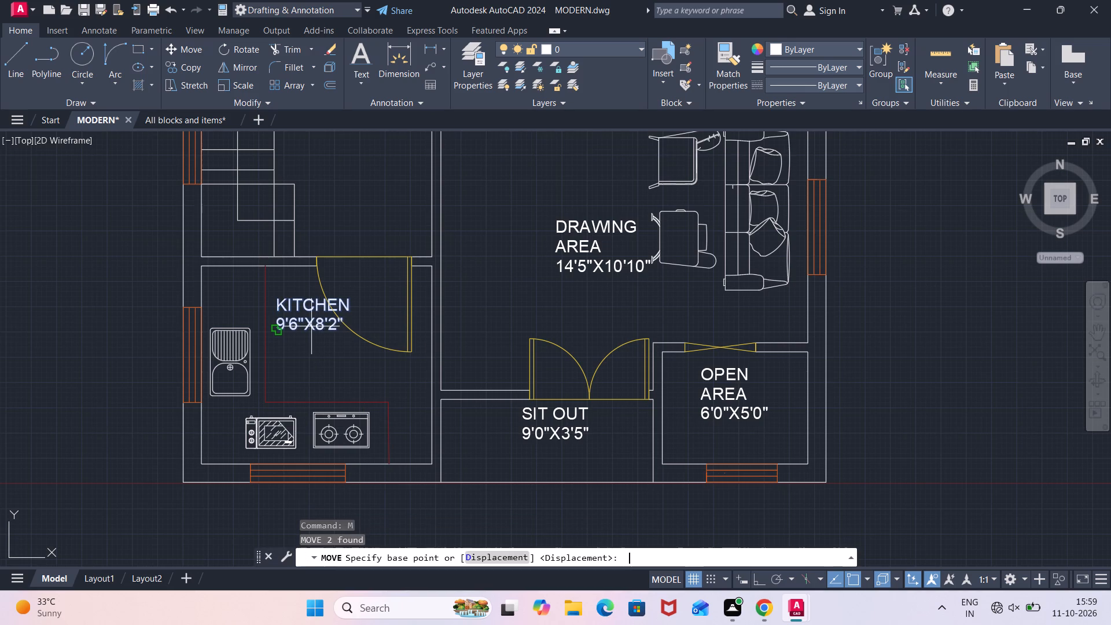
click(311, 326)
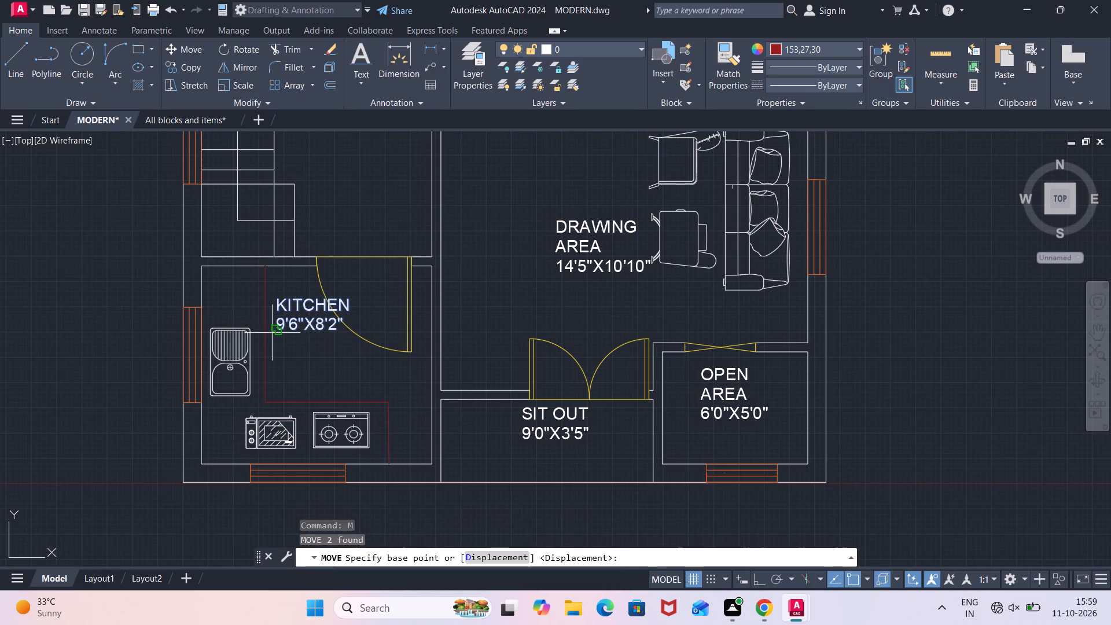
click(275, 328)
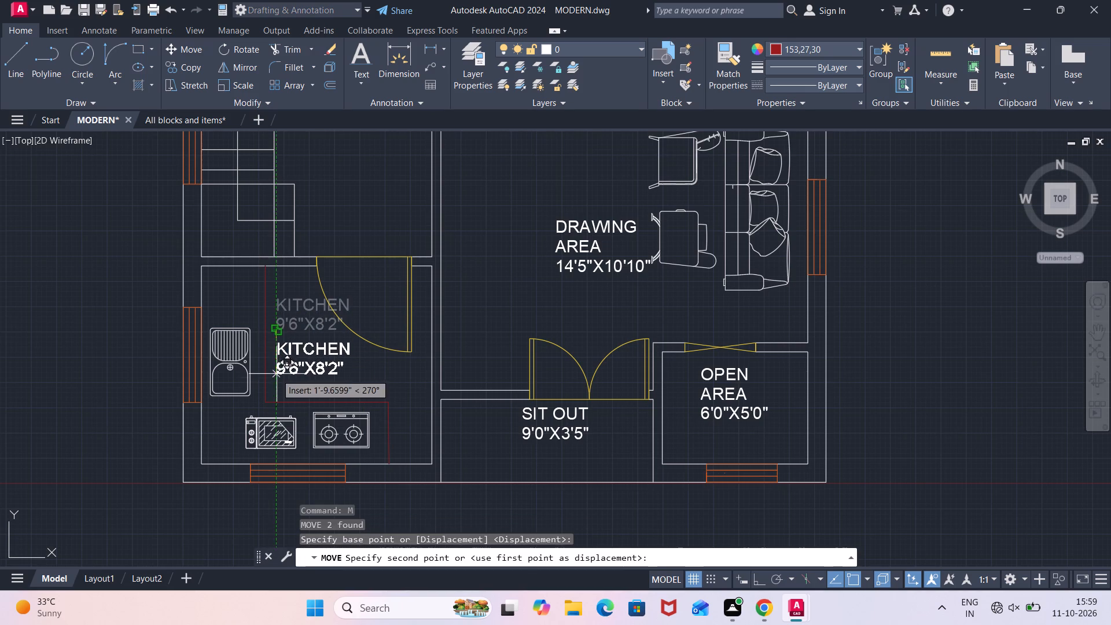
click(278, 374)
Look through the All blocks and items drawing for another seating block, examining the living-room sofa sections.
scroll(477, 308, down, 1)
middle_drag(497, 285, 491, 299)
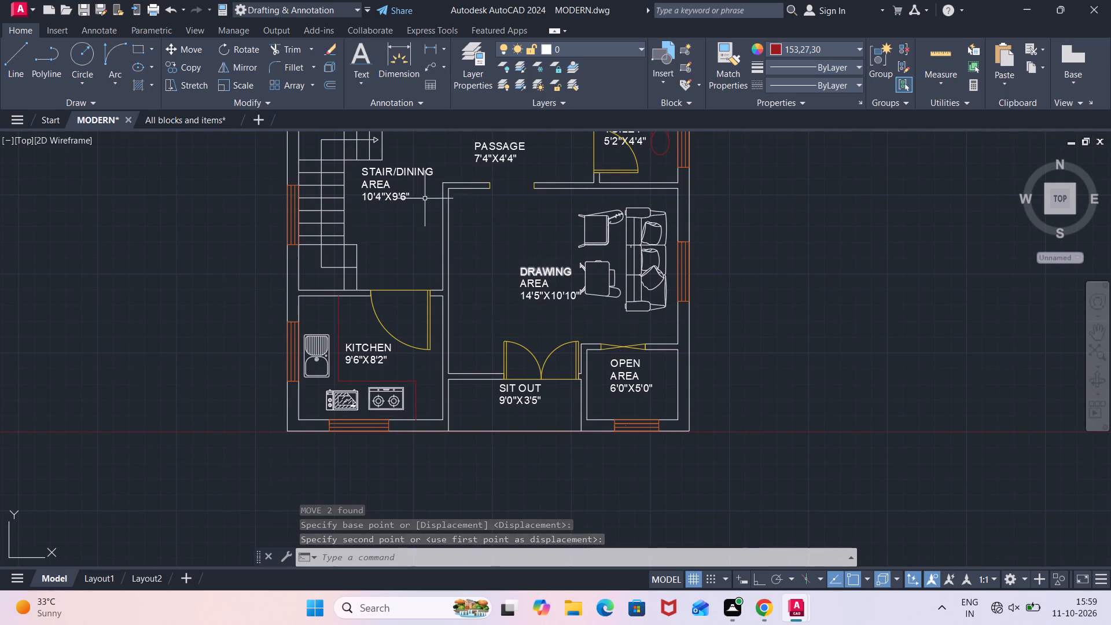
click(172, 119)
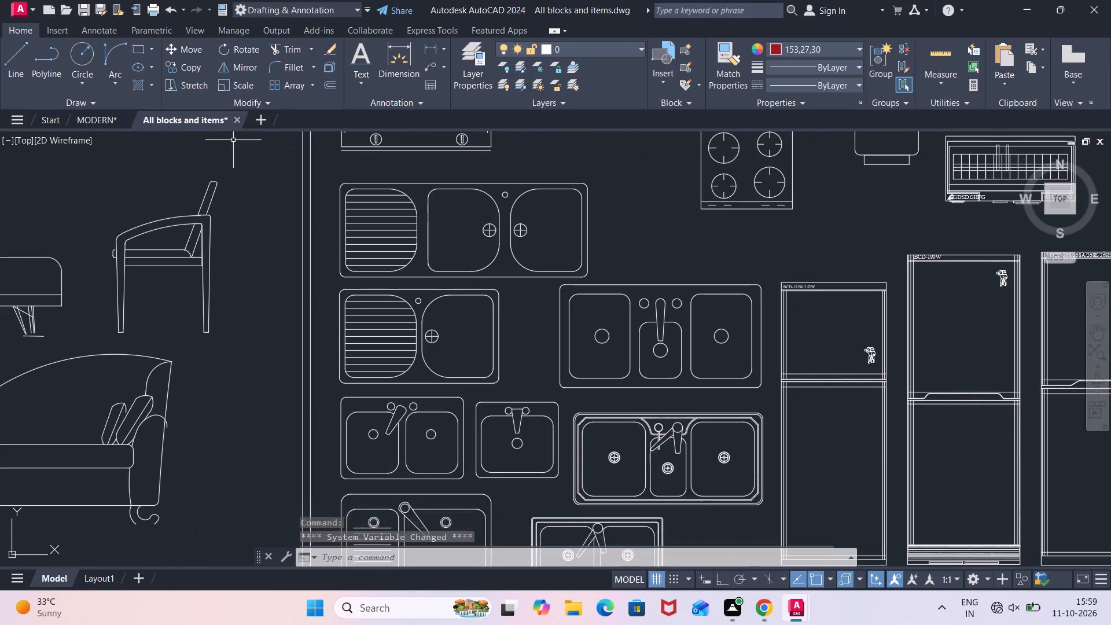
scroll(271, 282, down, 2)
middle_drag(255, 307, 464, 285)
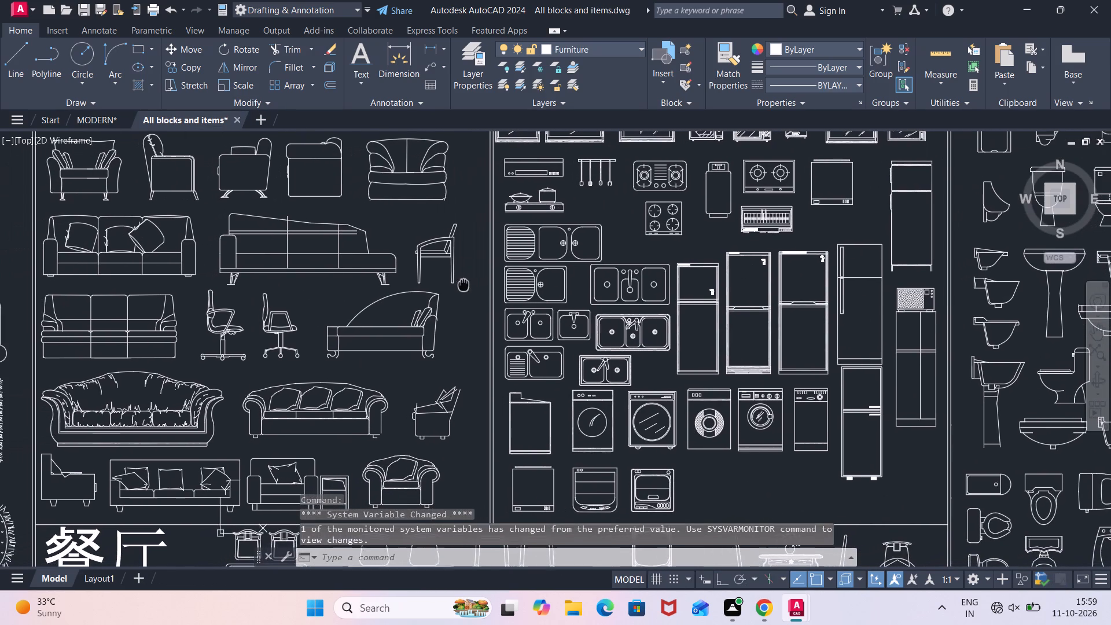
middle_drag(464, 285, 465, 285)
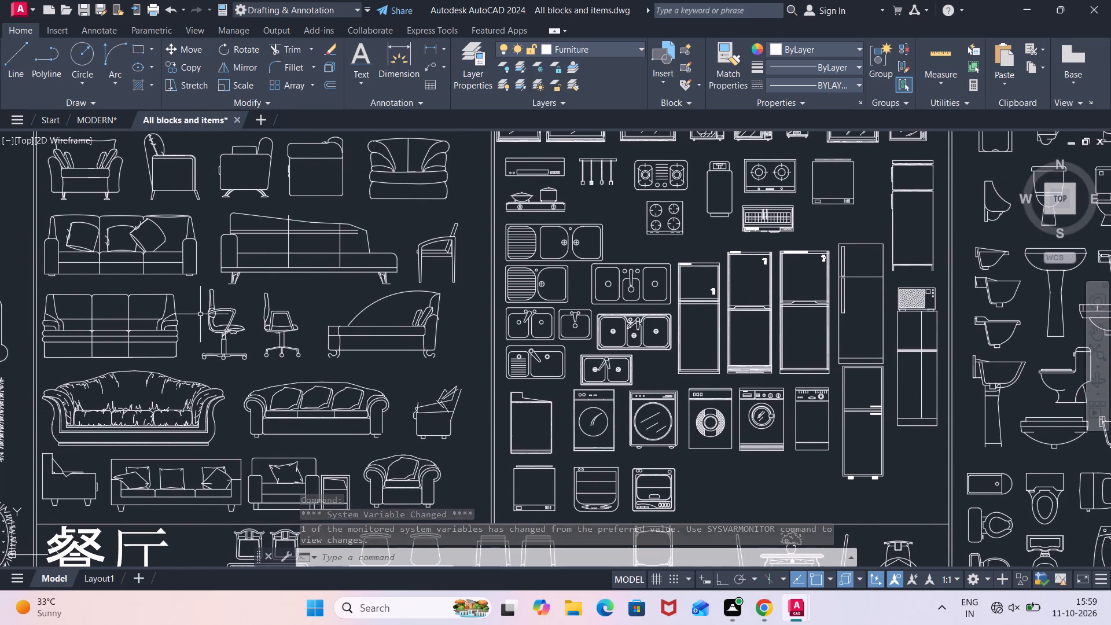
middle_drag(370, 204, 436, 299)
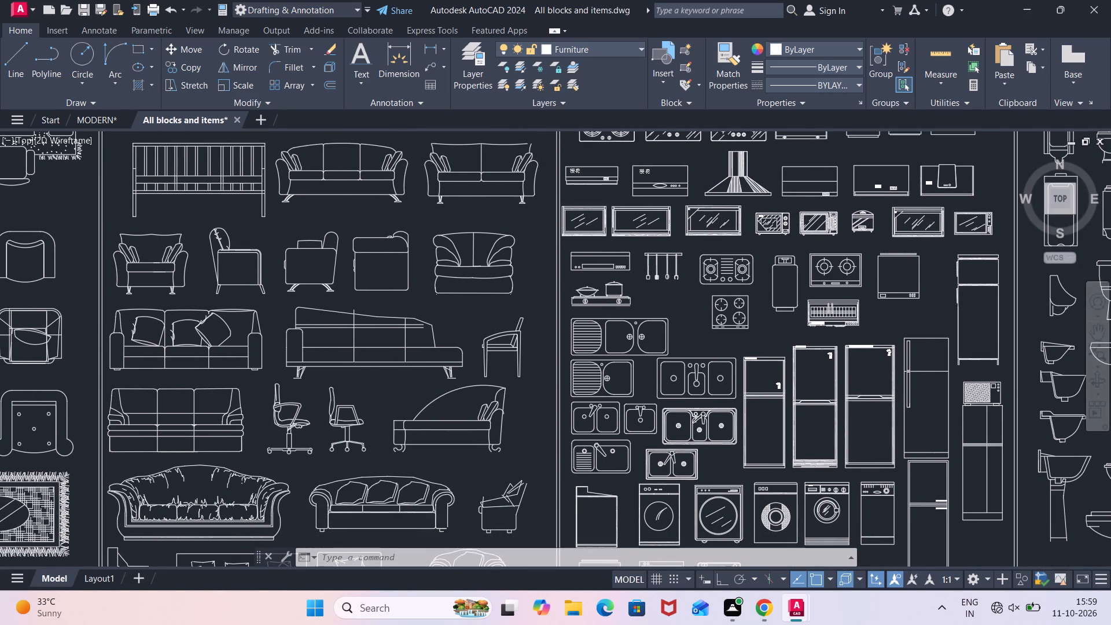
middle_drag(193, 204, 503, 247)
scroll(359, 238, down, 1)
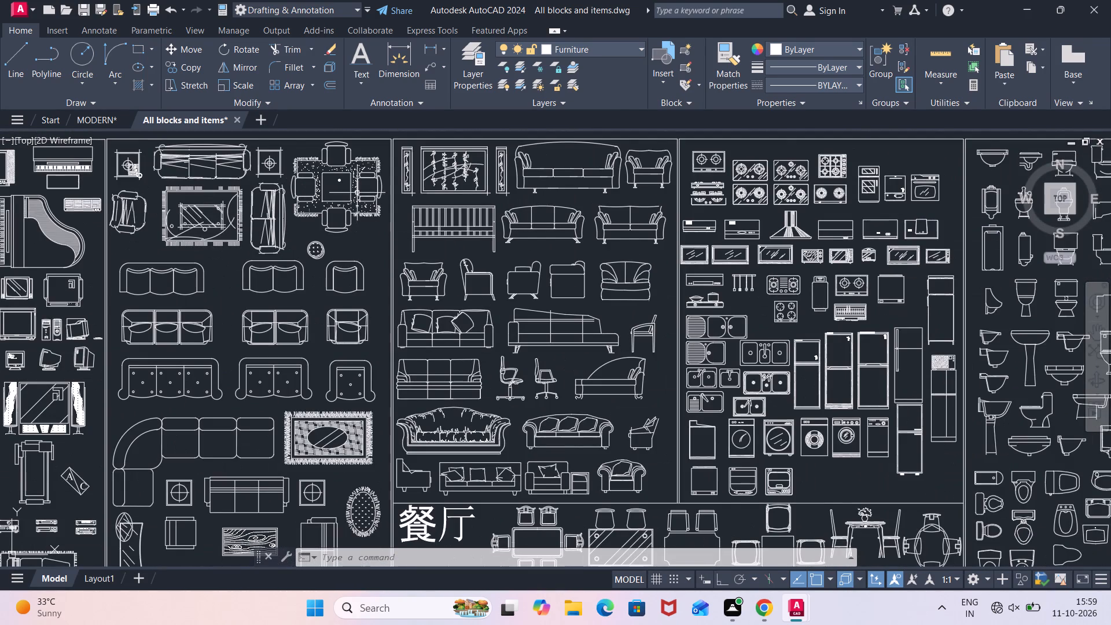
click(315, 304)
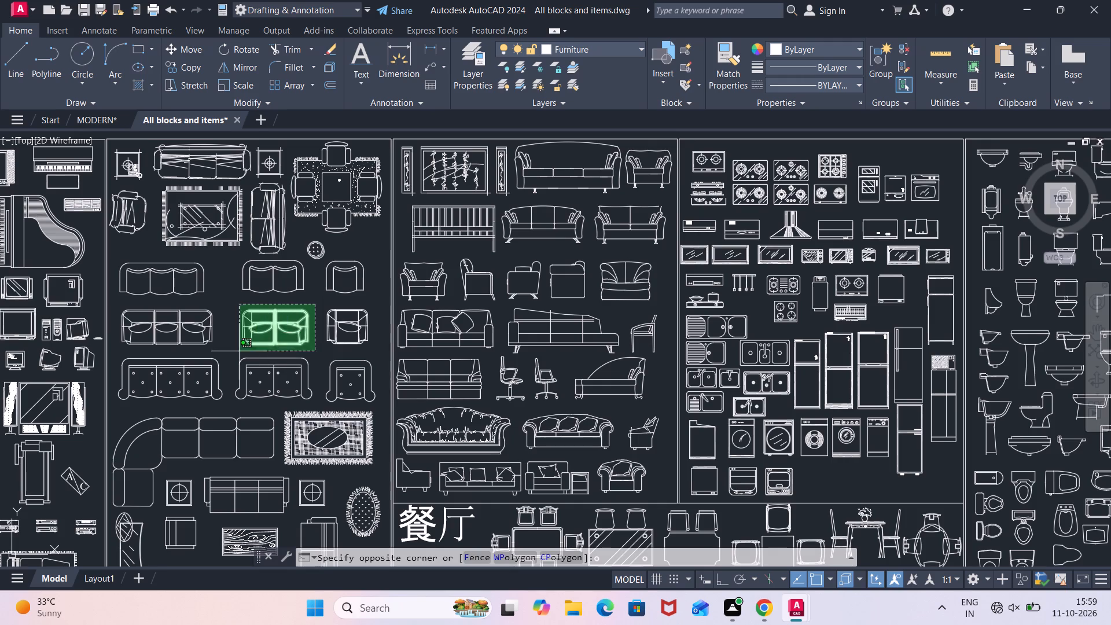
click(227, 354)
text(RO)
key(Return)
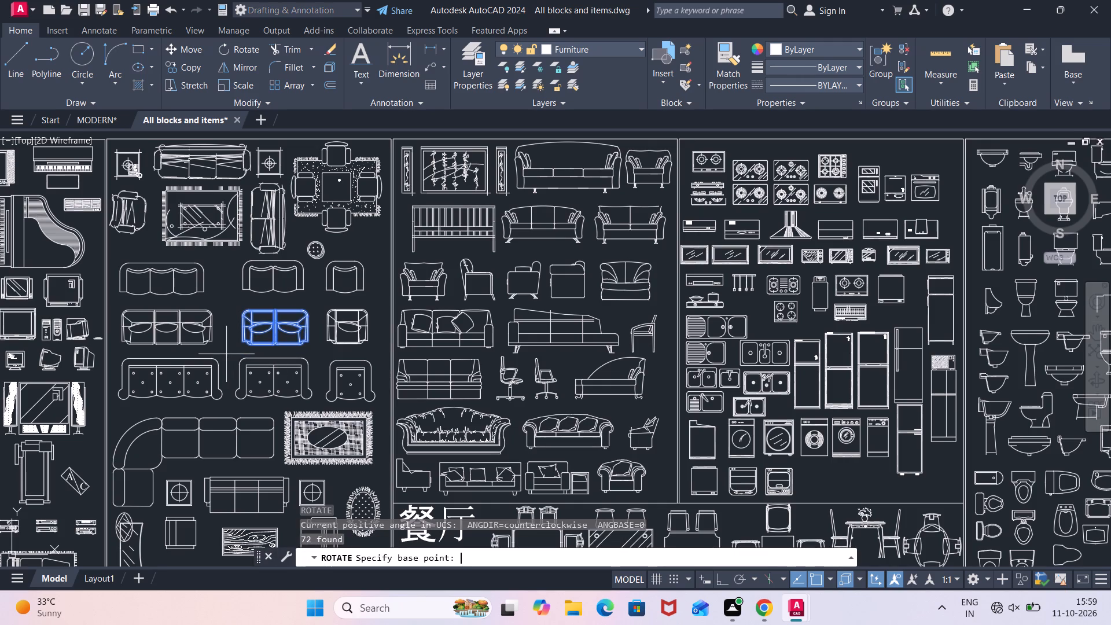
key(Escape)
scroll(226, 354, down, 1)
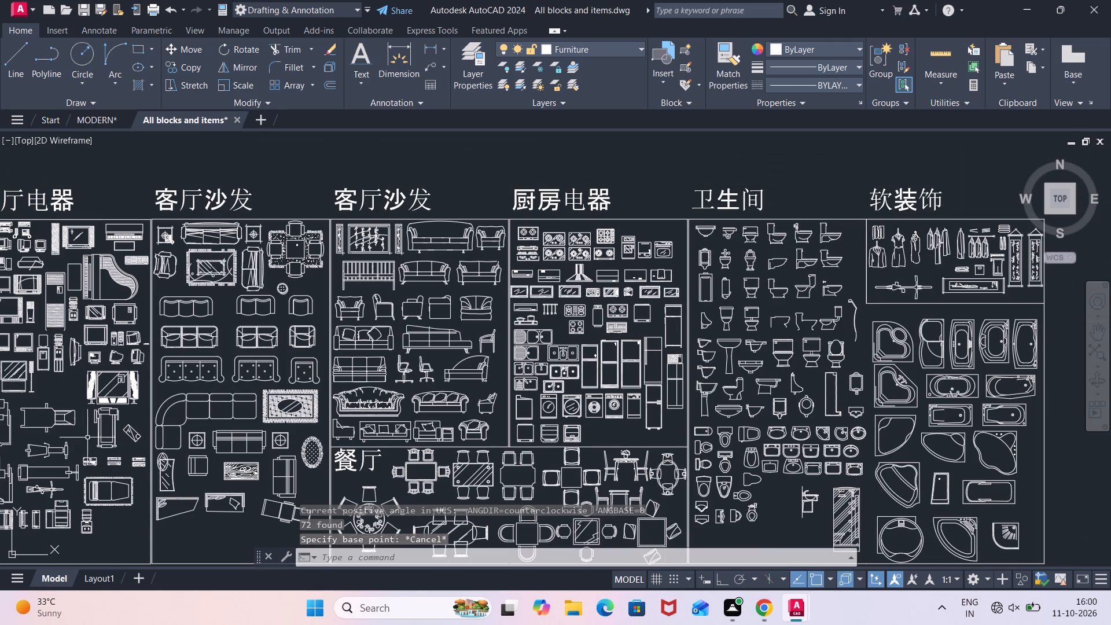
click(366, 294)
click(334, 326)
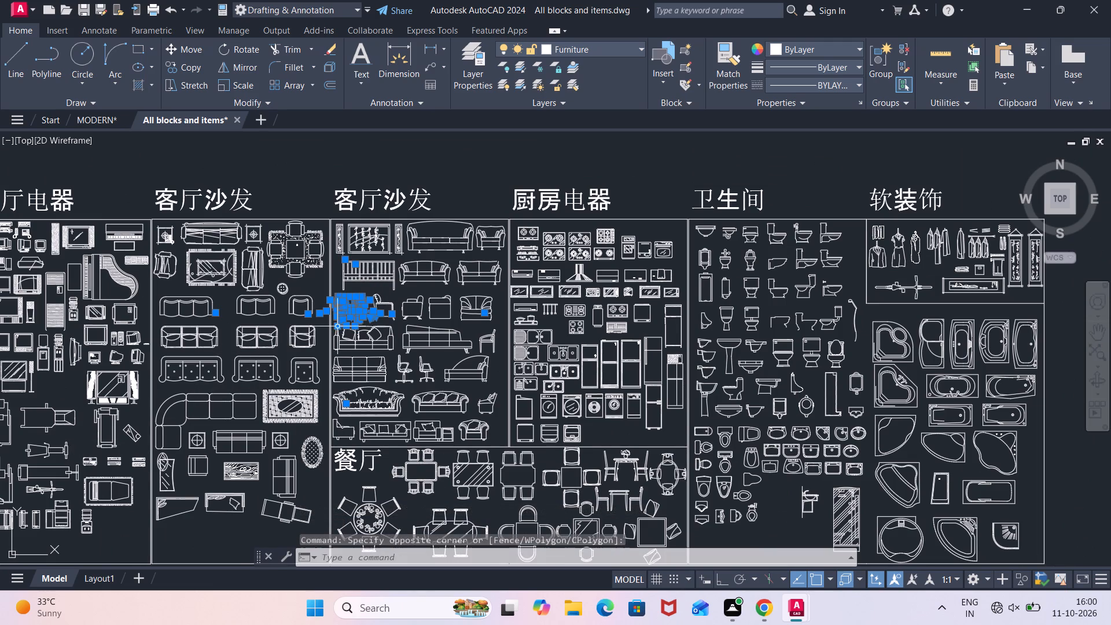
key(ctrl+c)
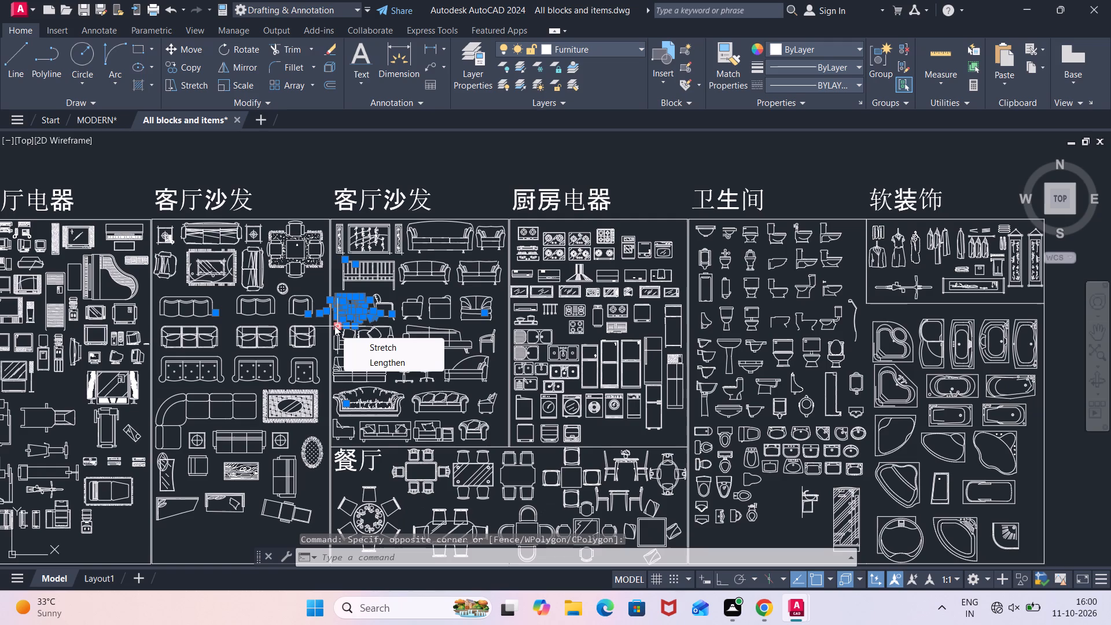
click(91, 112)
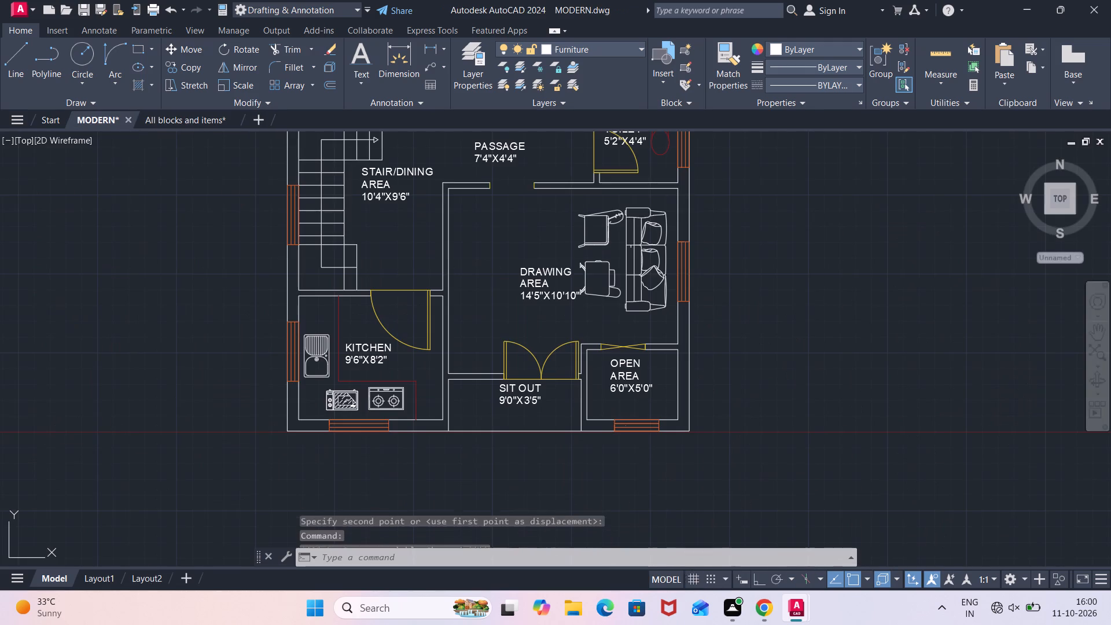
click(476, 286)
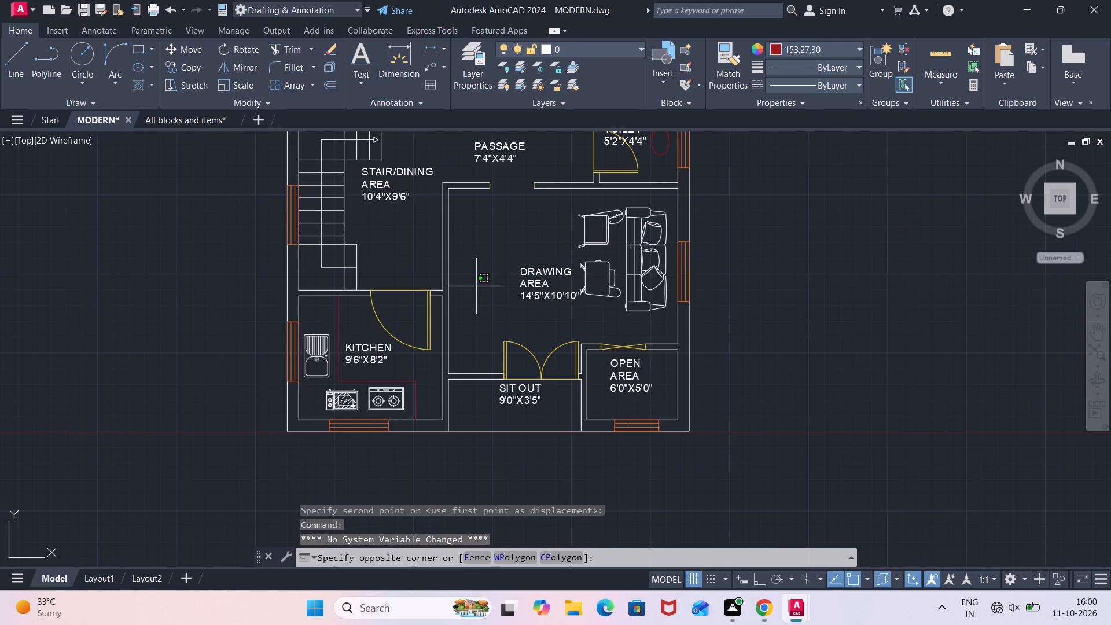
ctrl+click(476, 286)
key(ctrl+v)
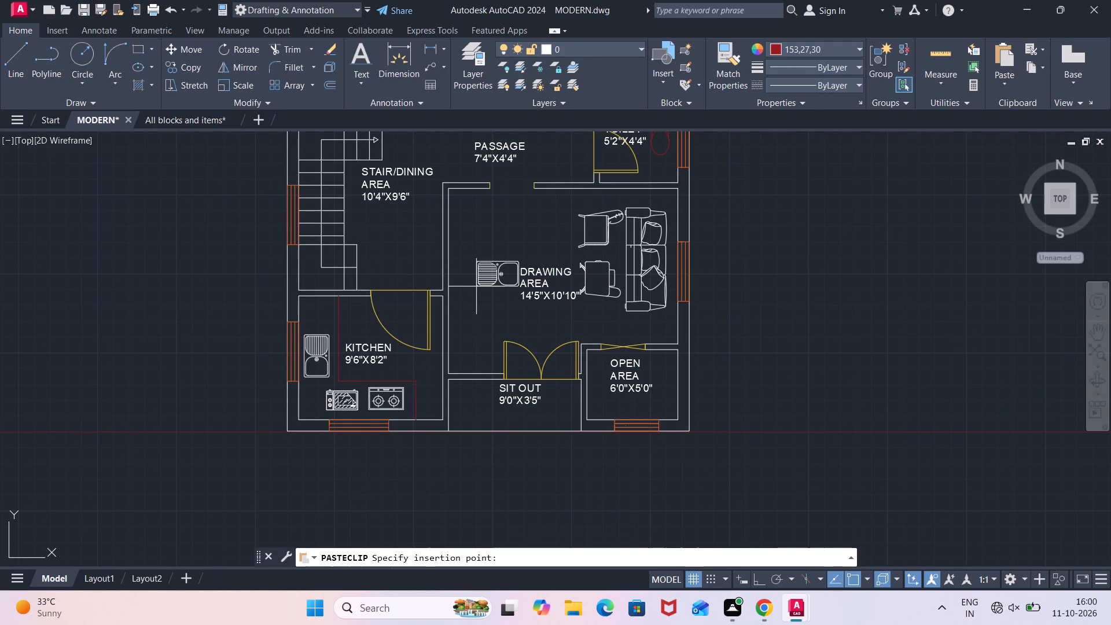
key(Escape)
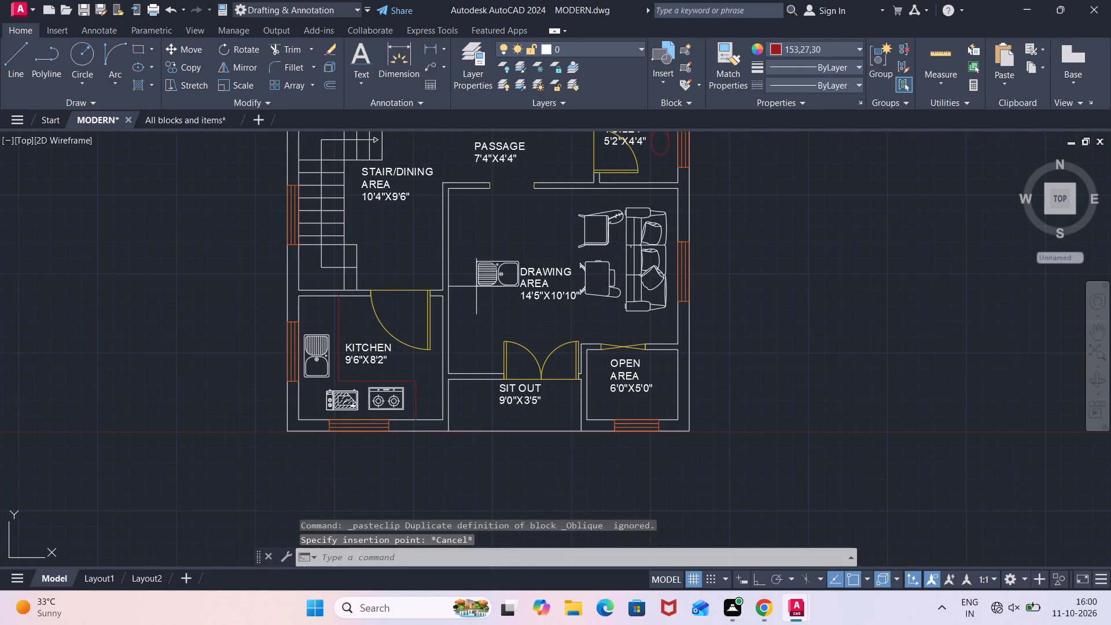
Copy the front-view armchair with cushions from the All blocks and items drawing into MODERN's drawing area, against its left wall.
click(189, 120)
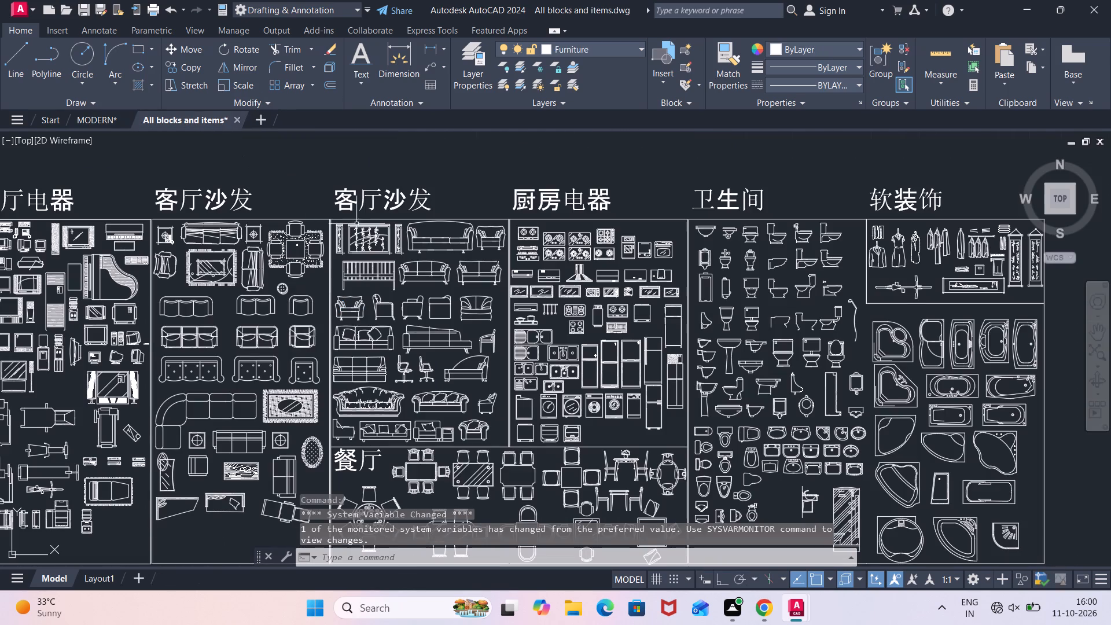
click(364, 293)
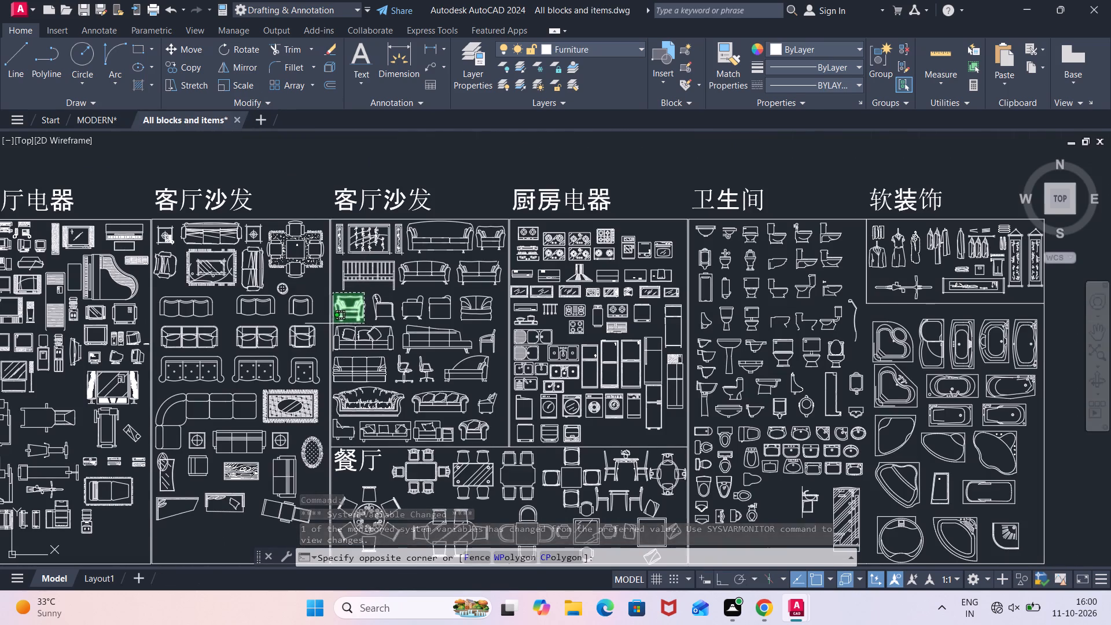
scroll(333, 323, up, 2)
click(333, 323)
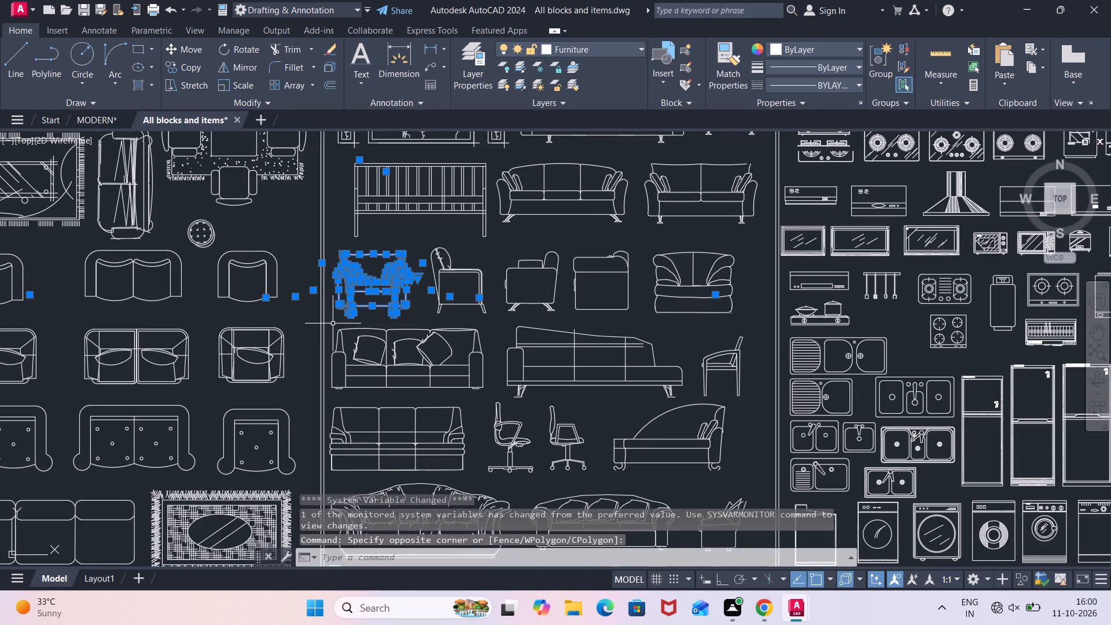
key(ctrl+c)
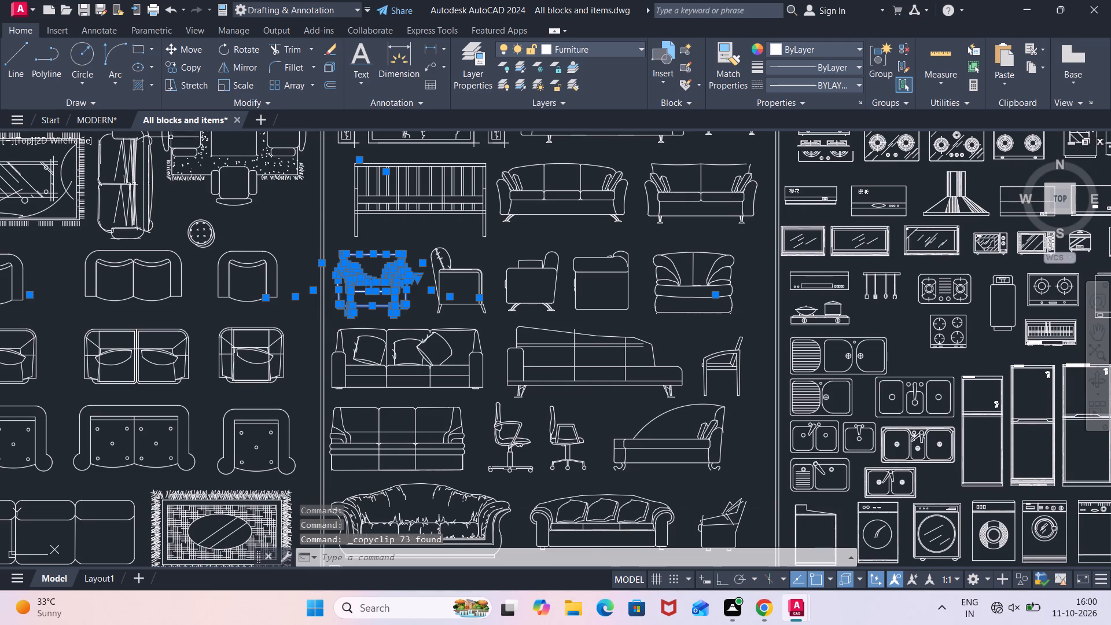
click(97, 121)
click(469, 304)
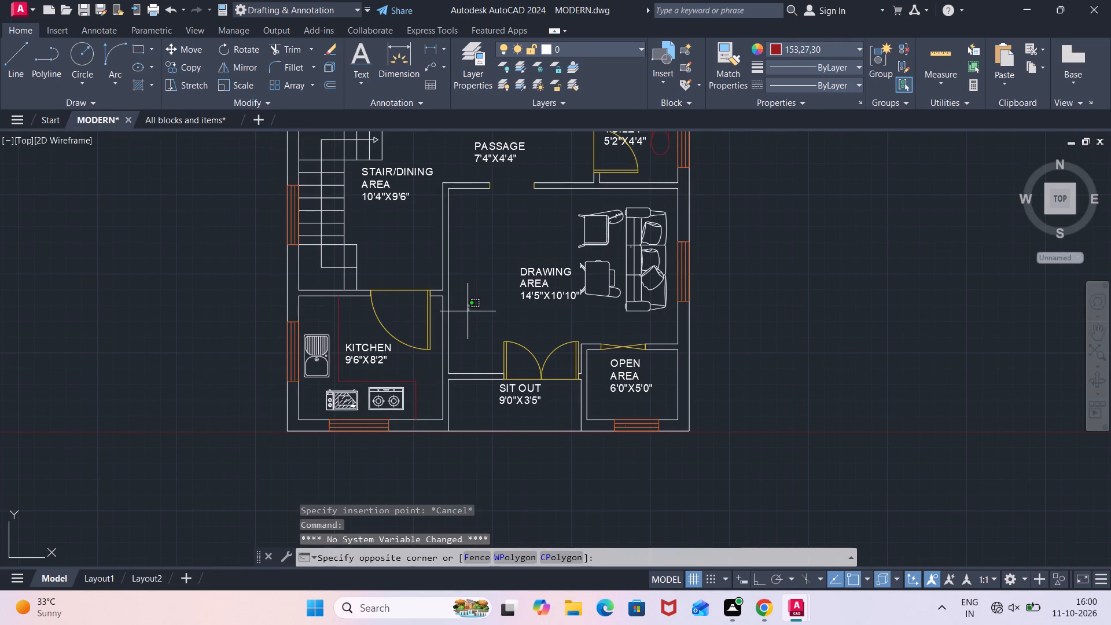
ctrl+click(468, 311)
key(ctrl+v)
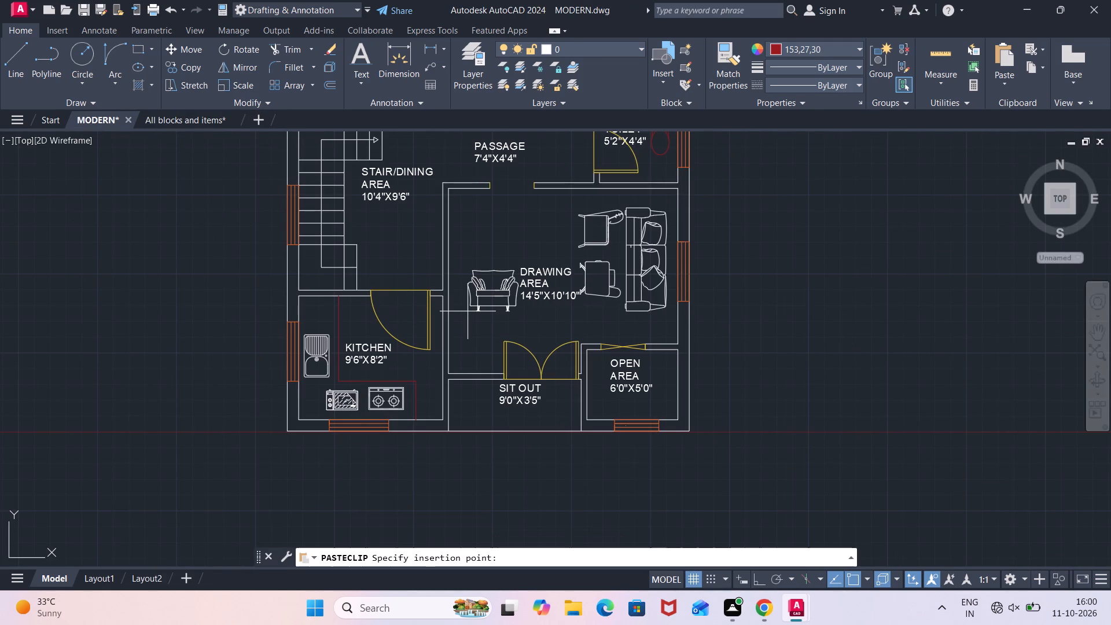
click(455, 260)
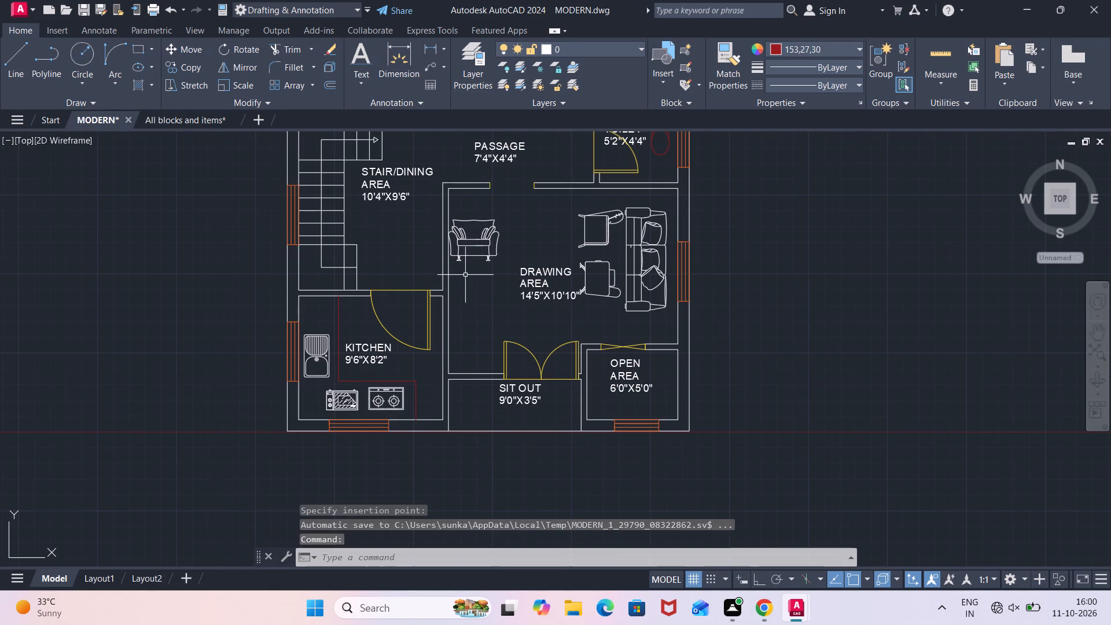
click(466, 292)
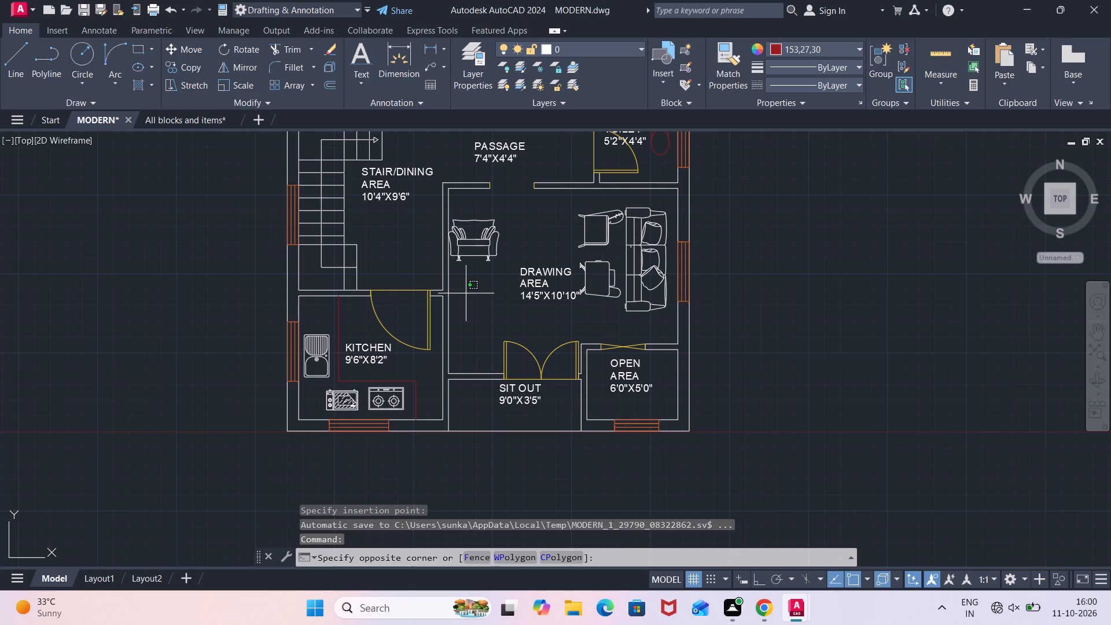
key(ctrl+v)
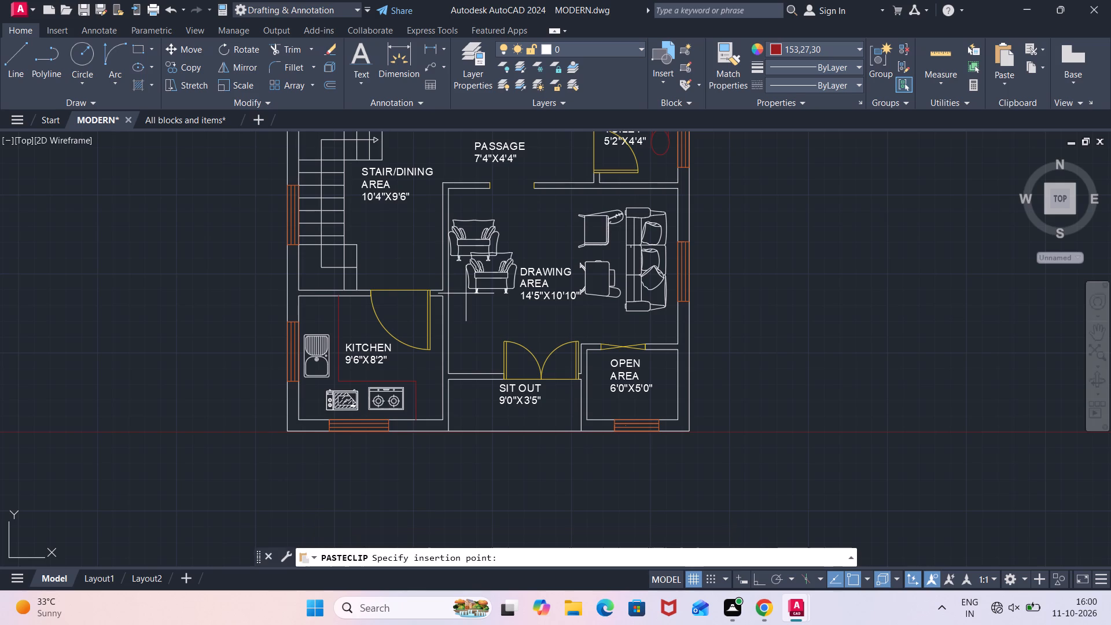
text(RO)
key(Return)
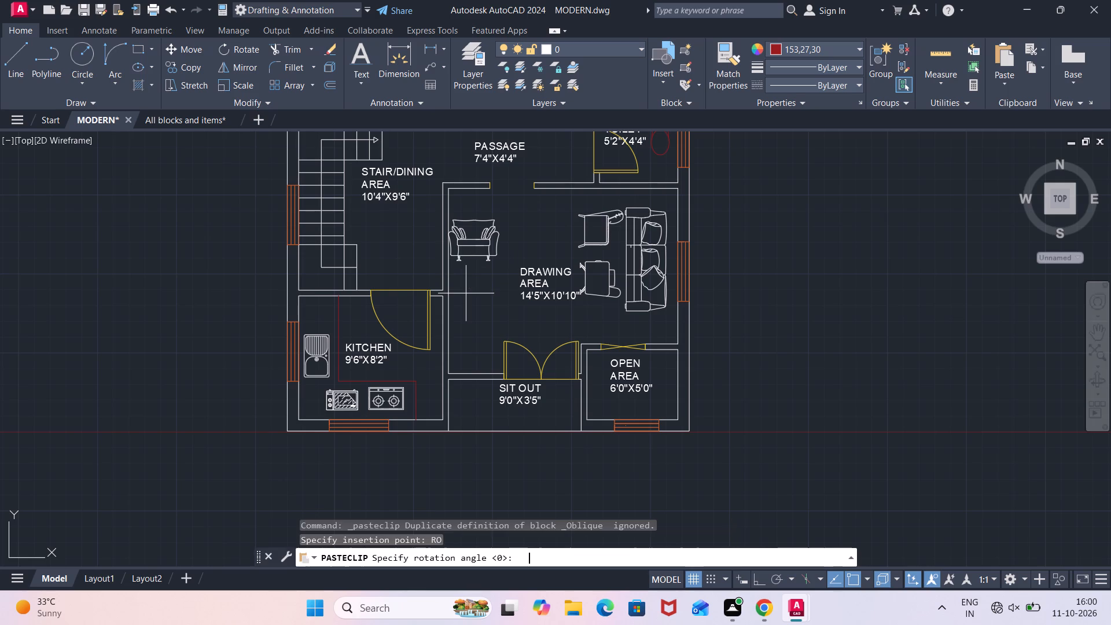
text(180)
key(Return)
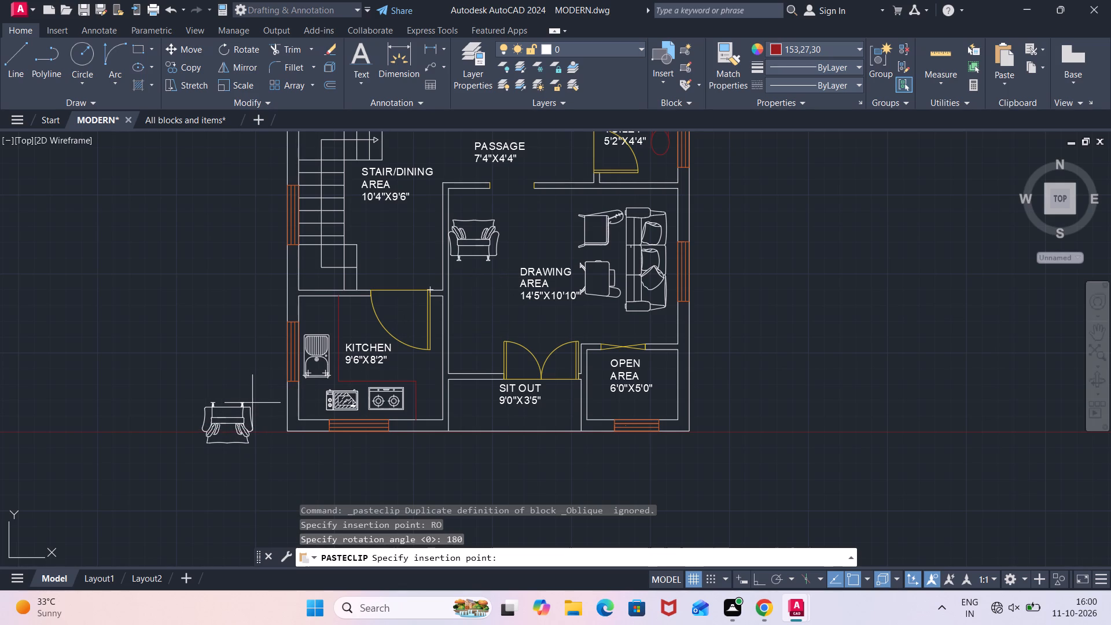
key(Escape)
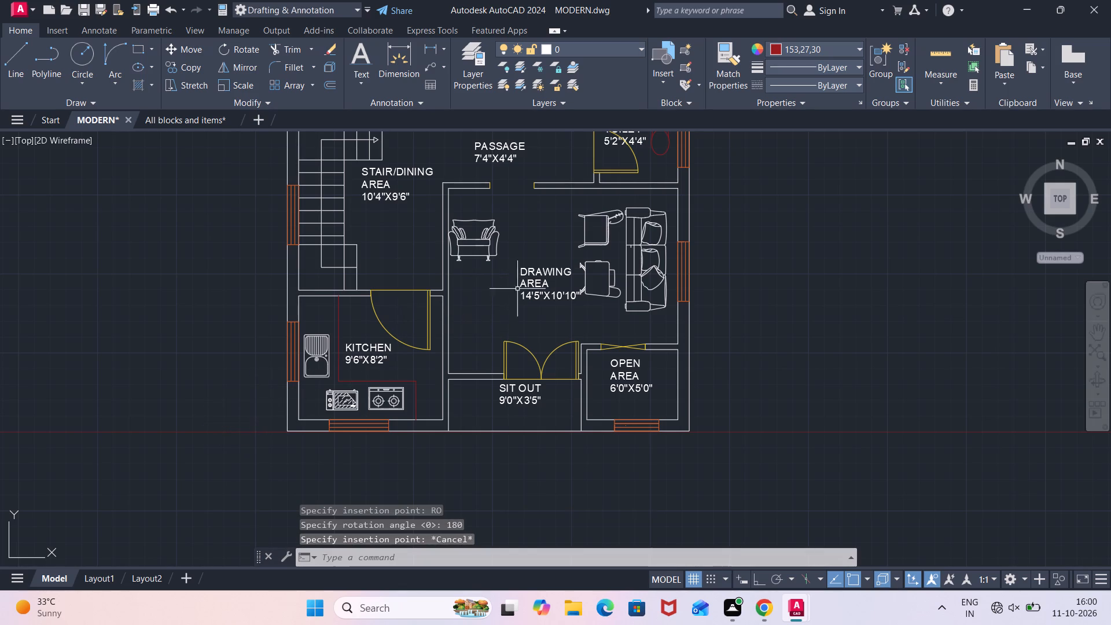
Copy the six-chair rectangular dining set, including all its chair backs, from the 餐厅 section of the All blocks and items drawing.
middle_drag(560, 225, 622, 307)
click(215, 116)
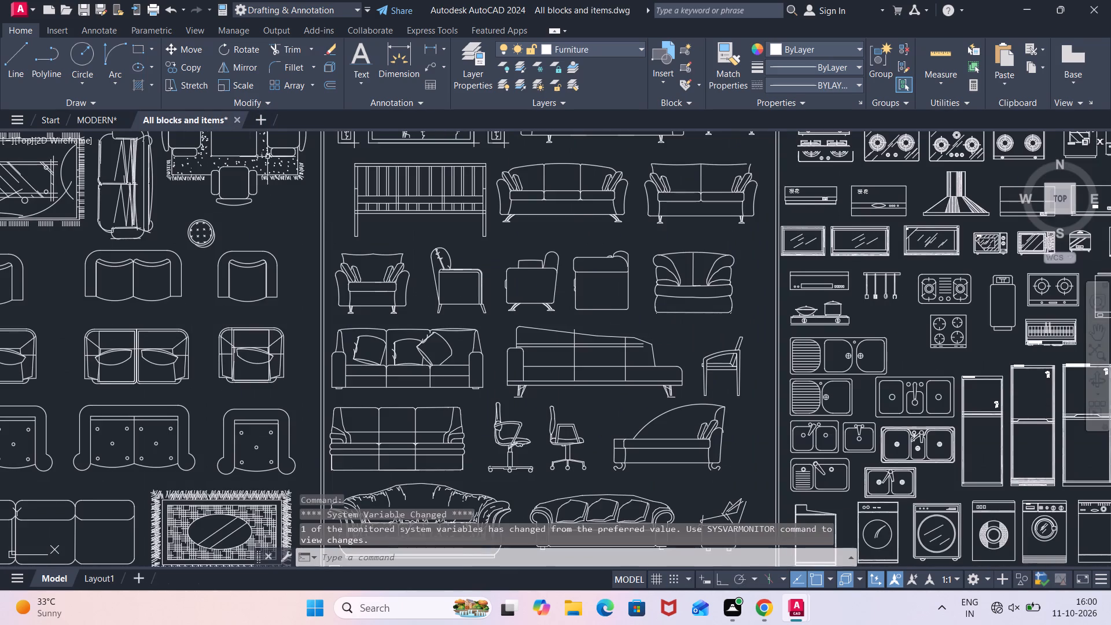
scroll(642, 372, down, 2)
middle_drag(672, 388, 482, 209)
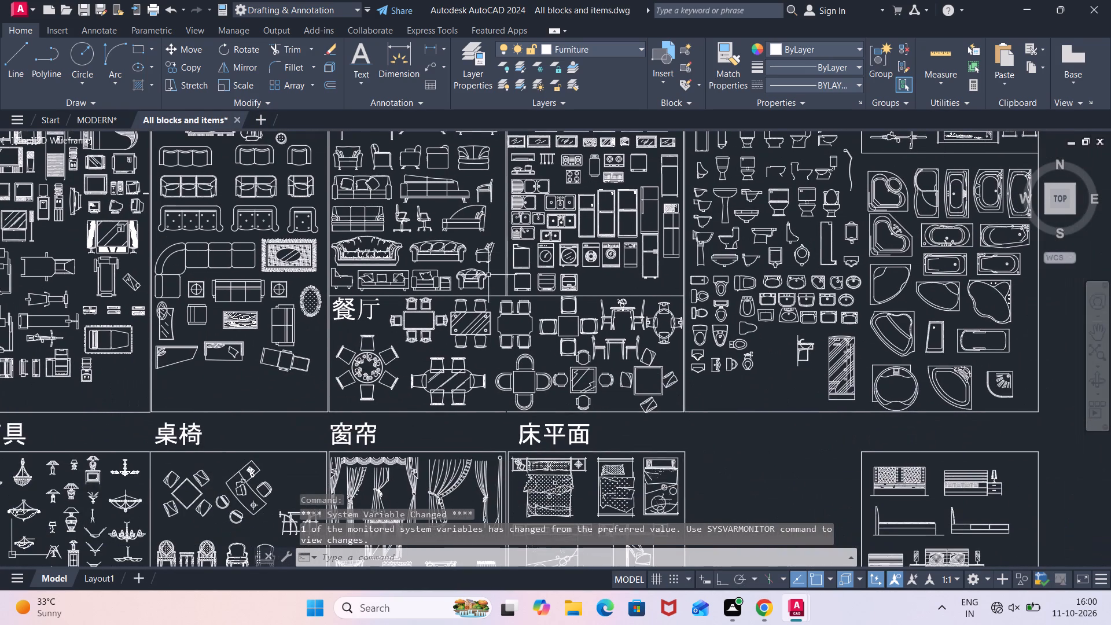
scroll(539, 353, up, 1)
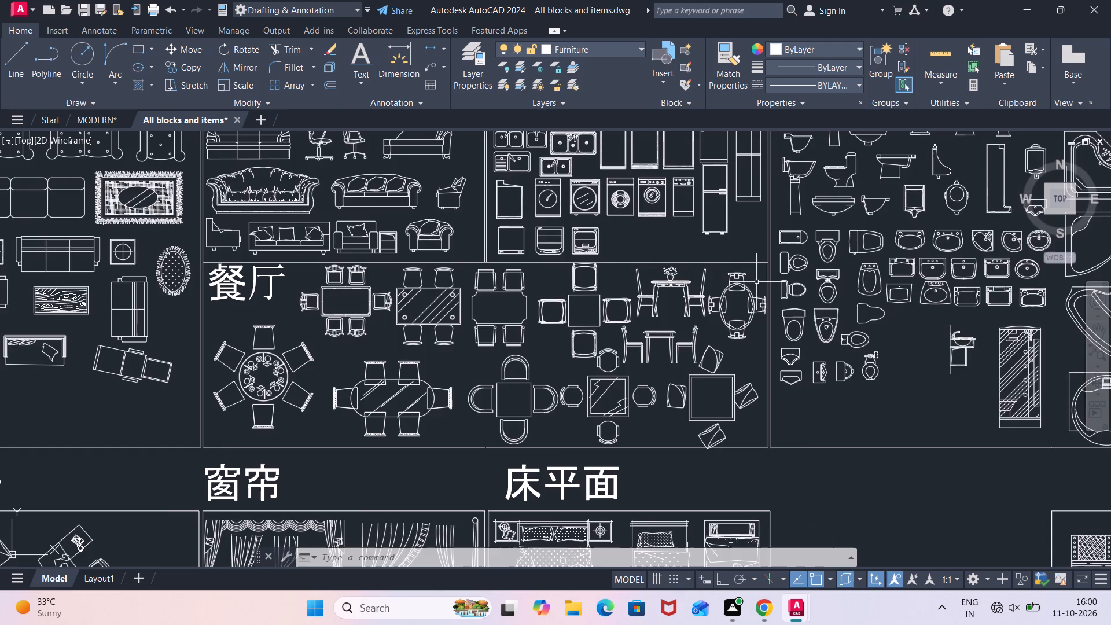
scroll(764, 281, up, 1)
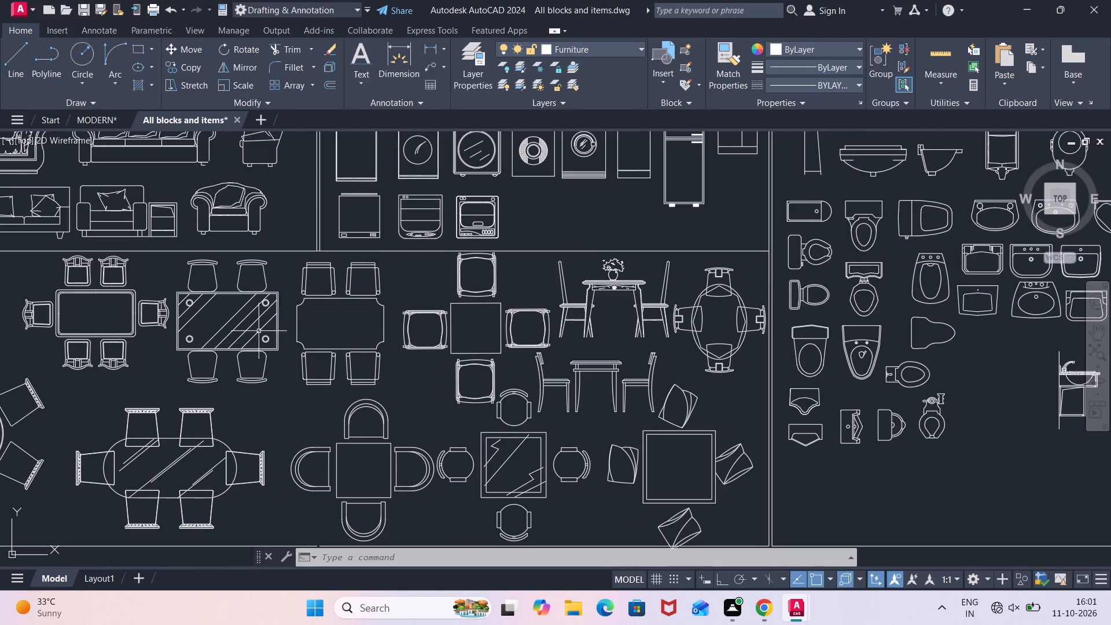
middle_drag(172, 360, 382, 363)
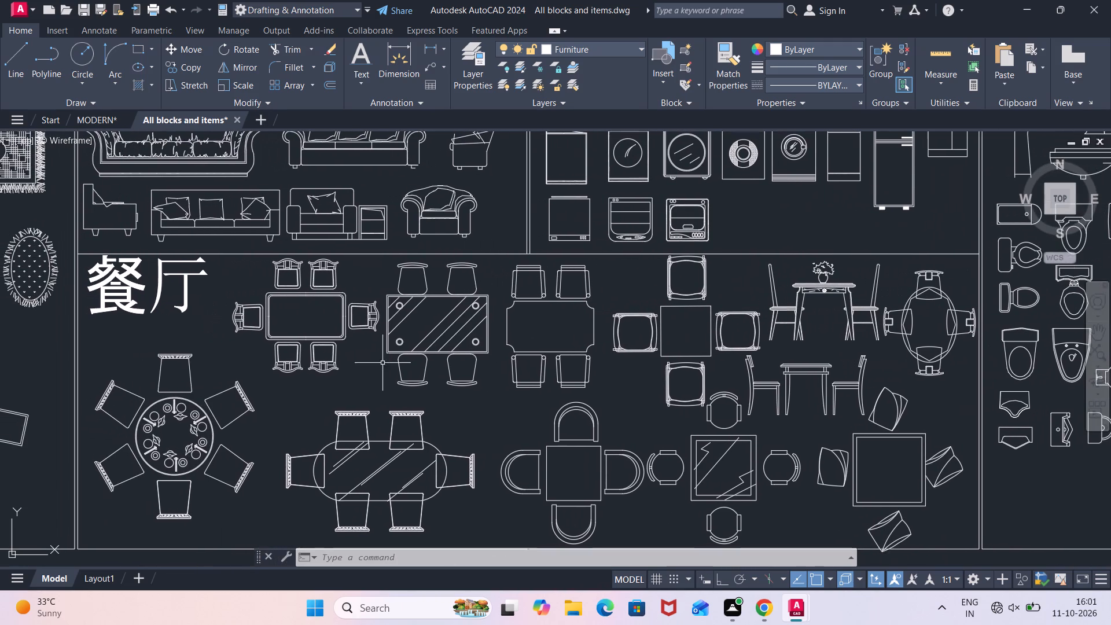
click(380, 266)
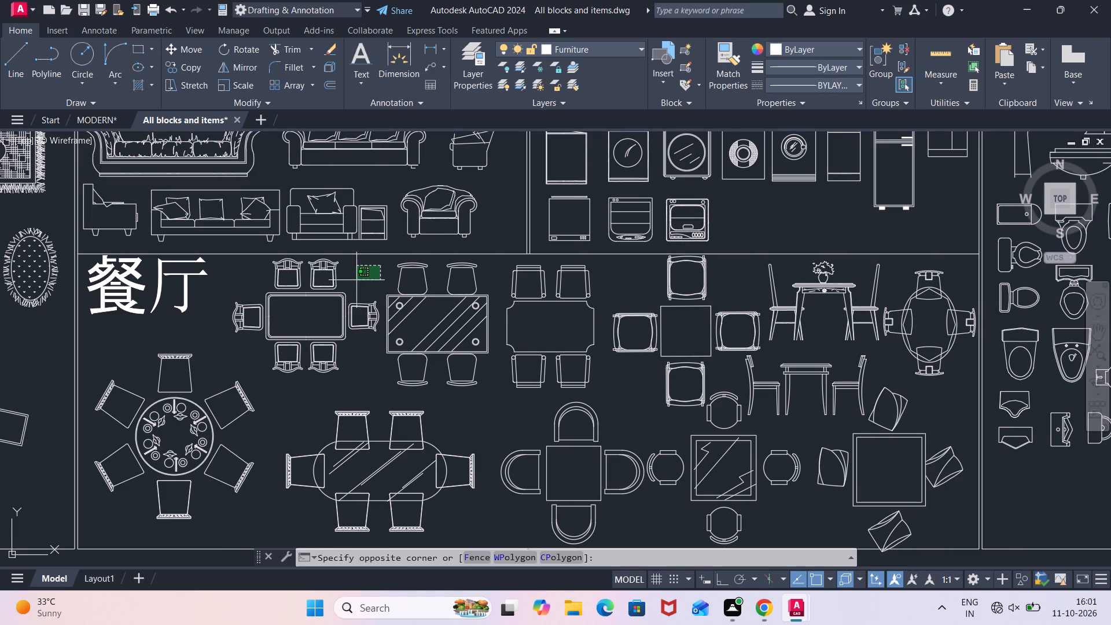
click(227, 378)
scroll(331, 240, up, 2)
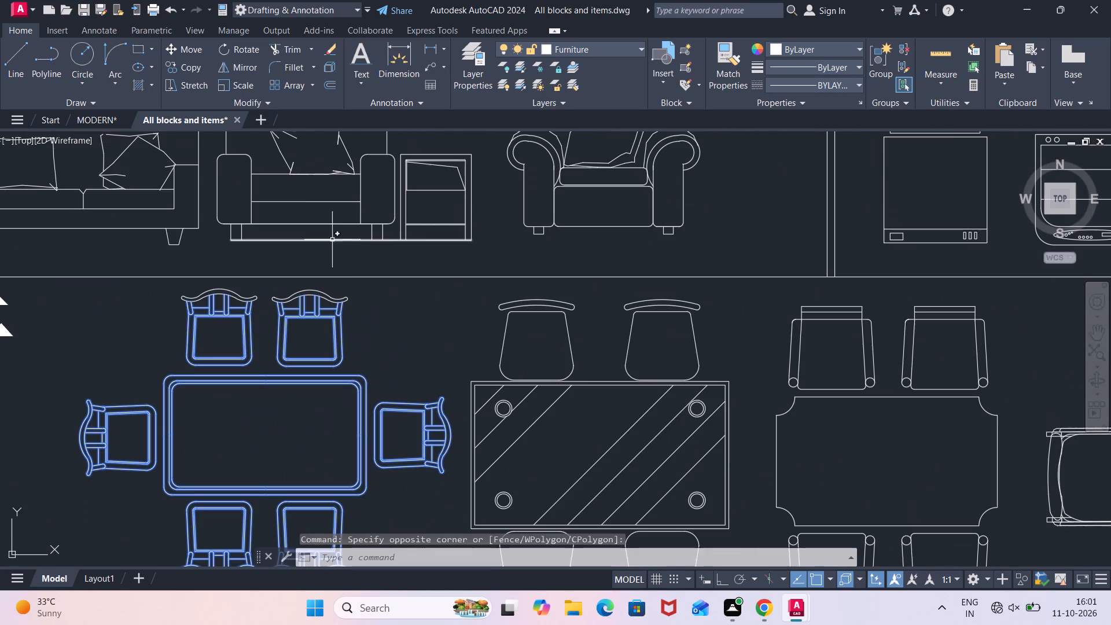
click(363, 289)
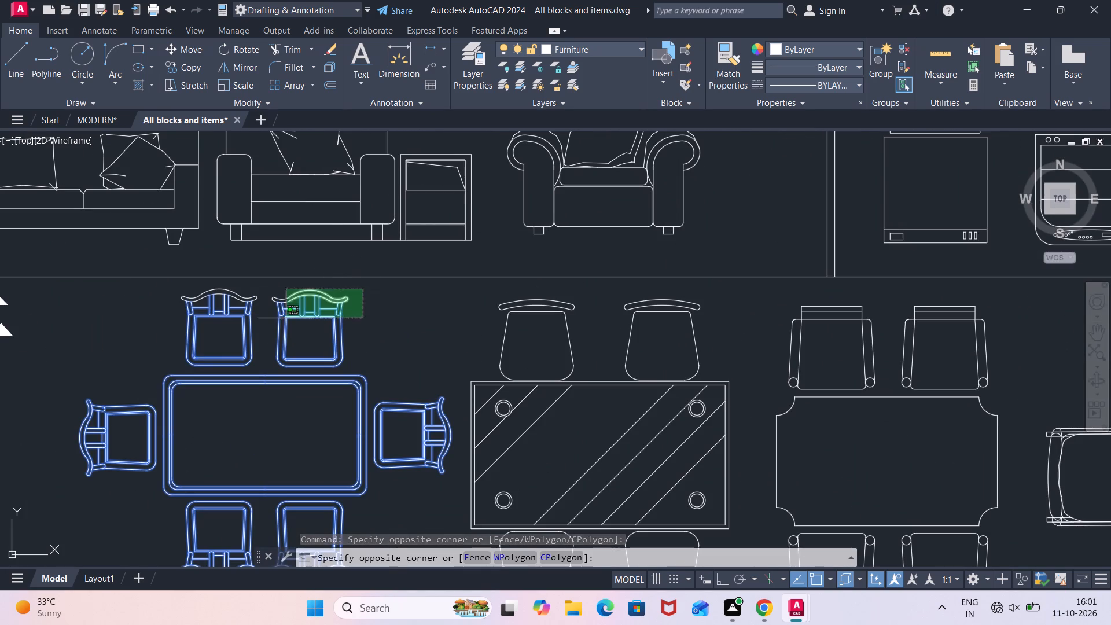
click(165, 334)
scroll(183, 363, down, 2)
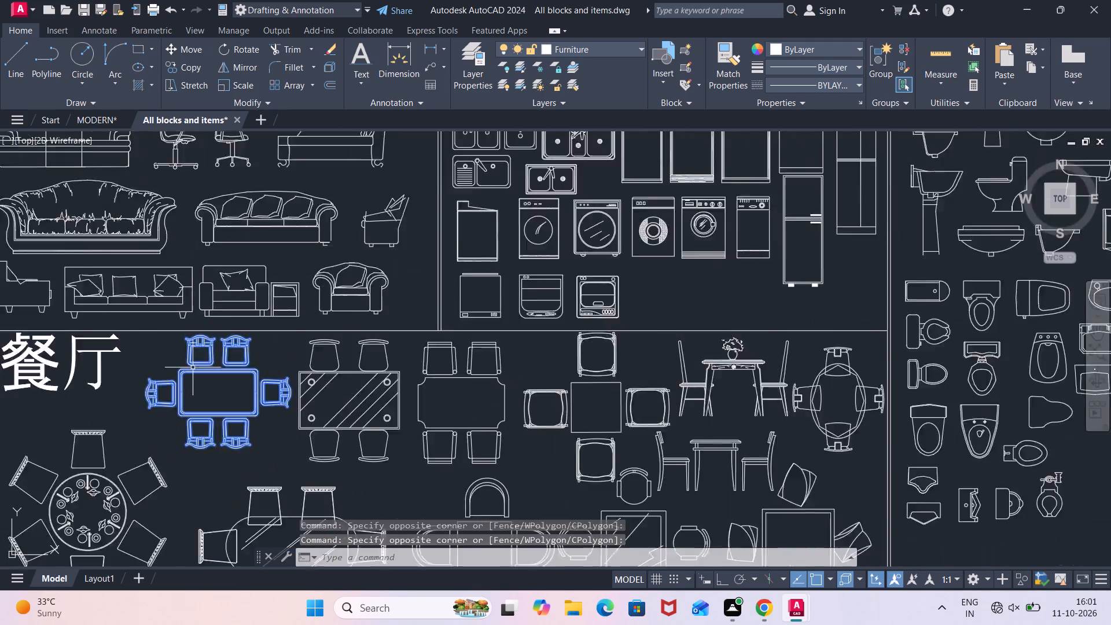
scroll(194, 369, down, 1)
key(ctrl+c)
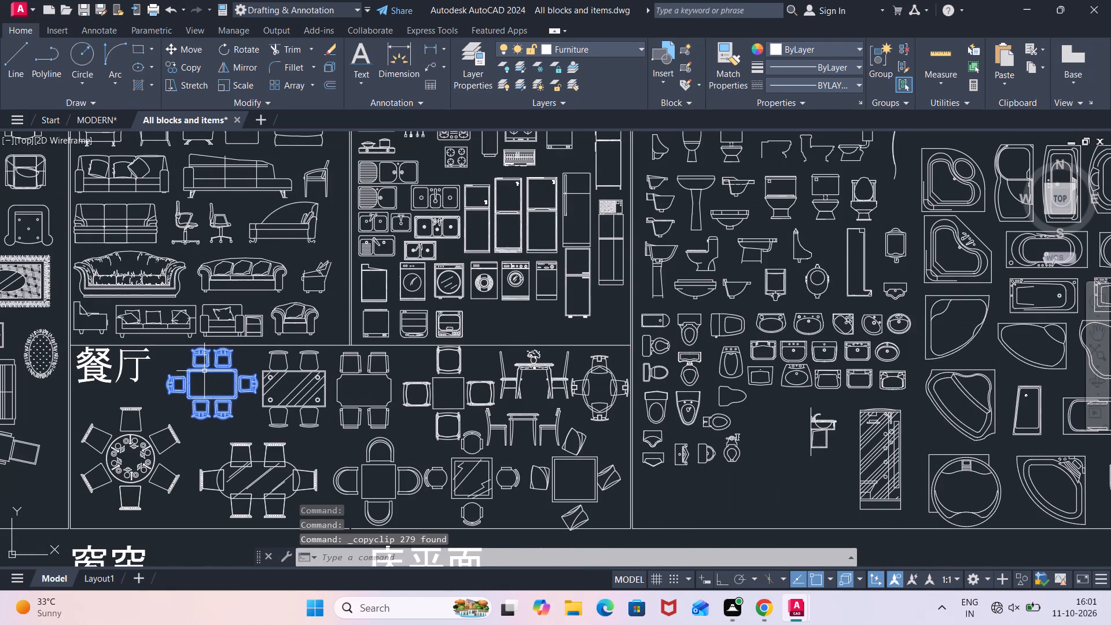
Paste the six-chair dining set into the MODERN drawing, in the empty space left of the floor plan.
click(113, 118)
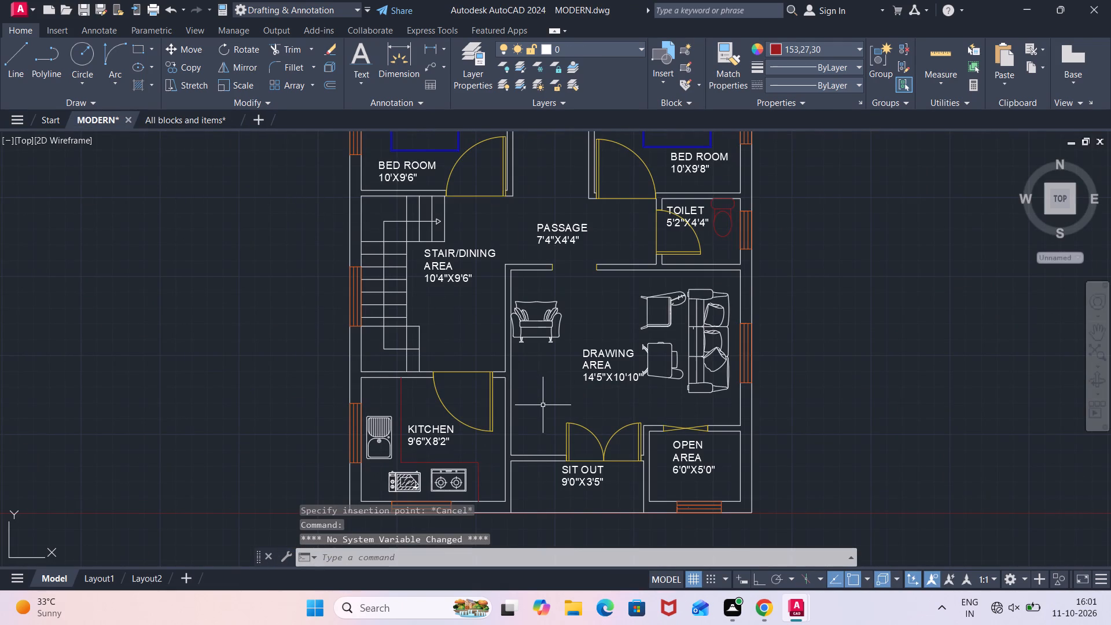
click(457, 343)
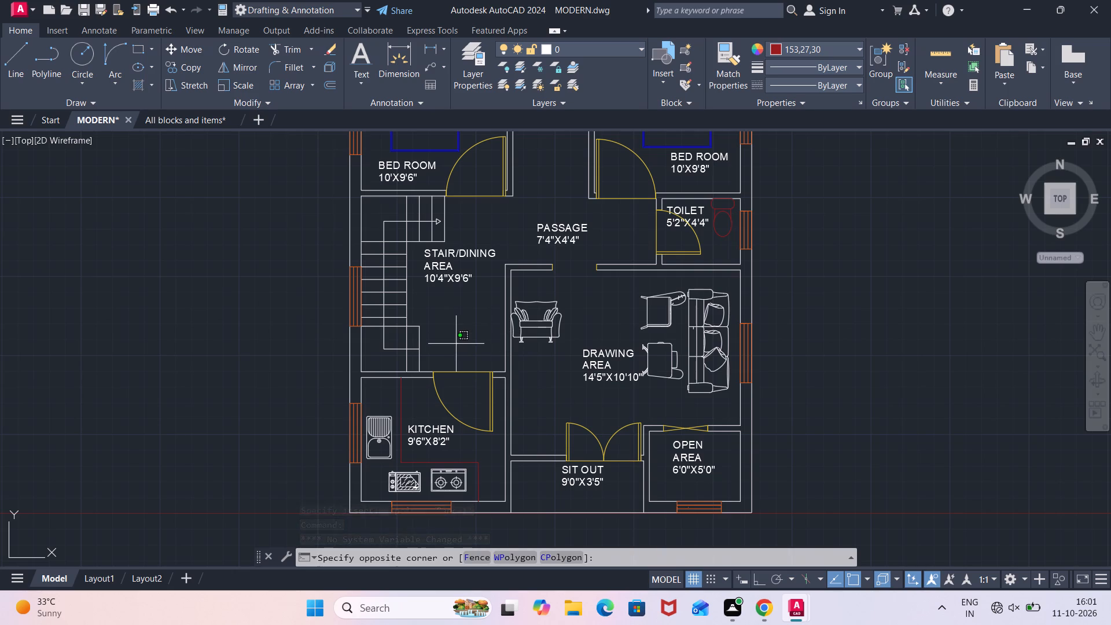
key(ctrl+v)
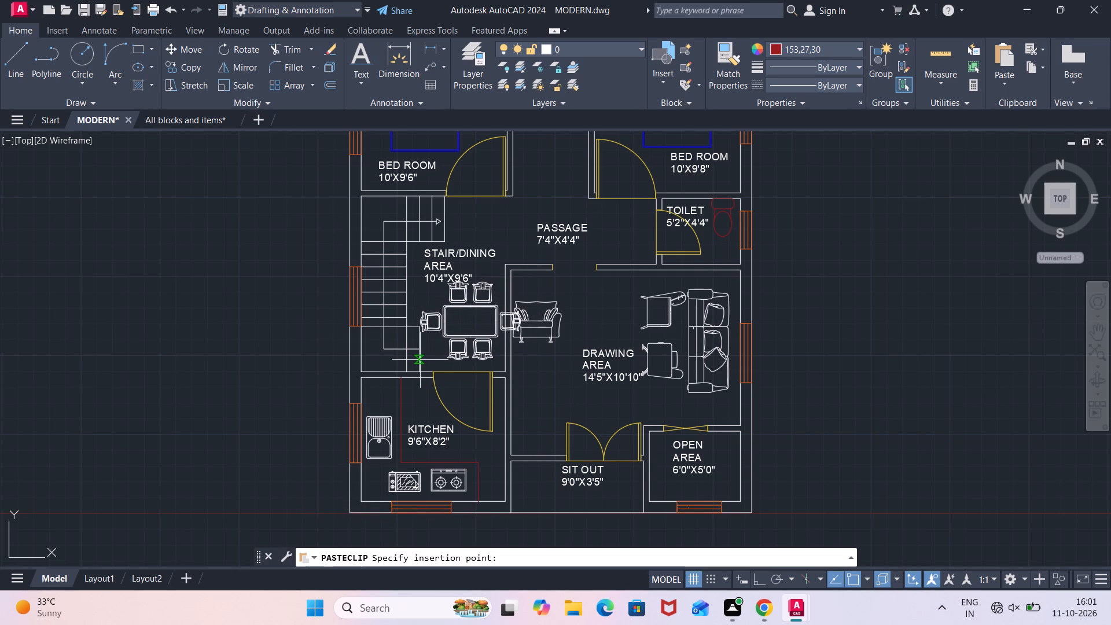
click(145, 356)
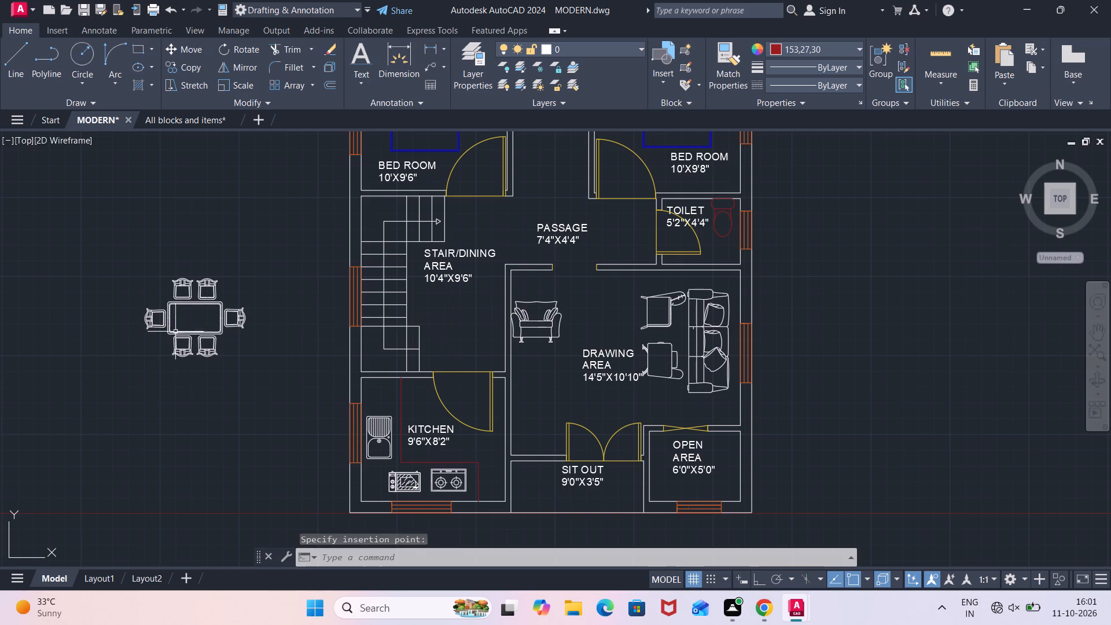
Scale the pasted six-chair dining set down slightly, from a base point at its lower-left corner.
click(268, 260)
click(89, 363)
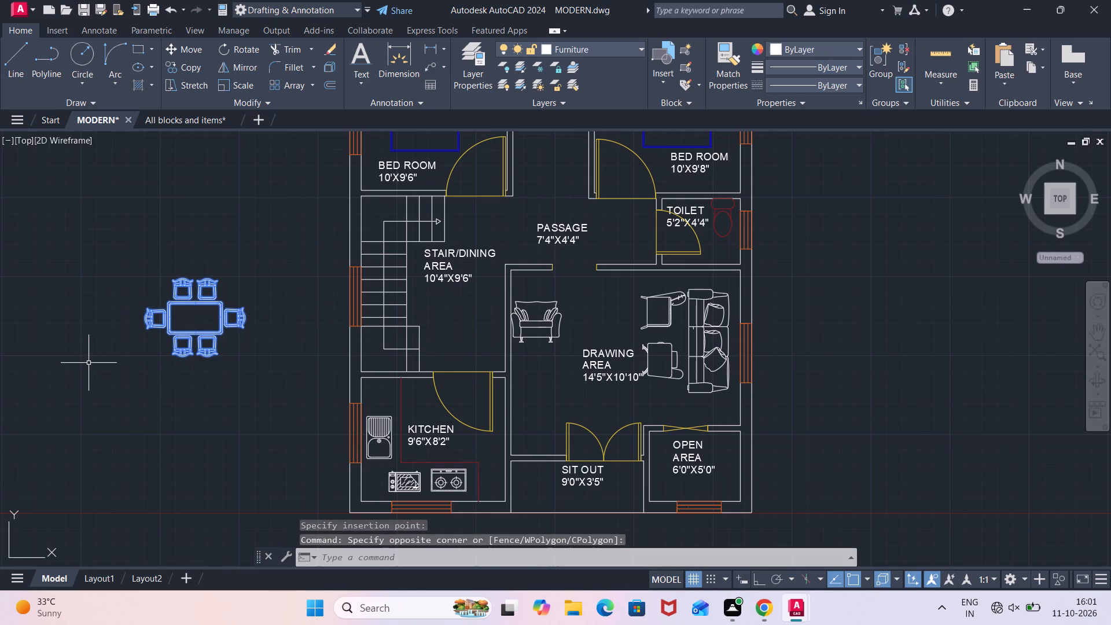
text(SC)
key(Return)
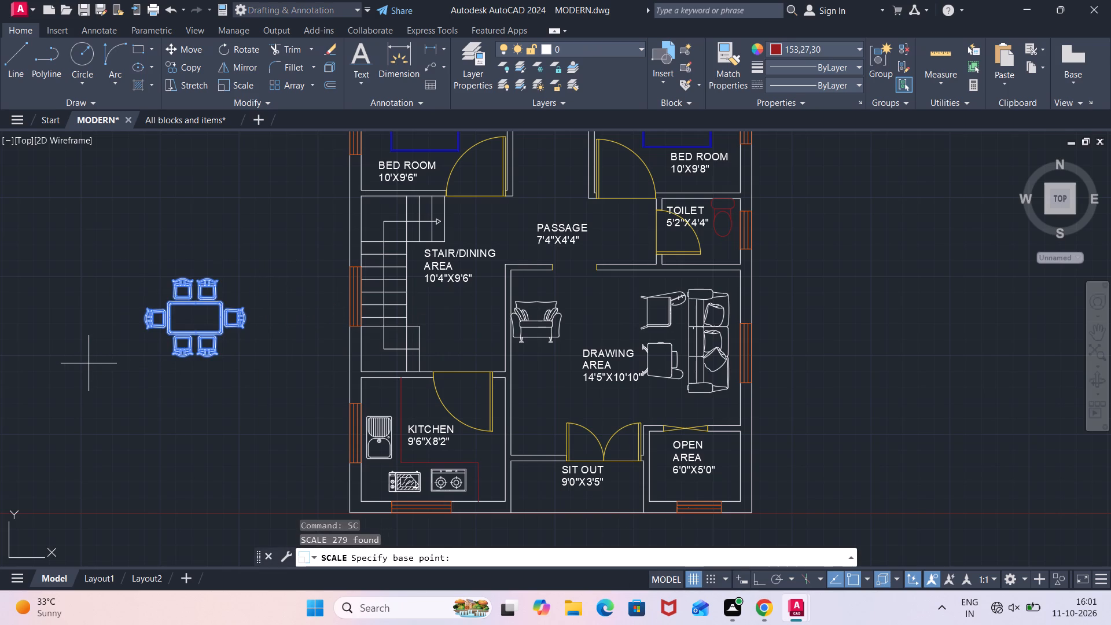
click(146, 334)
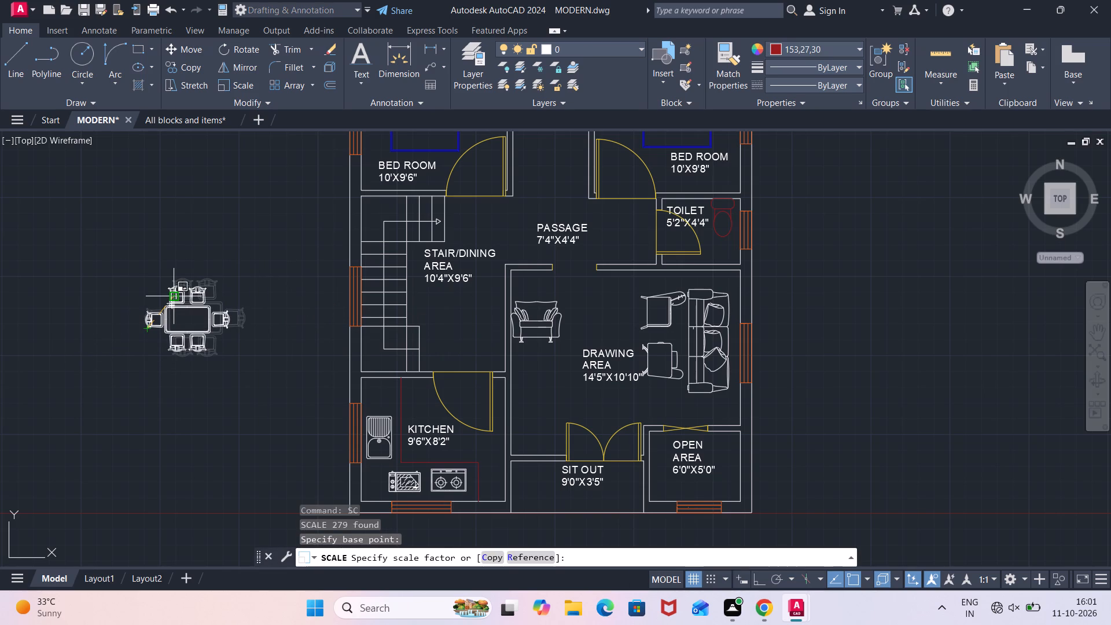
click(173, 295)
Move the reduced six-chair dining set into the STAIR/DINING AREA, between the stairs and the drawing-area wall.
click(230, 266)
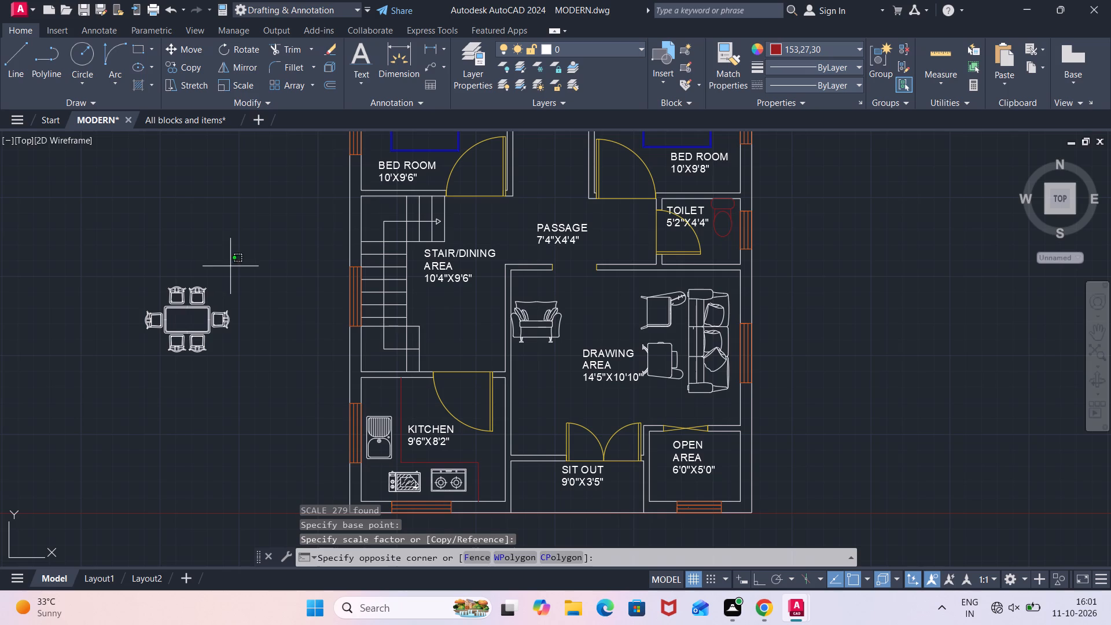
click(146, 363)
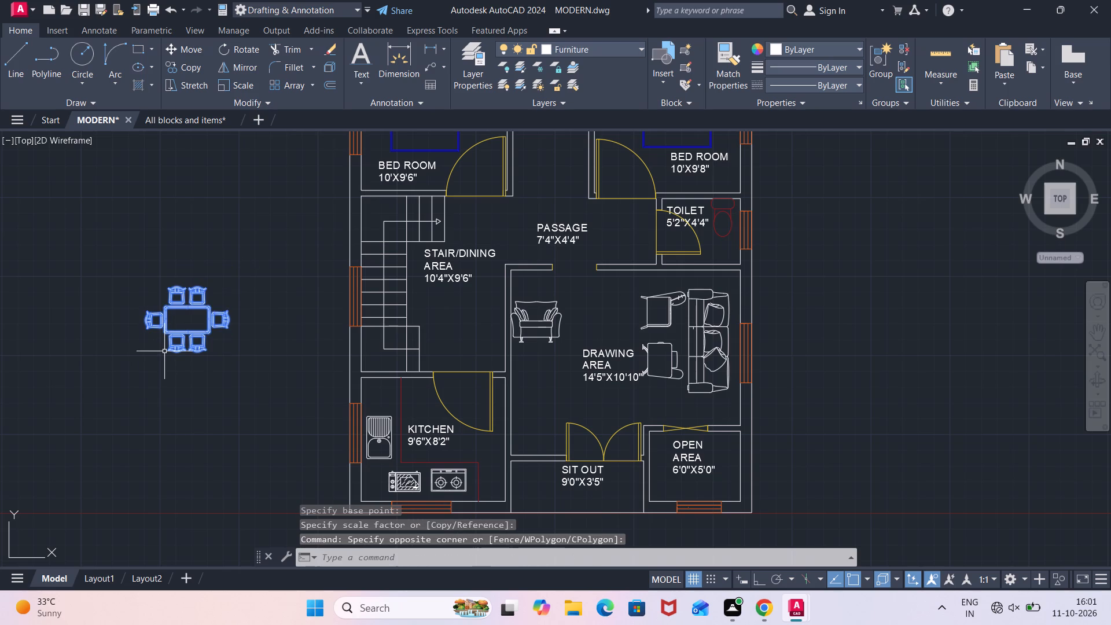
key(m)
key(Return)
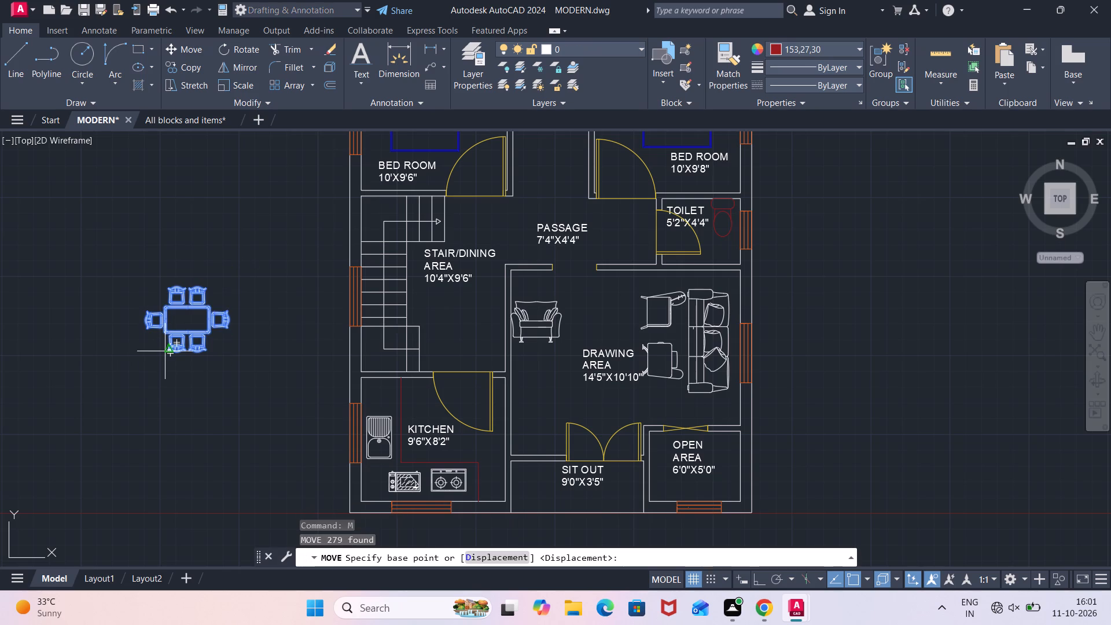
click(175, 347)
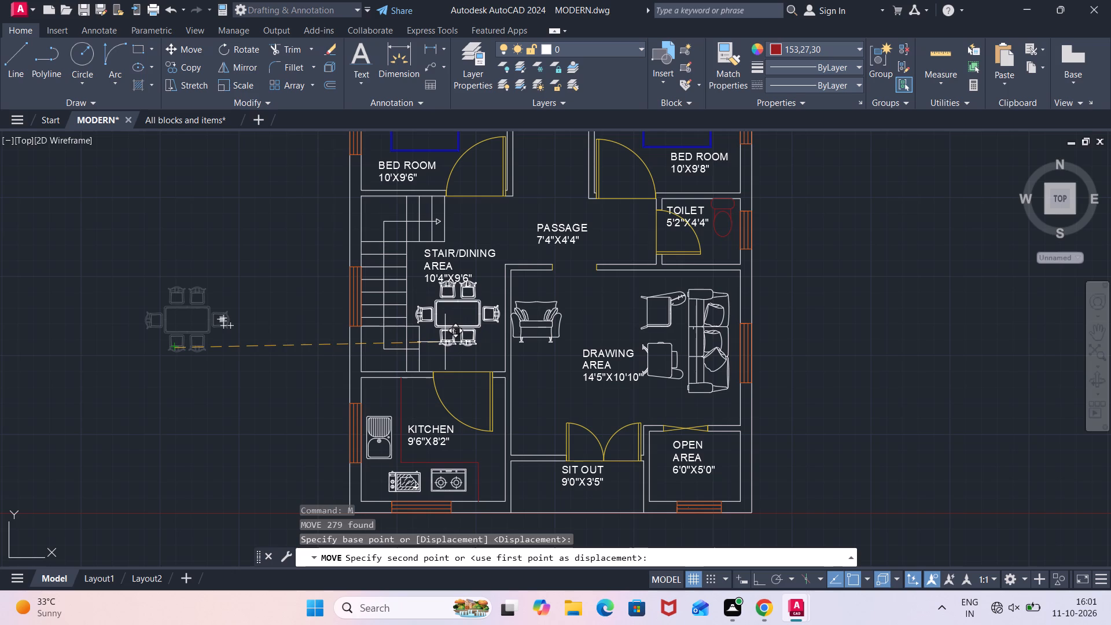
click(445, 342)
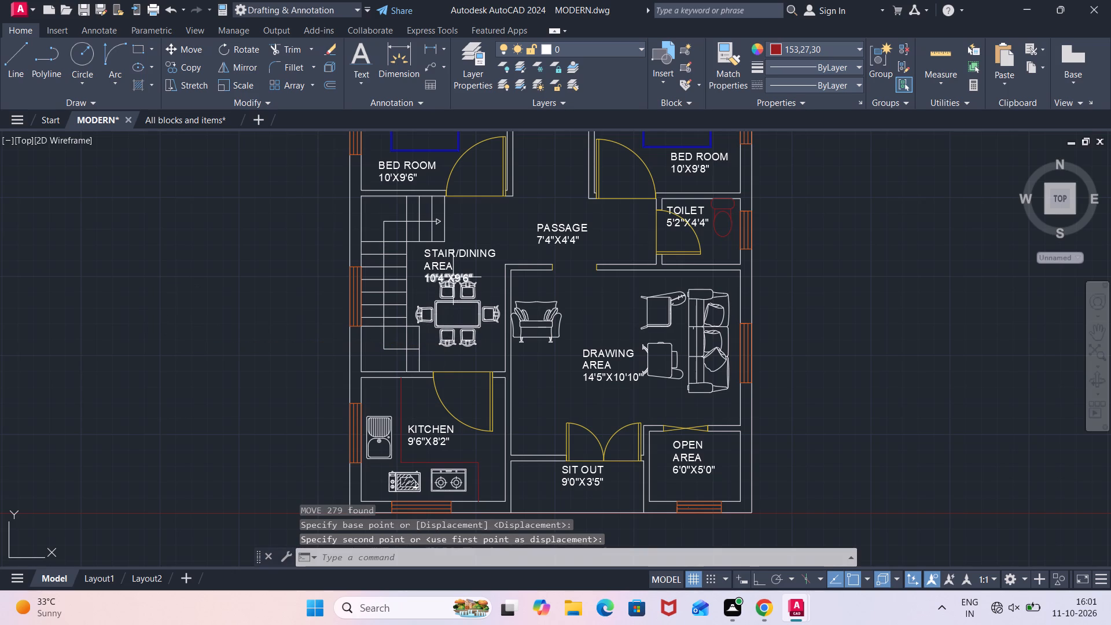
Move the three-line STAIR/DINING AREA 10'4"X9'6" label up and to the right, clear of the dining chairs.
click(453, 275)
click(446, 269)
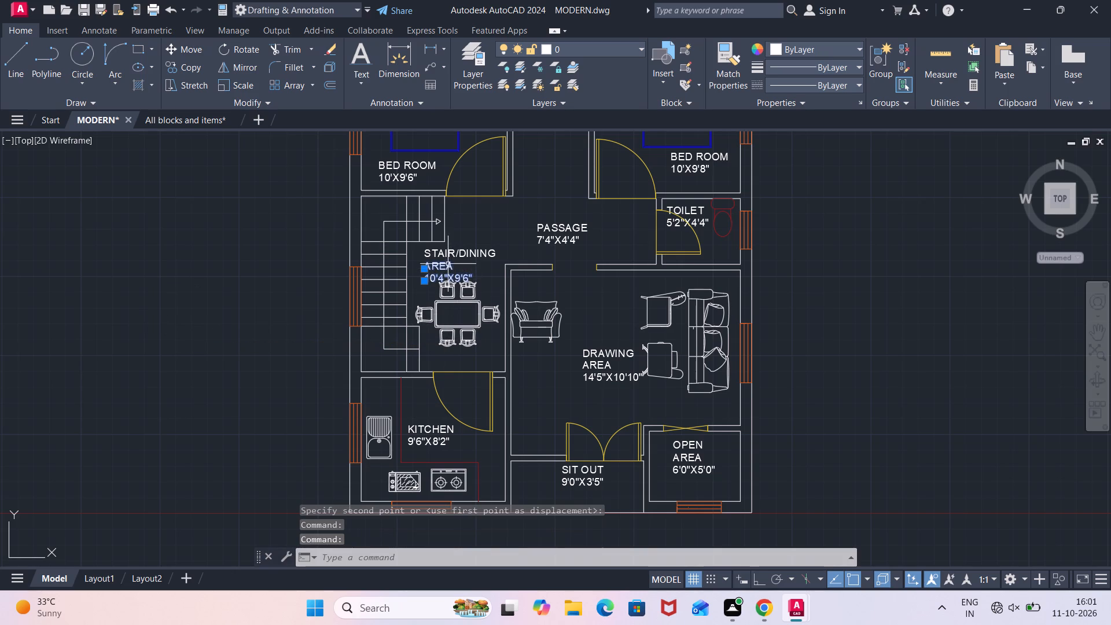
click(451, 258)
key(m)
key(Return)
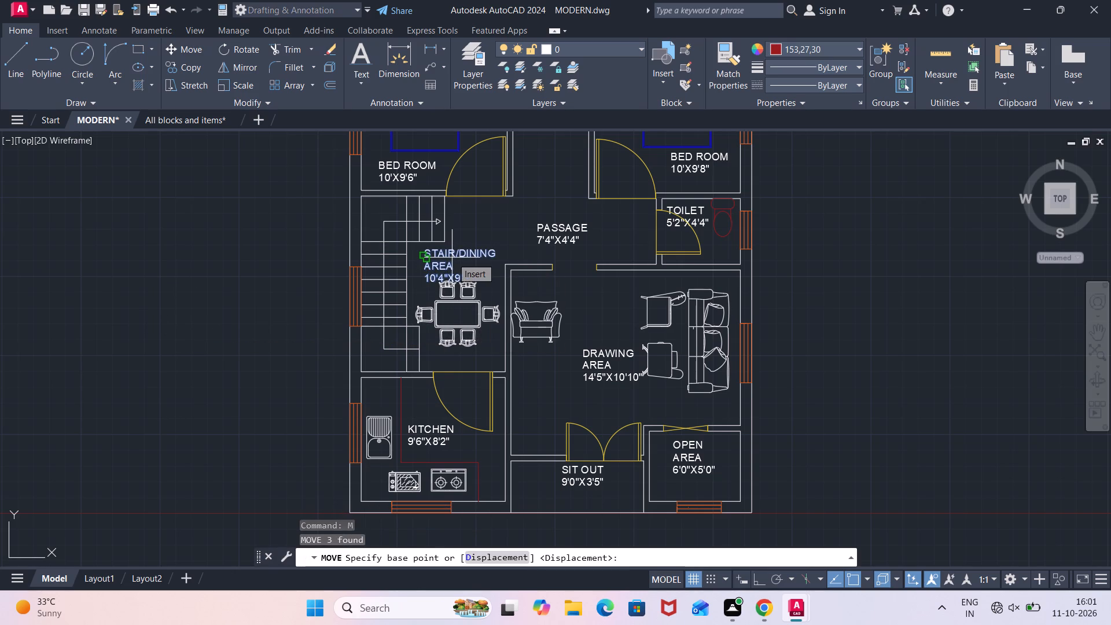
click(452, 257)
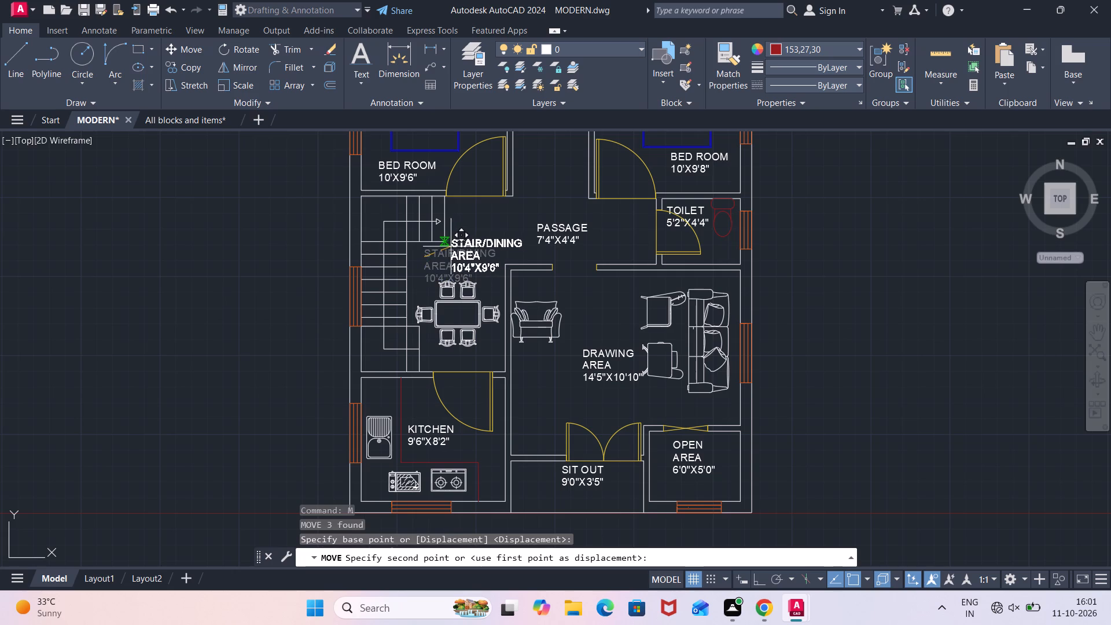
click(450, 245)
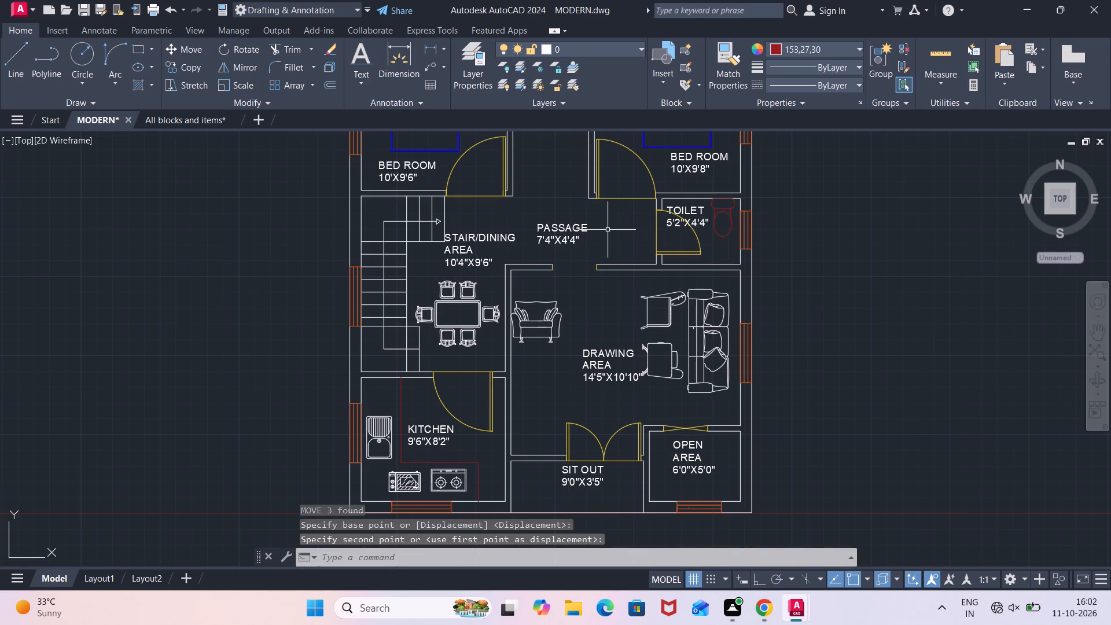
Copy the front-view dining table with flower vase and two chairs from the 餐厅 section of the All blocks and items drawing.
scroll(608, 230, down, 1)
middle_drag(608, 230, 627, 272)
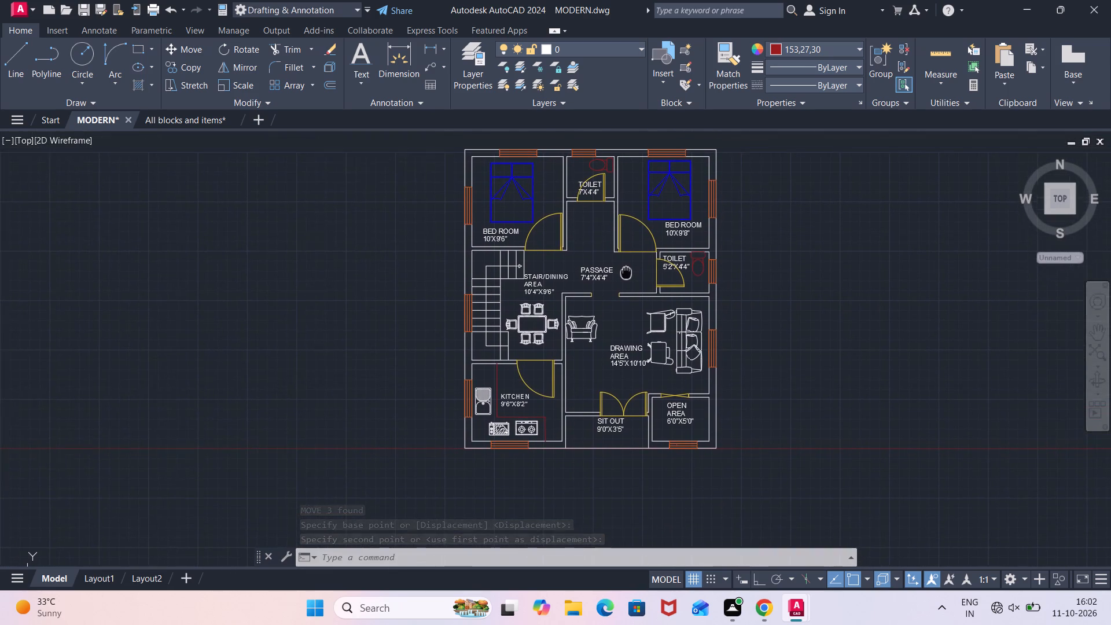
middle_drag(627, 272, 629, 281)
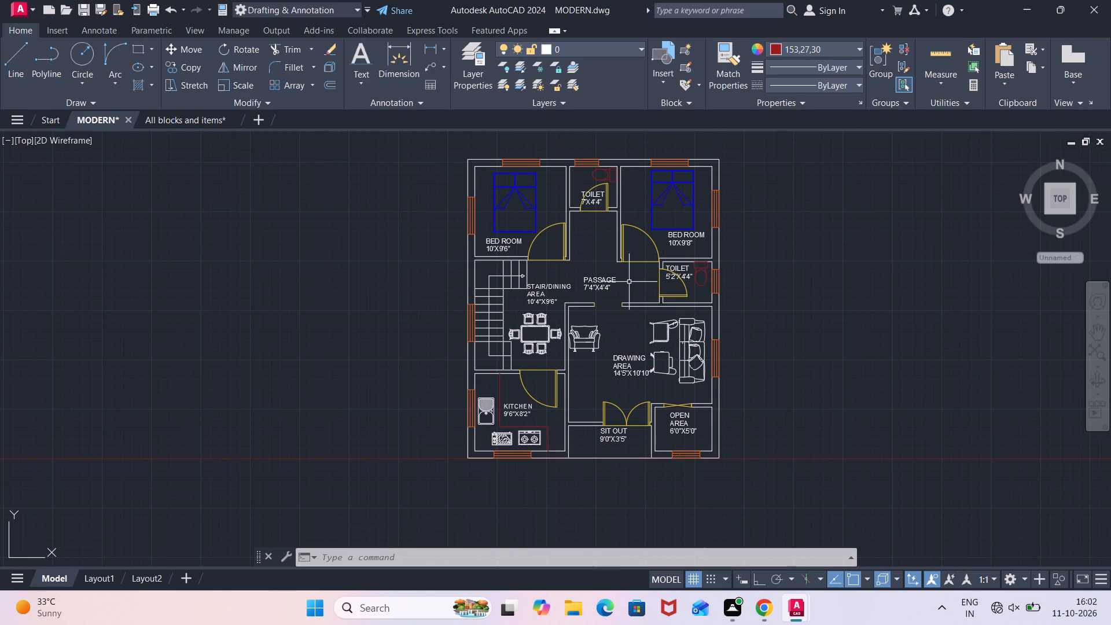
click(191, 119)
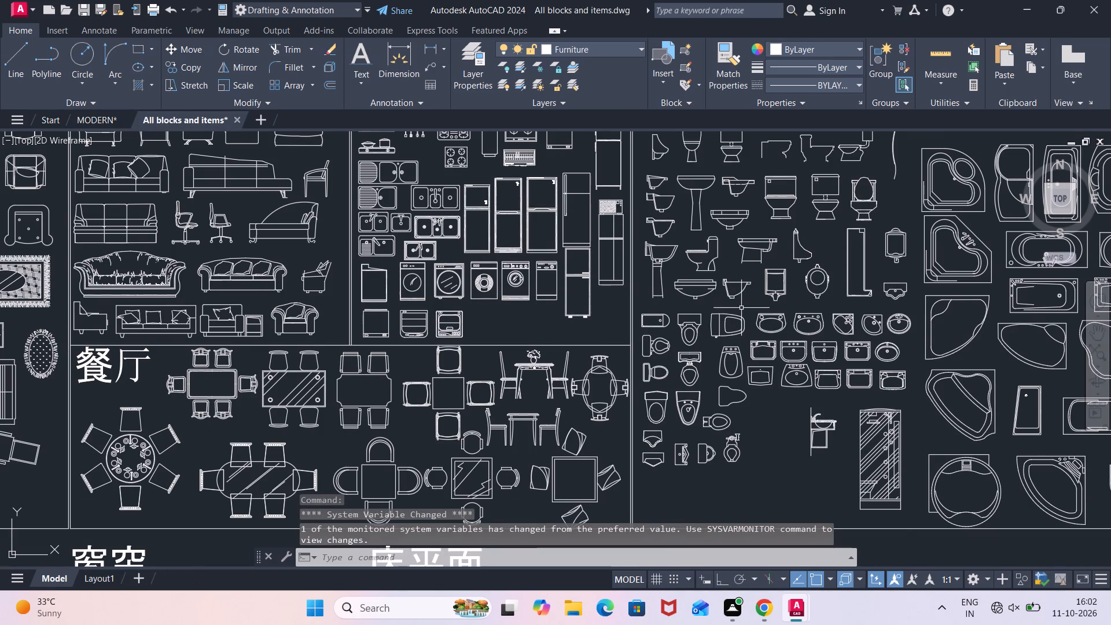
scroll(550, 407, up, 1)
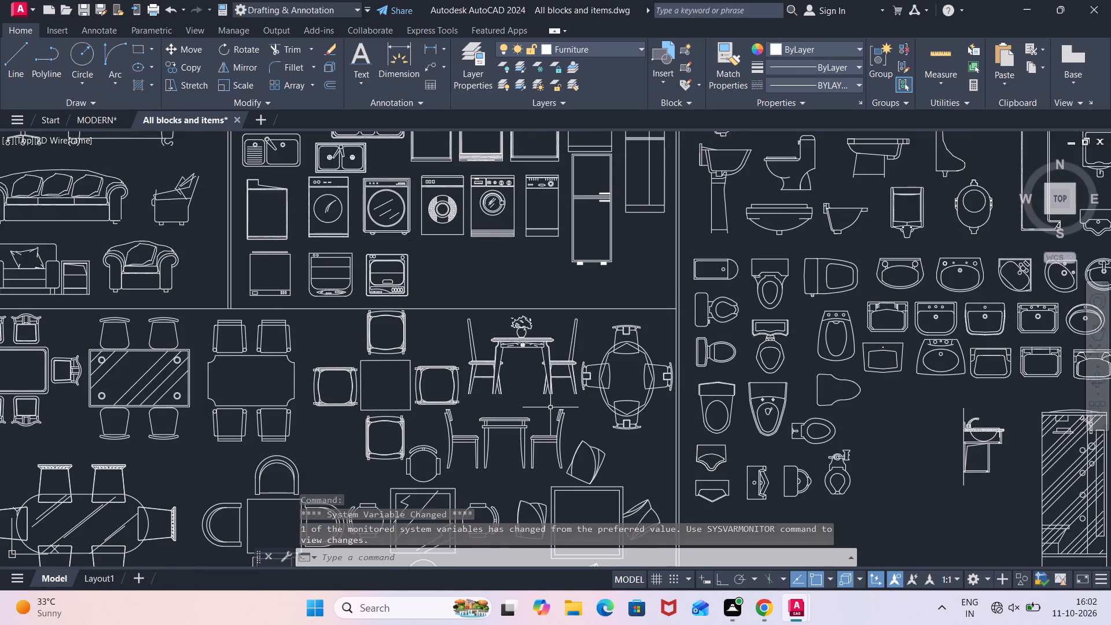
scroll(550, 405, up, 1)
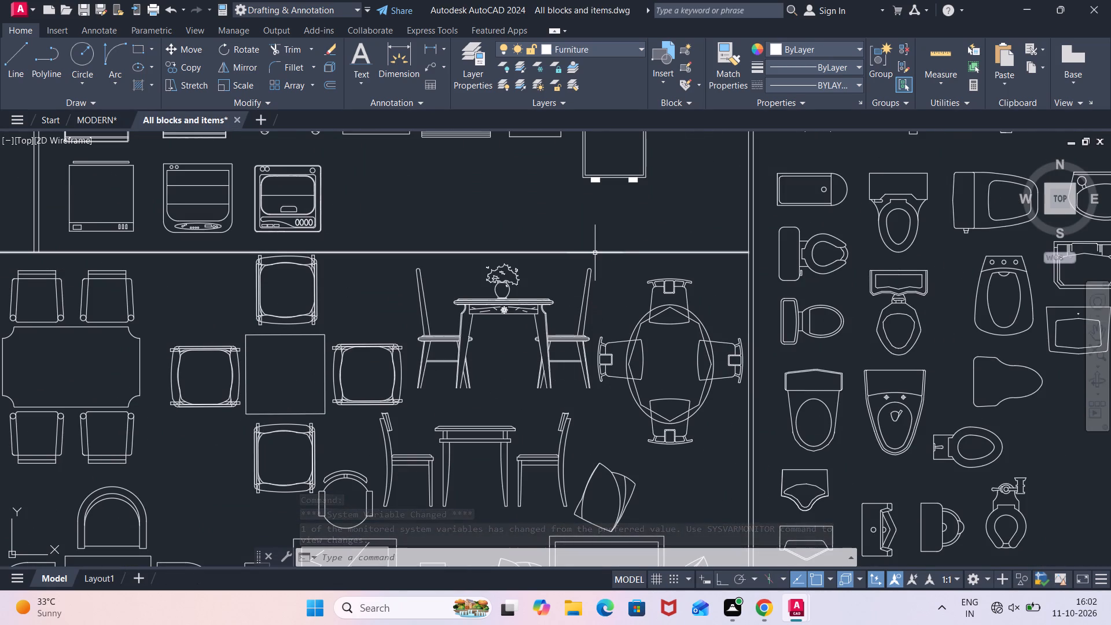
click(602, 259)
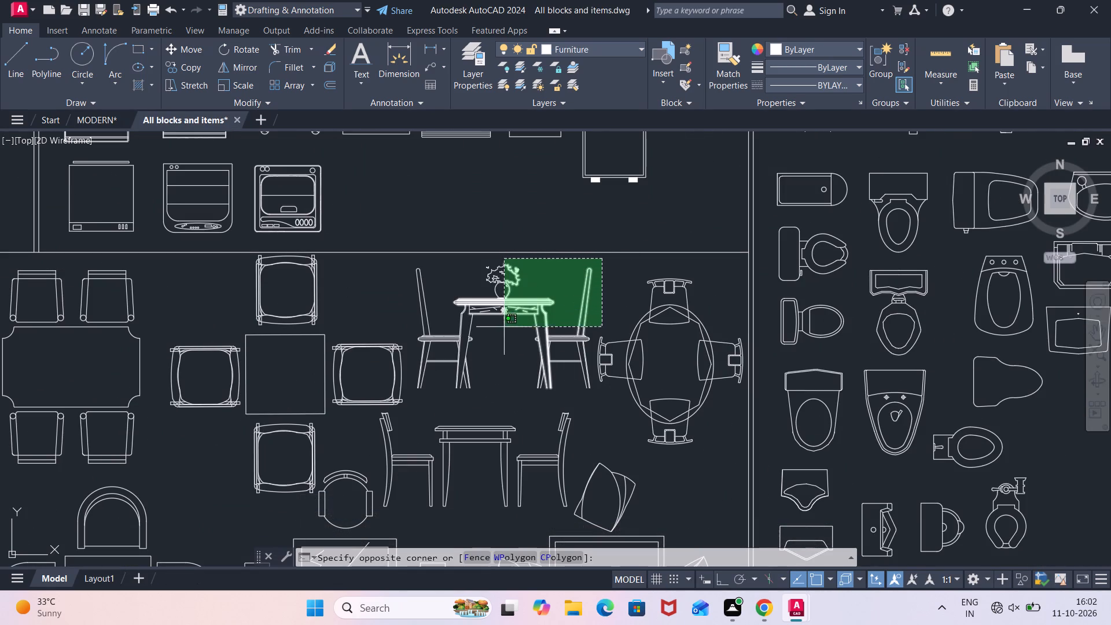
click(415, 332)
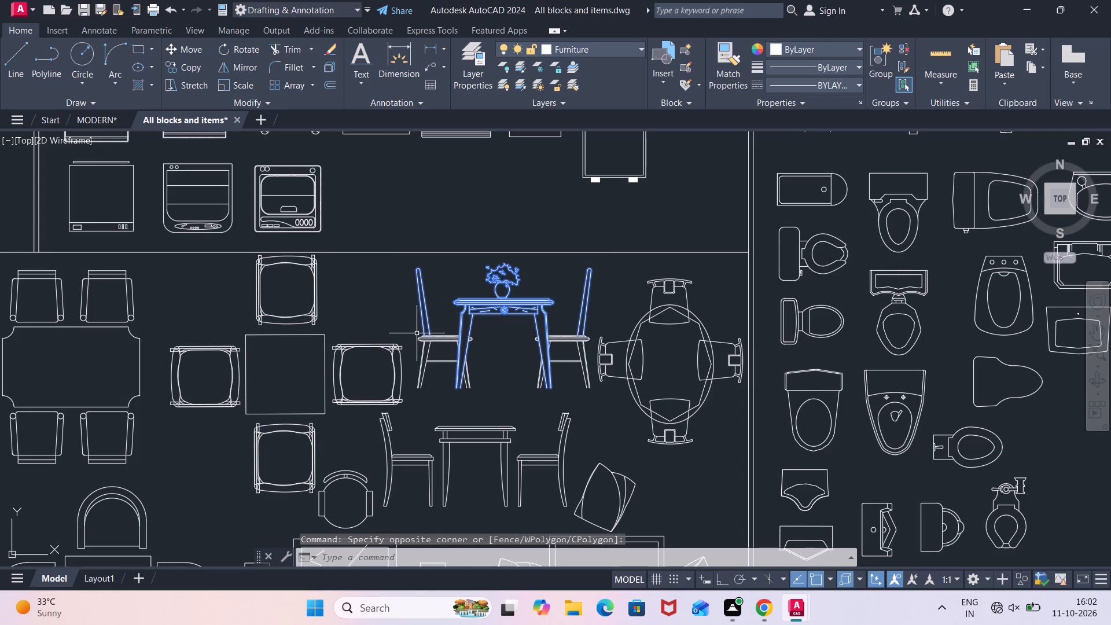
click(410, 334)
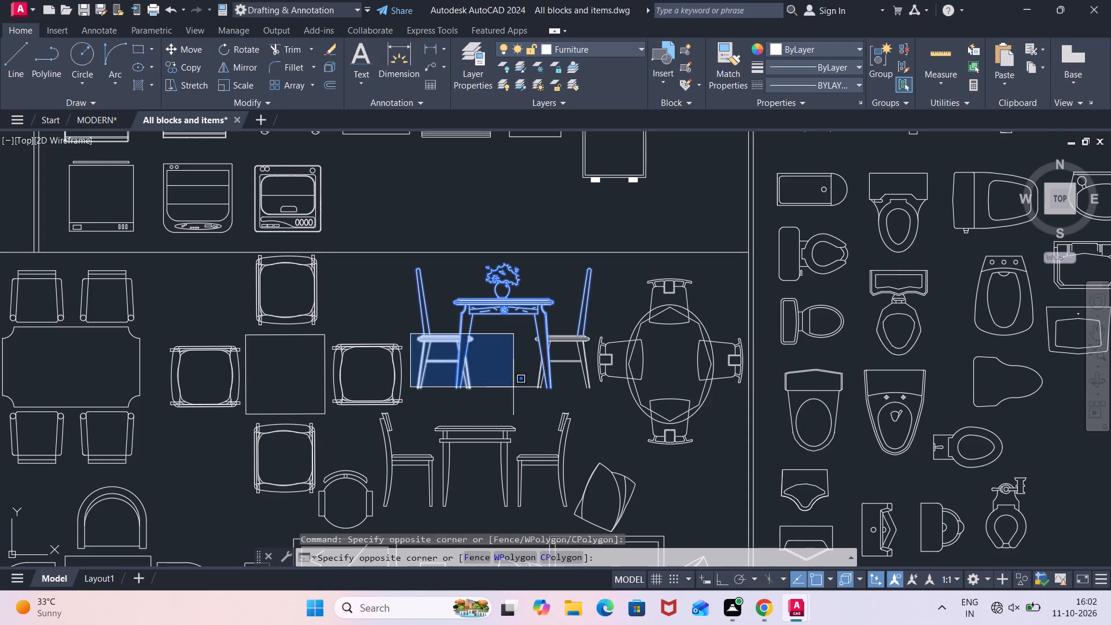
click(593, 393)
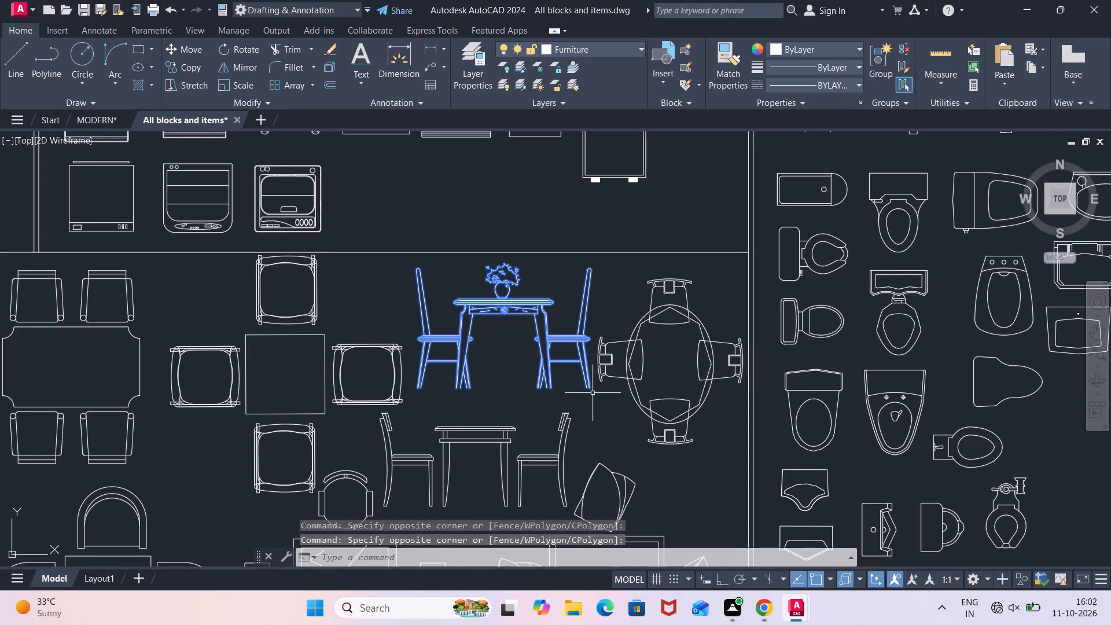
key(ctrl+c)
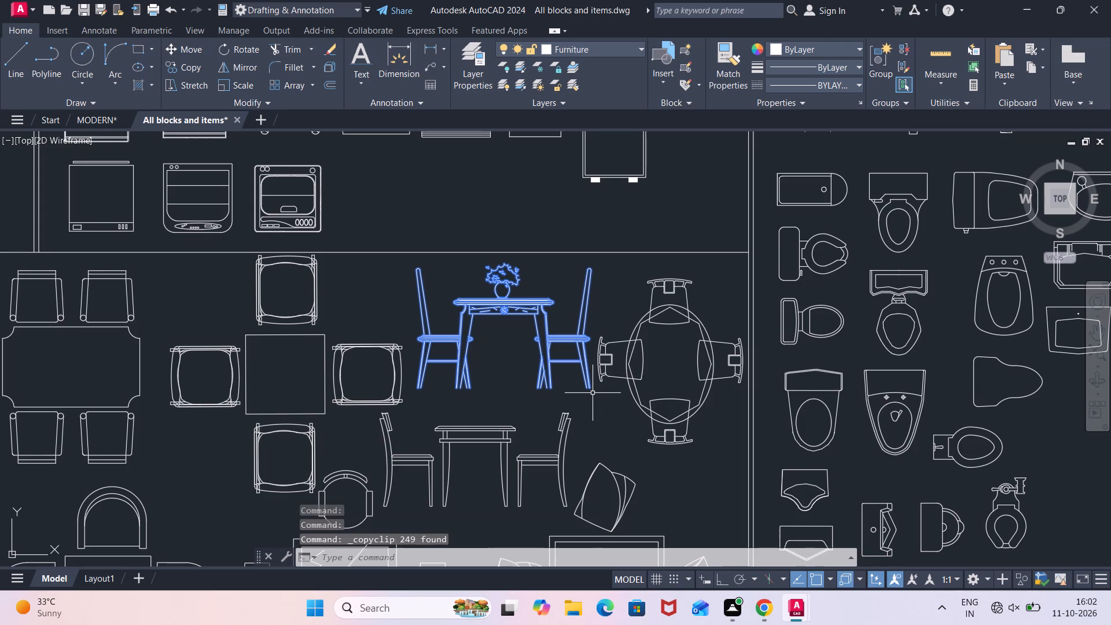
Paste the front-view table with two chairs into the MODERN drawing, in the empty space left of the kitchen.
click(98, 115)
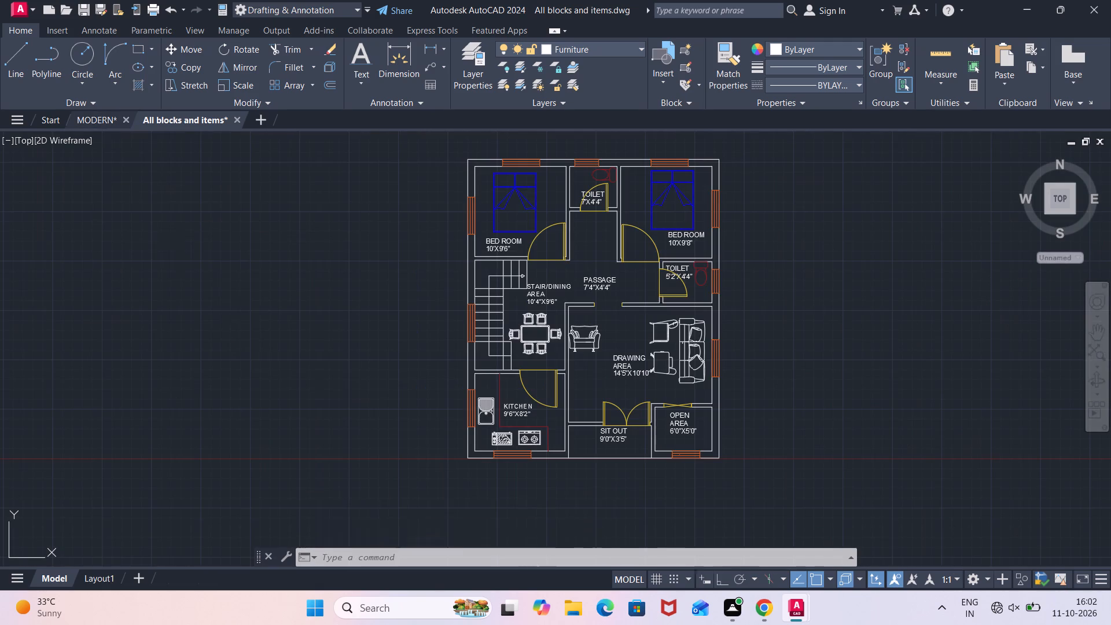
scroll(591, 445, up, 2)
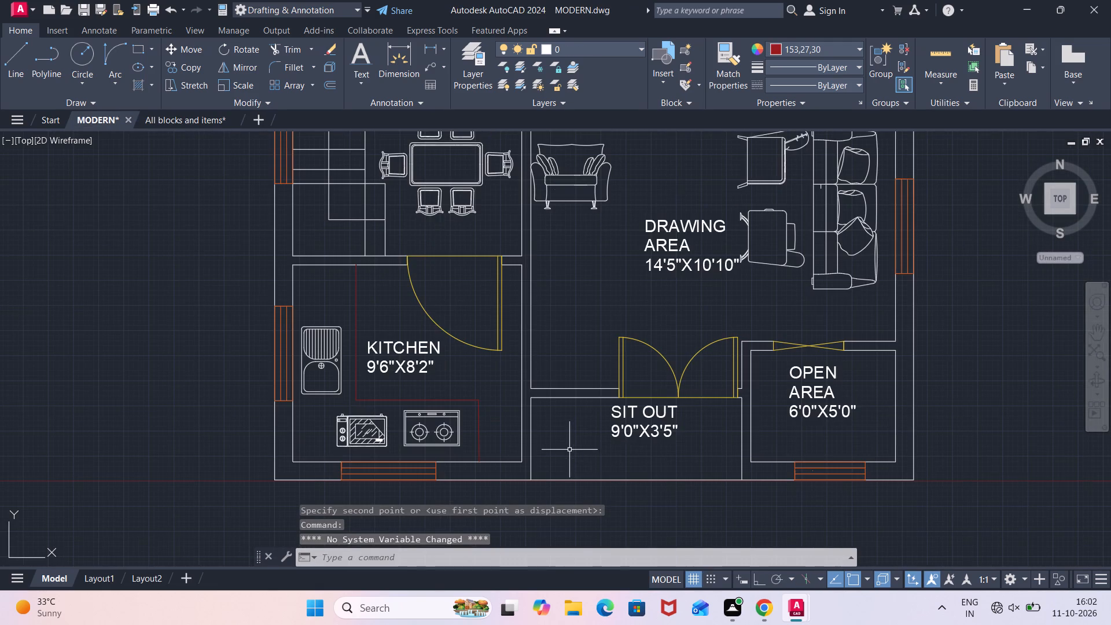
click(569, 450)
key(ctrl+v)
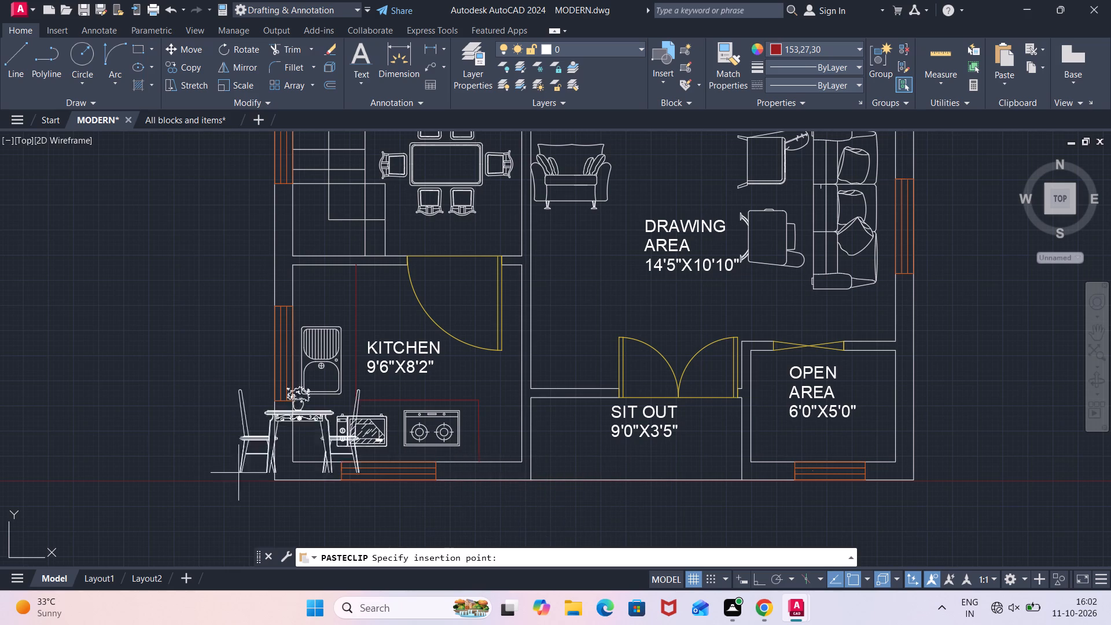
click(75, 381)
Scale the pasted front-view table and chairs down to roughly two-thirds size, from a base point at their lower-left foot.
click(219, 272)
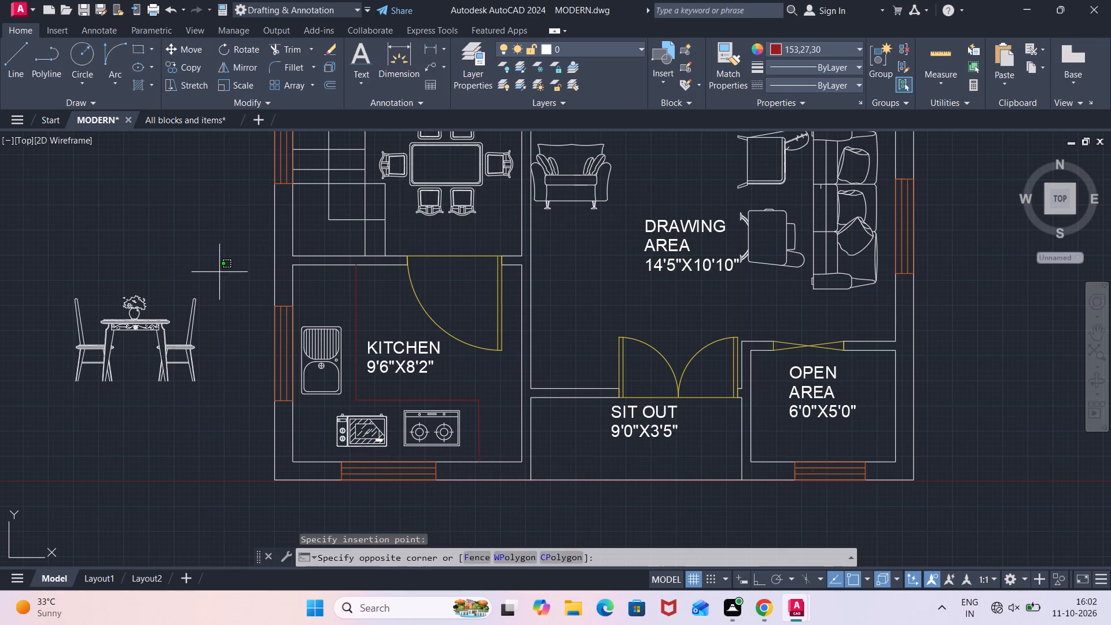
click(54, 414)
text(SC)
key(Return)
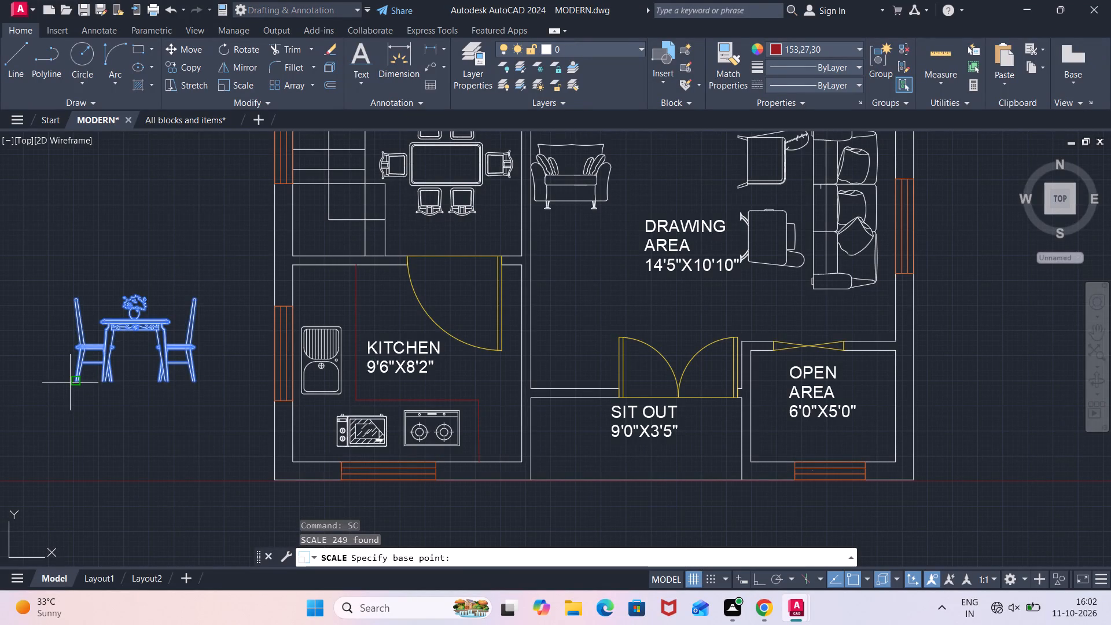
click(70, 381)
click(87, 343)
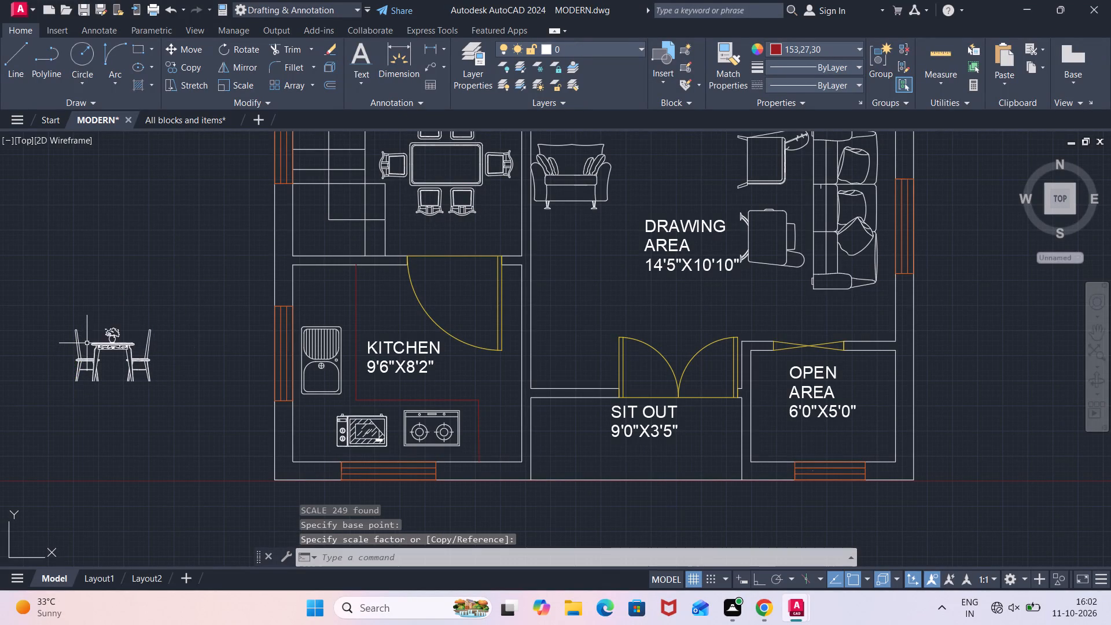
Move the reduced table and chairs into the SIT OUT area, against its left wall beside the room label.
click(154, 316)
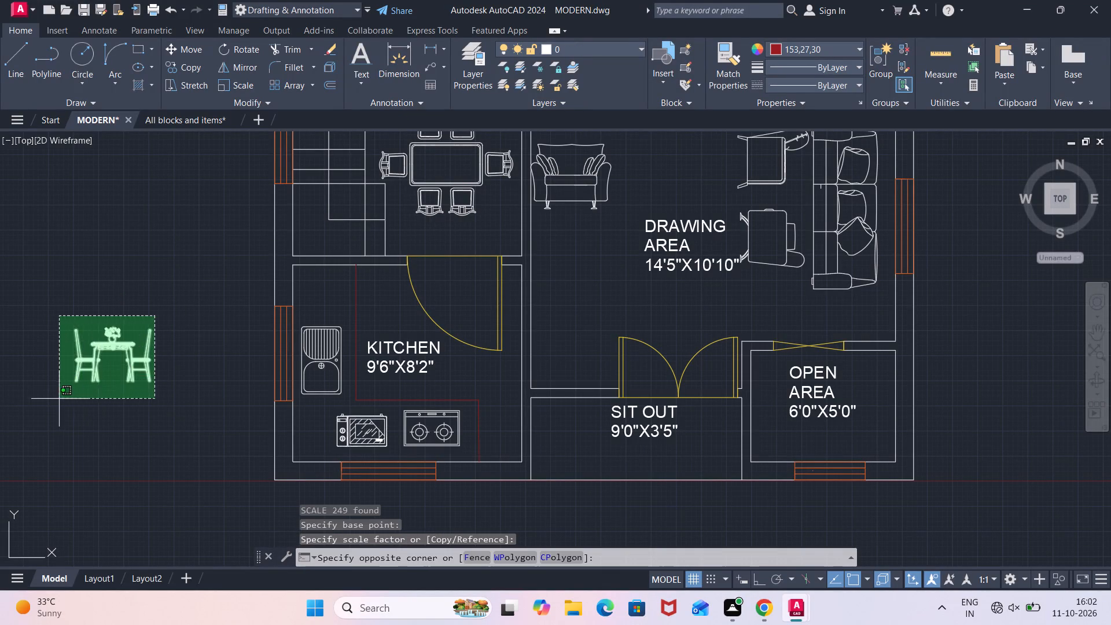
click(53, 399)
key(m)
key(Return)
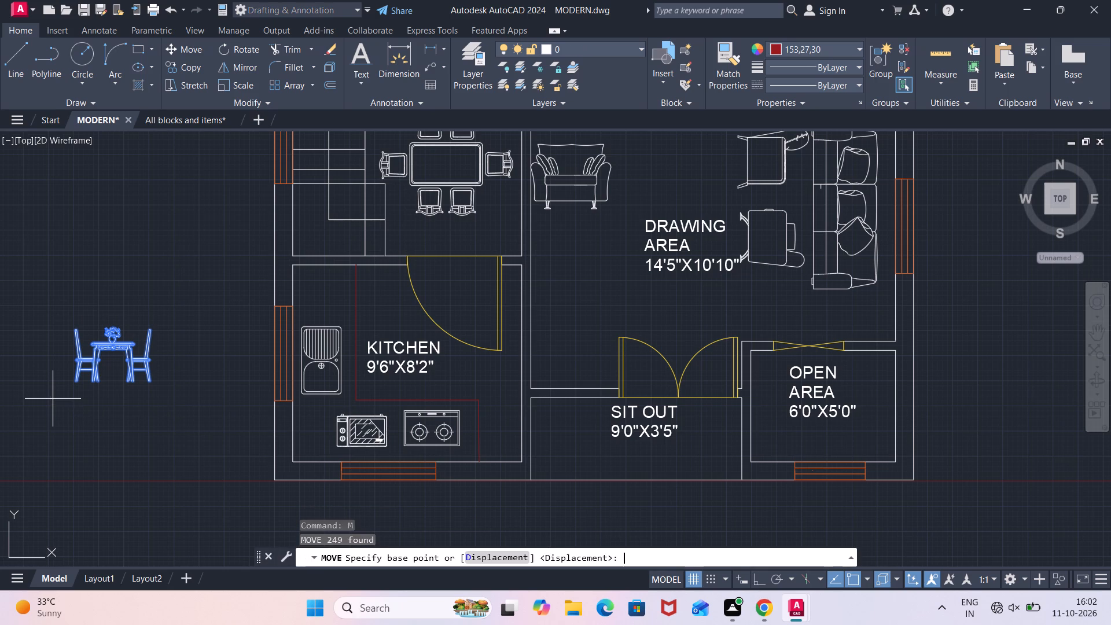
click(148, 378)
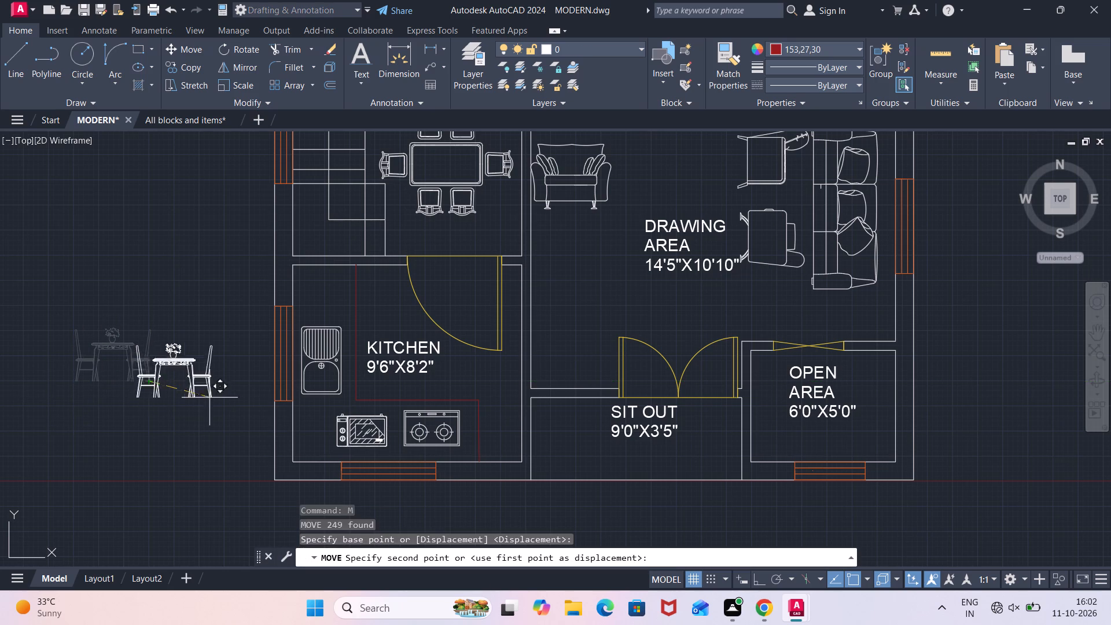
scroll(608, 464, up, 1)
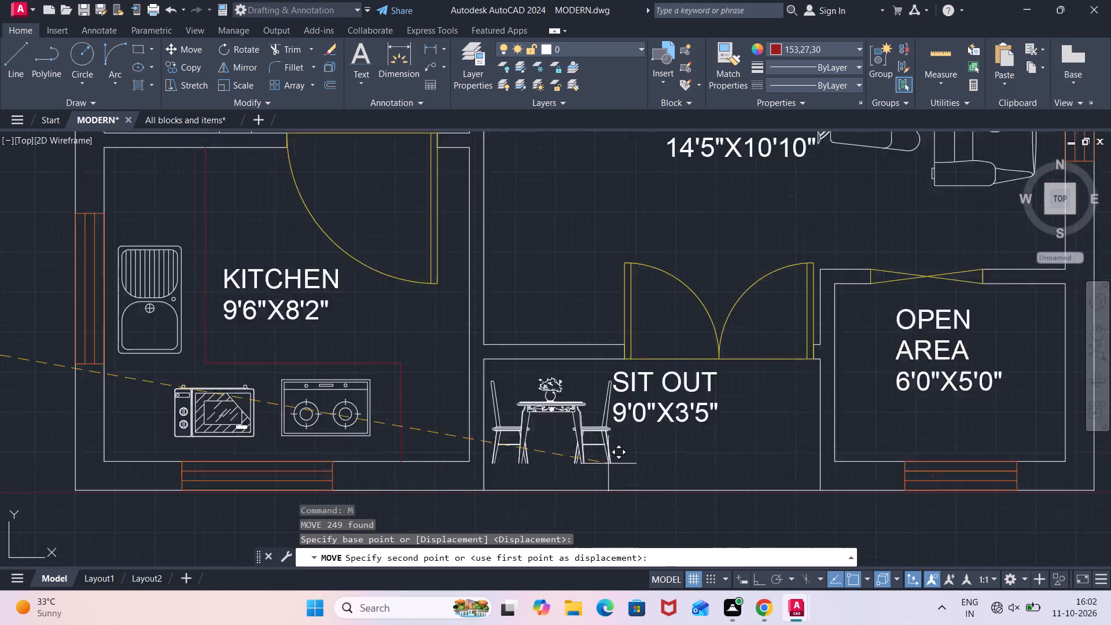
scroll(608, 464, up, 2)
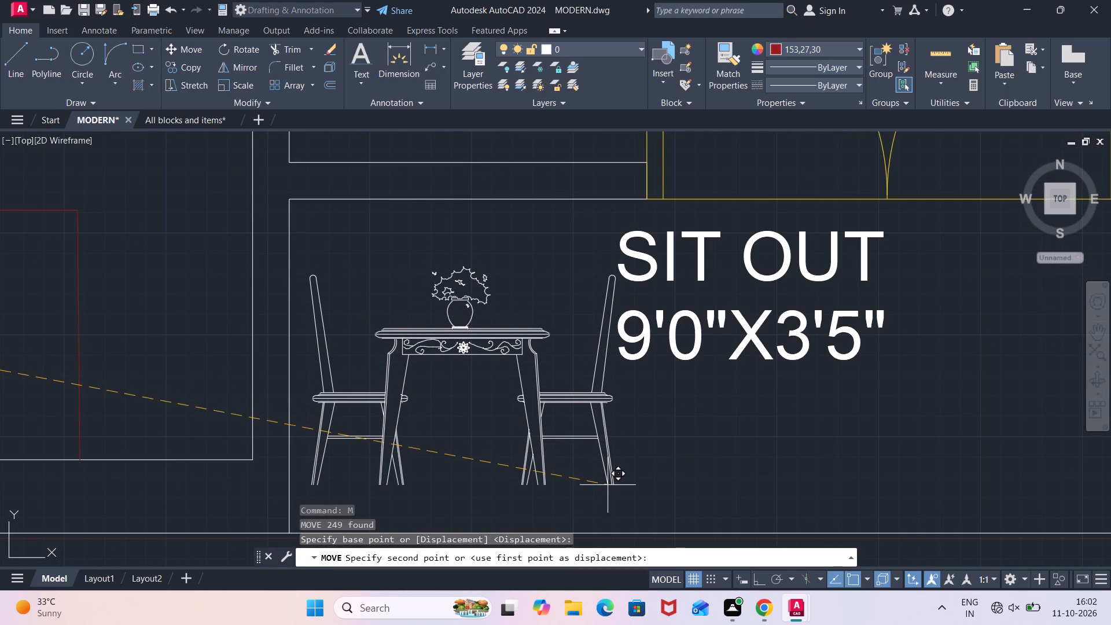
click(608, 485)
scroll(778, 426, down, 3)
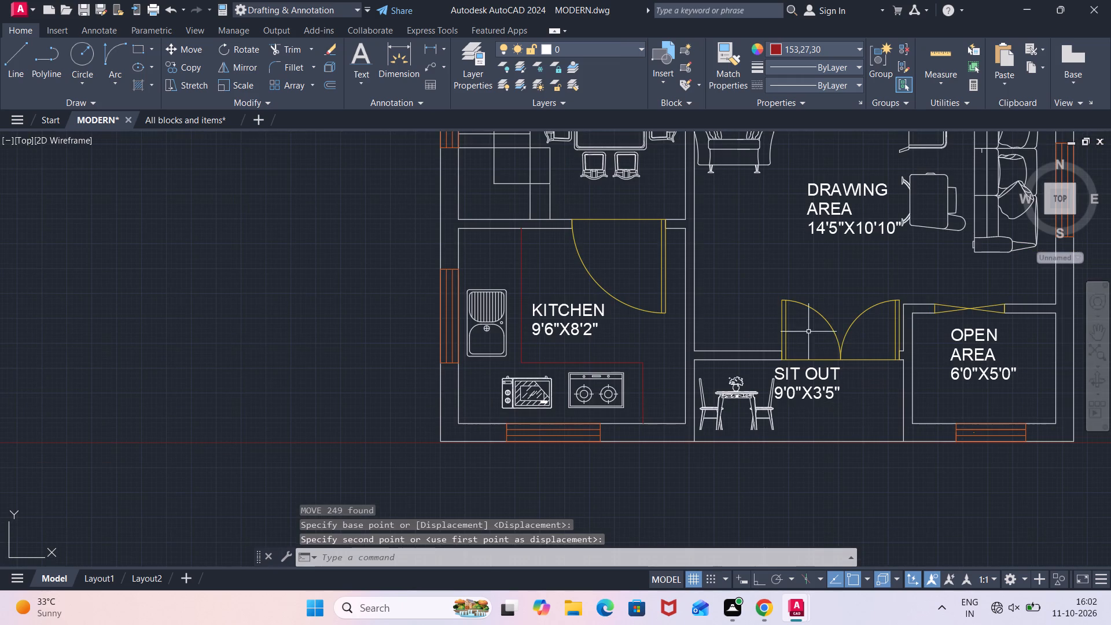
Review the furnished floor plan from the sit out up to the two bedrooms.
scroll(755, 325, down, 1)
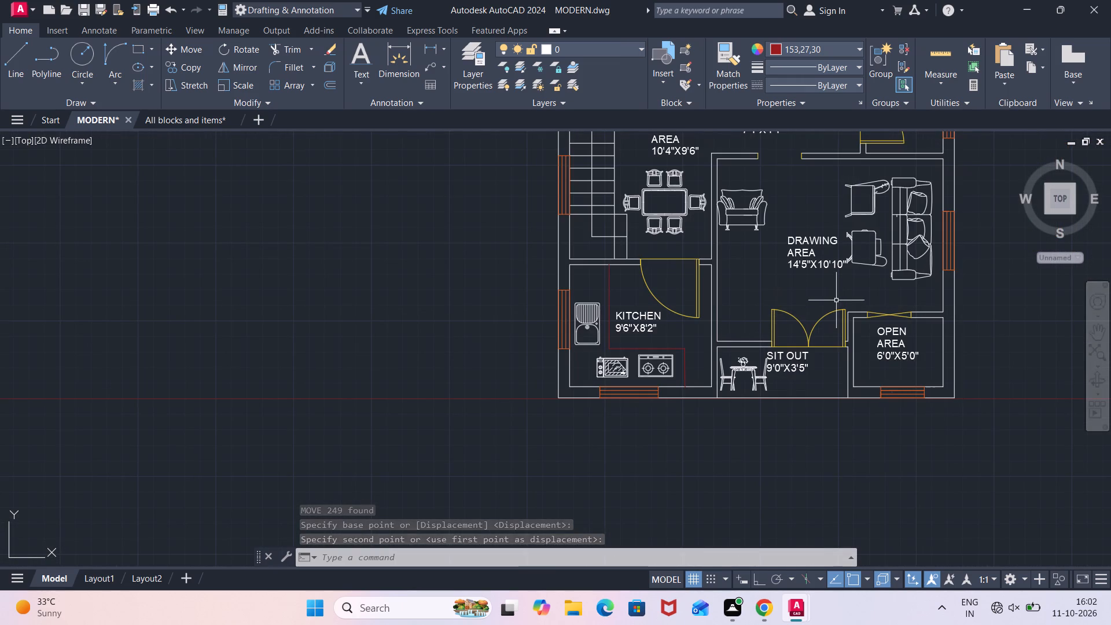
middle_click(837, 299)
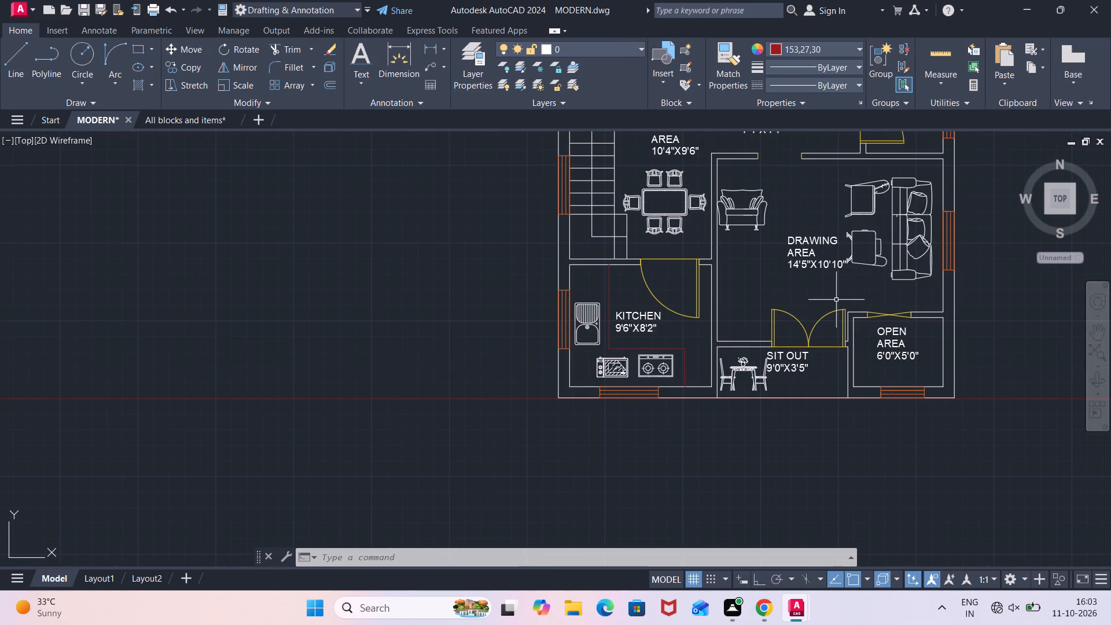
scroll(773, 461, down, 1)
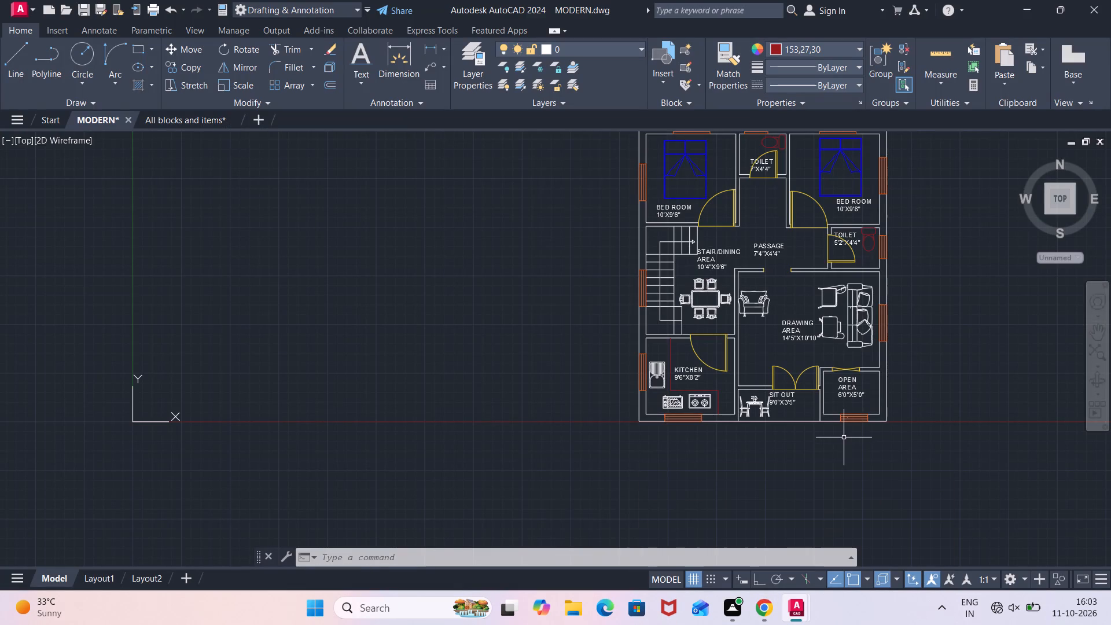
scroll(785, 362, up, 2)
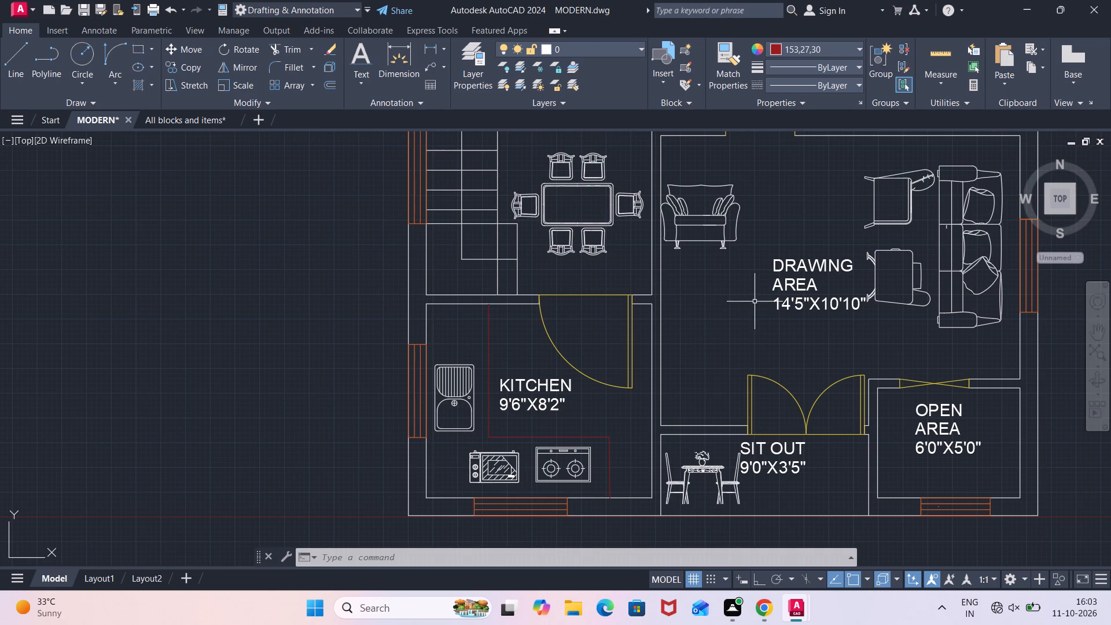
scroll(755, 300, down, 1)
middle_drag(798, 237, 767, 351)
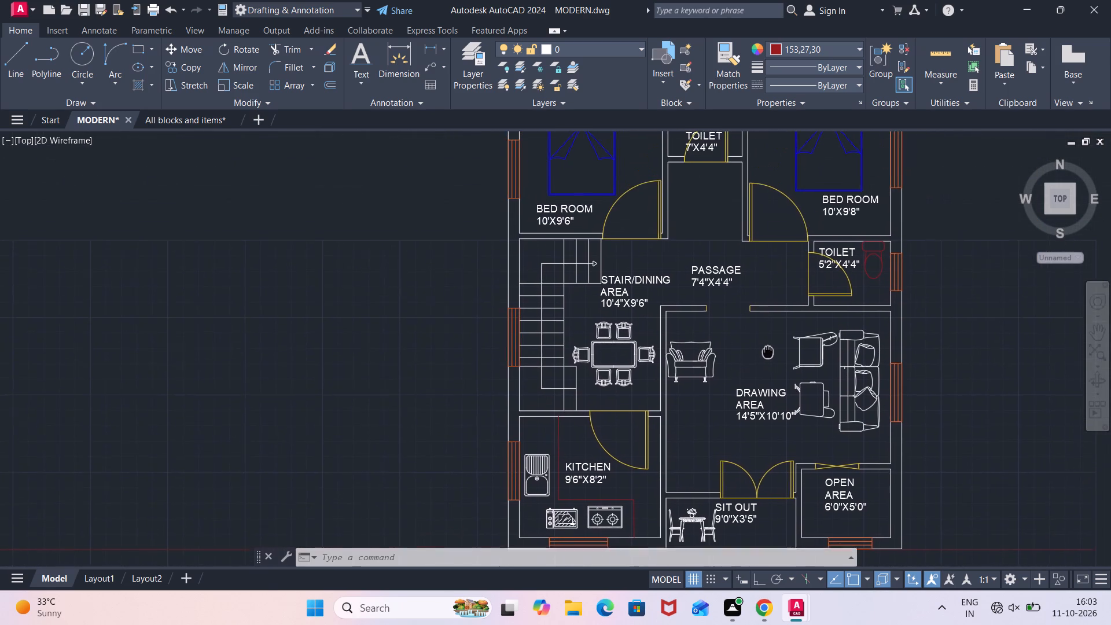
middle_drag(767, 351, 744, 384)
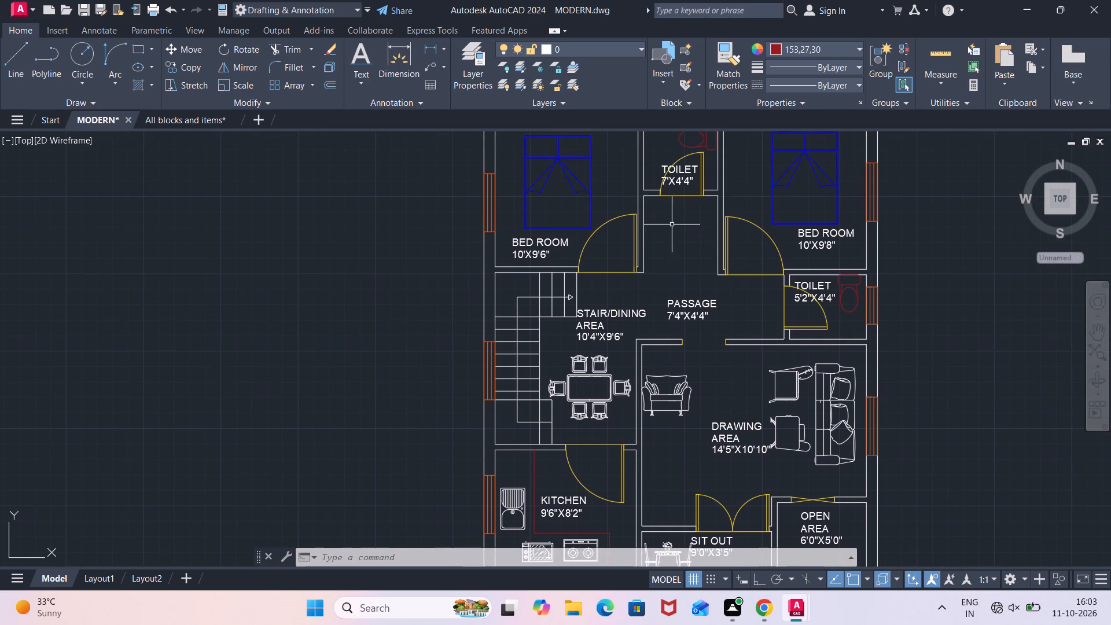
middle_drag(672, 225, 679, 311)
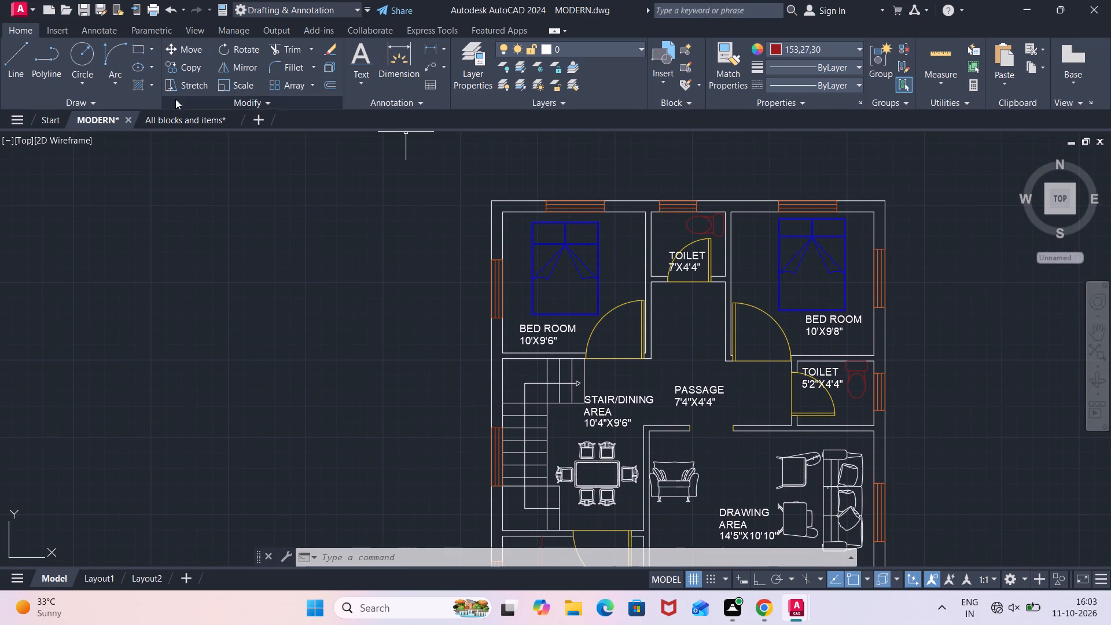
Copy the table lamp with a patterned urn base from the 灯具 section of the All blocks and items drawing.
click(164, 117)
scroll(980, 341, down, 1)
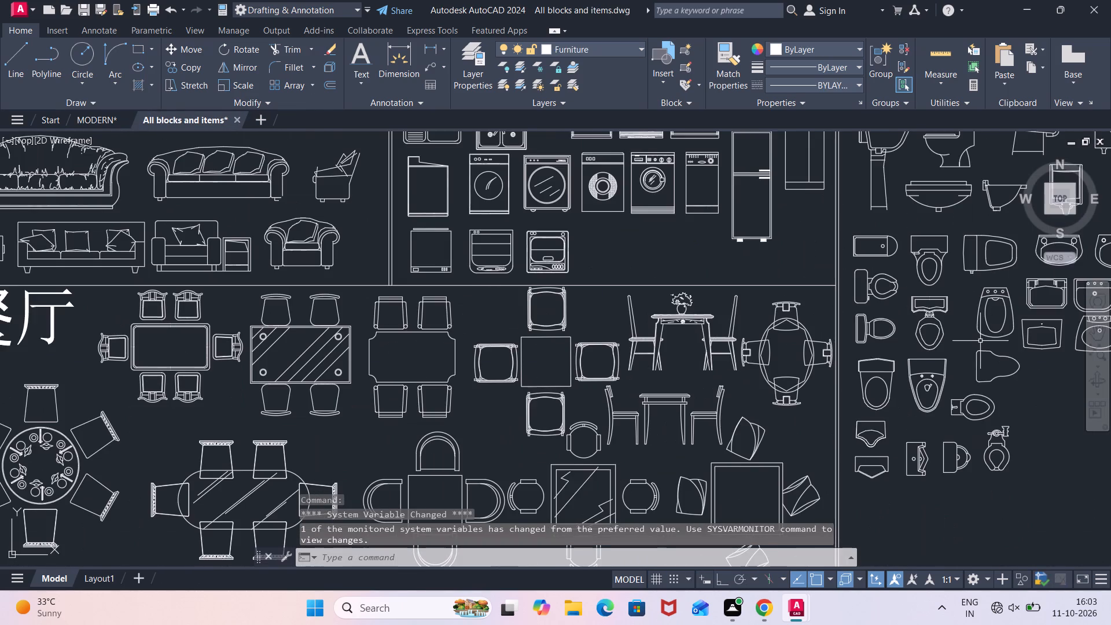
middle_drag(980, 341, 672, 400)
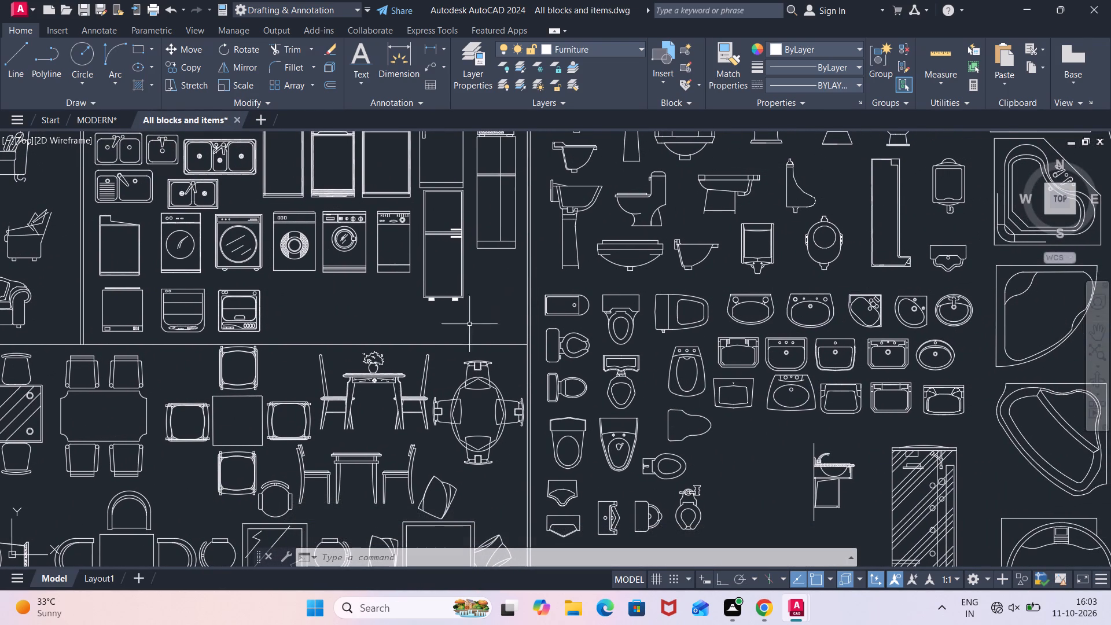
scroll(404, 348, down, 1)
middle_drag(358, 322, 439, 315)
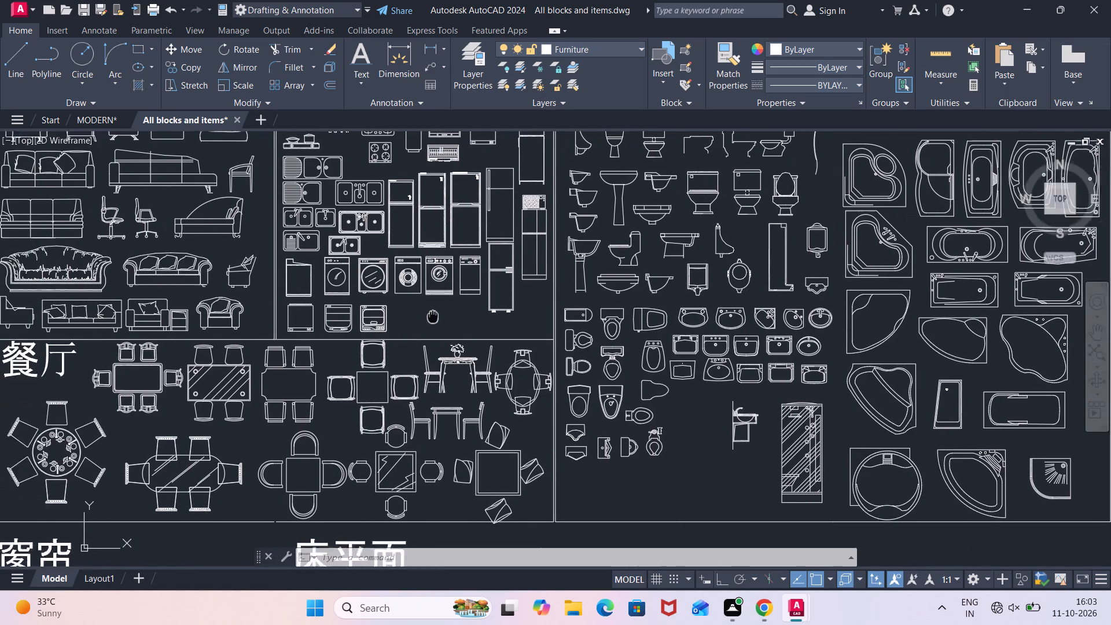
middle_drag(439, 315, 836, 344)
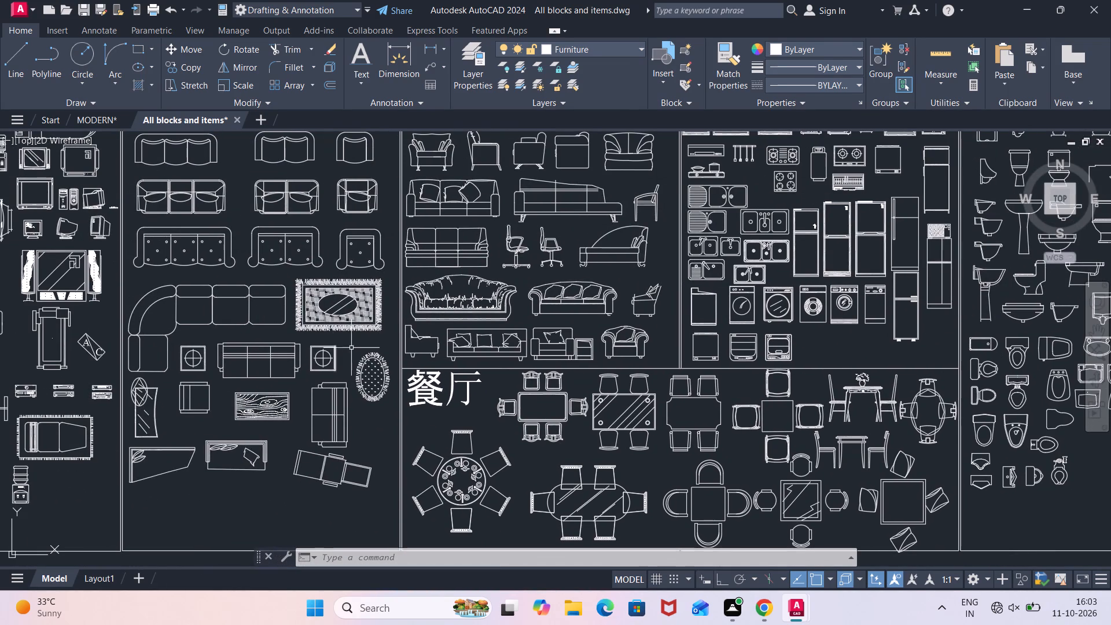
middle_drag(353, 345, 819, 271)
middle_drag(459, 441, 468, 374)
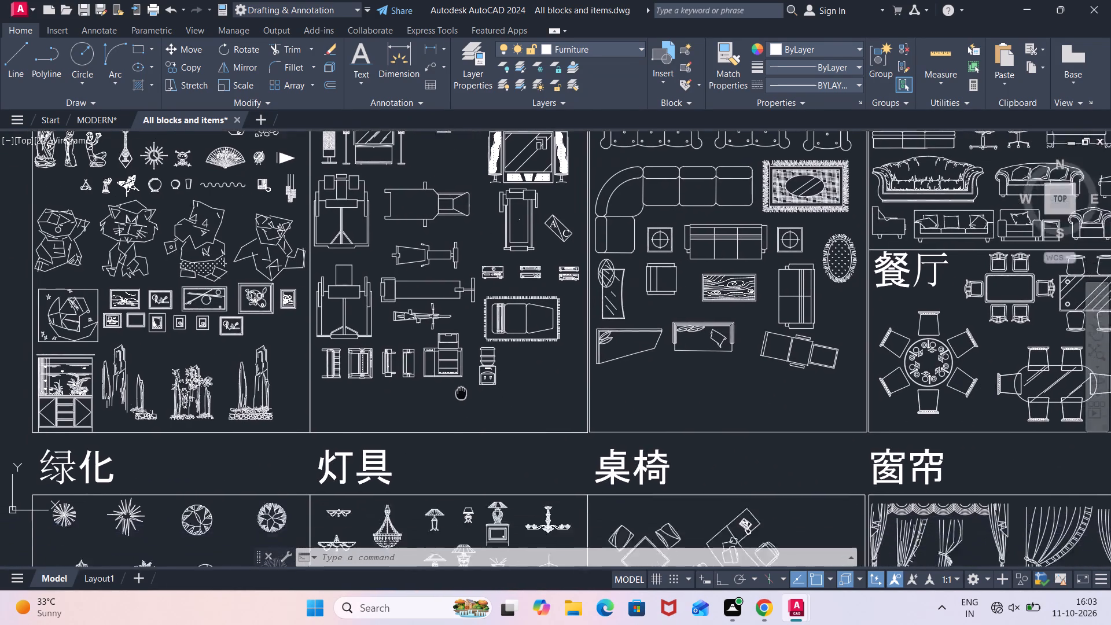
middle_drag(468, 374, 566, 94)
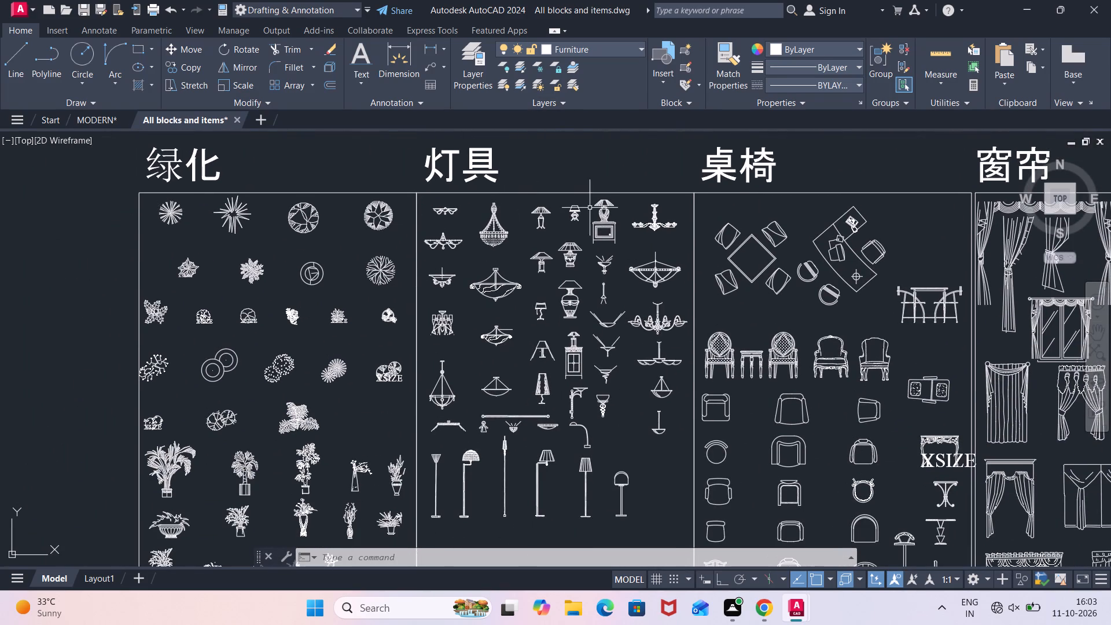
click(587, 237)
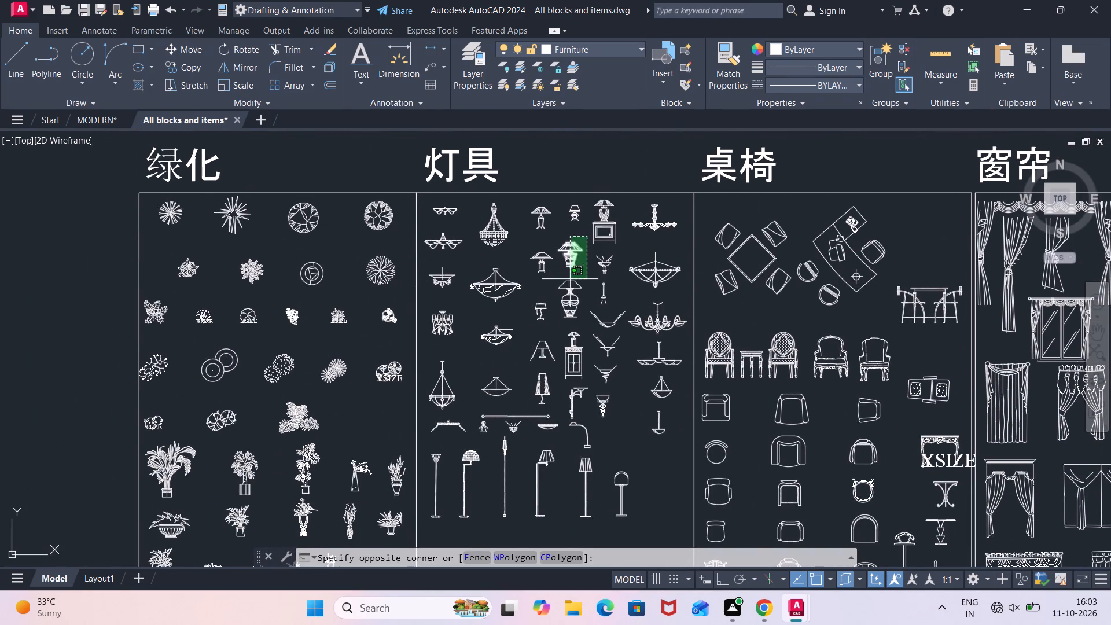
click(558, 281)
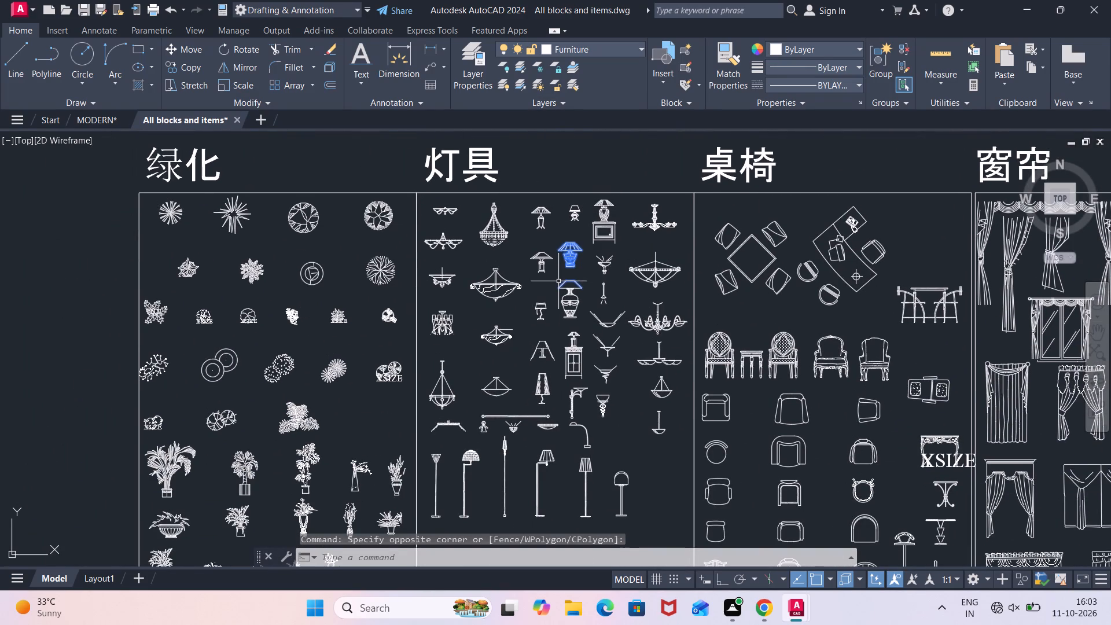
key(ctrl+c)
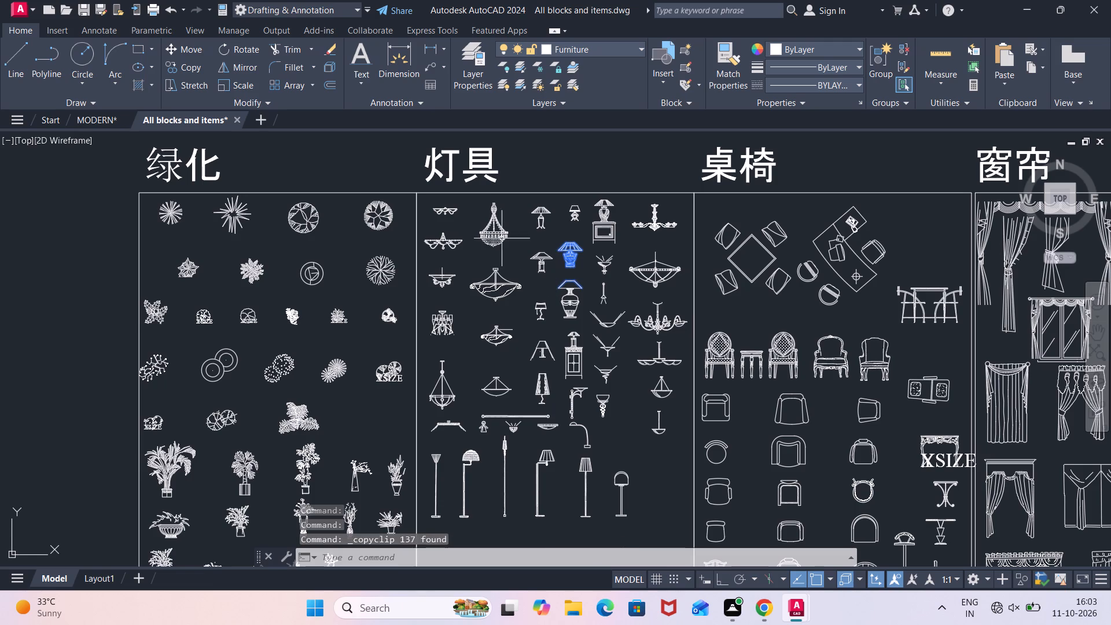
Paste the table lamp into the MODERN drawing's 10'X9'6" bedroom, between the bed and the left wall.
click(97, 119)
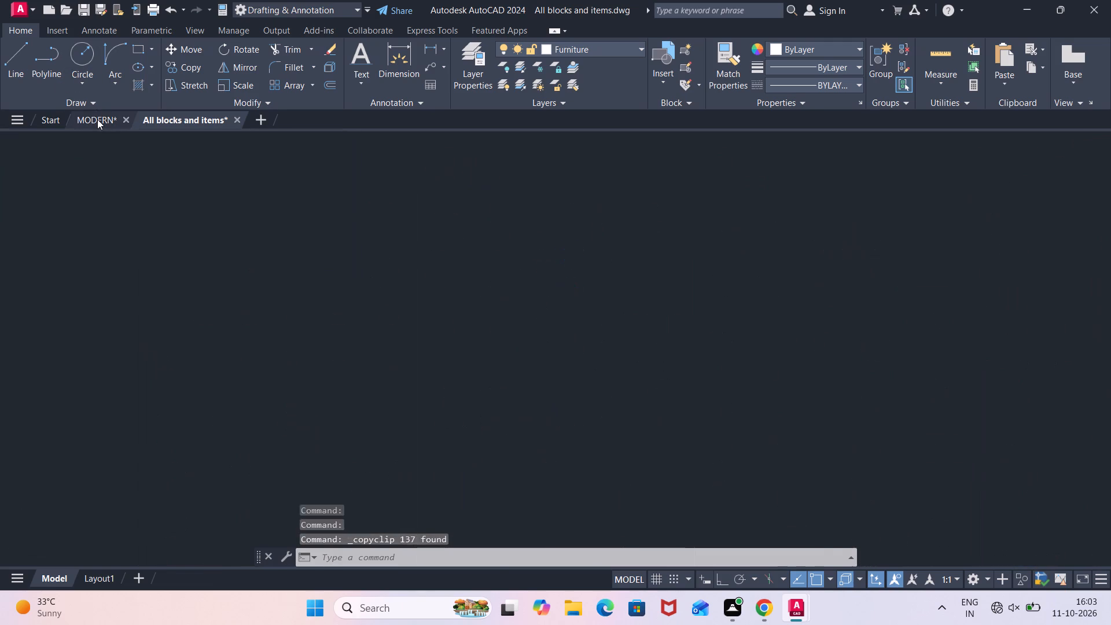
scroll(520, 235, up, 2)
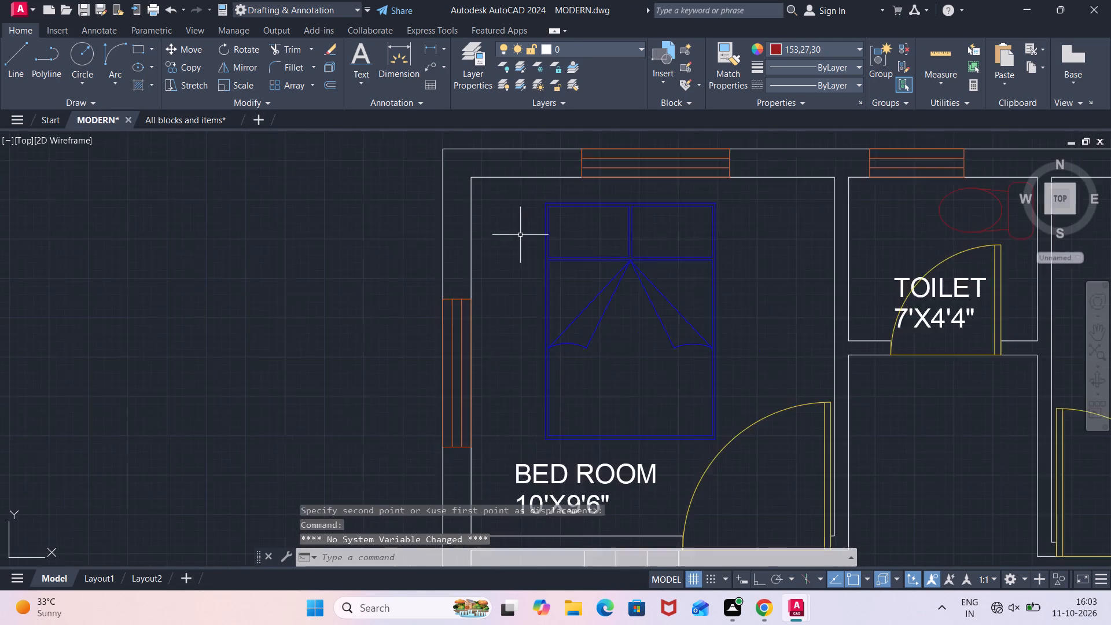
scroll(520, 235, up, 1)
click(488, 242)
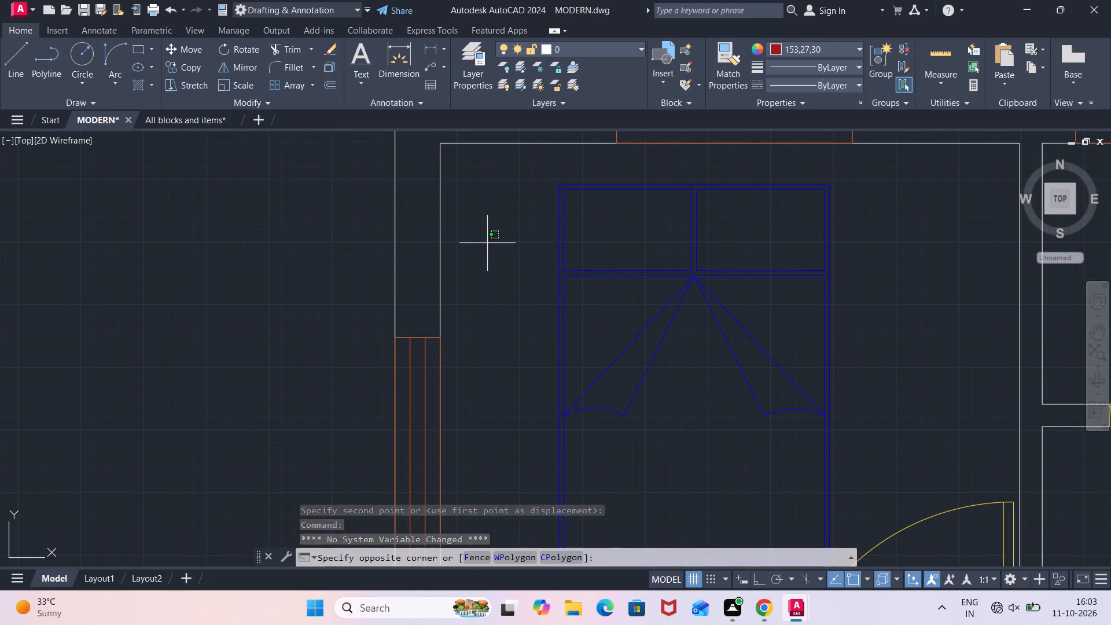
key(ctrl+v)
scroll(444, 372, down, 1)
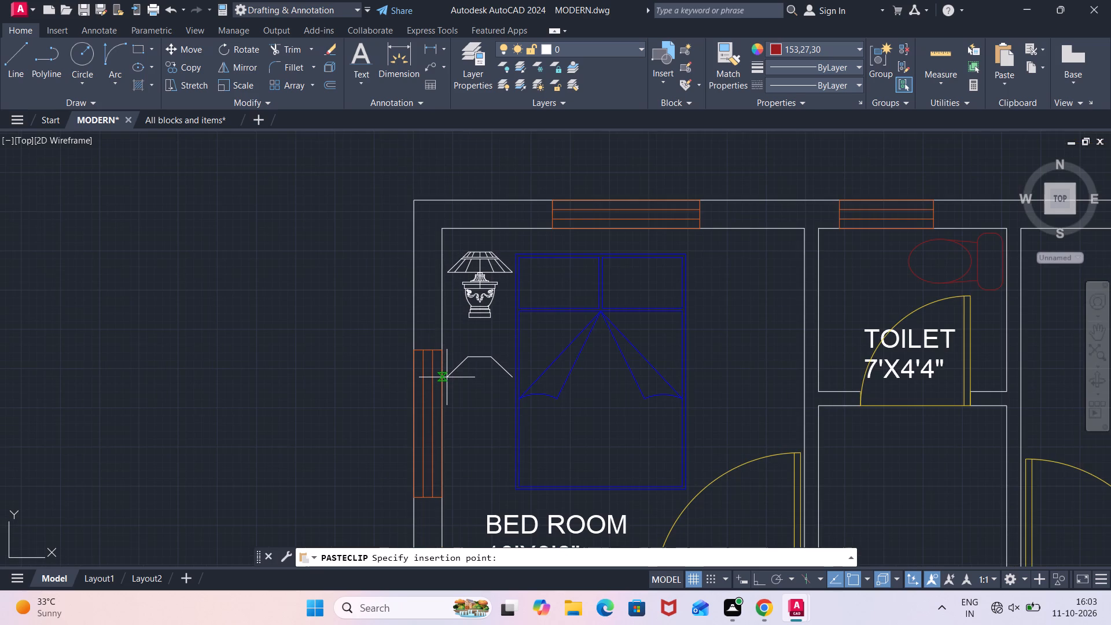
click(447, 377)
Erase the stray partial lampshade outline below the pasted lamp.
click(494, 349)
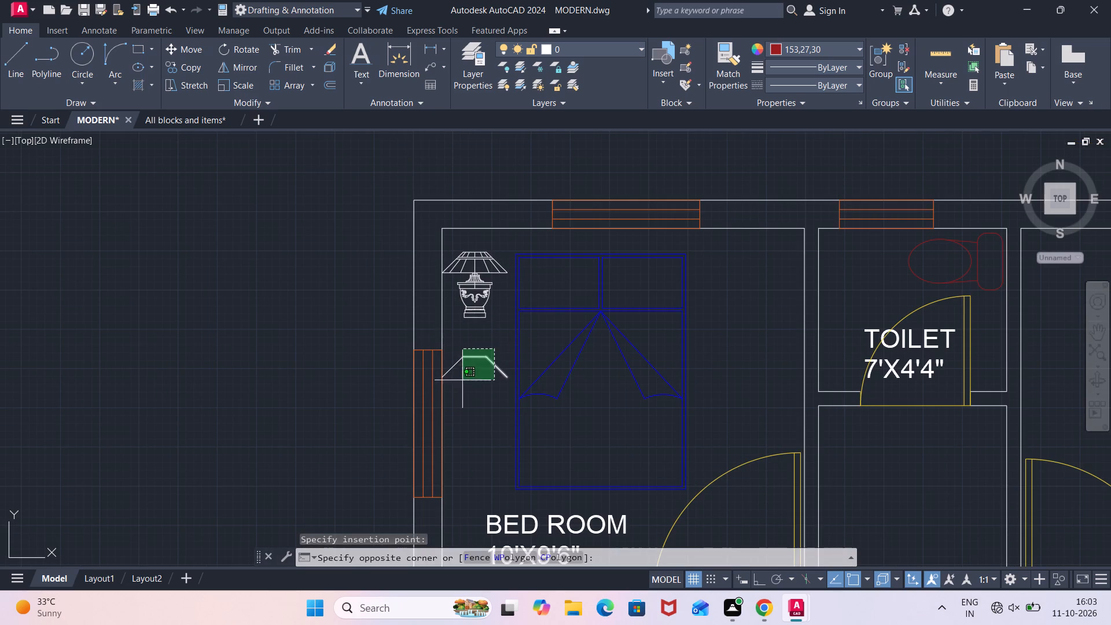
click(455, 383)
key(Delete)
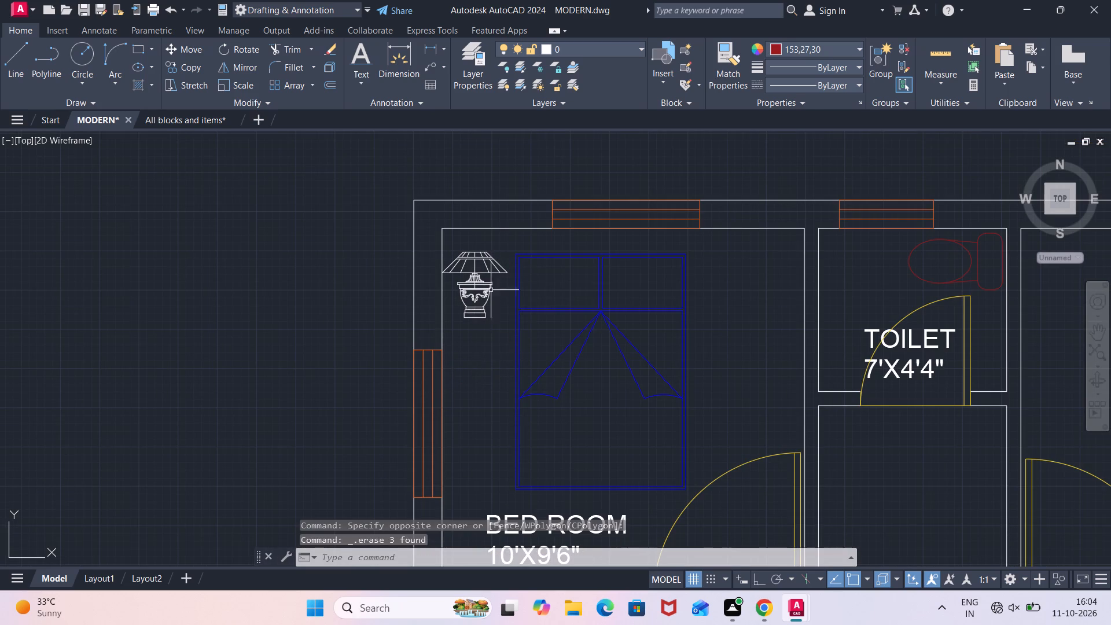
Copy the cleaned-up lamp and paste it on the right side of the bed in the 10'X9'6" bedroom.
click(503, 245)
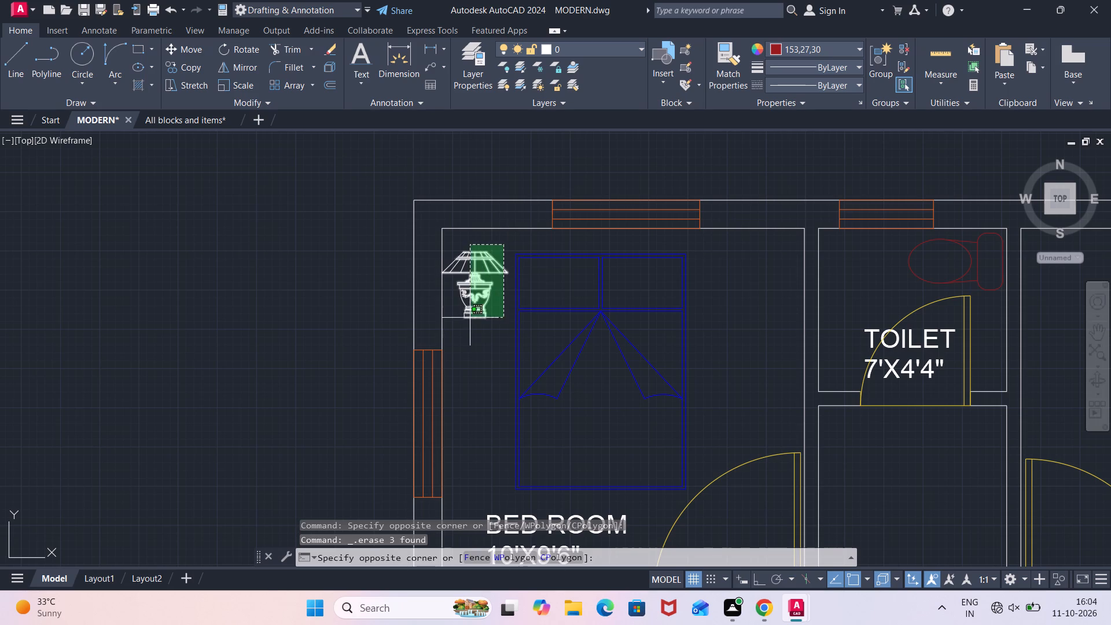
click(452, 321)
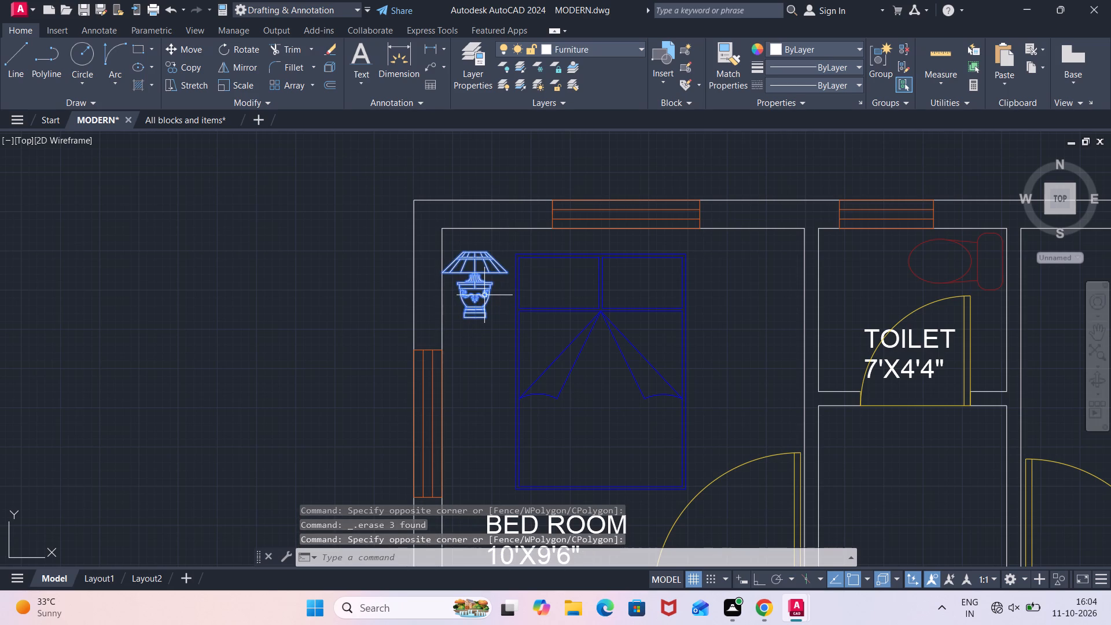
key(ctrl+c)
click(746, 303)
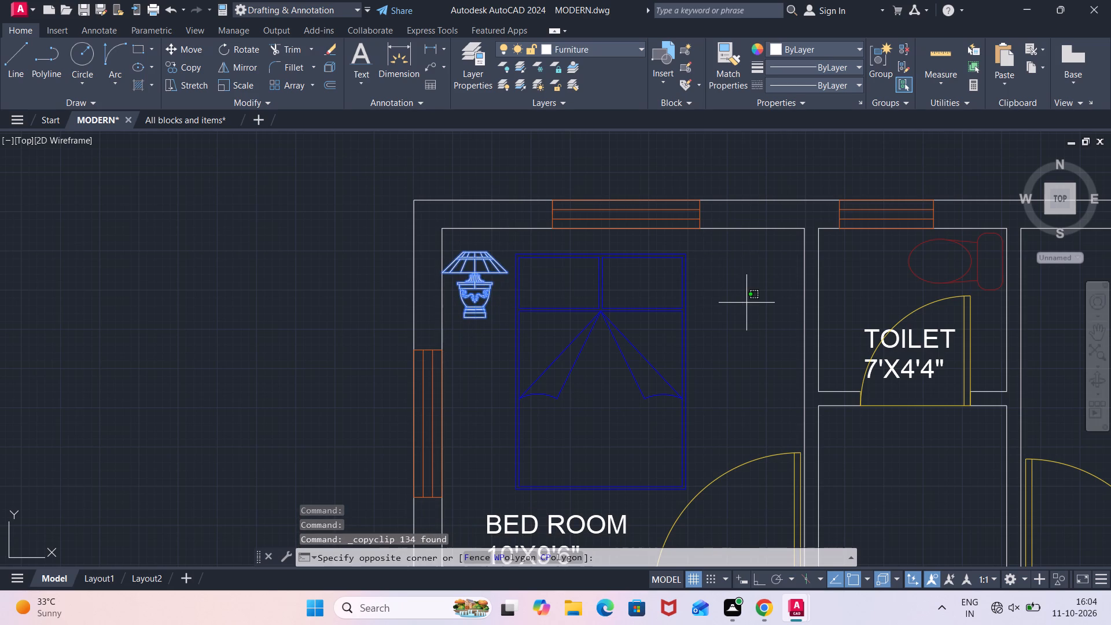
key(ctrl+v)
click(729, 322)
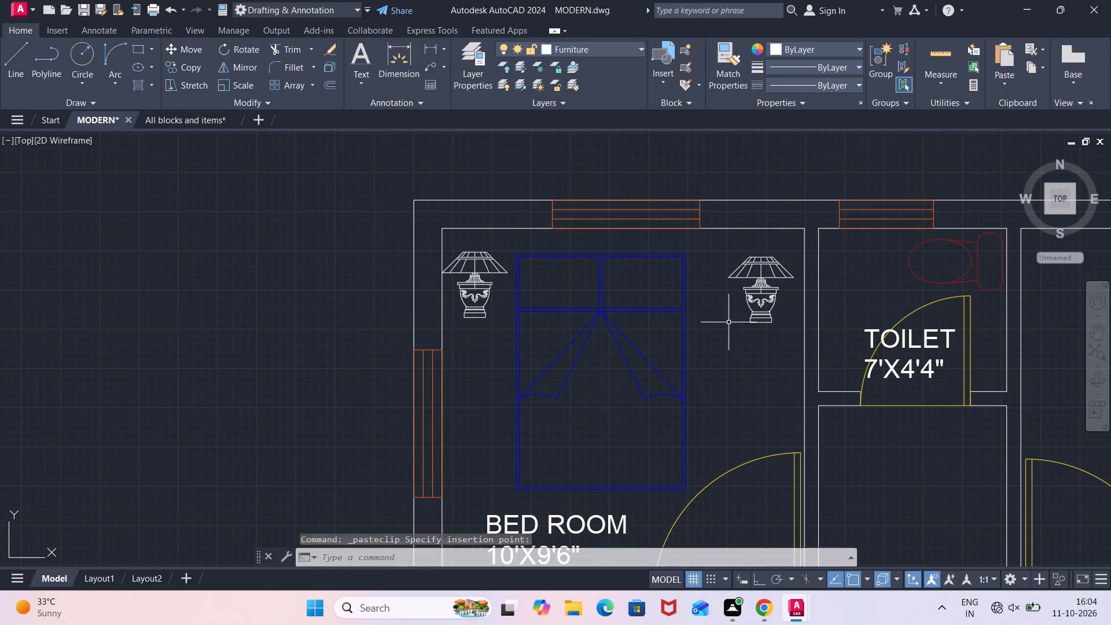
Paste a lamp on each side of the bed in the 10'X9'8" bedroom, level with the bed's head end.
middle_drag(1044, 300, 906, 323)
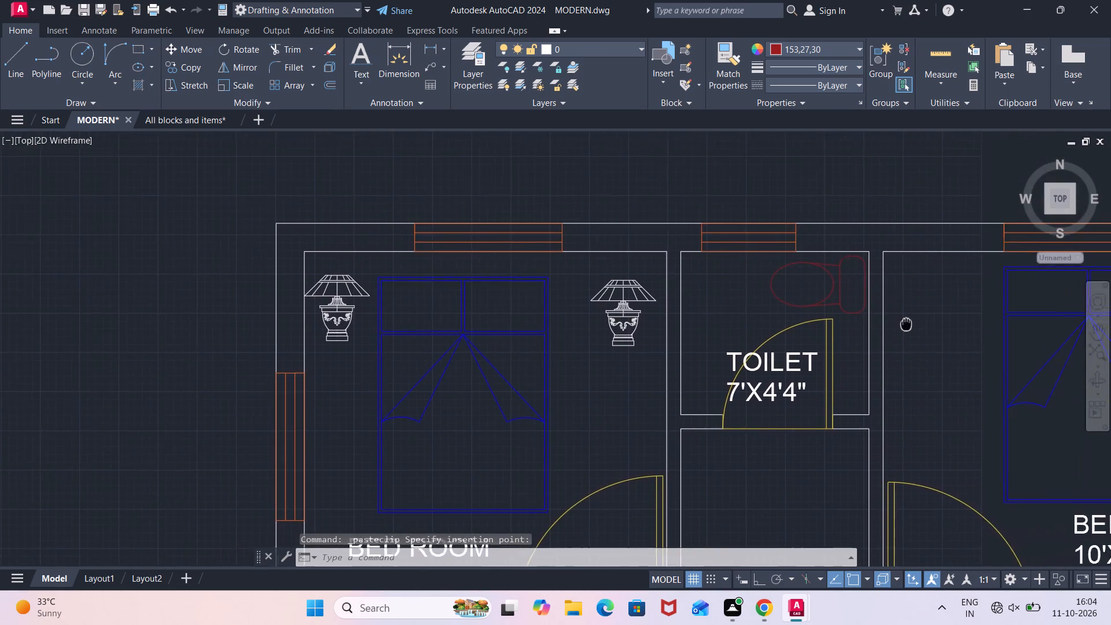
middle_drag(906, 323, 593, 337)
click(621, 328)
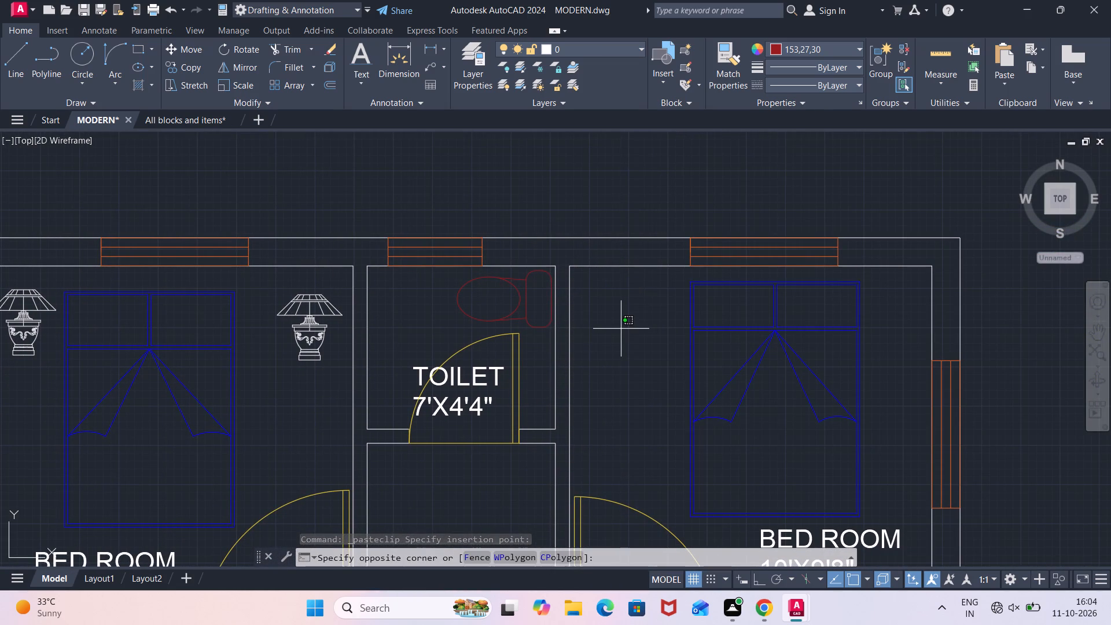
key(ctrl+v)
click(599, 357)
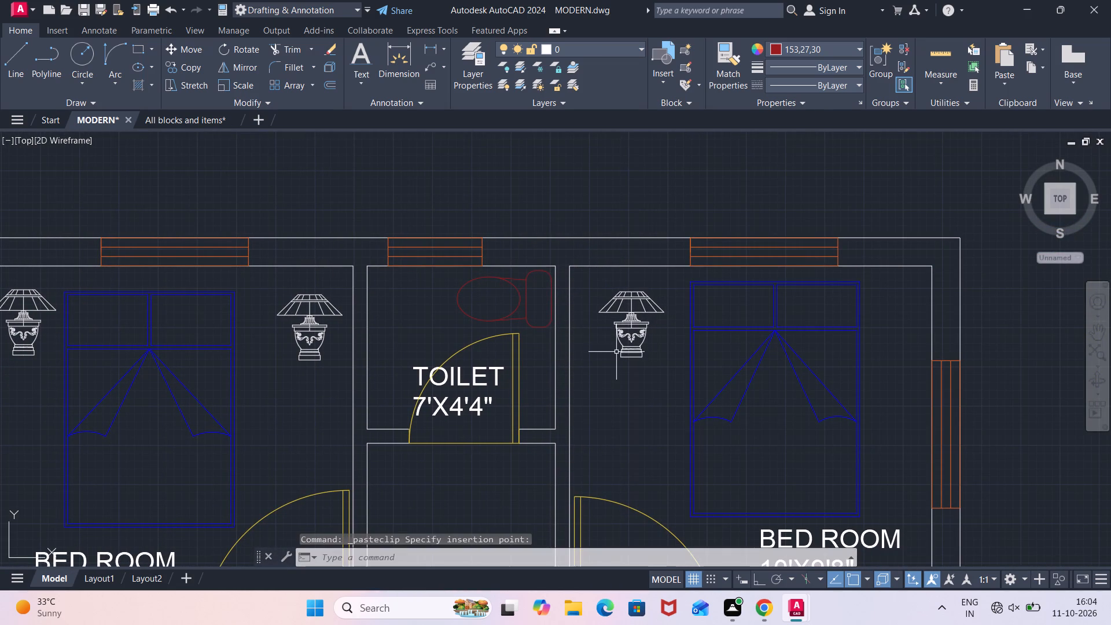
key(ctrl+v)
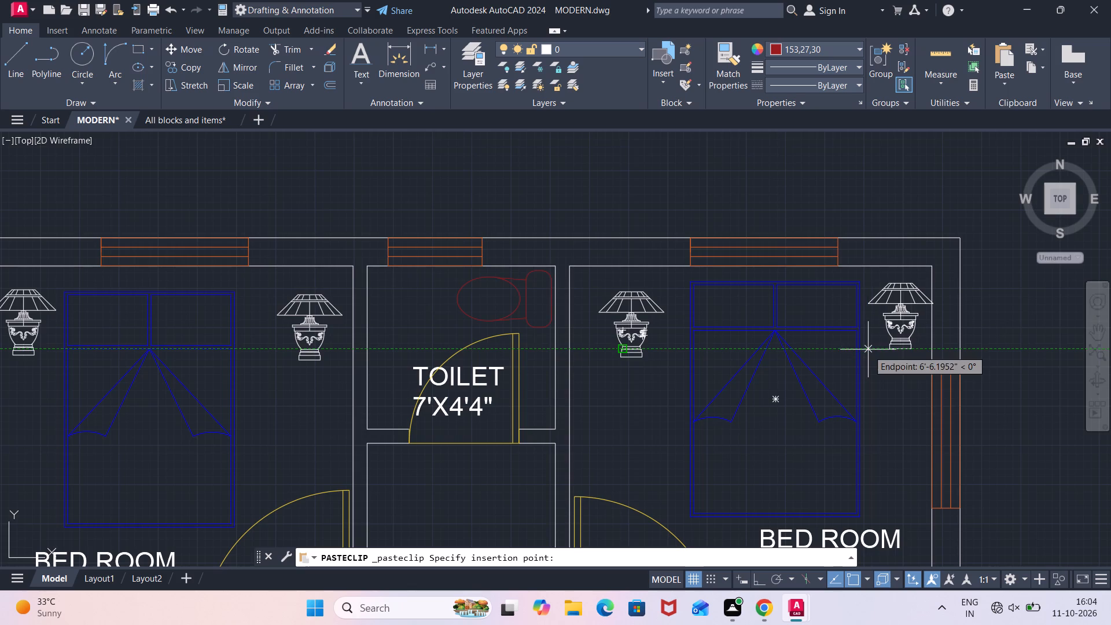
scroll(869, 348, up, 3)
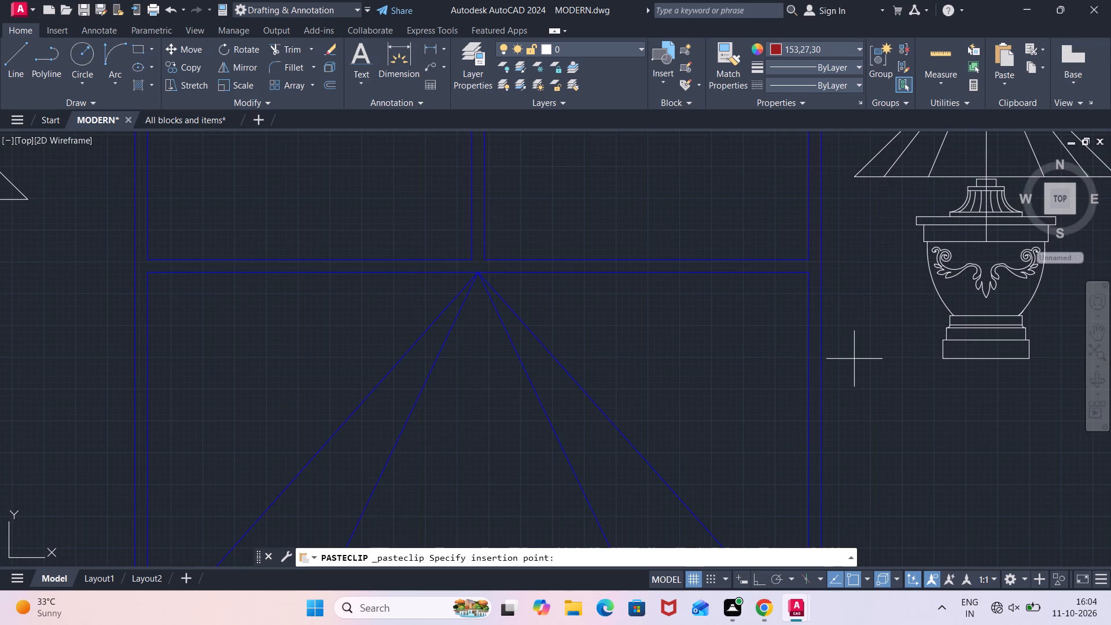
click(854, 359)
scroll(895, 349, down, 3)
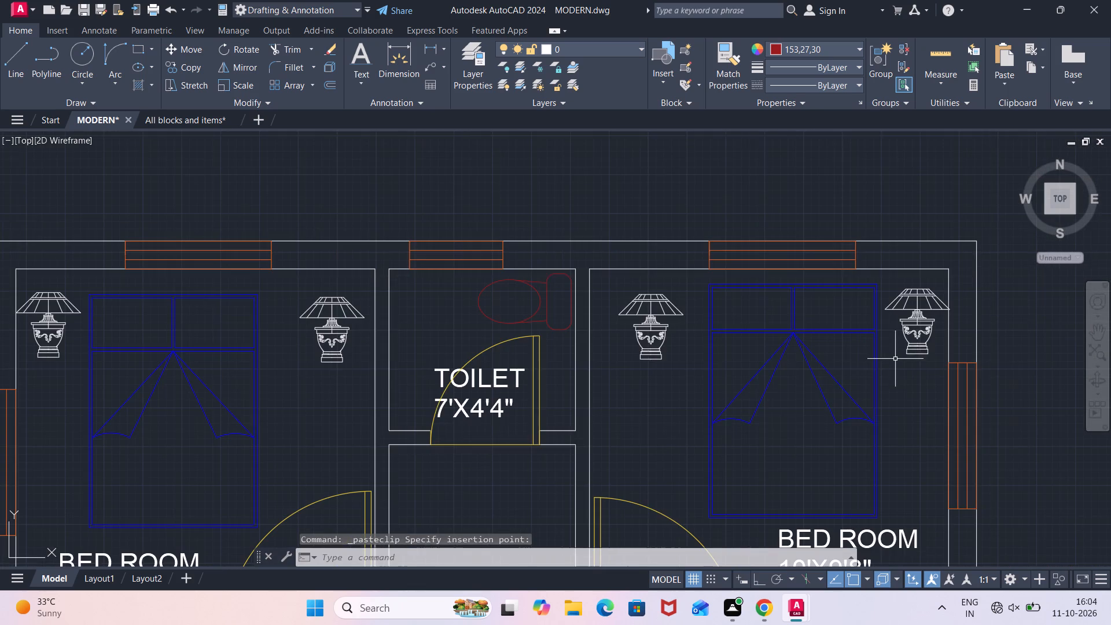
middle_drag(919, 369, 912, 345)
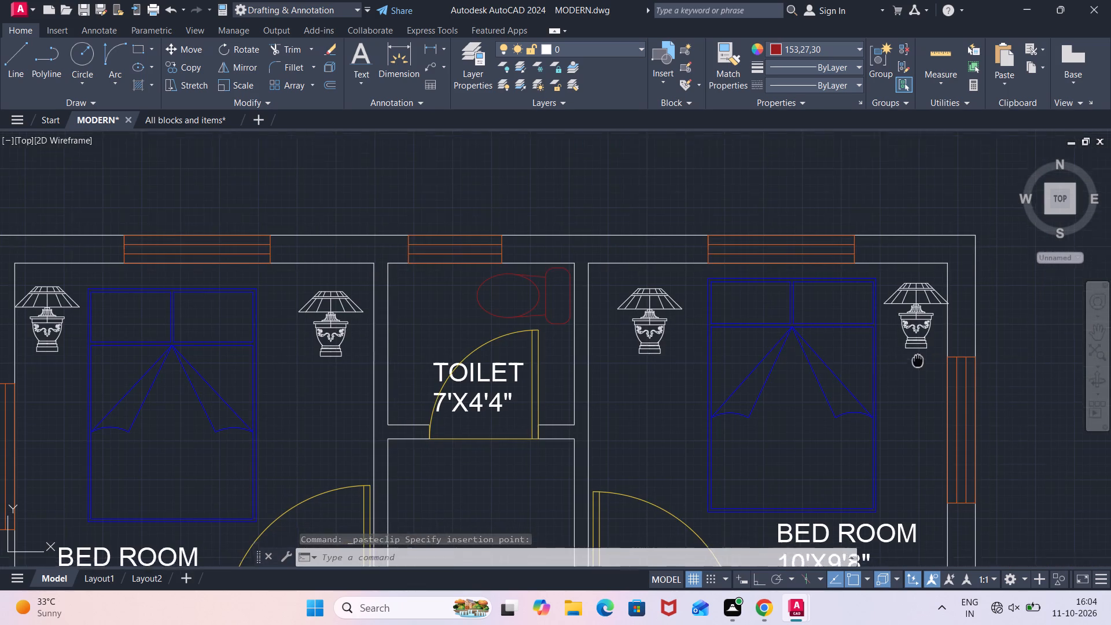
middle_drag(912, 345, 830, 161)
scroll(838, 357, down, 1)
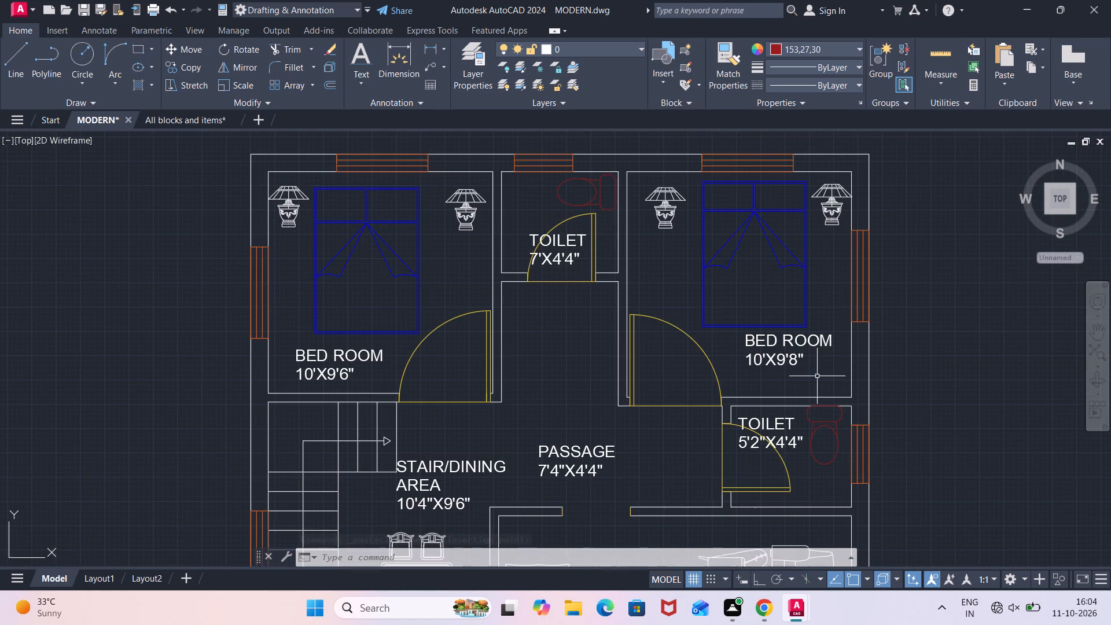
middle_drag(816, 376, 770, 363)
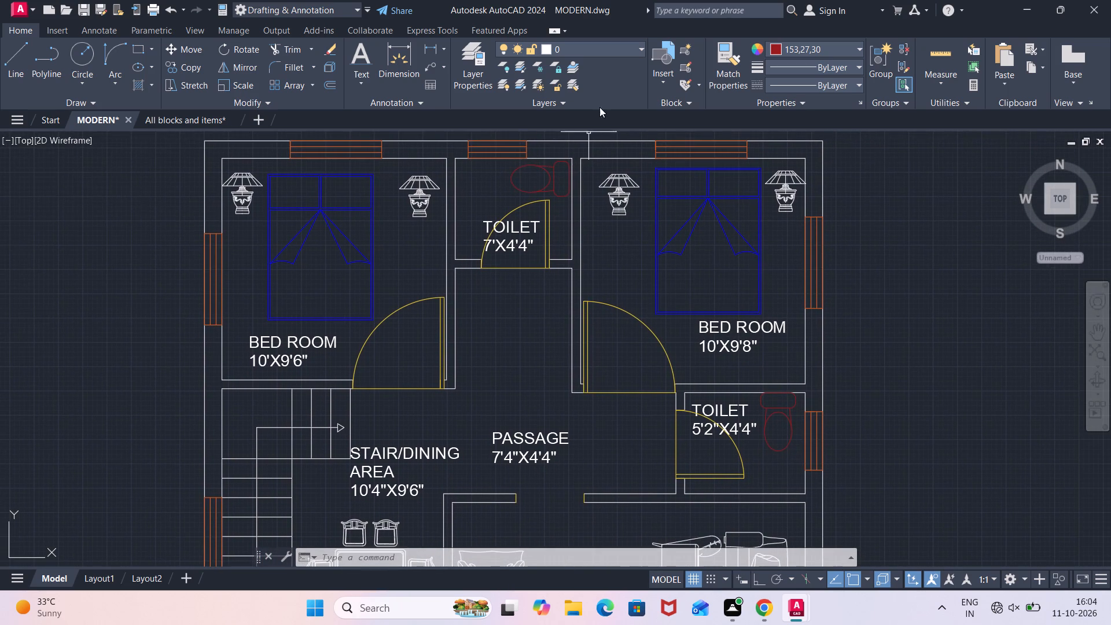
Copy the quarter-round corner bathtub from the bathroom fixtures section of the All blocks and items drawing.
click(256, 102)
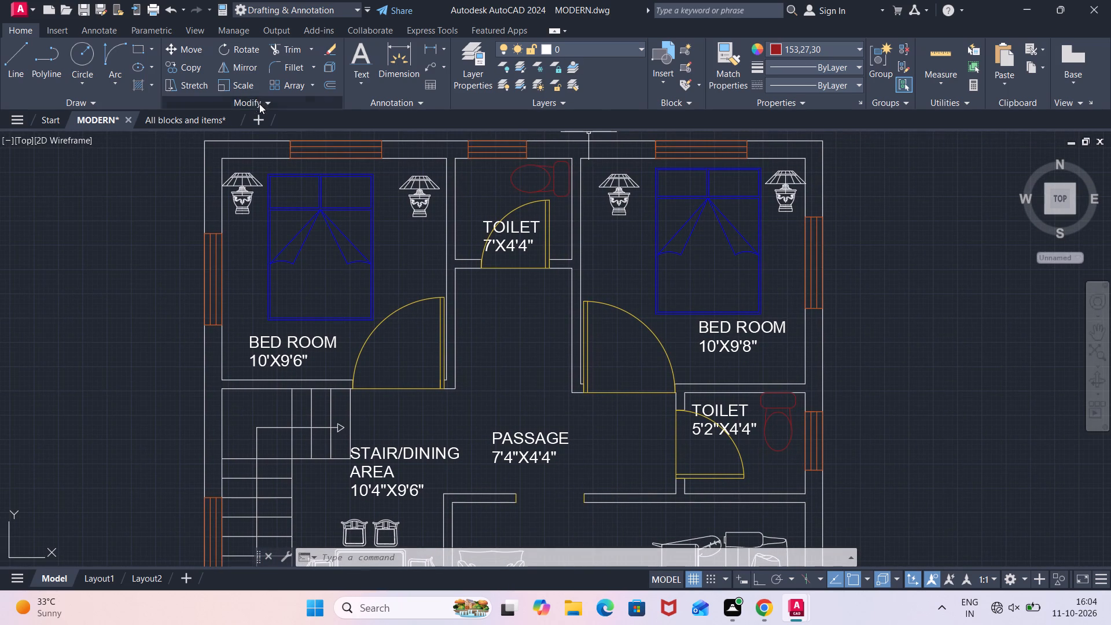
click(145, 122)
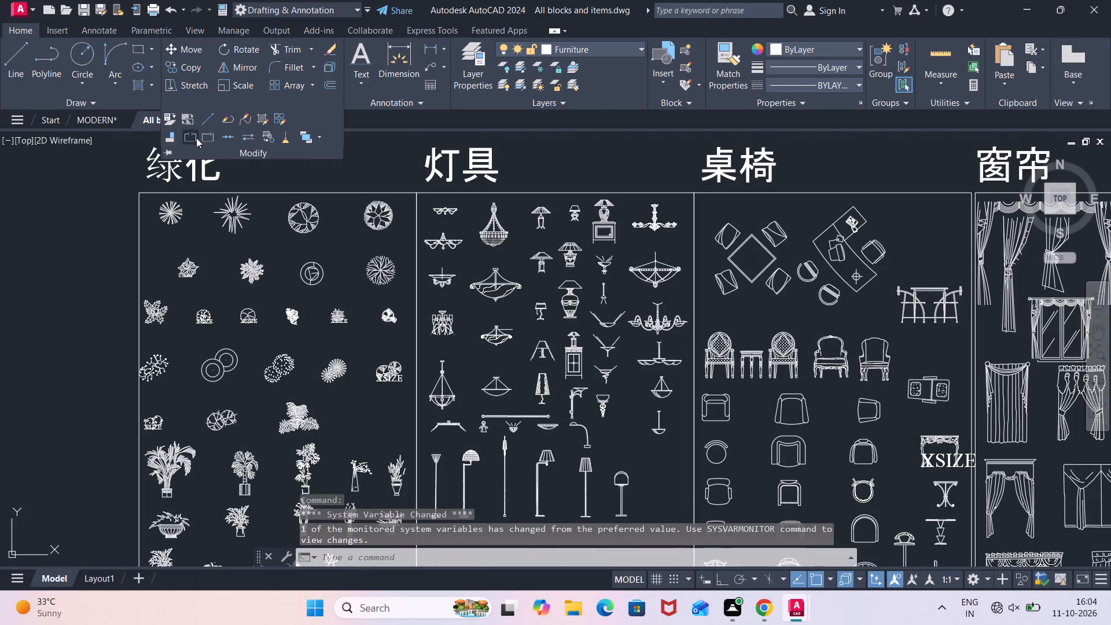
click(117, 168)
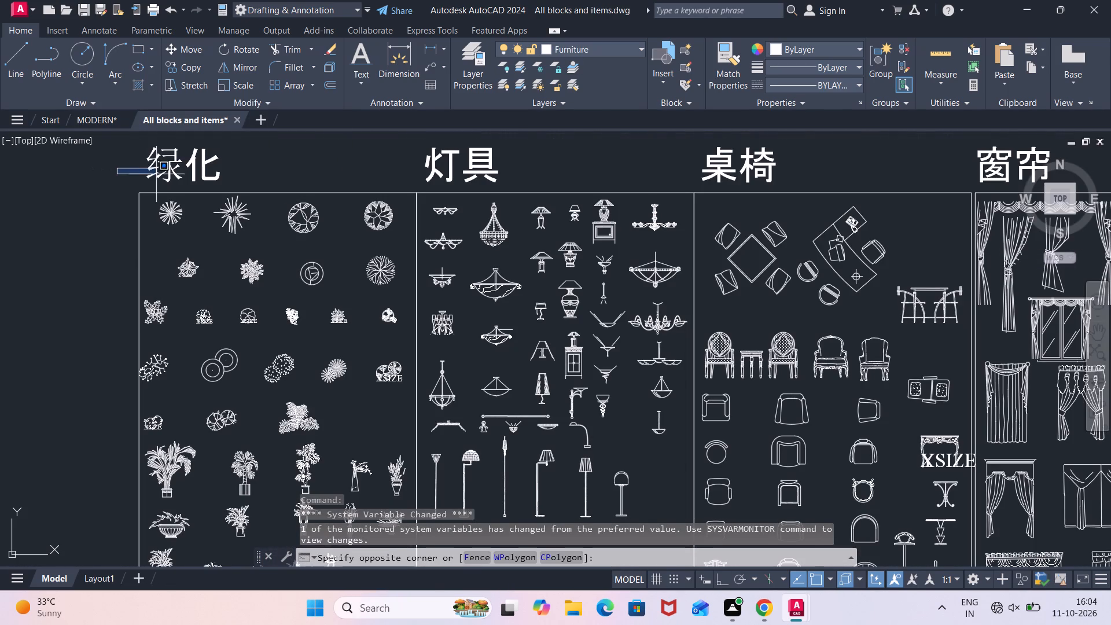
key(Escape)
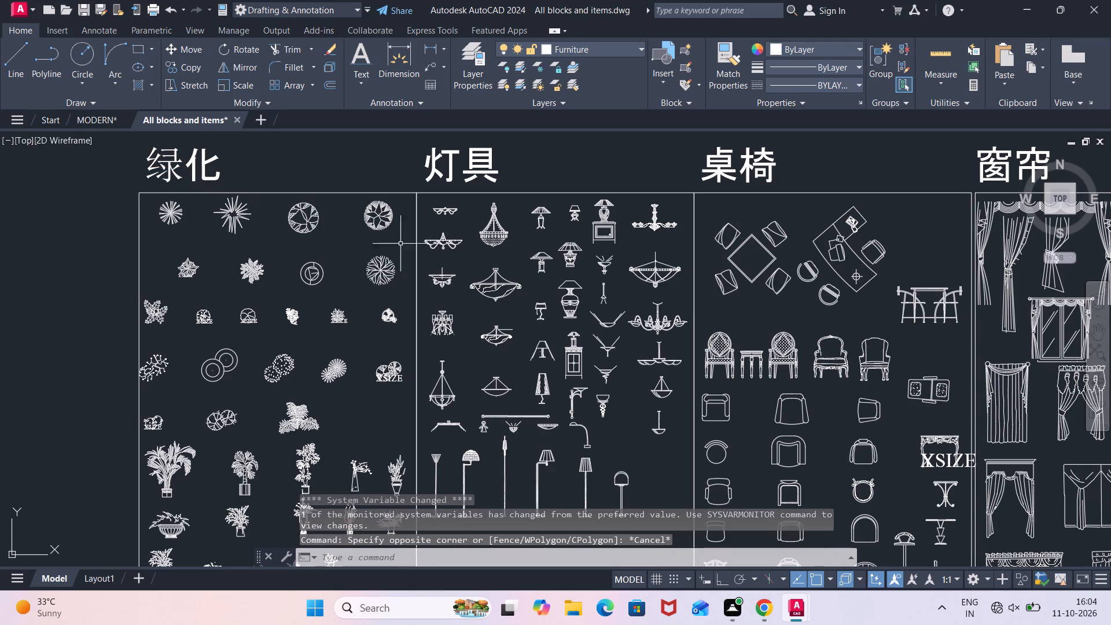
middle_drag(569, 295, 226, 225)
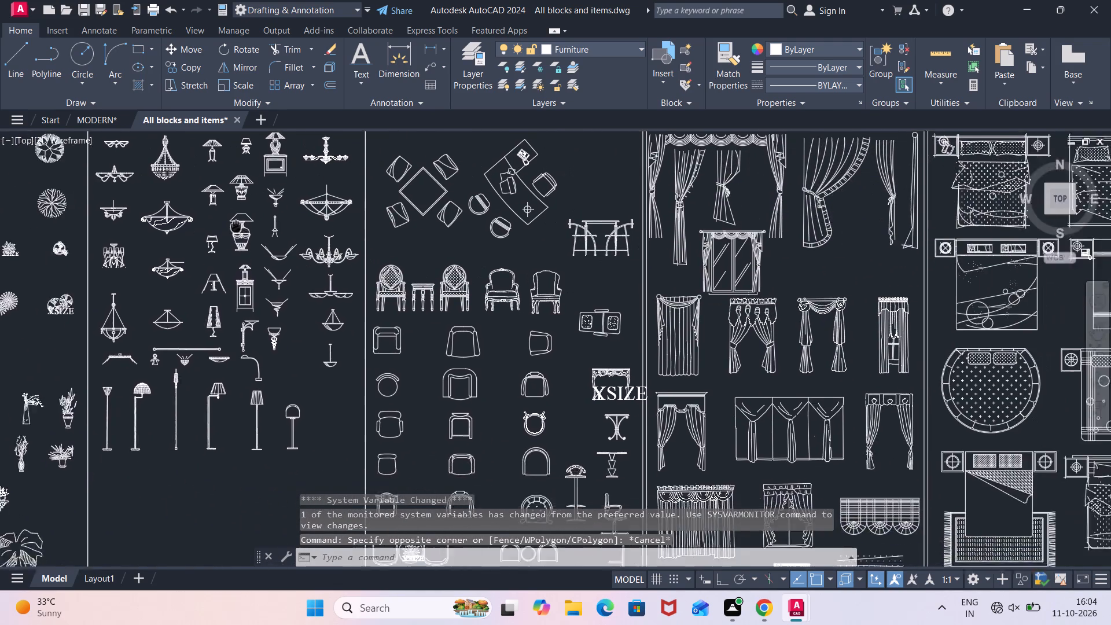
middle_drag(226, 225, 69, 148)
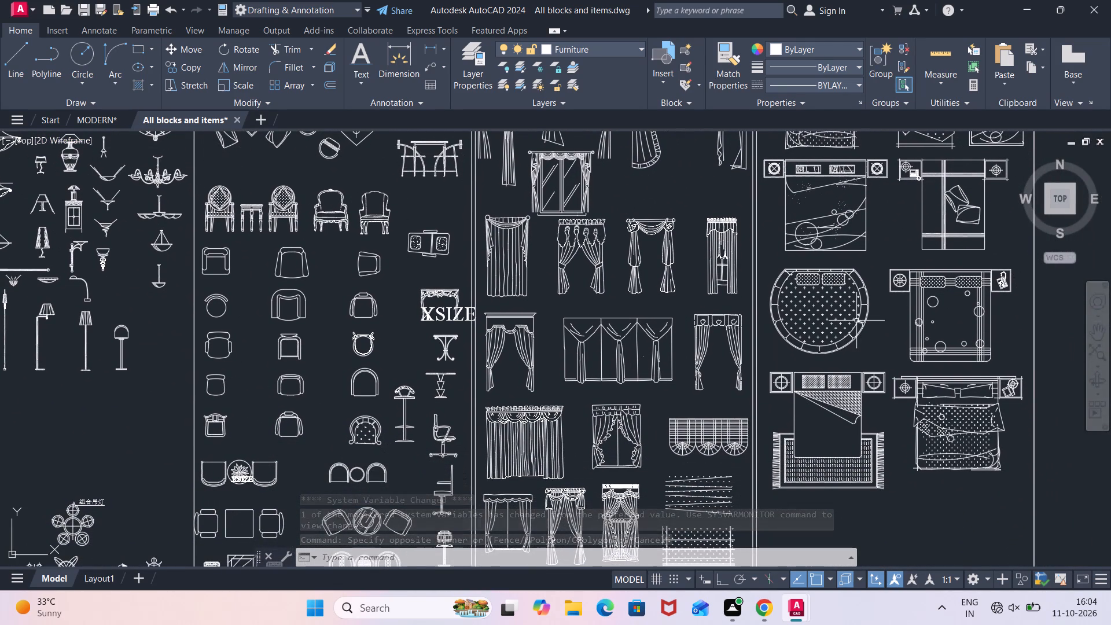
middle_drag(857, 320, 693, 297)
middle_drag(731, 203, 731, 271)
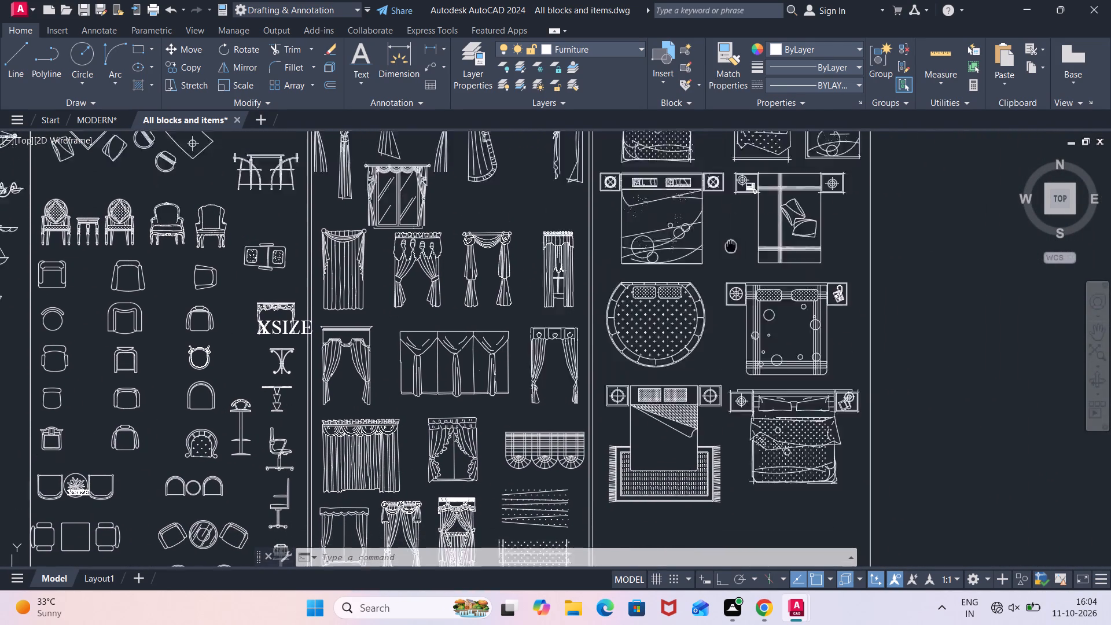
middle_drag(731, 271, 731, 482)
middle_drag(777, 268, 534, 488)
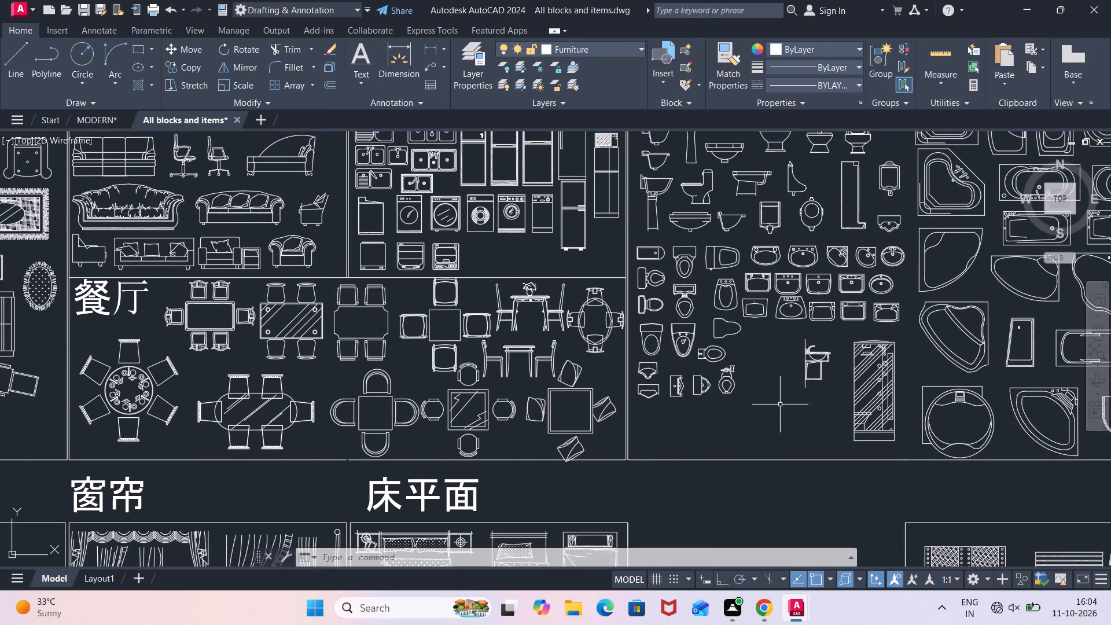
middle_drag(780, 403, 570, 477)
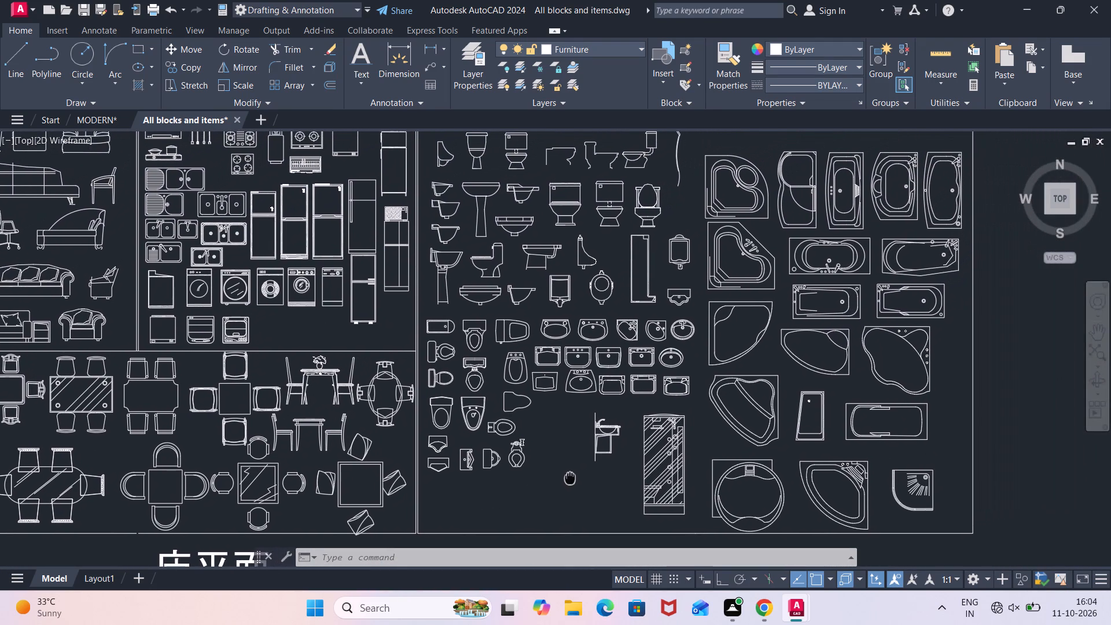
middle_drag(570, 477, 566, 478)
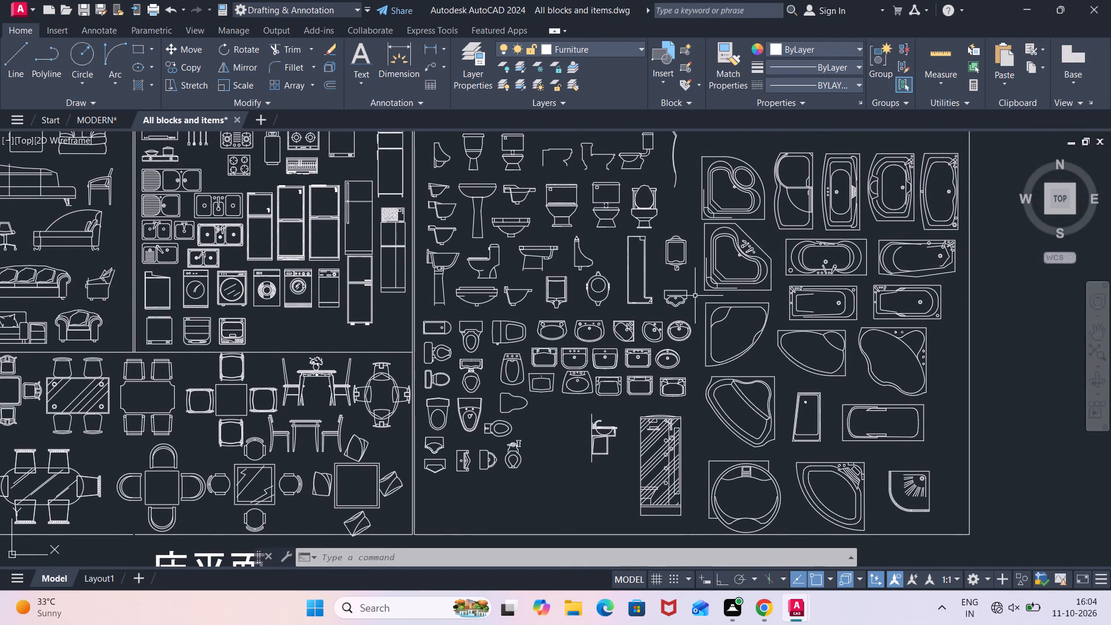
click(696, 296)
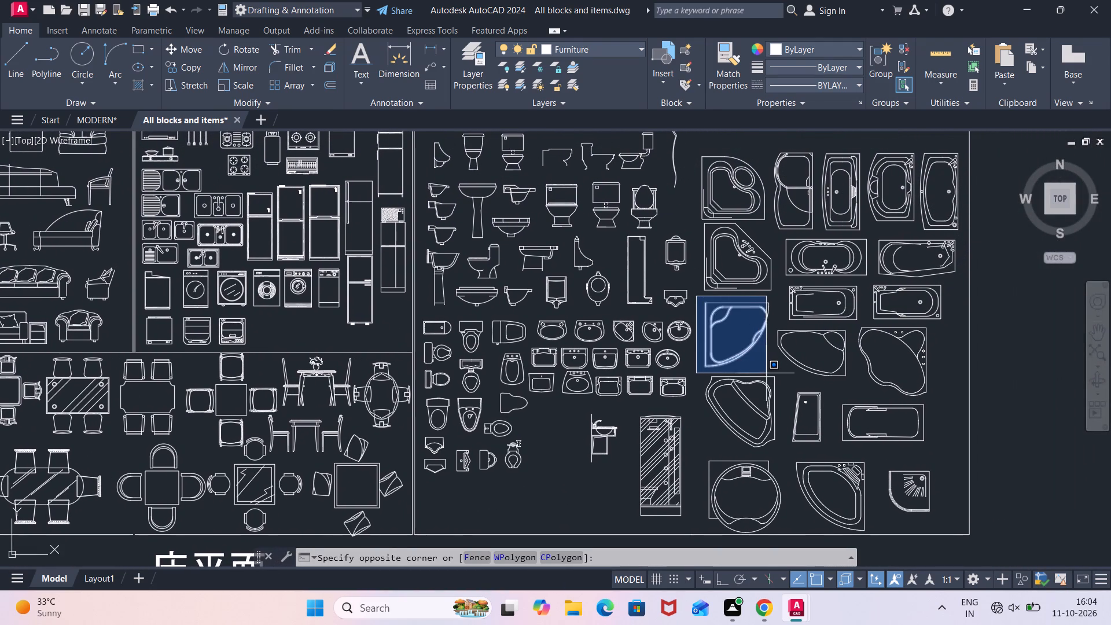
click(777, 369)
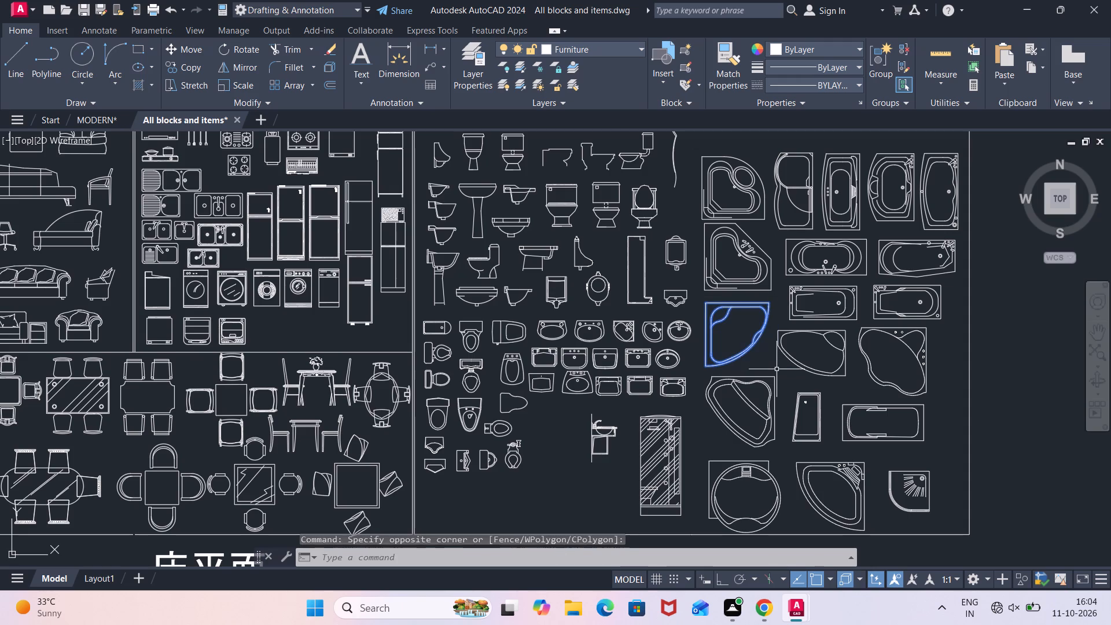
key(ctrl+c)
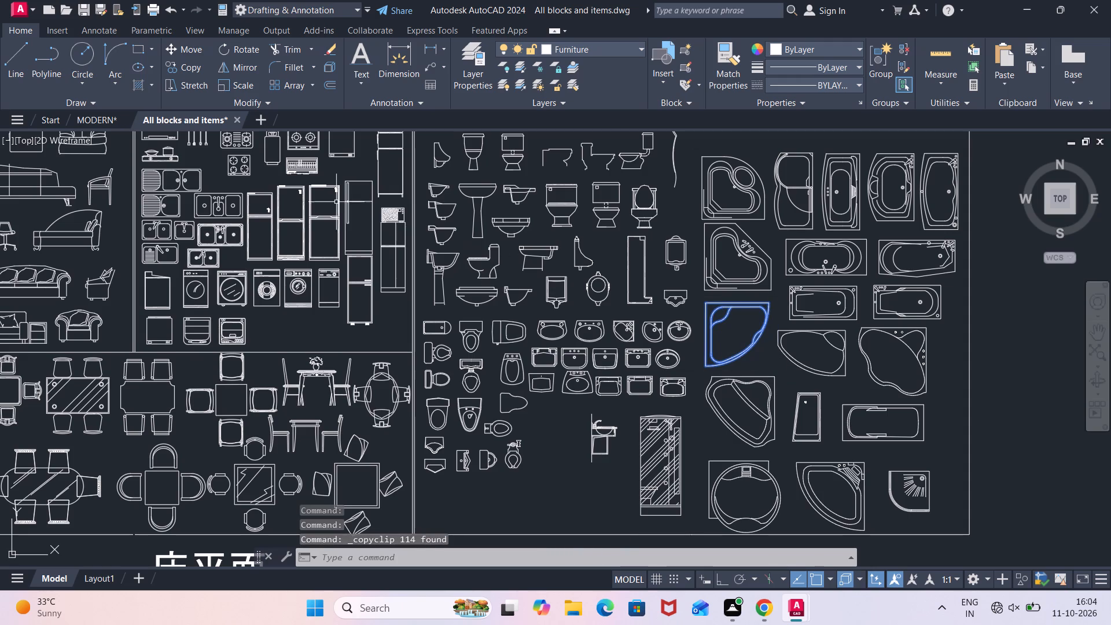
Paste the corner bathtub into the MODERN drawing, in the empty space left of the 10'X9'6" bedroom.
click(101, 118)
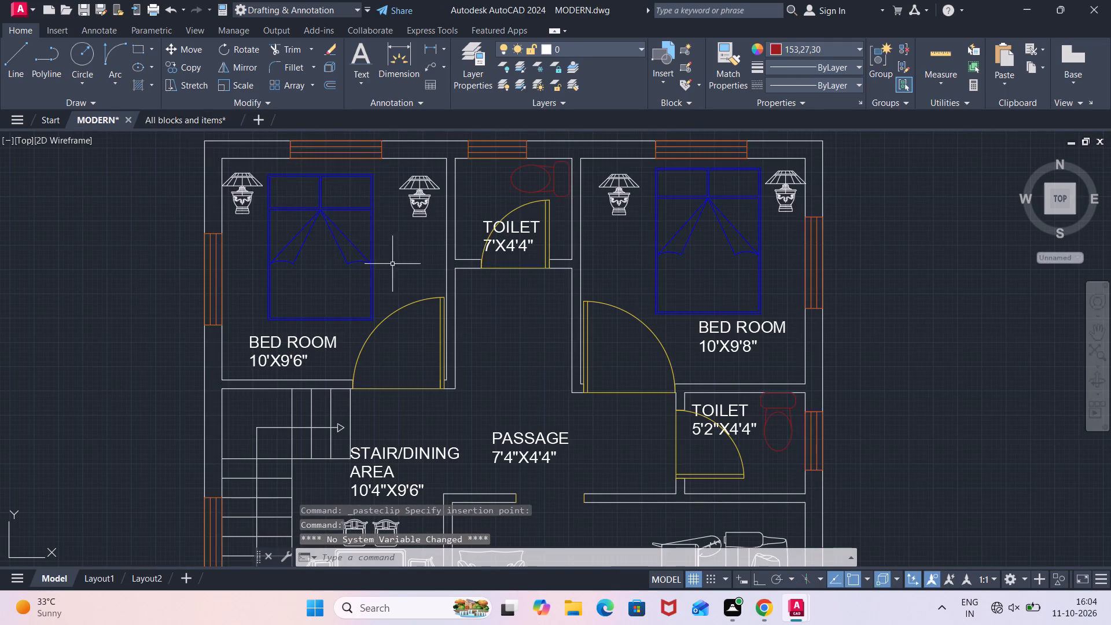
click(479, 192)
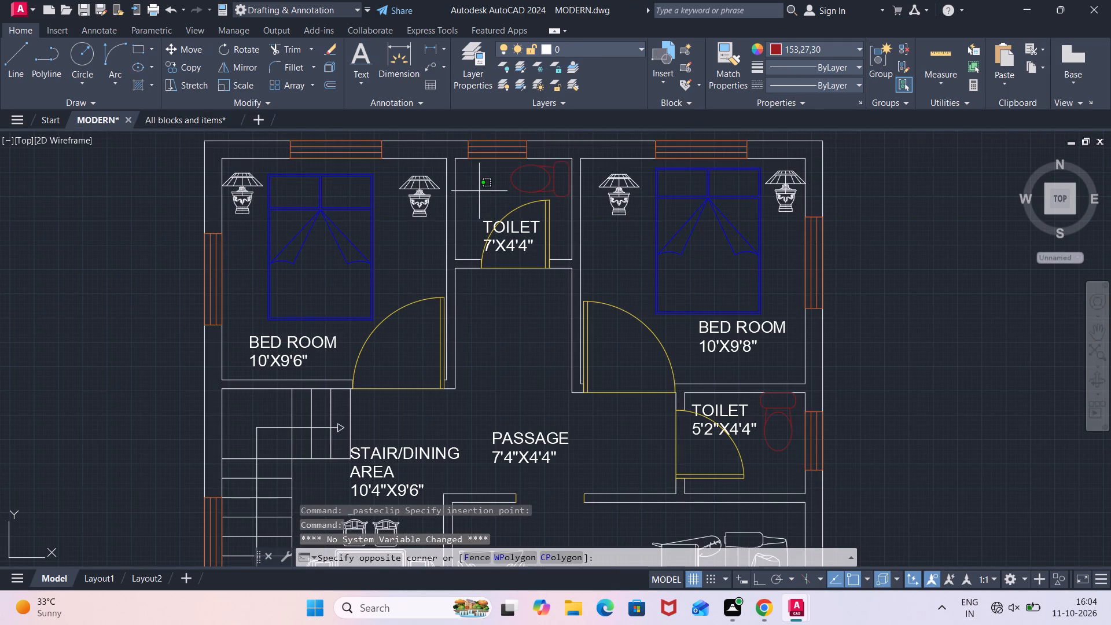
key(ctrl+v)
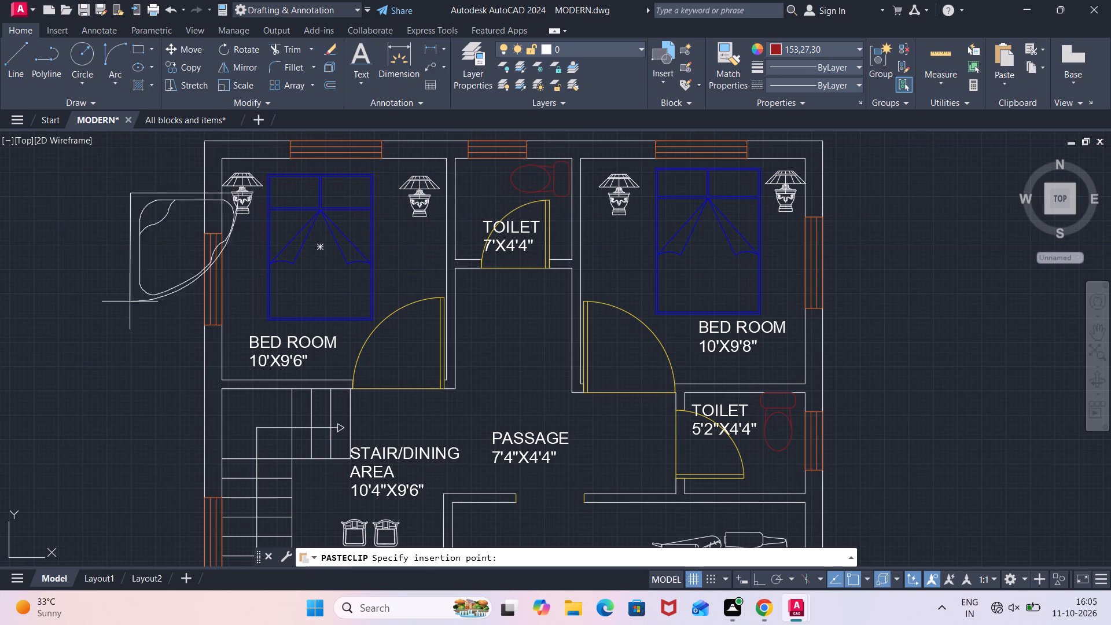
click(47, 322)
Scale the pasted corner bathtub down to about a quarter of its size, using its upper-right corner as base point.
click(162, 190)
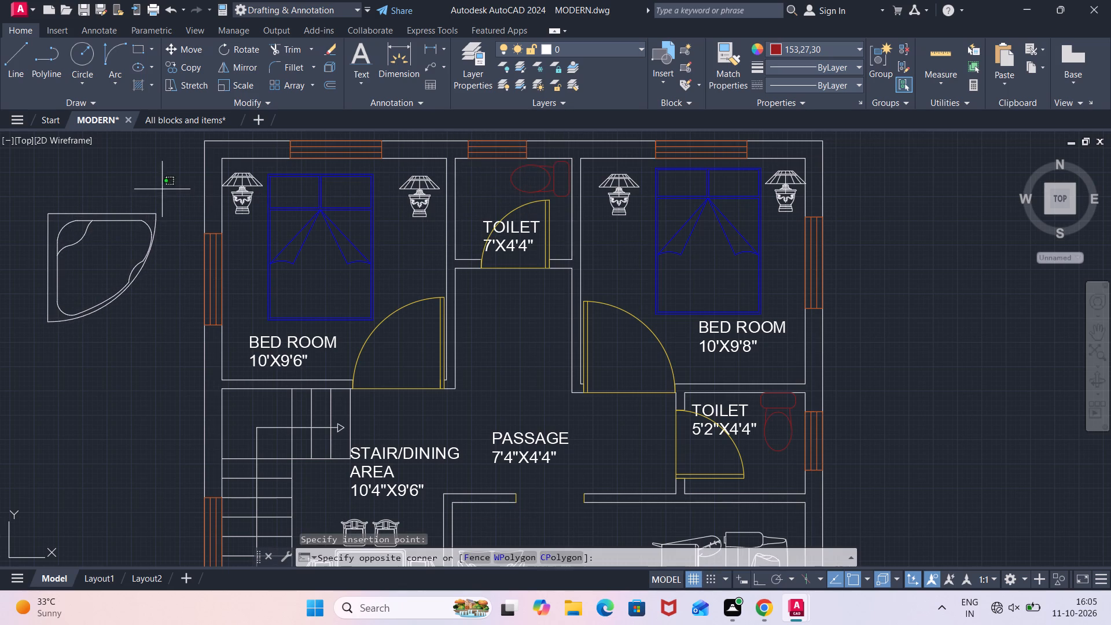
click(38, 355)
text(SC)
key(Return)
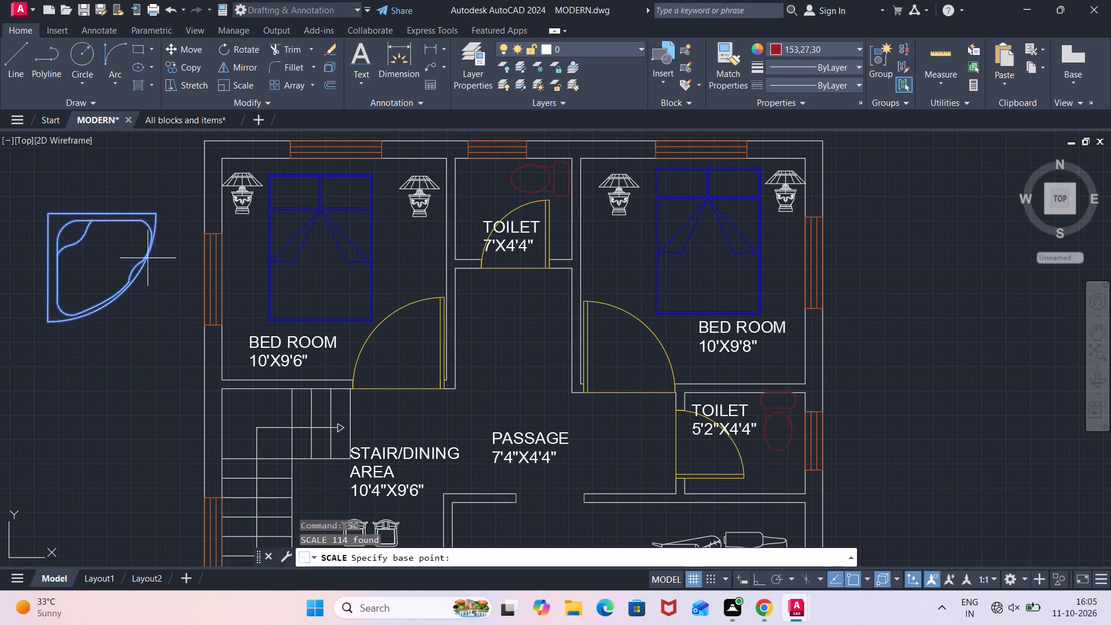
click(153, 214)
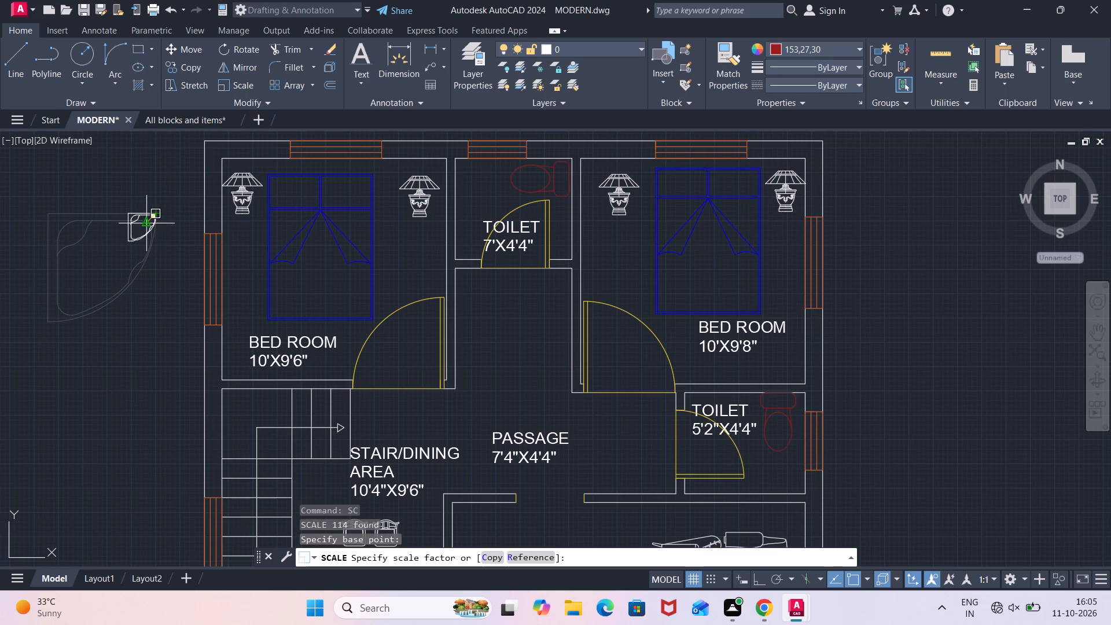
click(146, 224)
Move the scaled corner fixture into the upper-left corner of the 7'X4'4" toilet, against both walls.
click(170, 205)
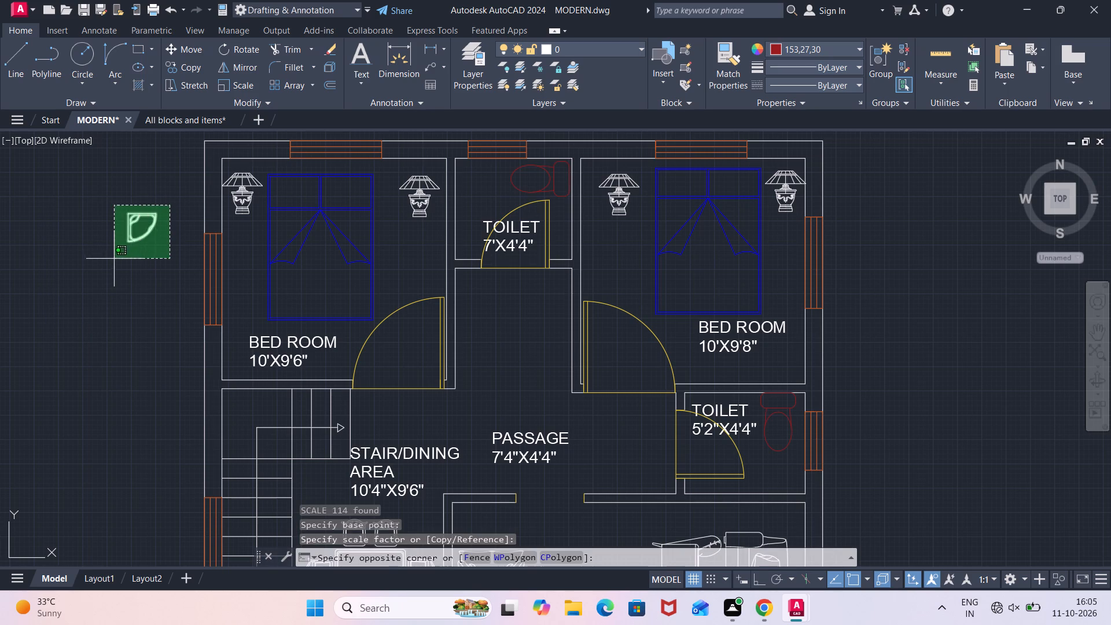
click(107, 262)
key(m)
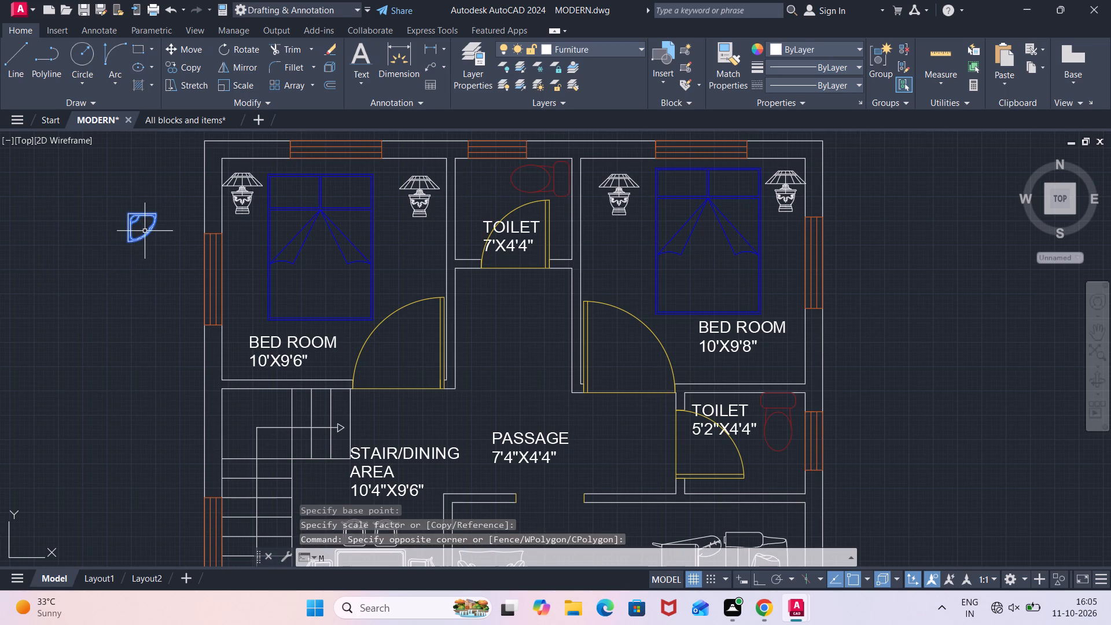
key(m)
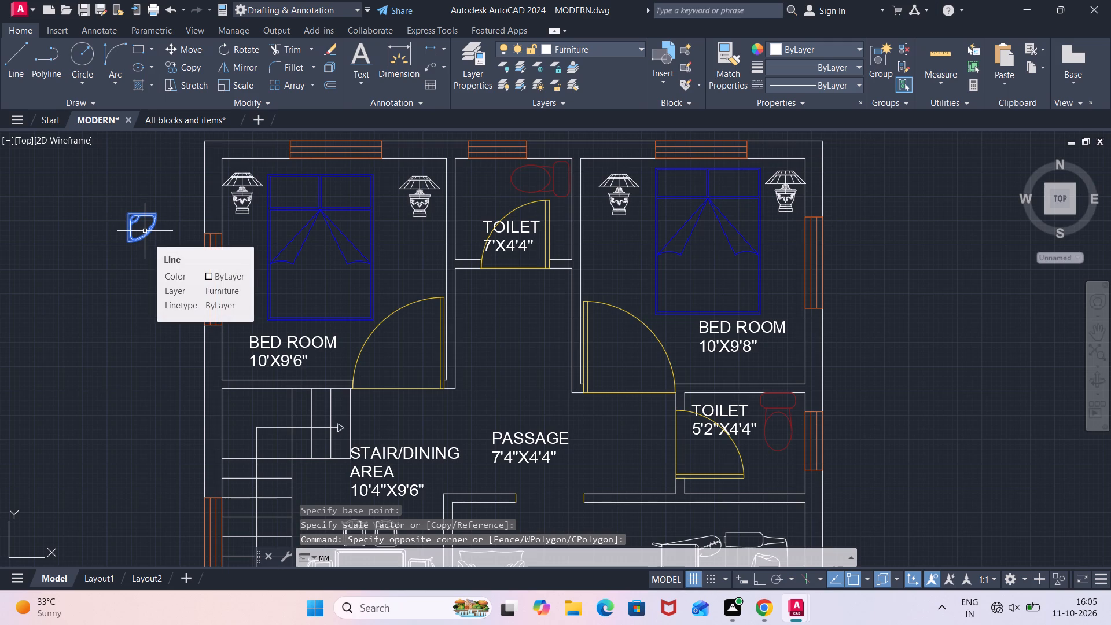
key(BackSpace)
key(Return)
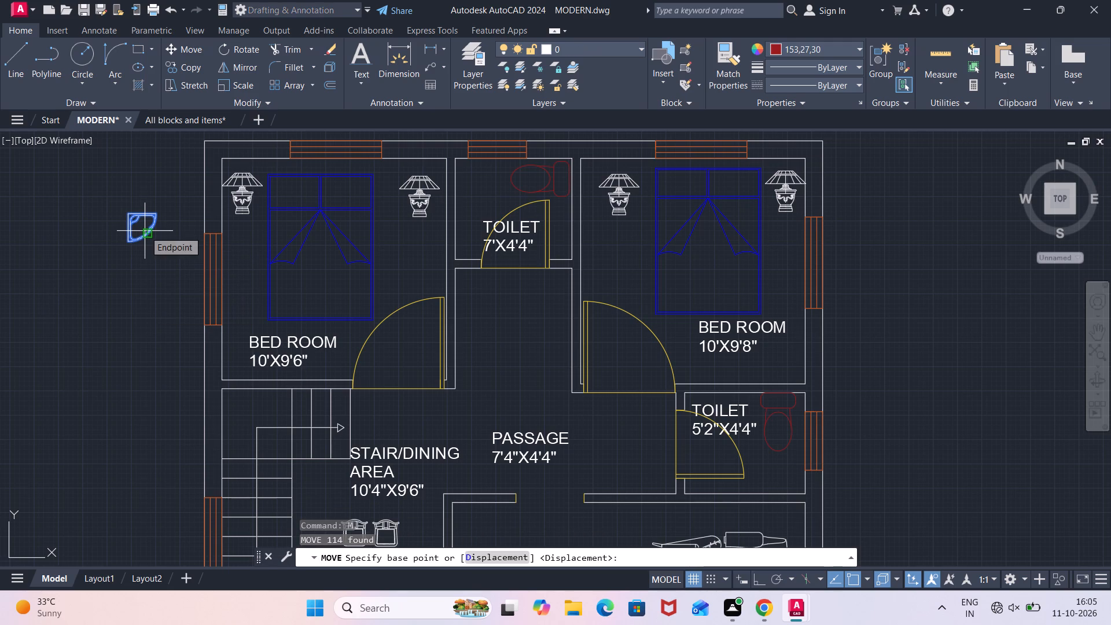
click(124, 218)
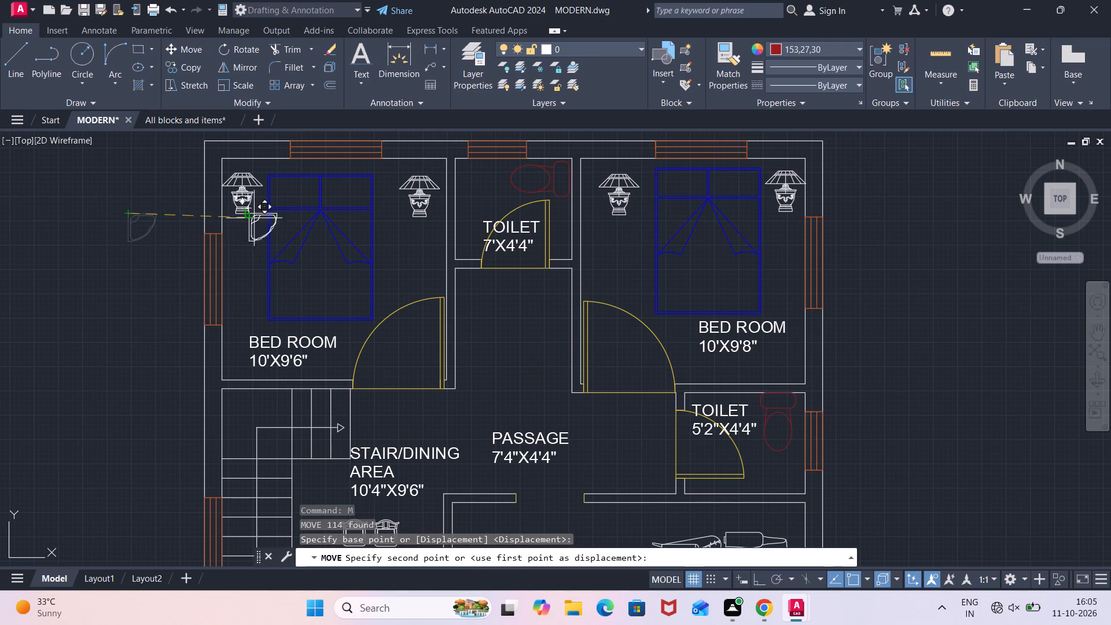
scroll(462, 174, up, 2)
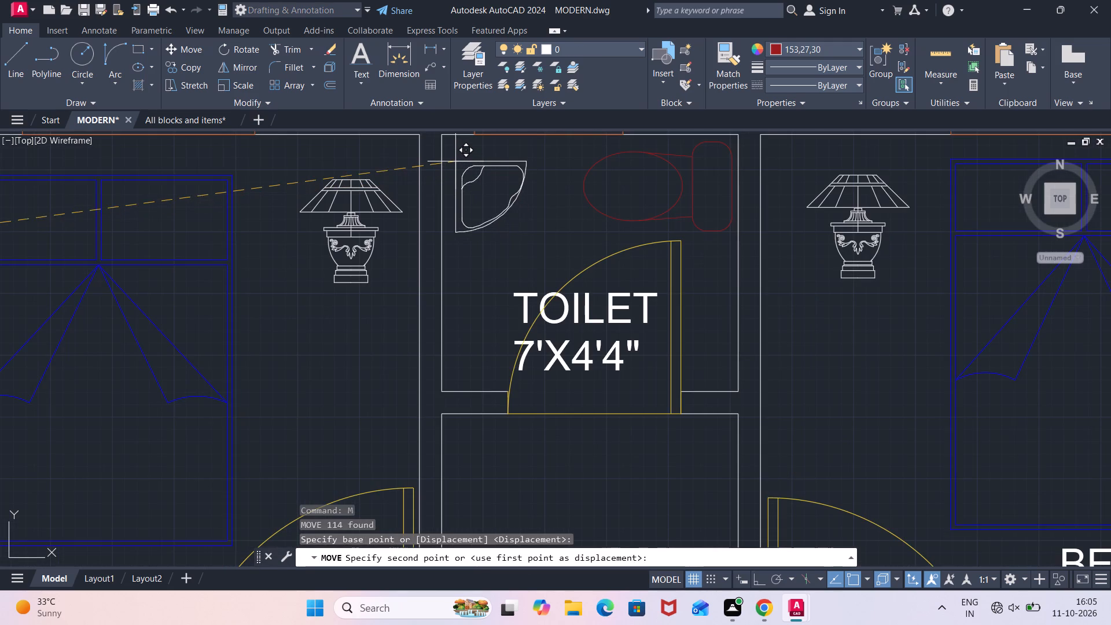
middle_drag(454, 157, 454, 165)
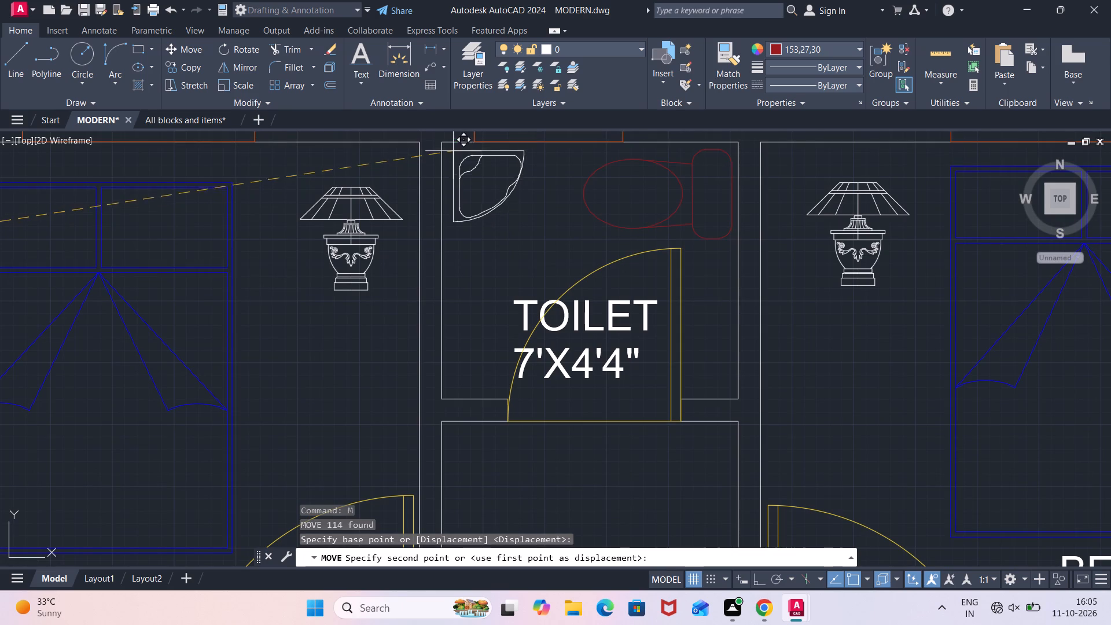
click(446, 145)
Hatch the walls around both bedrooms and the 7'X4'4" toilet with a solid fill in black (0,0,0).
scroll(542, 192, down, 1)
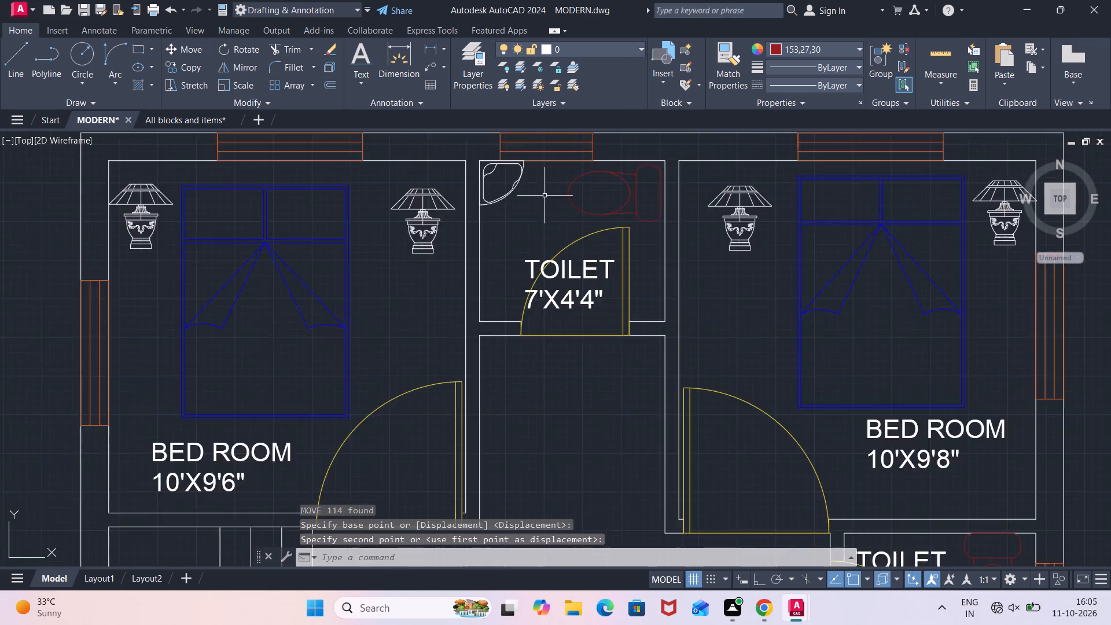
scroll(548, 201, down, 1)
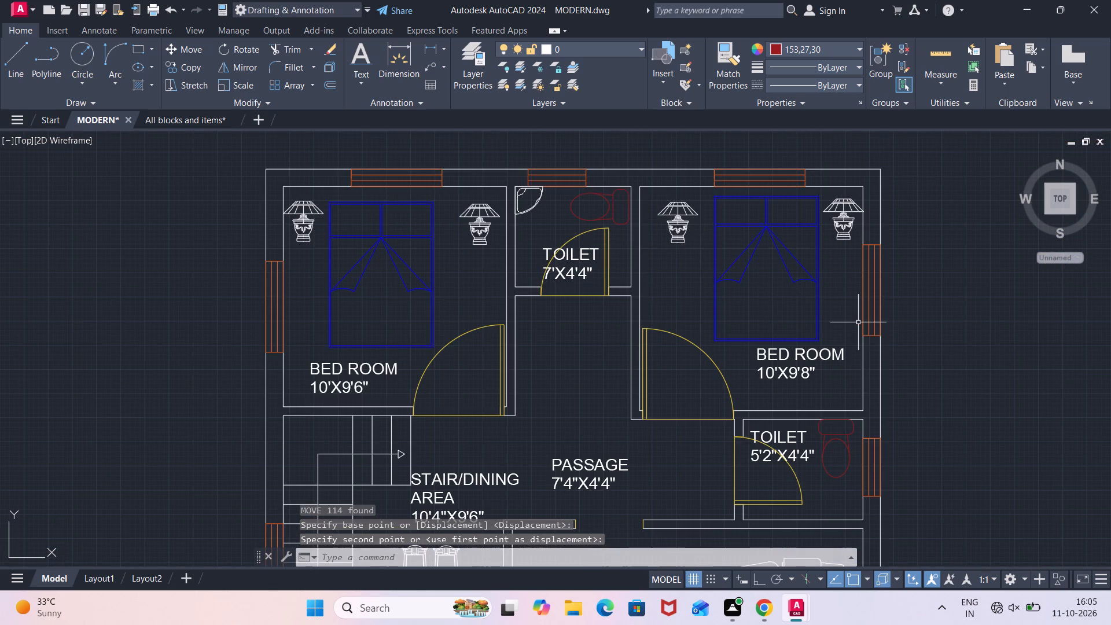
middle_drag(855, 327, 715, 242)
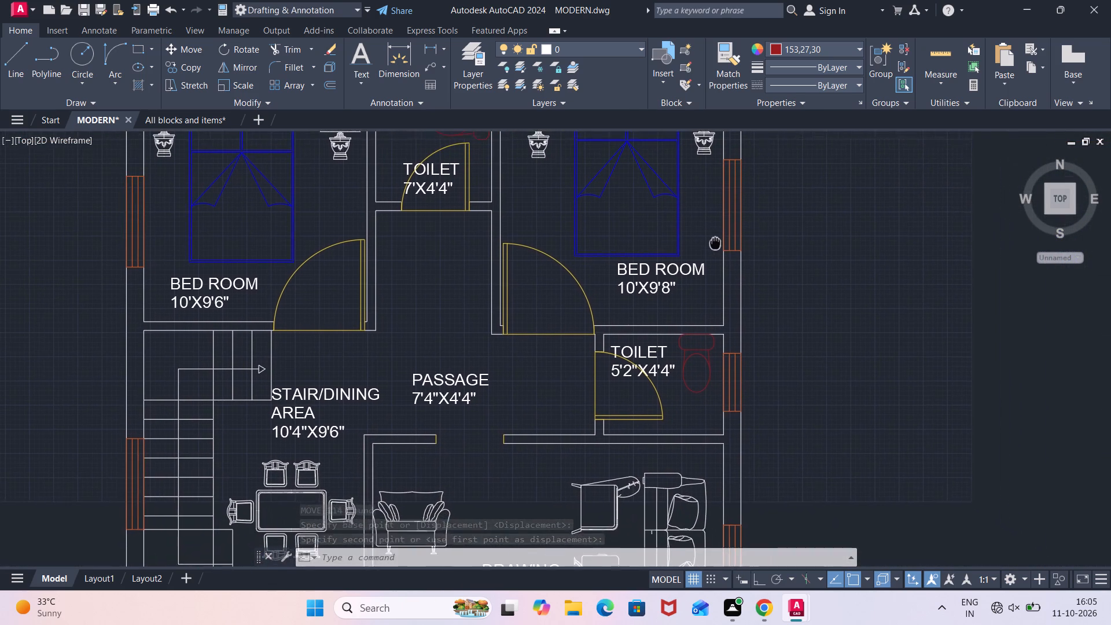
middle_drag(715, 242, 709, 238)
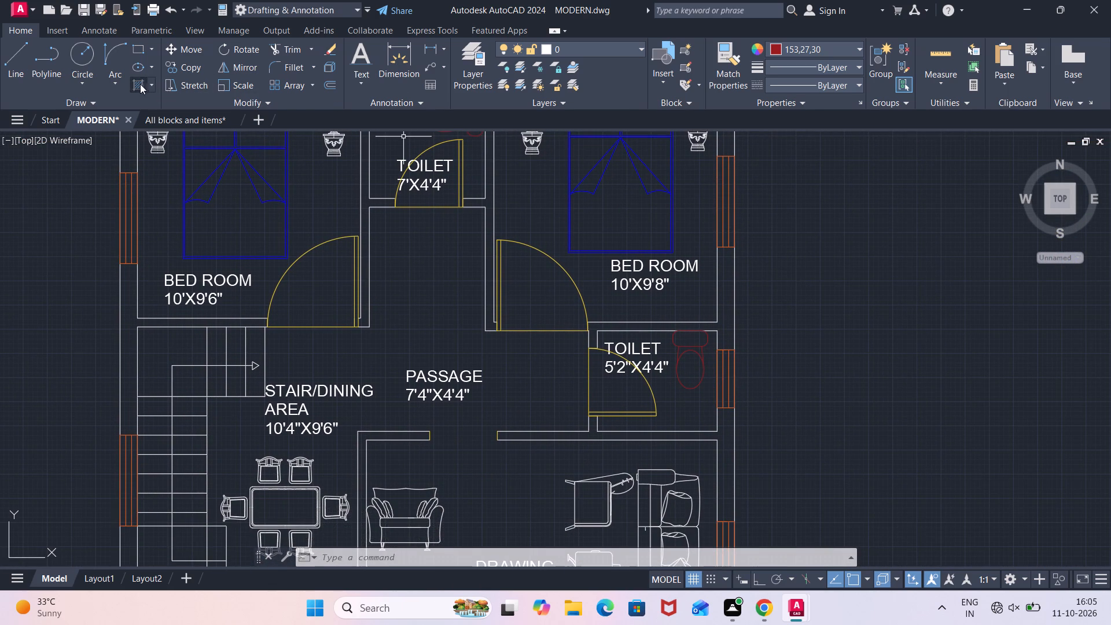
click(135, 84)
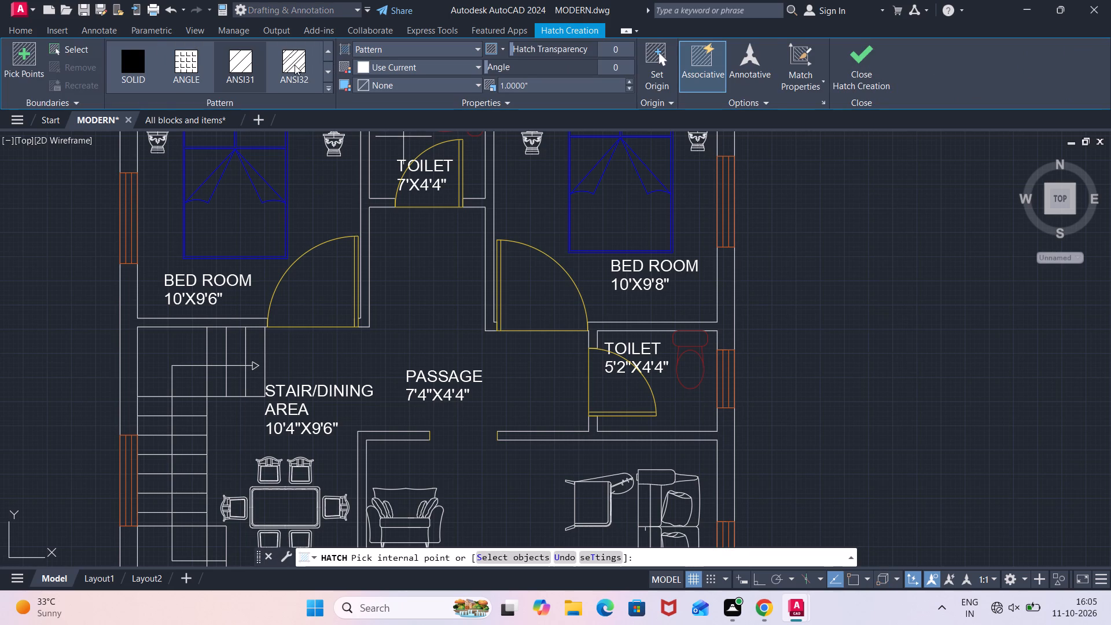
click(131, 73)
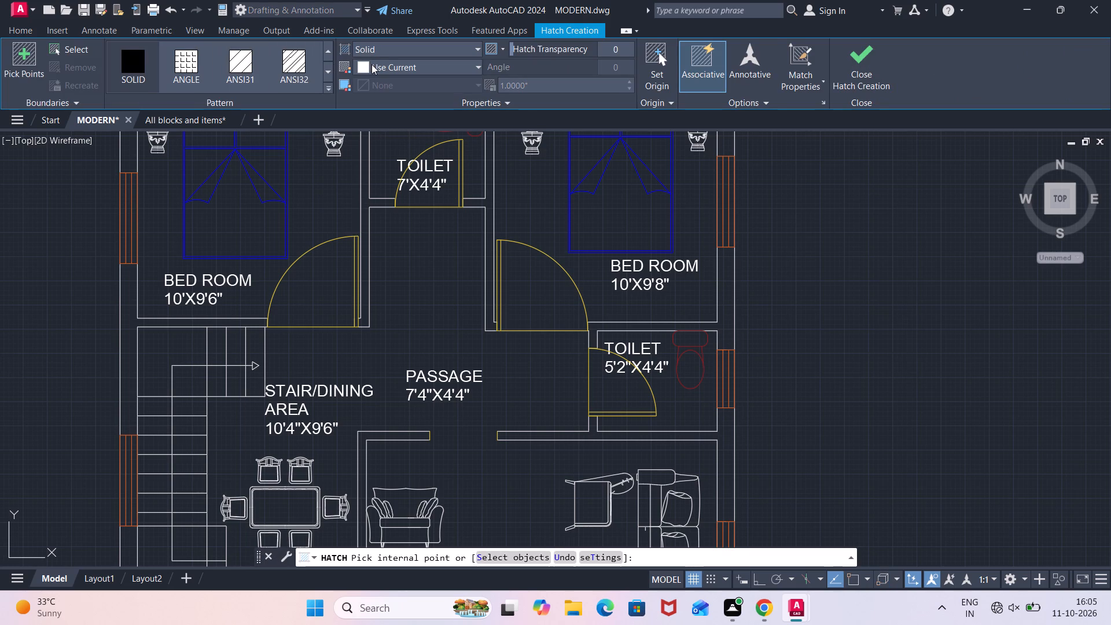
click(367, 67)
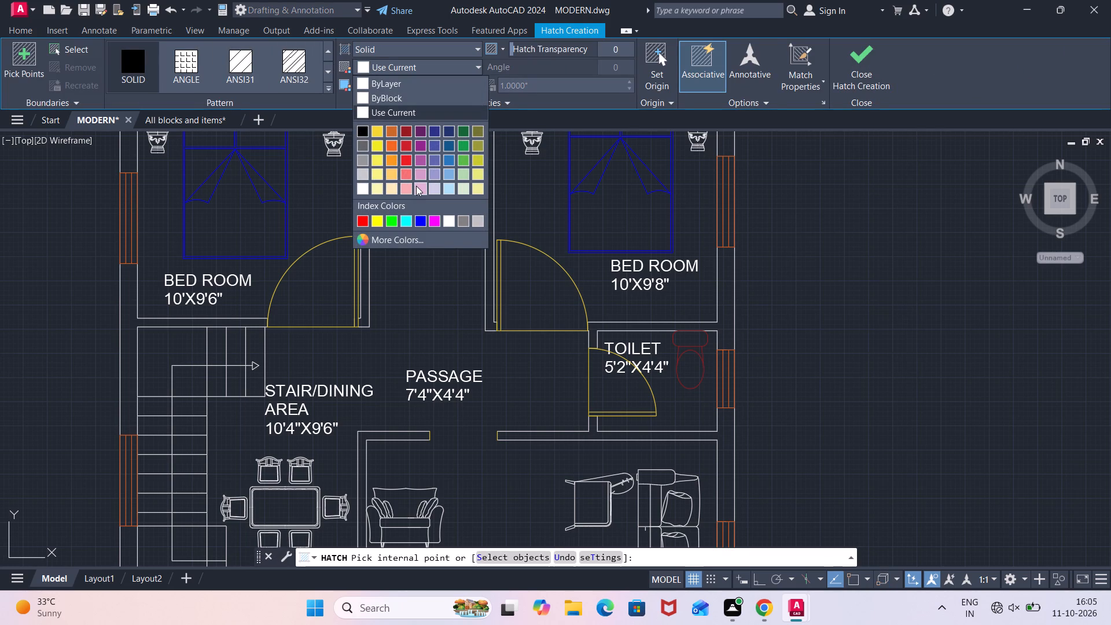
click(362, 133)
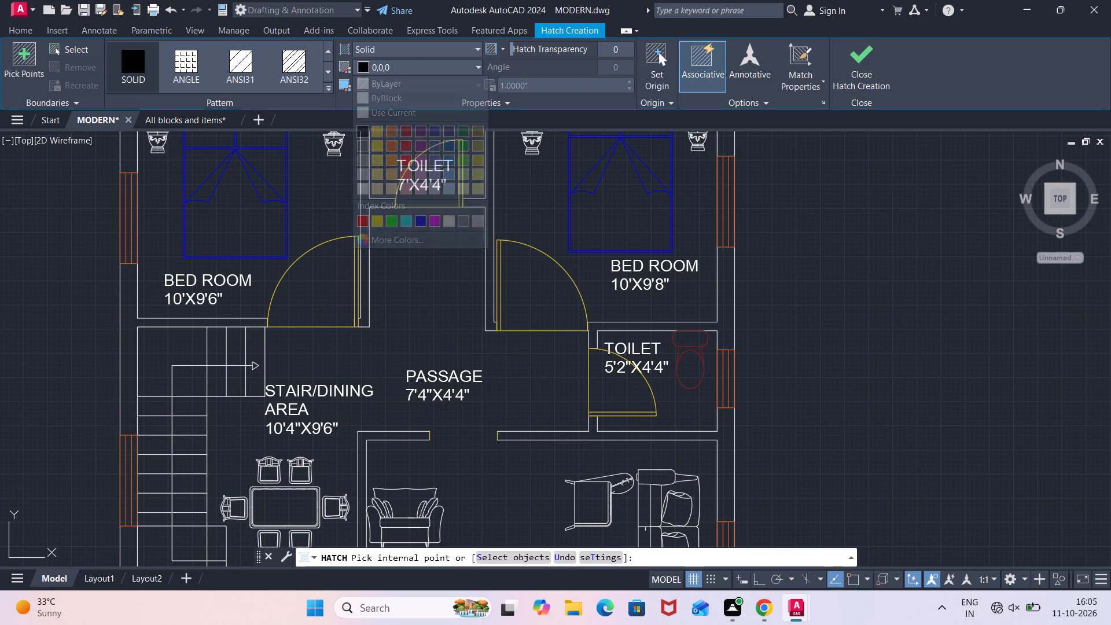
click(130, 344)
scroll(142, 207, down, 1)
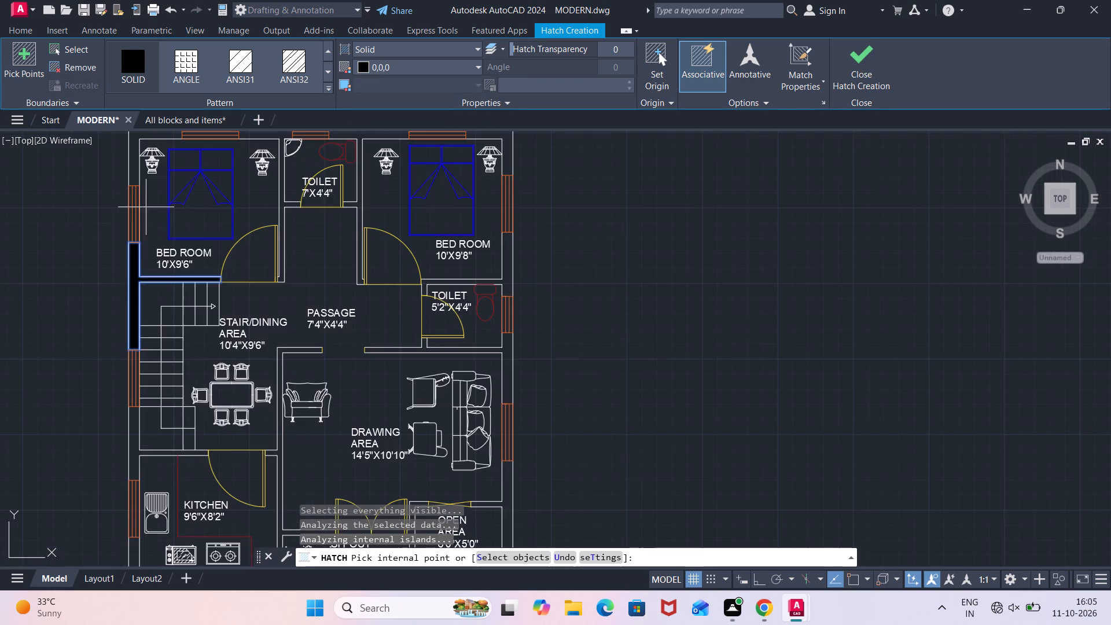
scroll(205, 218, down, 1)
scroll(256, 212, up, 2)
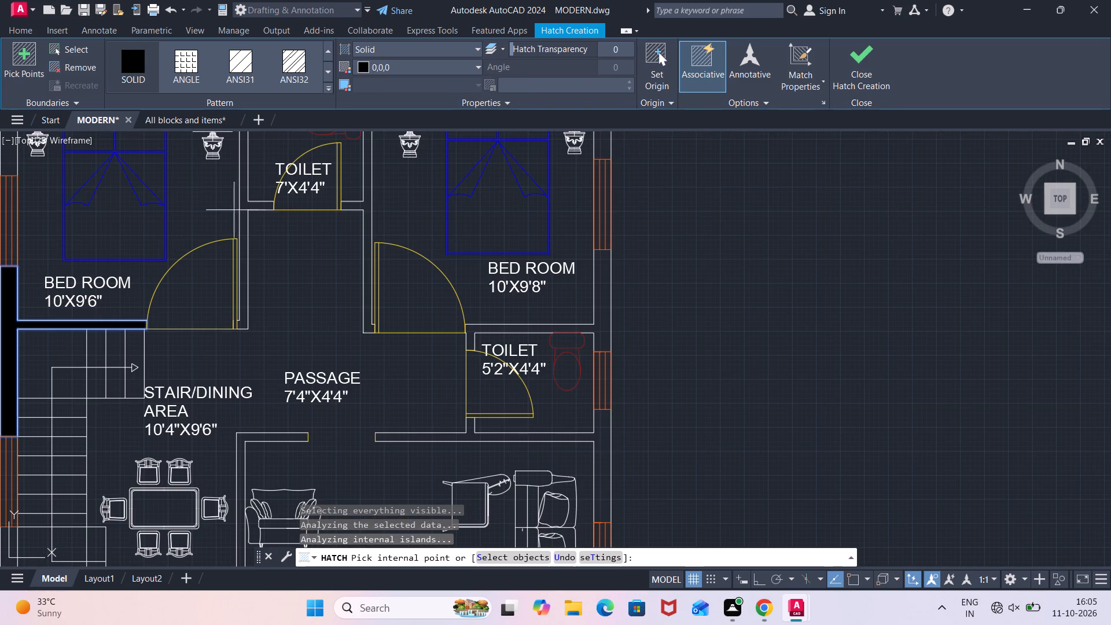
click(243, 204)
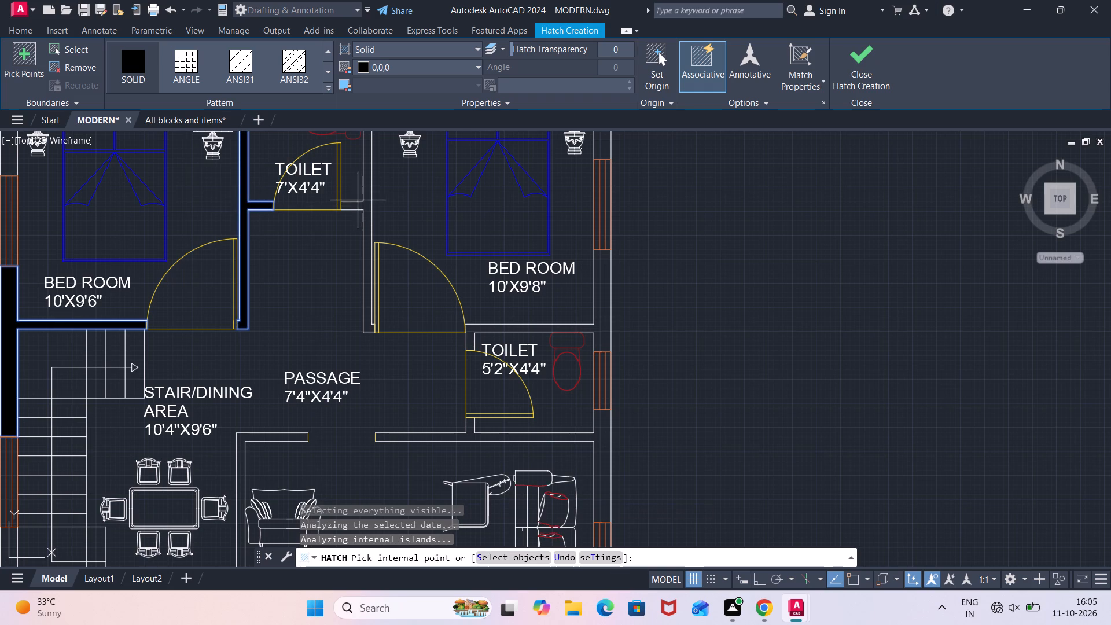
click(362, 205)
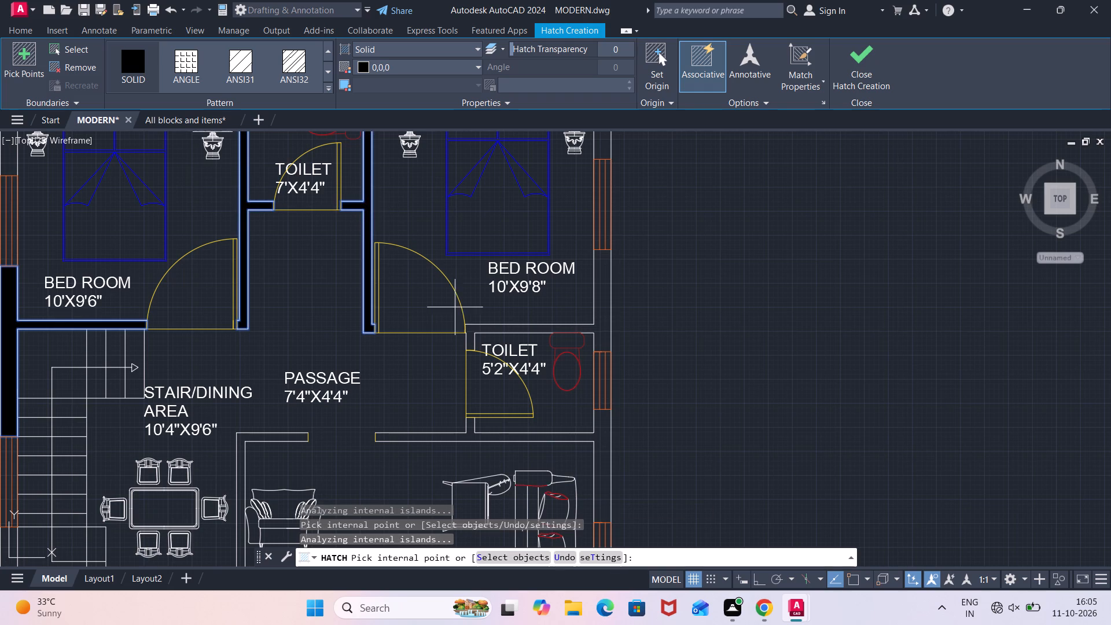
click(507, 332)
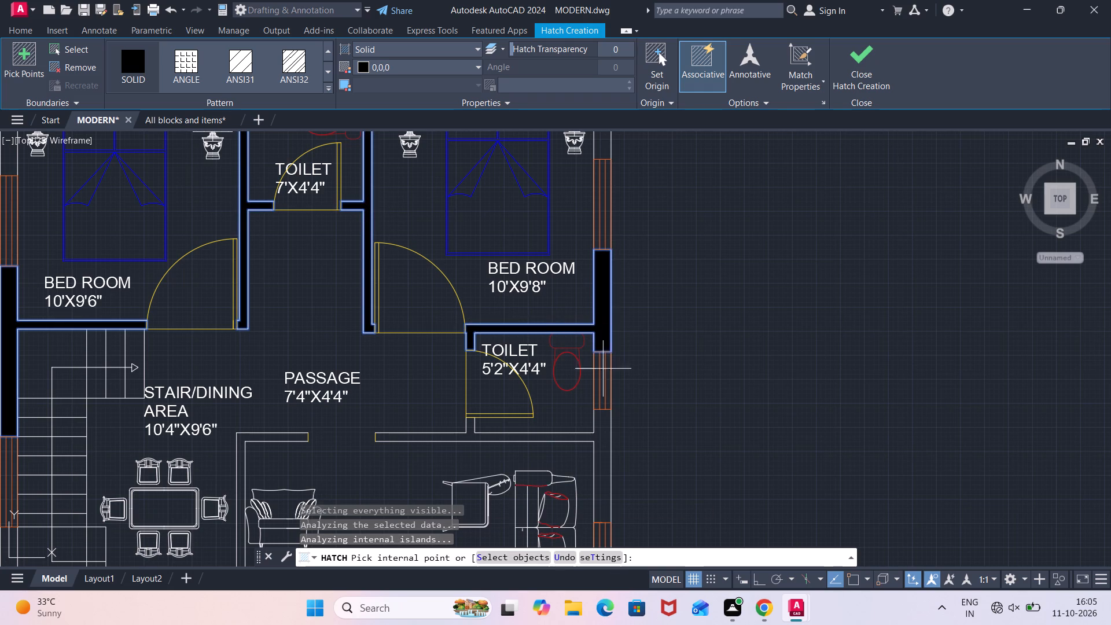
Add the walls around the drawing area, open area, stair/dining area and kitchen to the solid black hatch.
click(600, 451)
scroll(594, 461, down, 1)
middle_drag(594, 461, 592, 303)
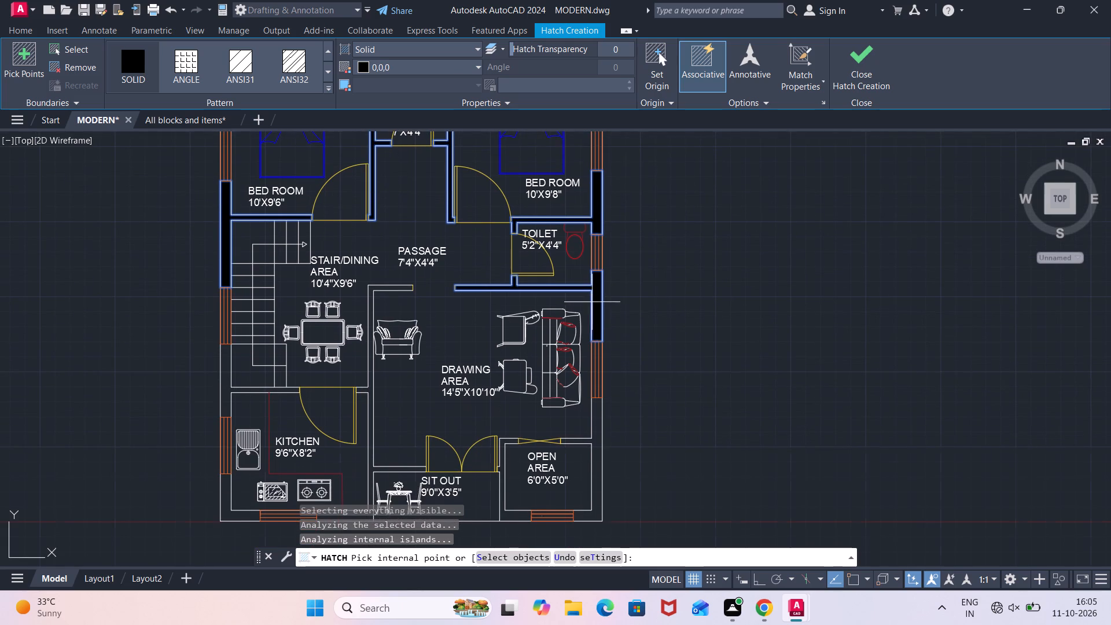
click(597, 422)
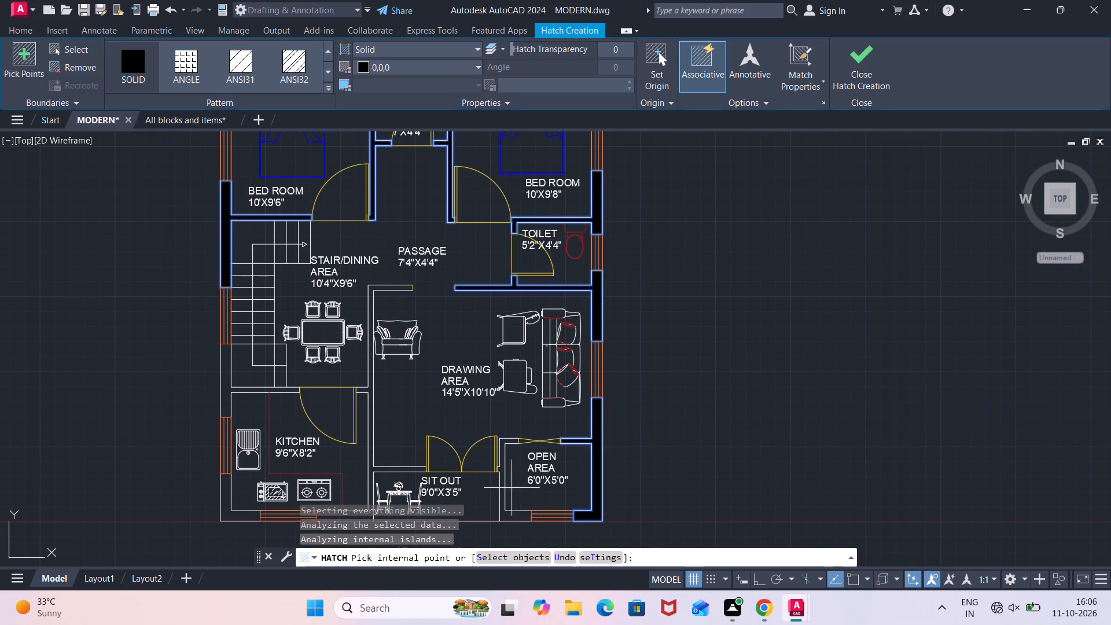
click(502, 511)
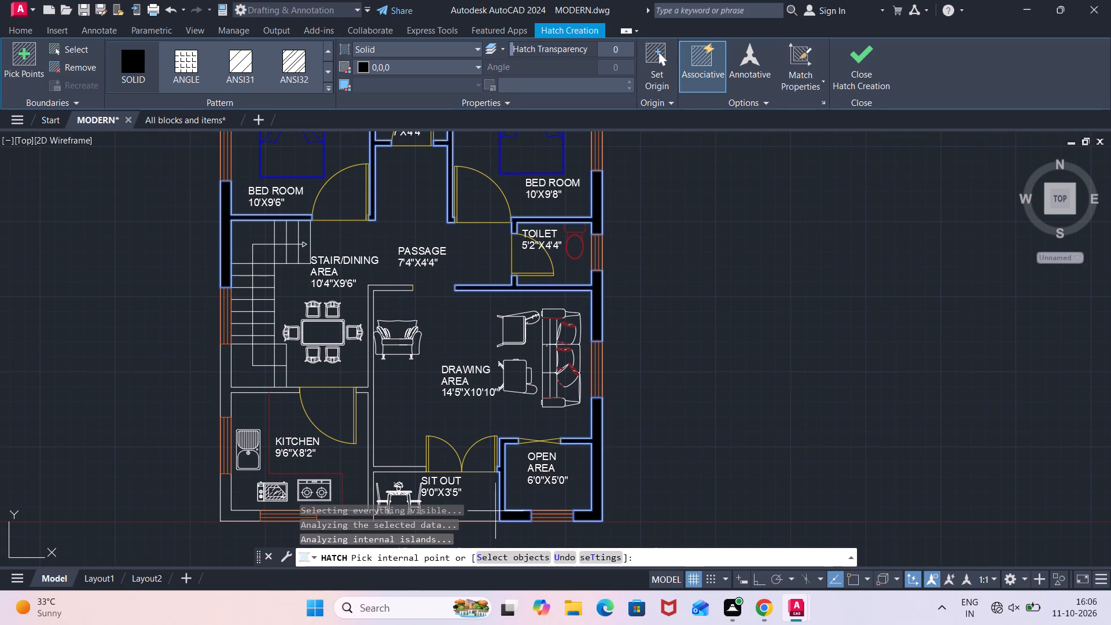
click(369, 469)
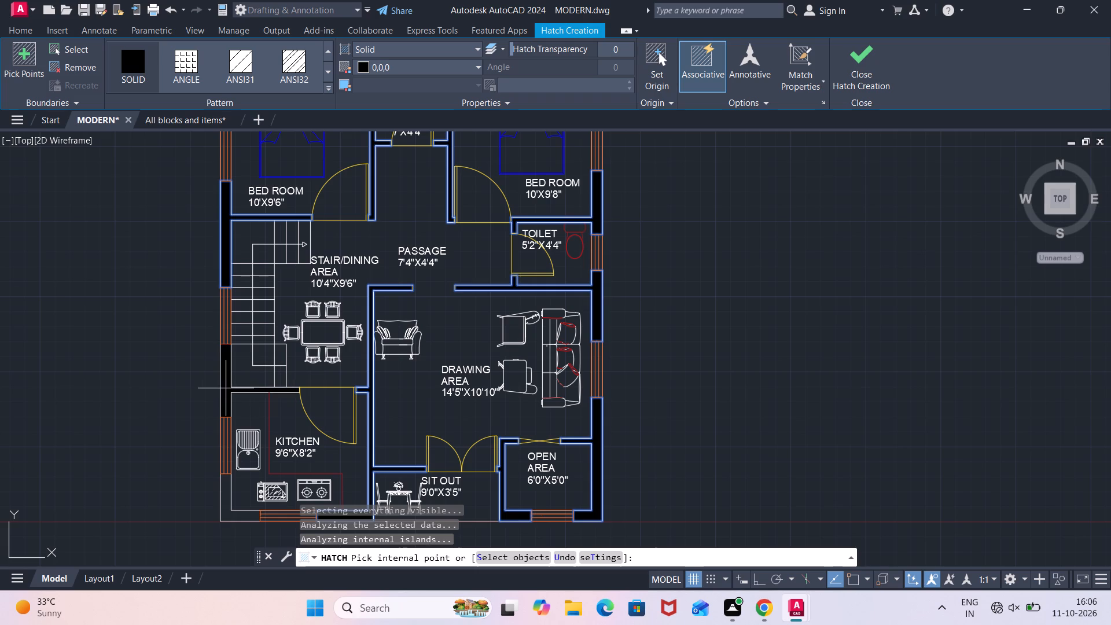
click(226, 388)
click(226, 497)
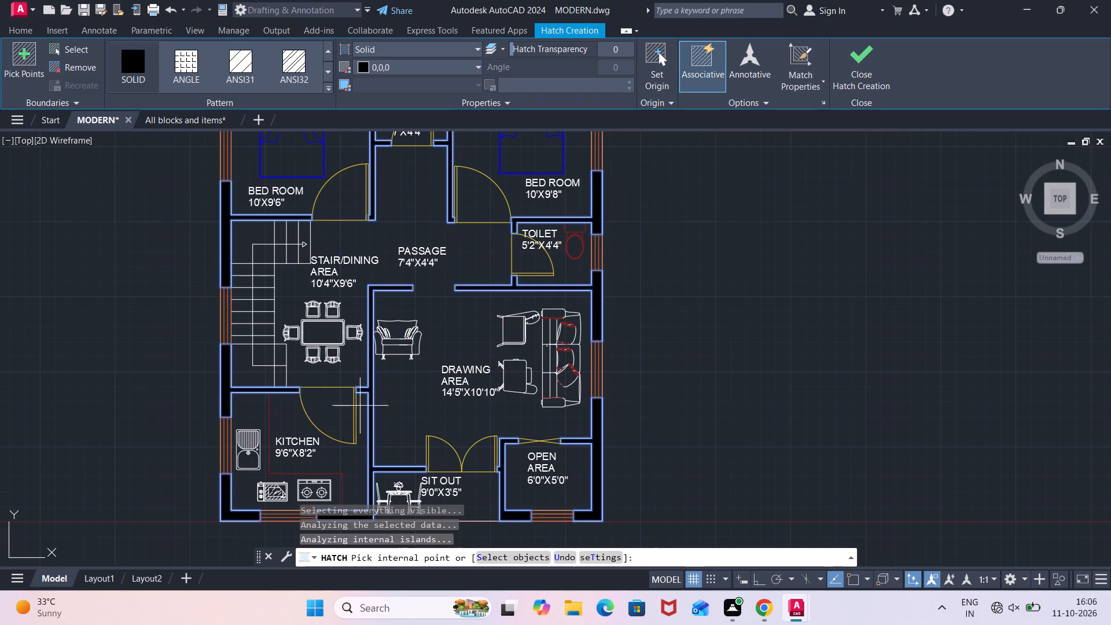
Extend the solid black hatch to the outer wall corners of the 10'X9'8" and 10'X9'6" bedrooms and finish hatching.
middle_drag(406, 397, 406, 309)
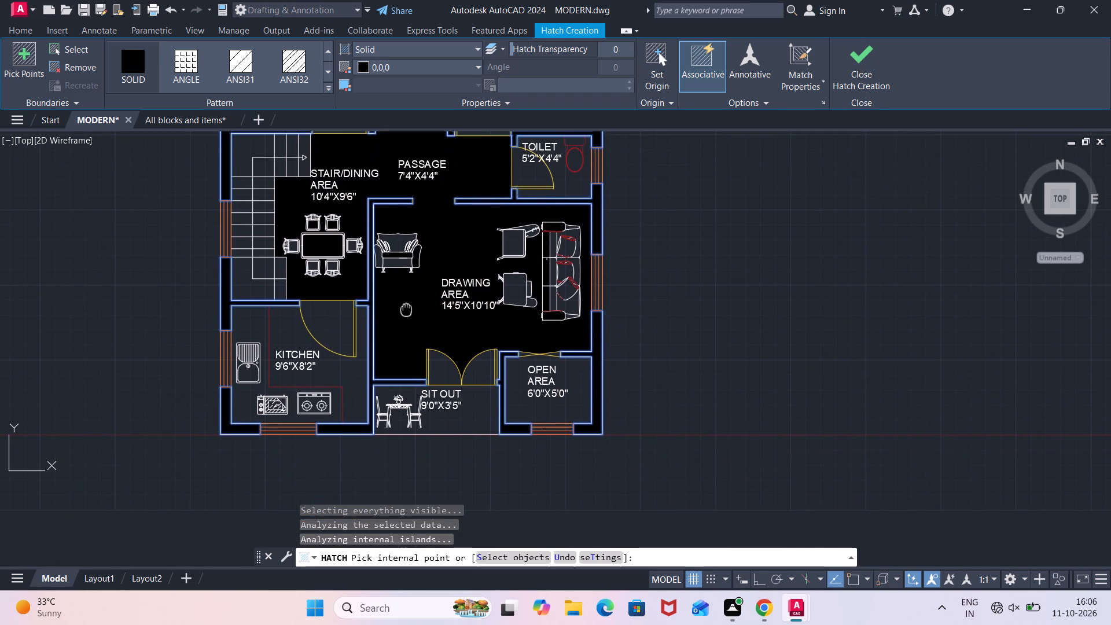
middle_drag(406, 309, 370, 533)
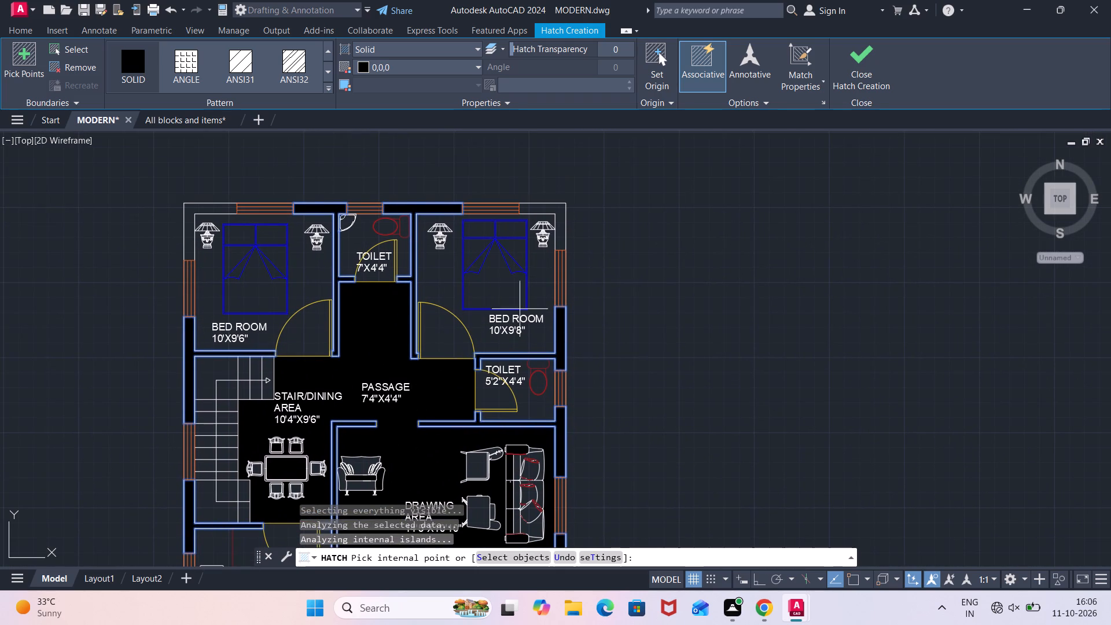
click(562, 236)
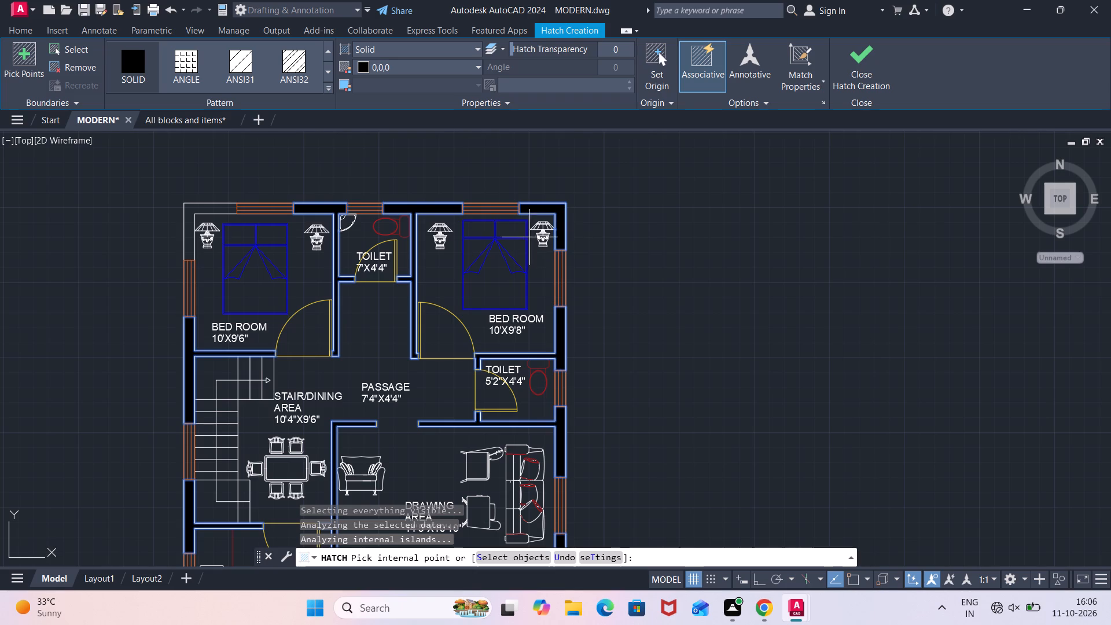
click(194, 209)
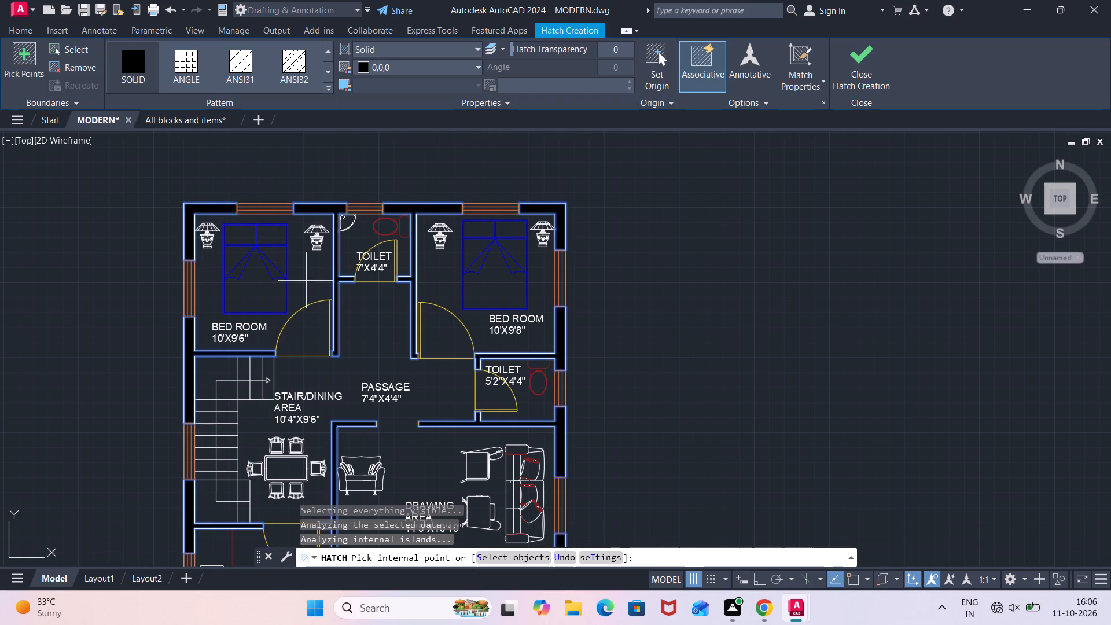
scroll(345, 346, down, 2)
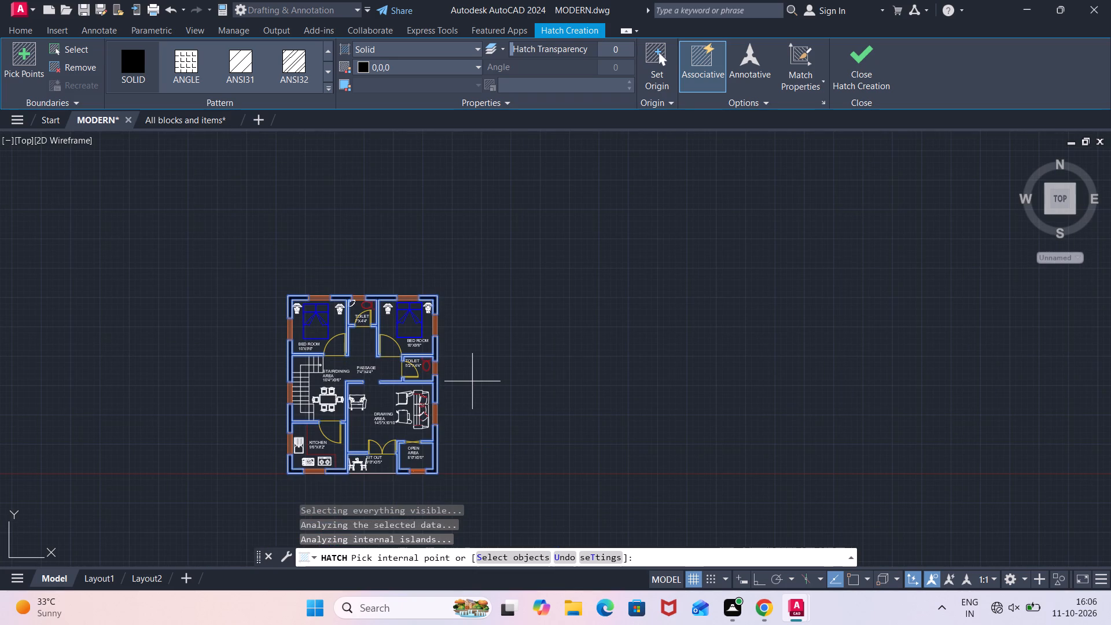
key(Escape)
Examine the furnished floor plan and its hatched walls, from the drawing area and kitchen up to the bedrooms.
scroll(459, 399, up, 3)
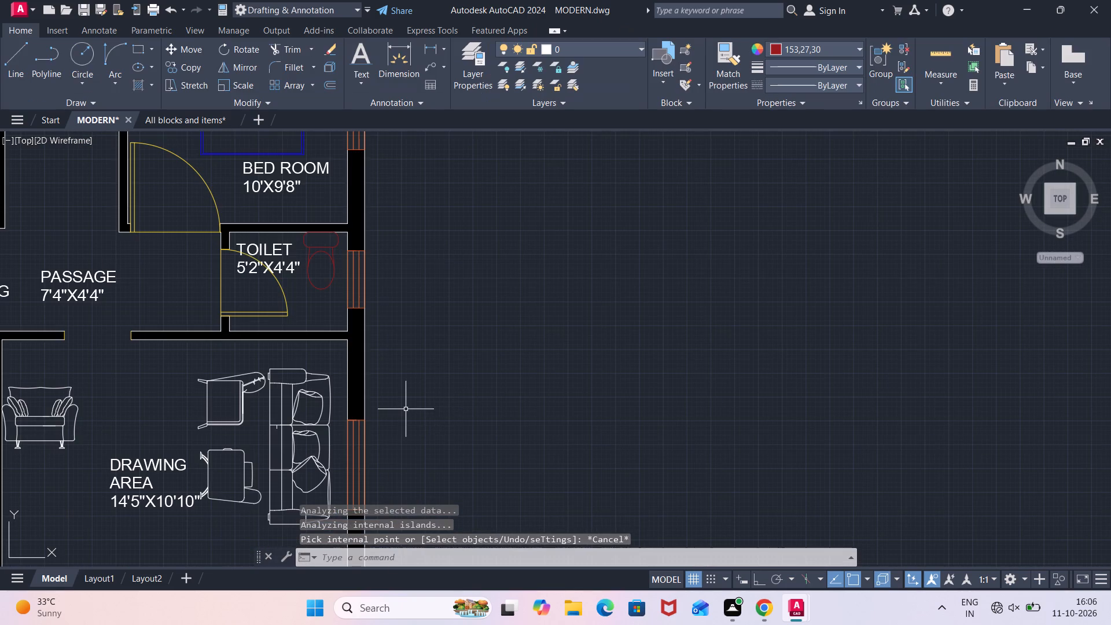
middle_drag(403, 407, 749, 327)
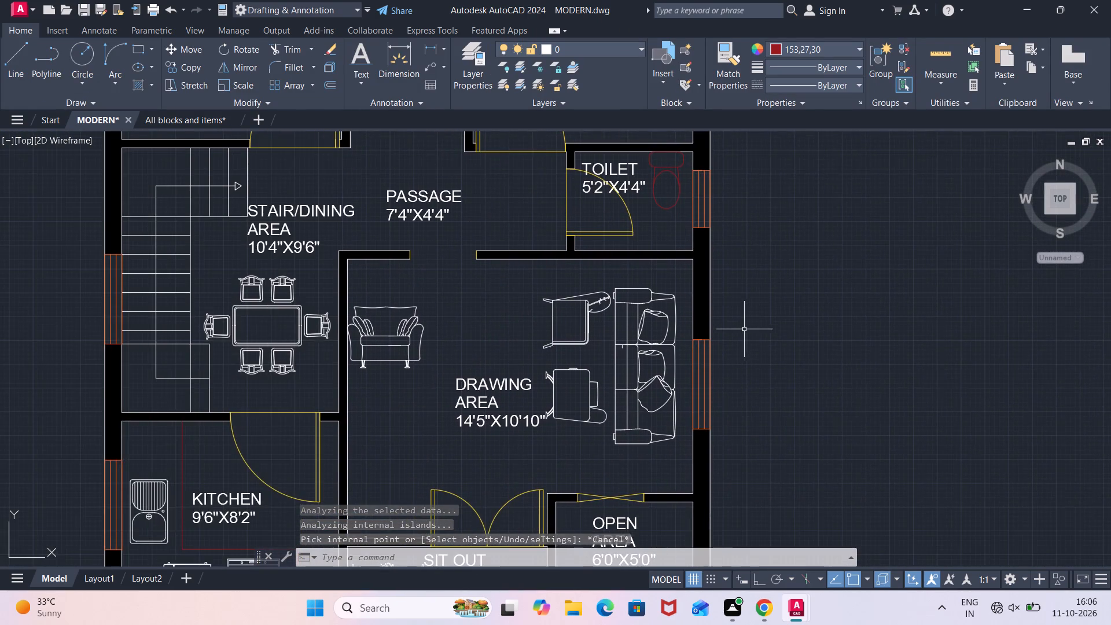
scroll(743, 331, down, 1)
middle_drag(733, 342, 777, 296)
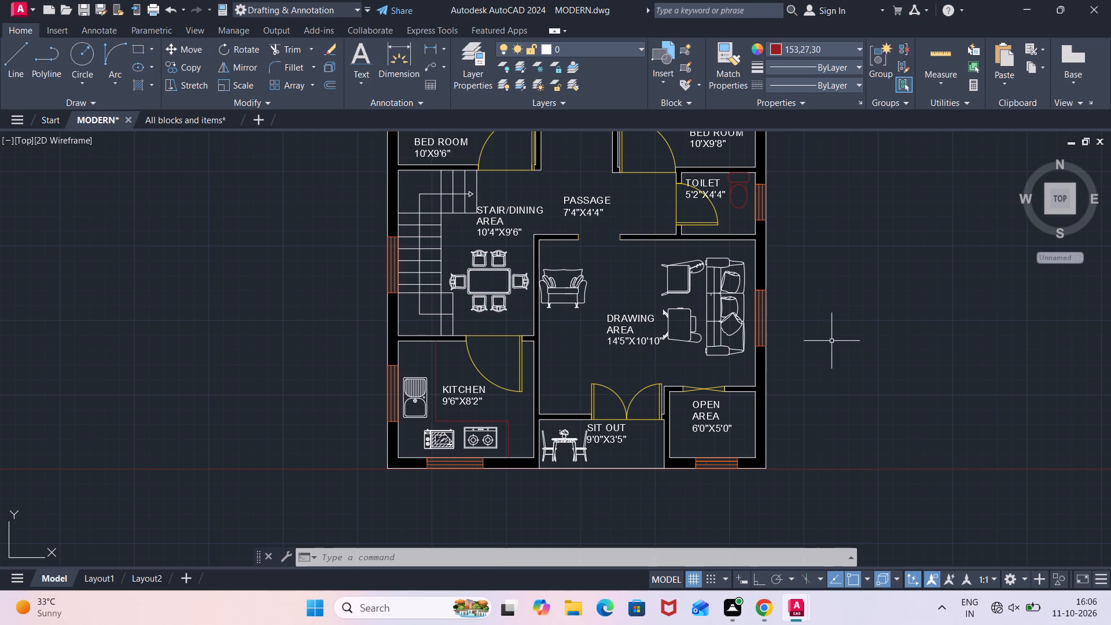
middle_drag(831, 340, 737, 454)
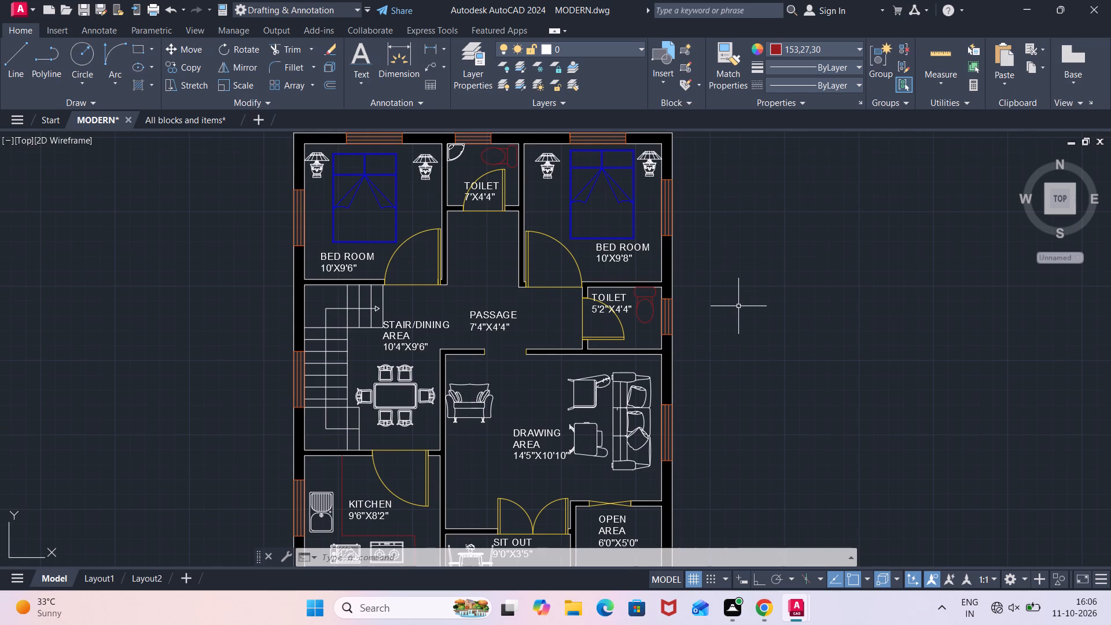
scroll(740, 307, down, 1)
scroll(740, 307, up, 1)
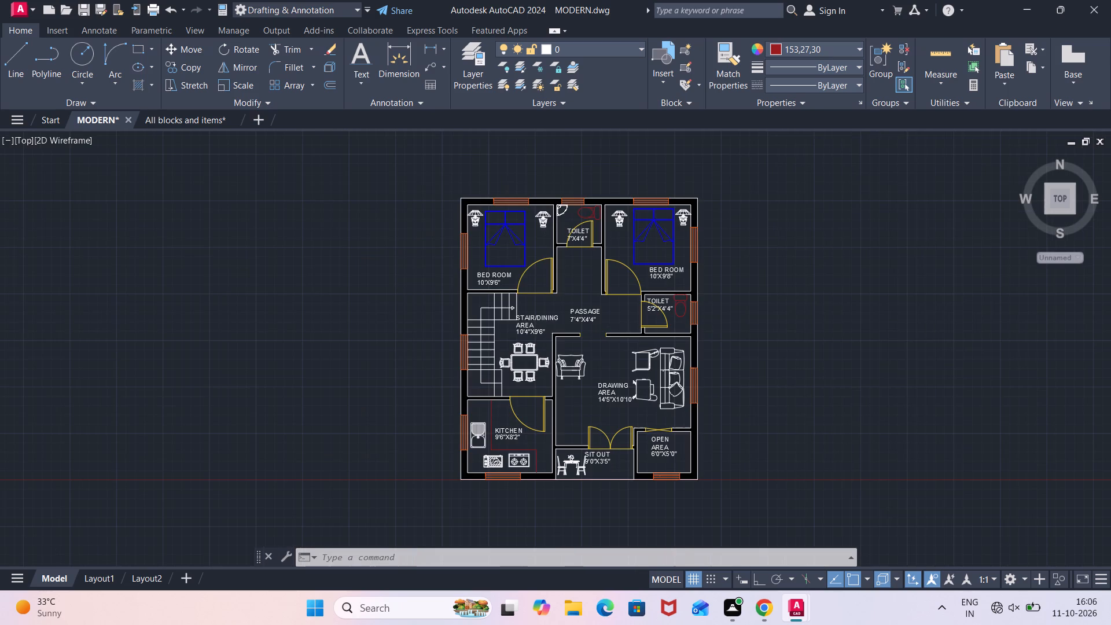
scroll(740, 307, down, 1)
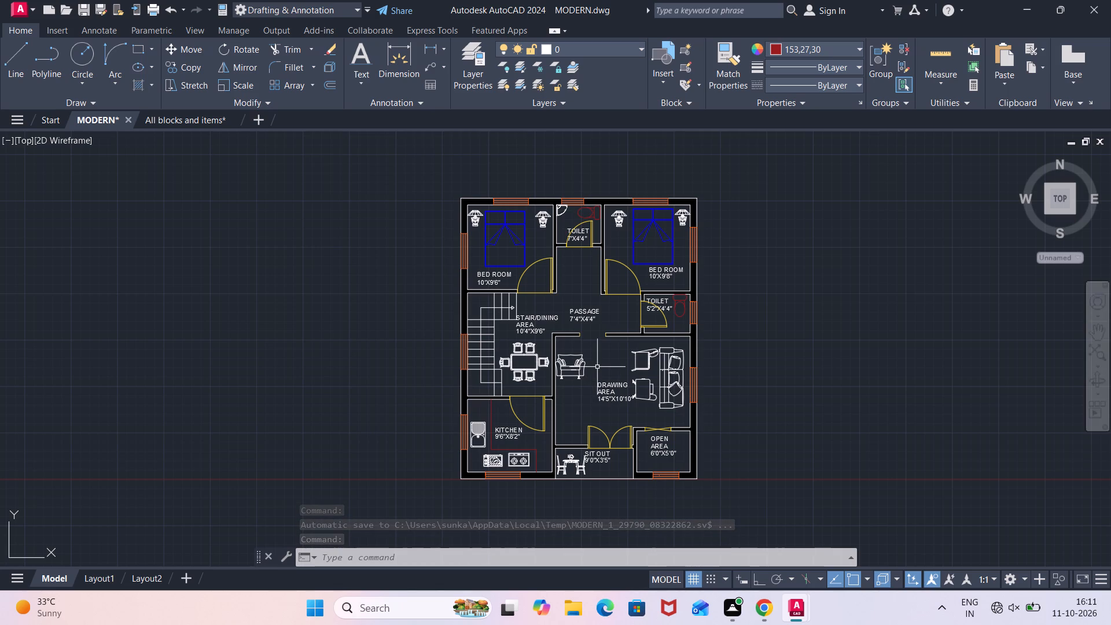
Save the MODERN drawing.
key(ctrl+s)
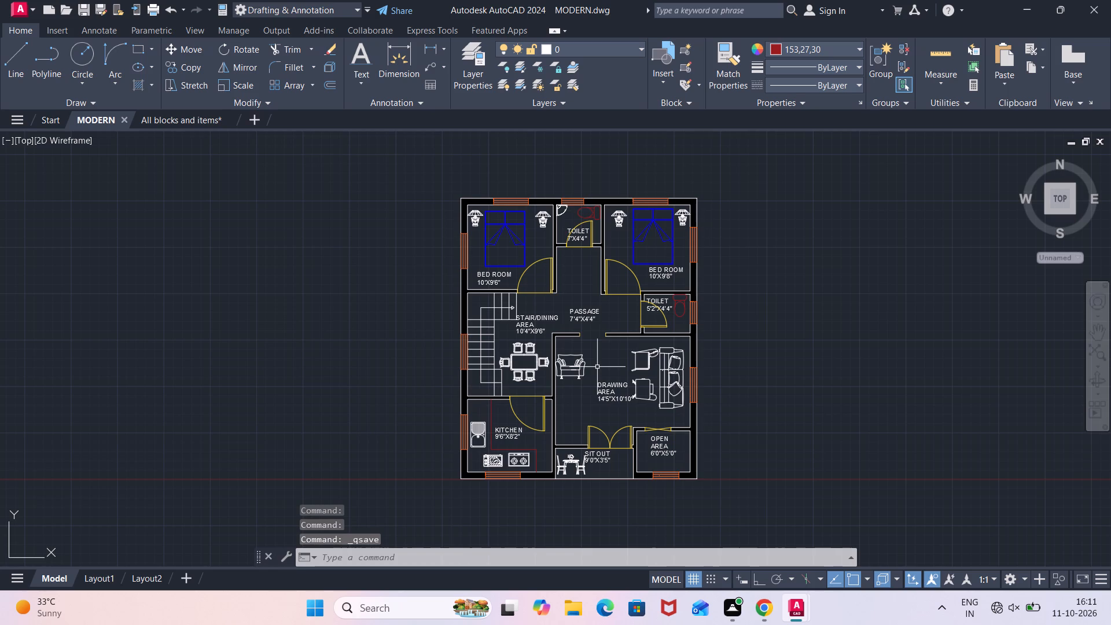
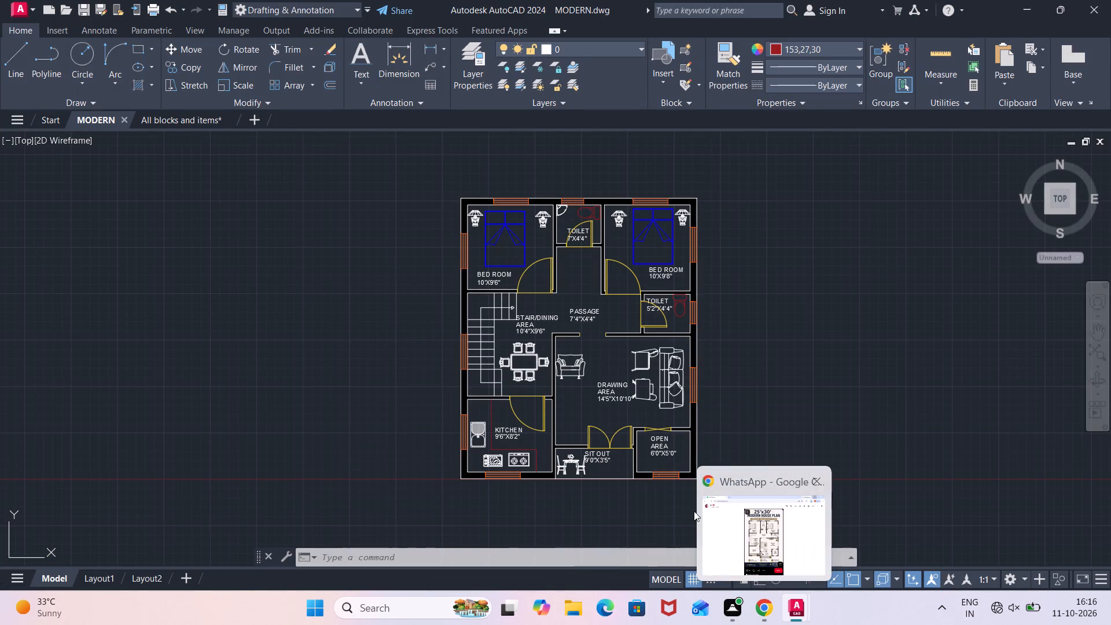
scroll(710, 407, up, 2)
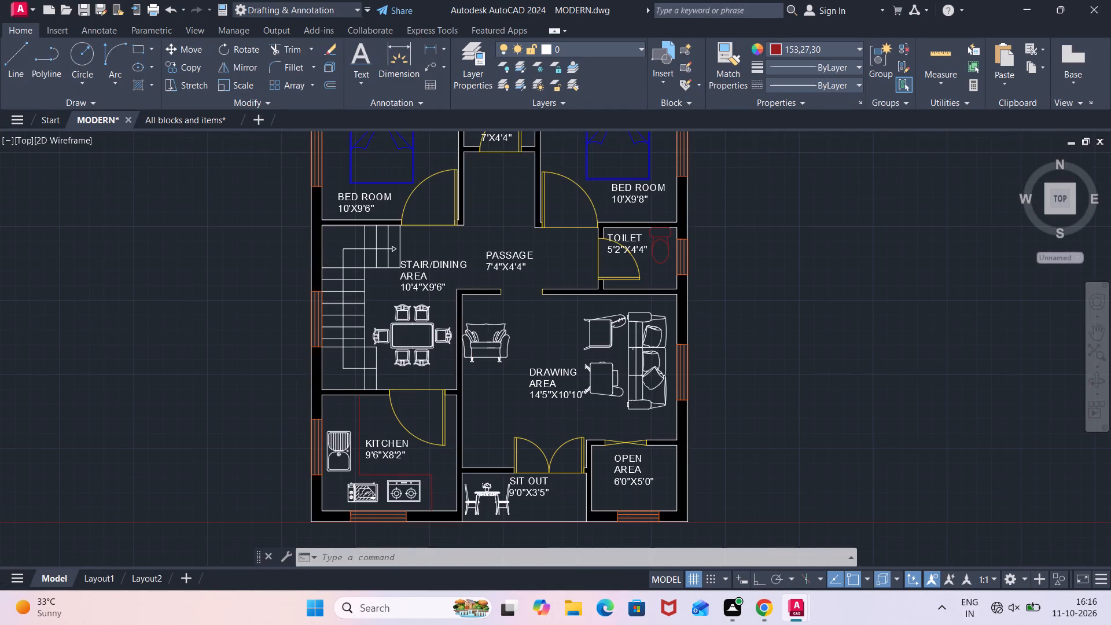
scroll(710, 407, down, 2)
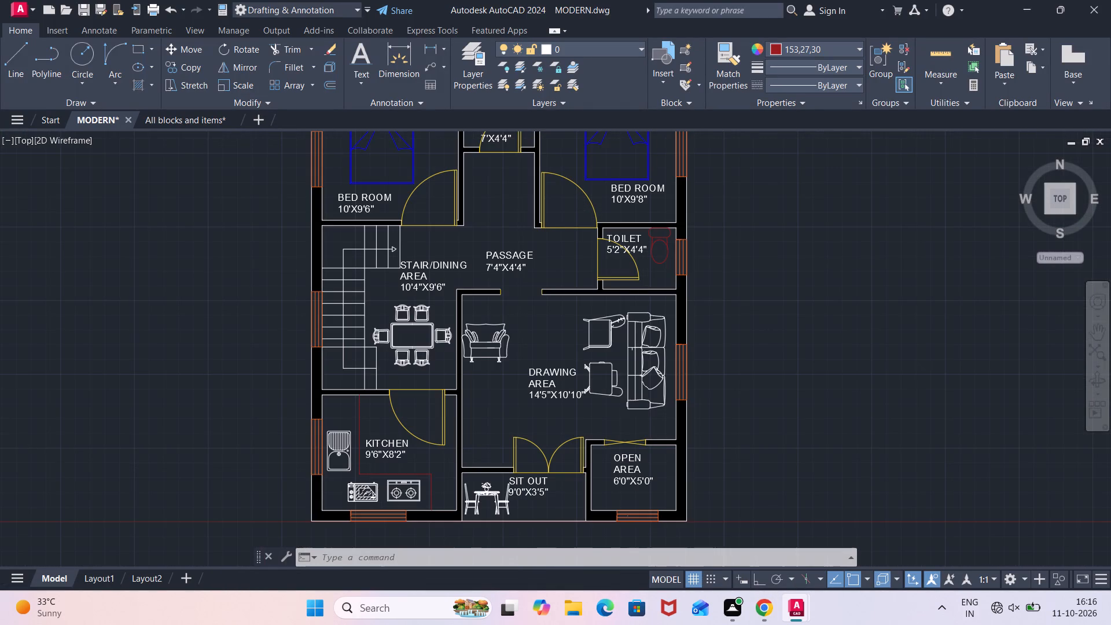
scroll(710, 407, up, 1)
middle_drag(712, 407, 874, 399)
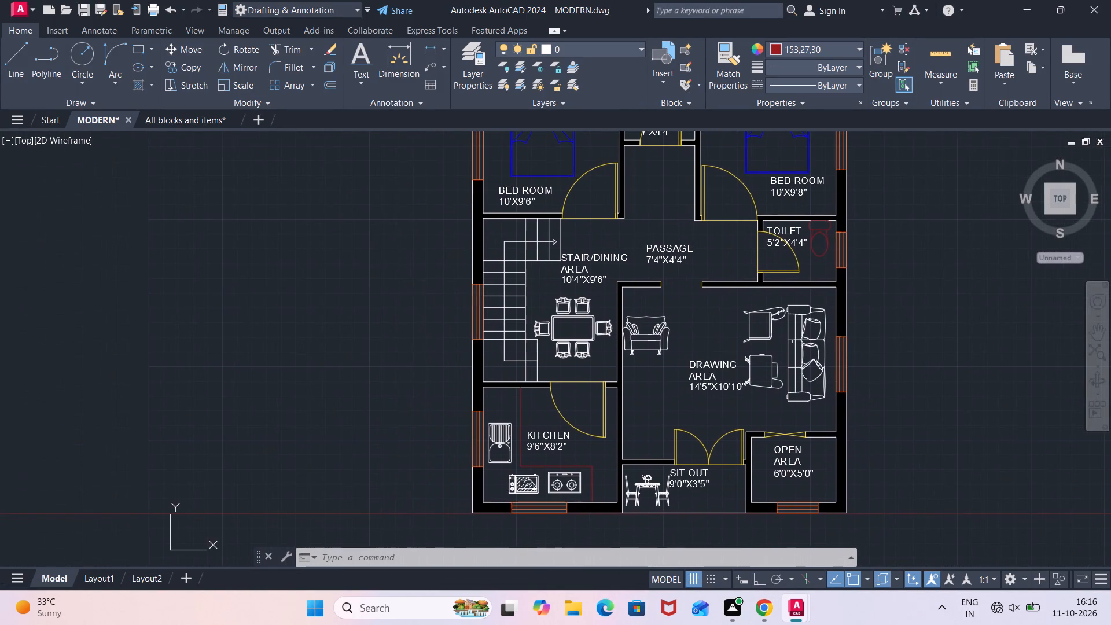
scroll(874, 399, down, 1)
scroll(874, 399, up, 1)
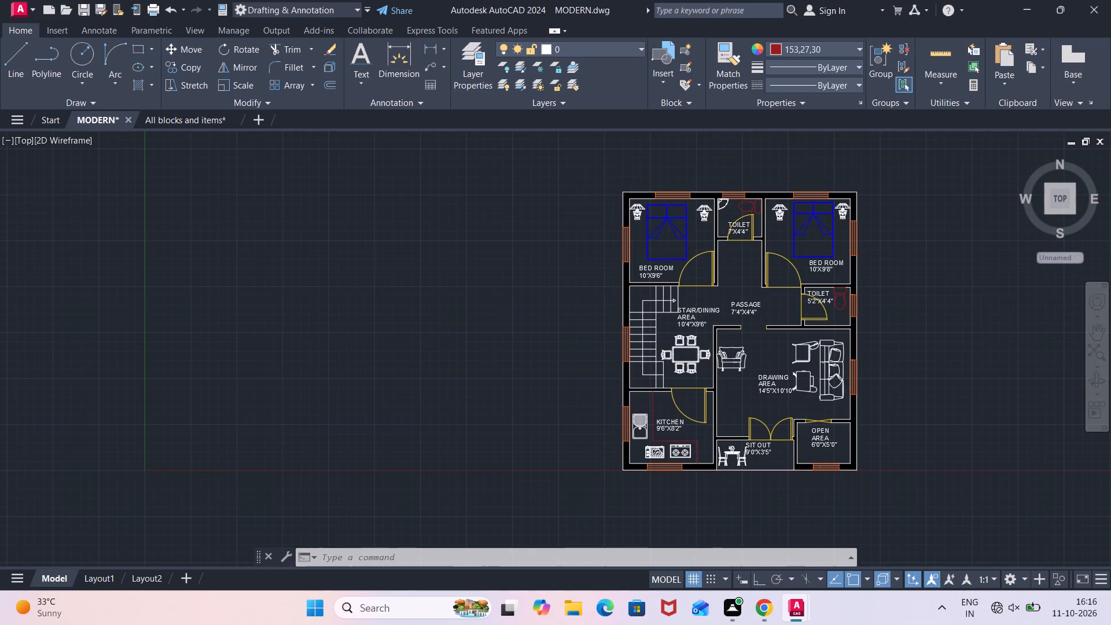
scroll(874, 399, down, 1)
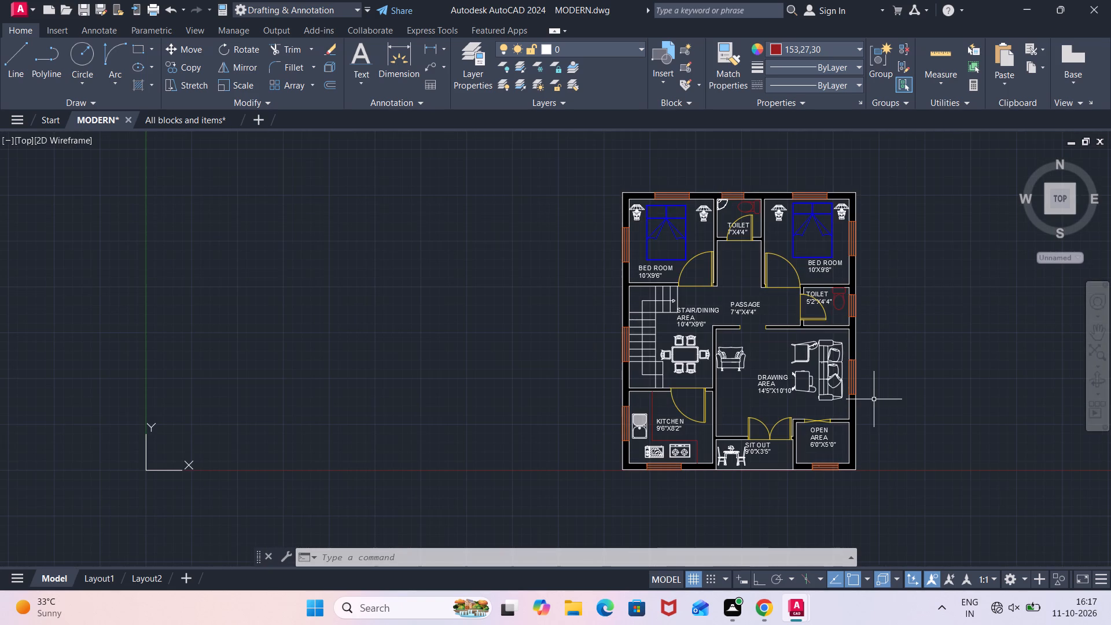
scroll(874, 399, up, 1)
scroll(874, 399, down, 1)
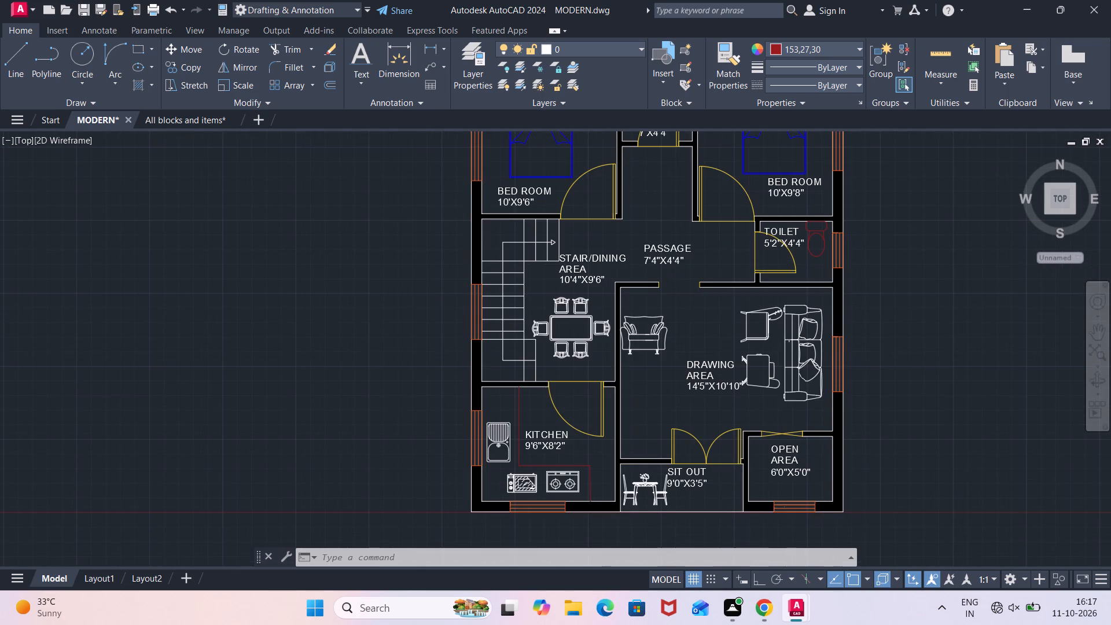
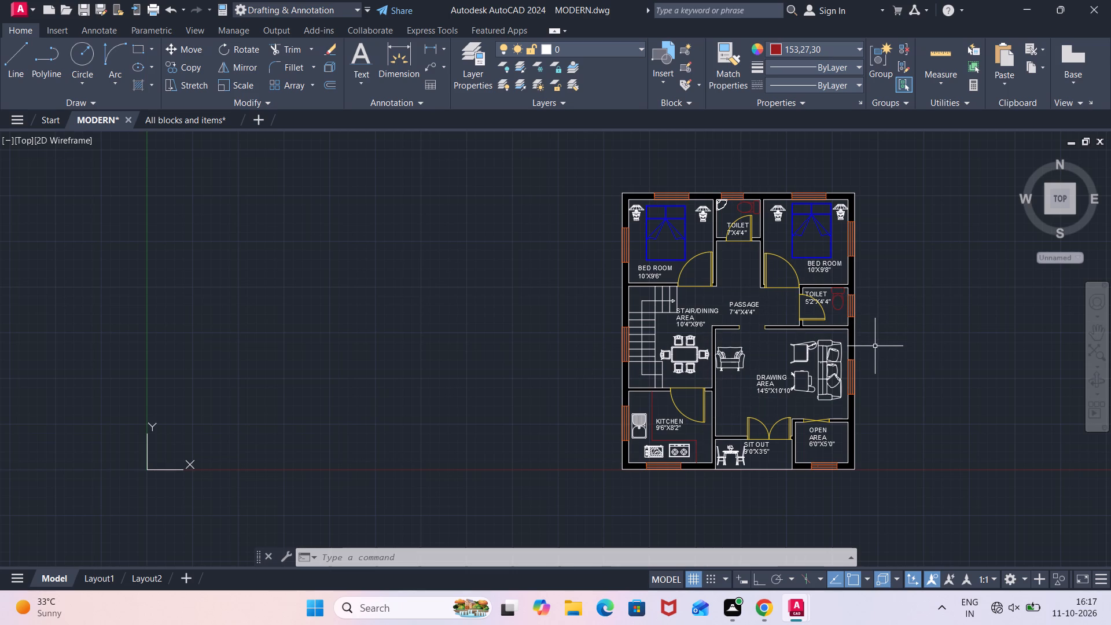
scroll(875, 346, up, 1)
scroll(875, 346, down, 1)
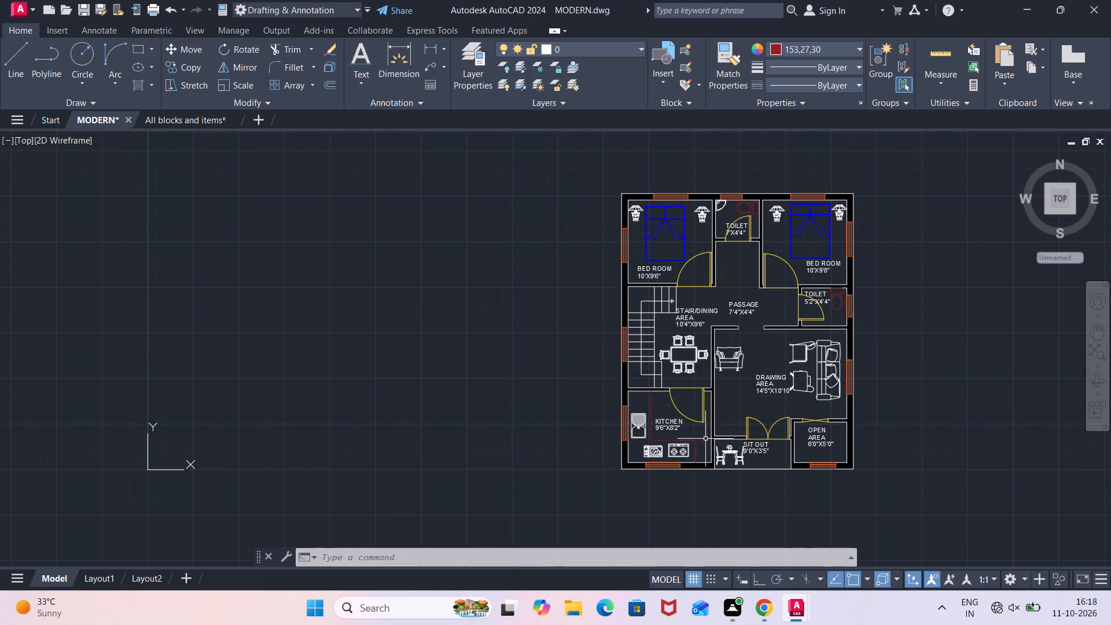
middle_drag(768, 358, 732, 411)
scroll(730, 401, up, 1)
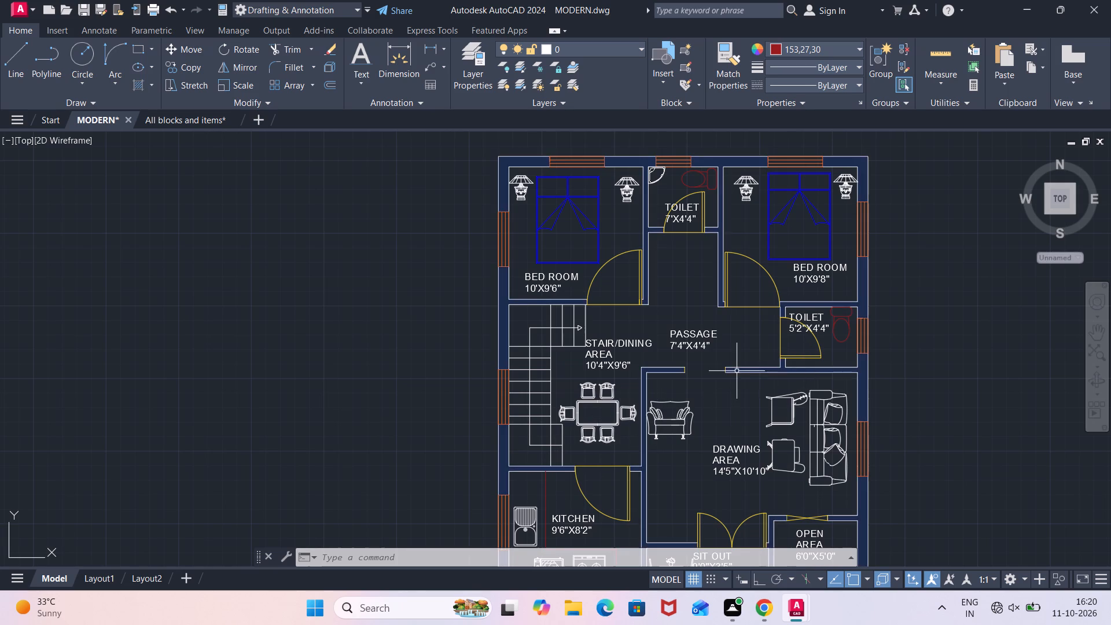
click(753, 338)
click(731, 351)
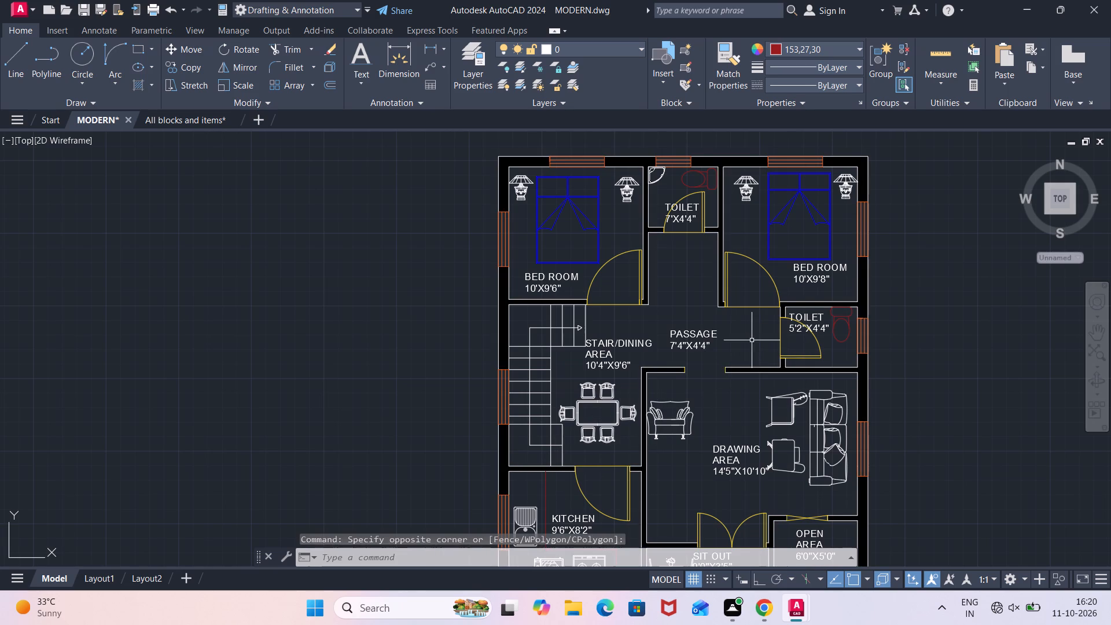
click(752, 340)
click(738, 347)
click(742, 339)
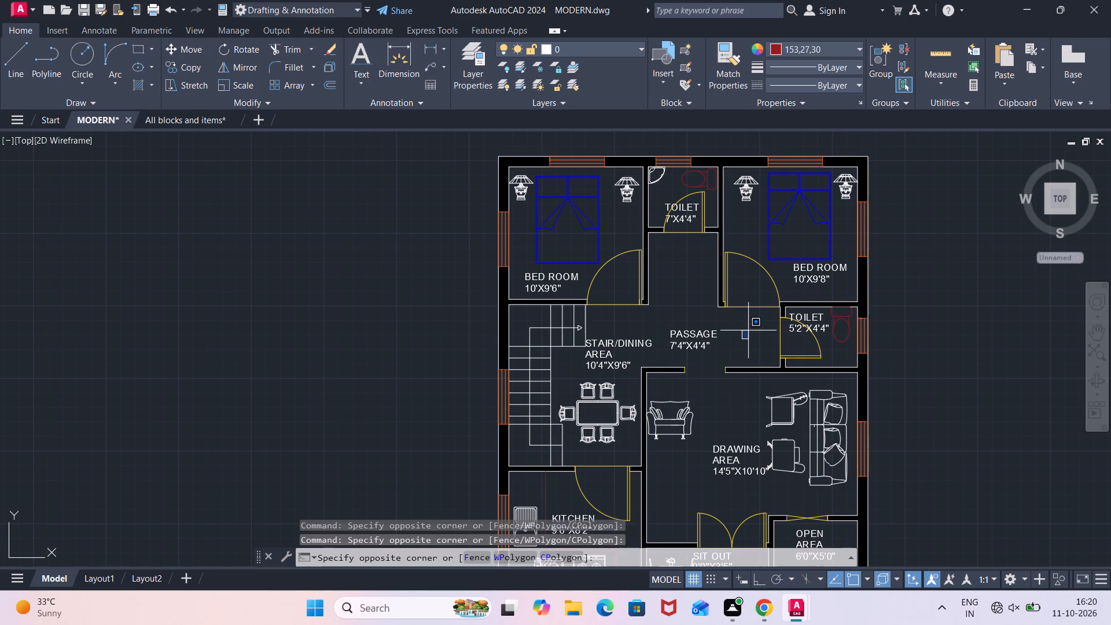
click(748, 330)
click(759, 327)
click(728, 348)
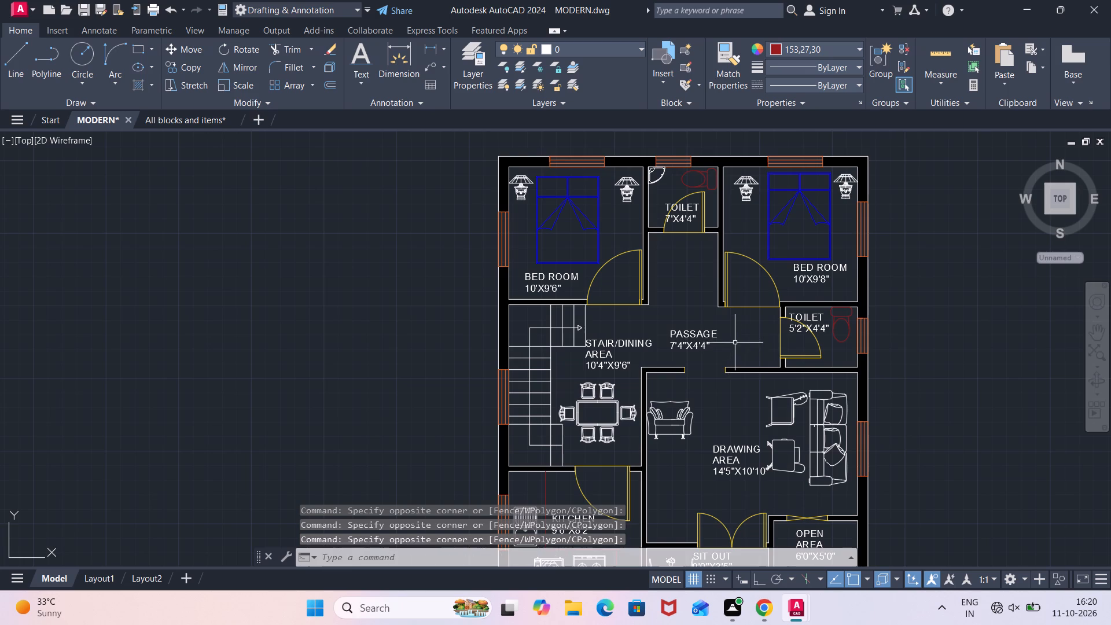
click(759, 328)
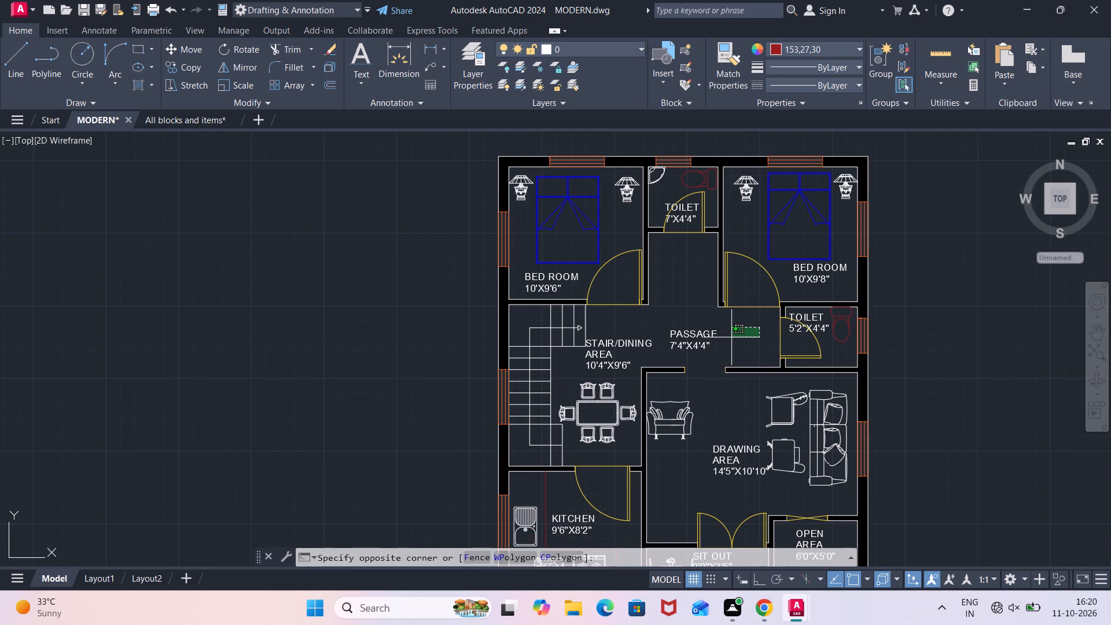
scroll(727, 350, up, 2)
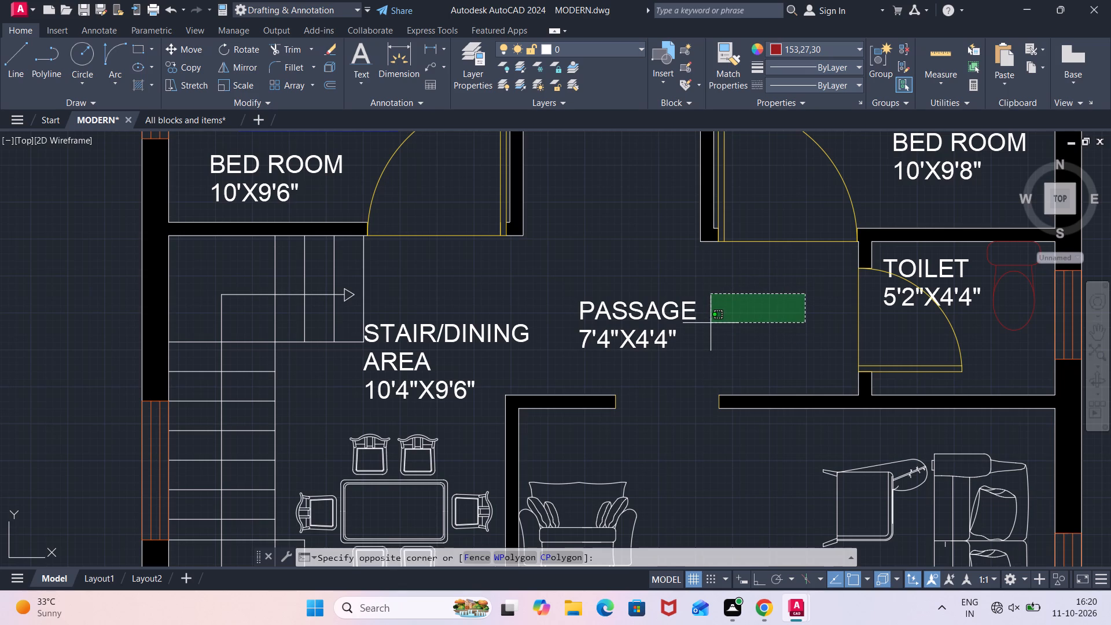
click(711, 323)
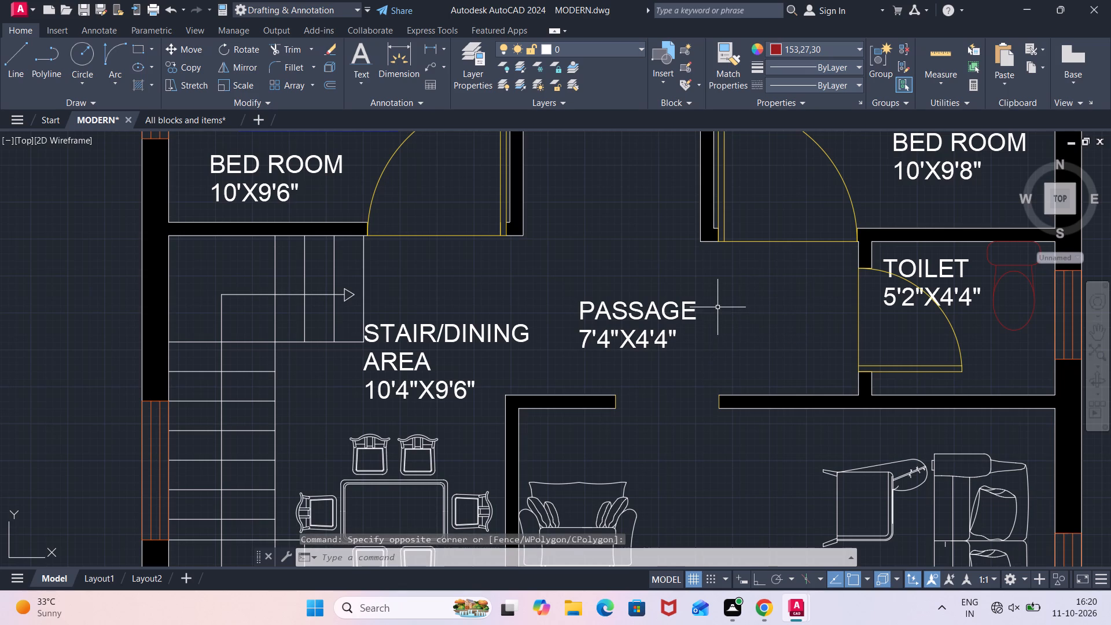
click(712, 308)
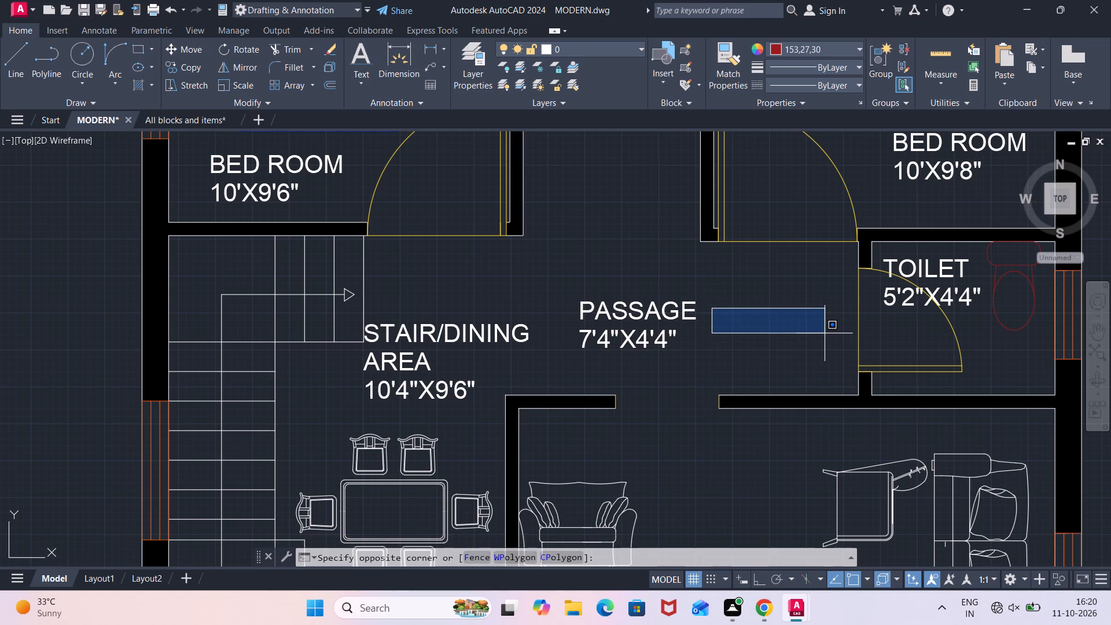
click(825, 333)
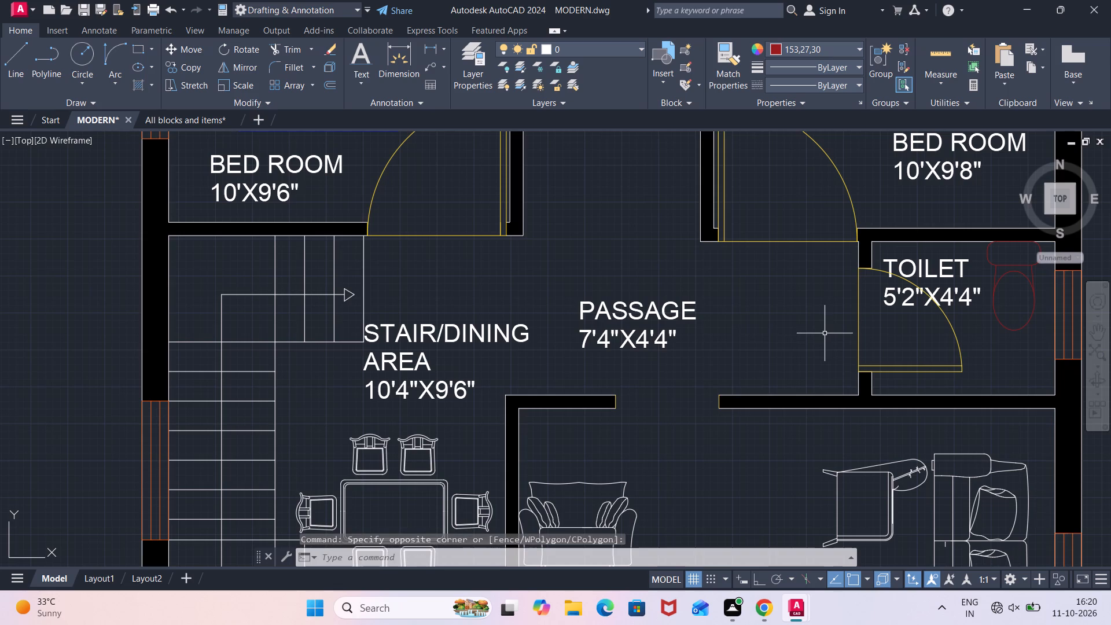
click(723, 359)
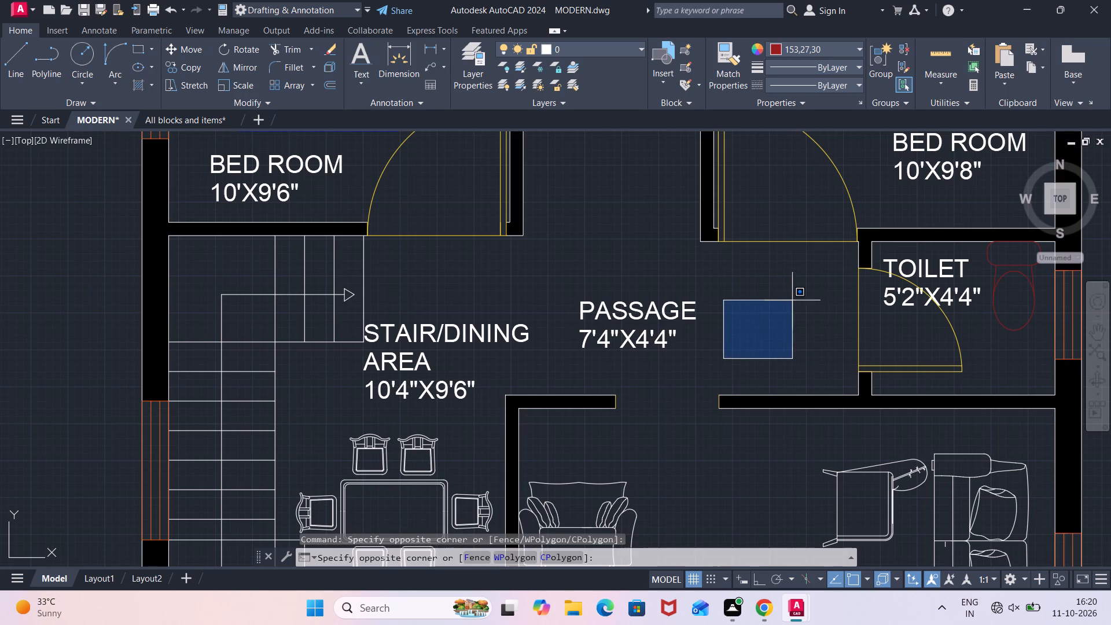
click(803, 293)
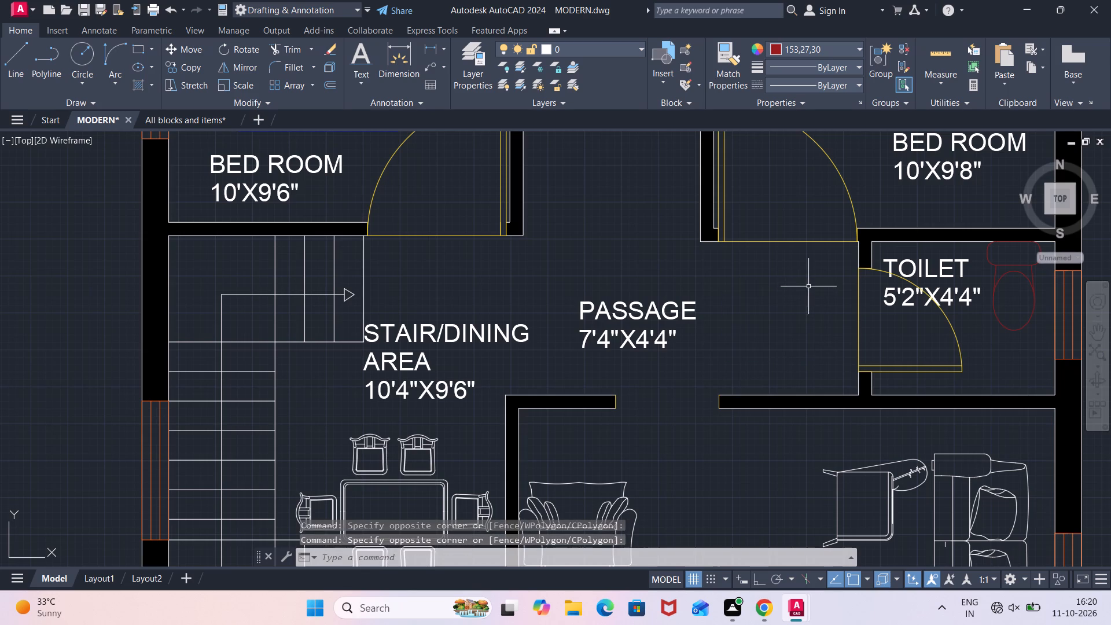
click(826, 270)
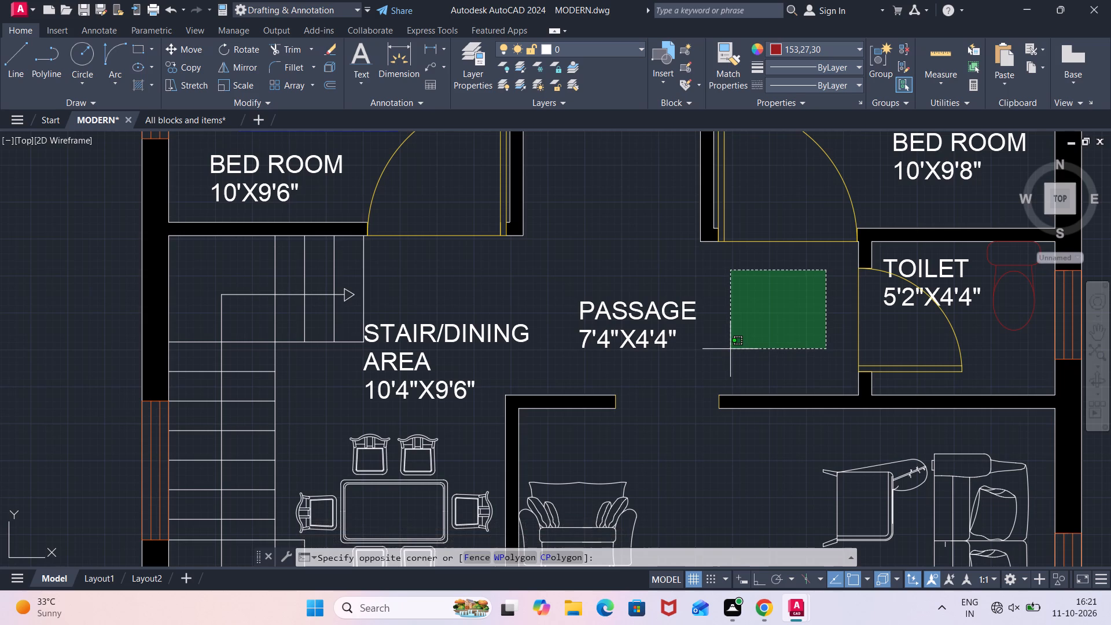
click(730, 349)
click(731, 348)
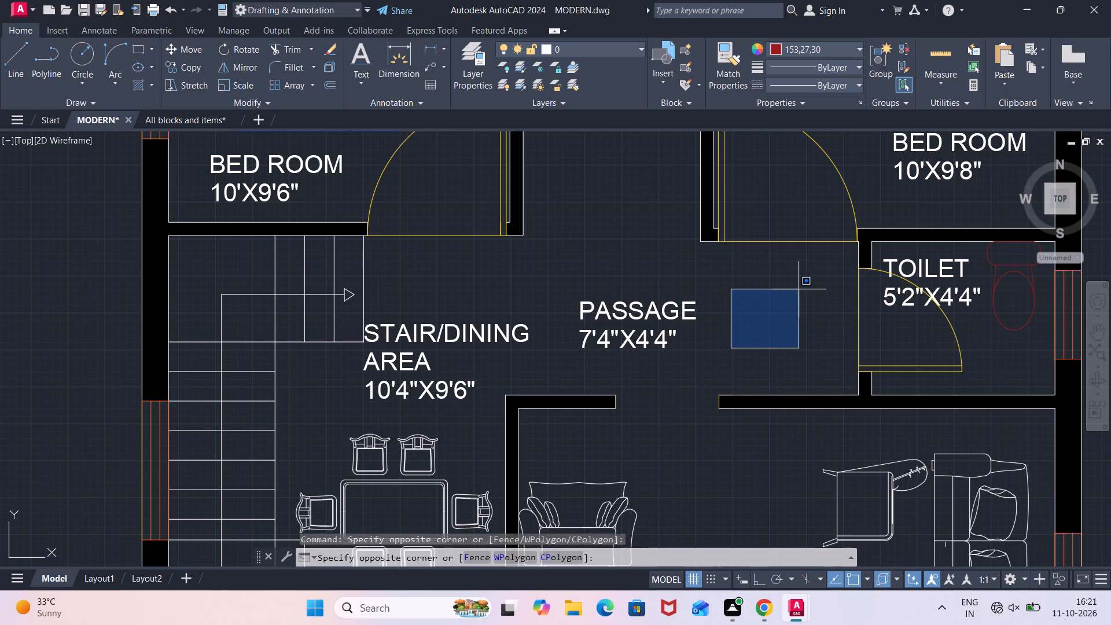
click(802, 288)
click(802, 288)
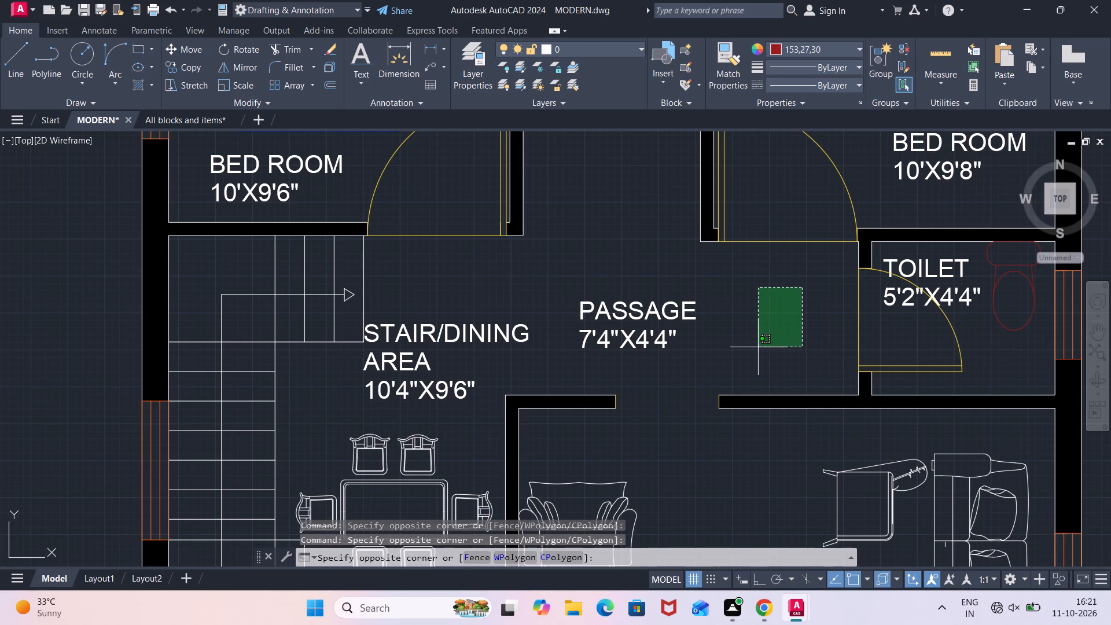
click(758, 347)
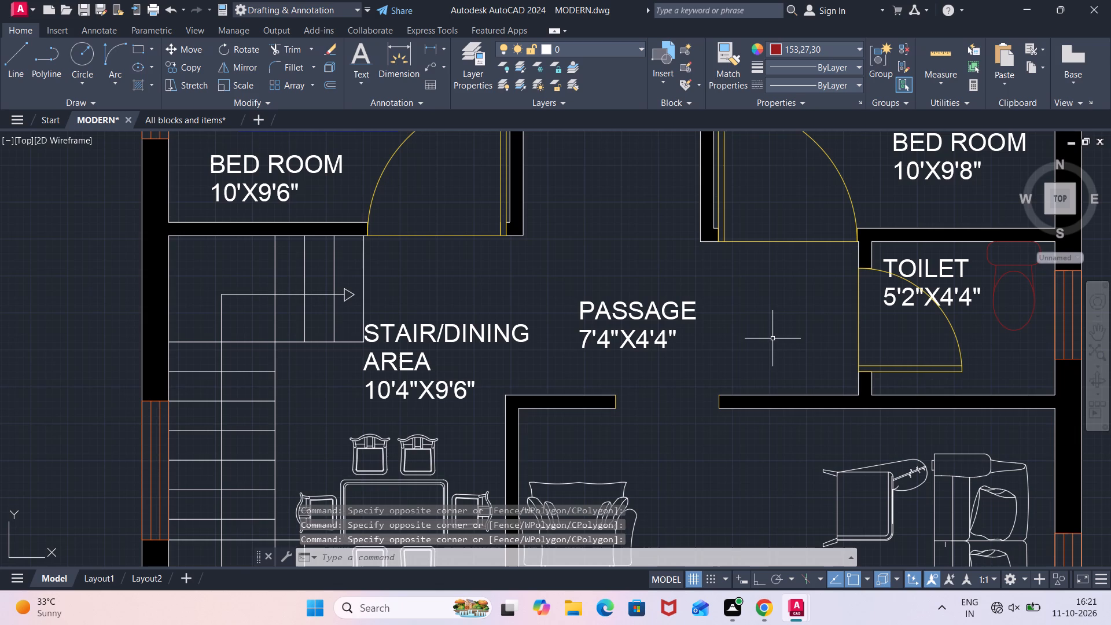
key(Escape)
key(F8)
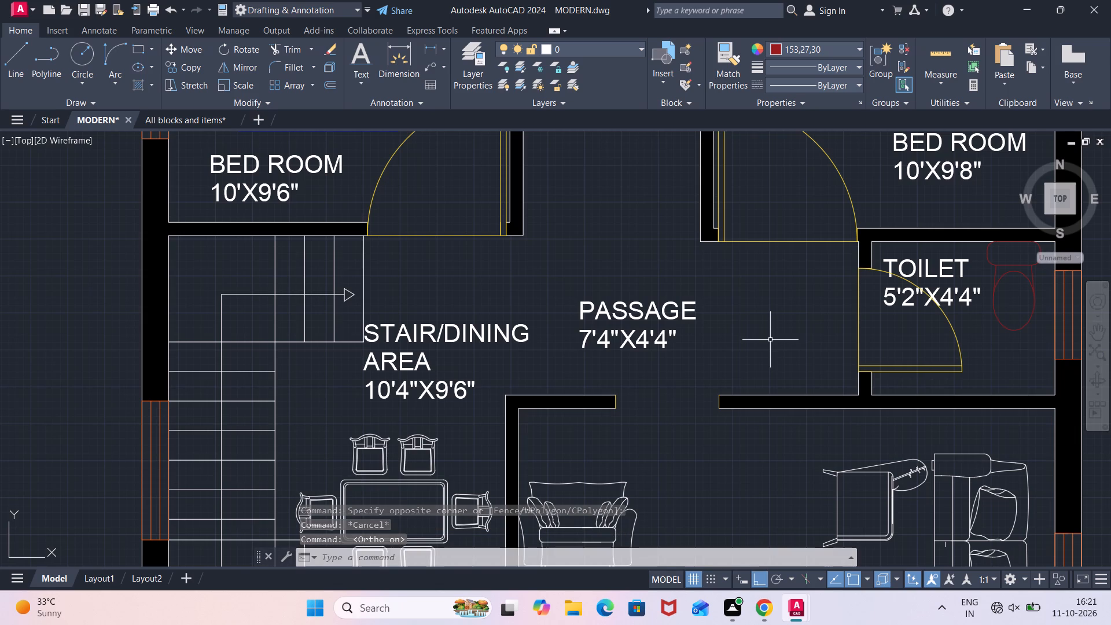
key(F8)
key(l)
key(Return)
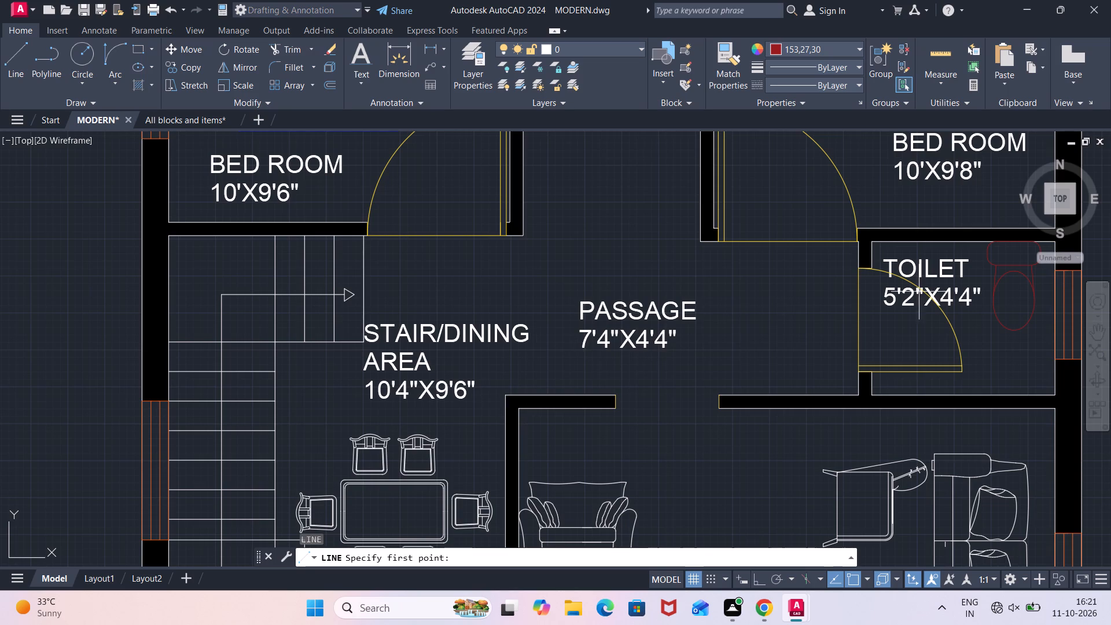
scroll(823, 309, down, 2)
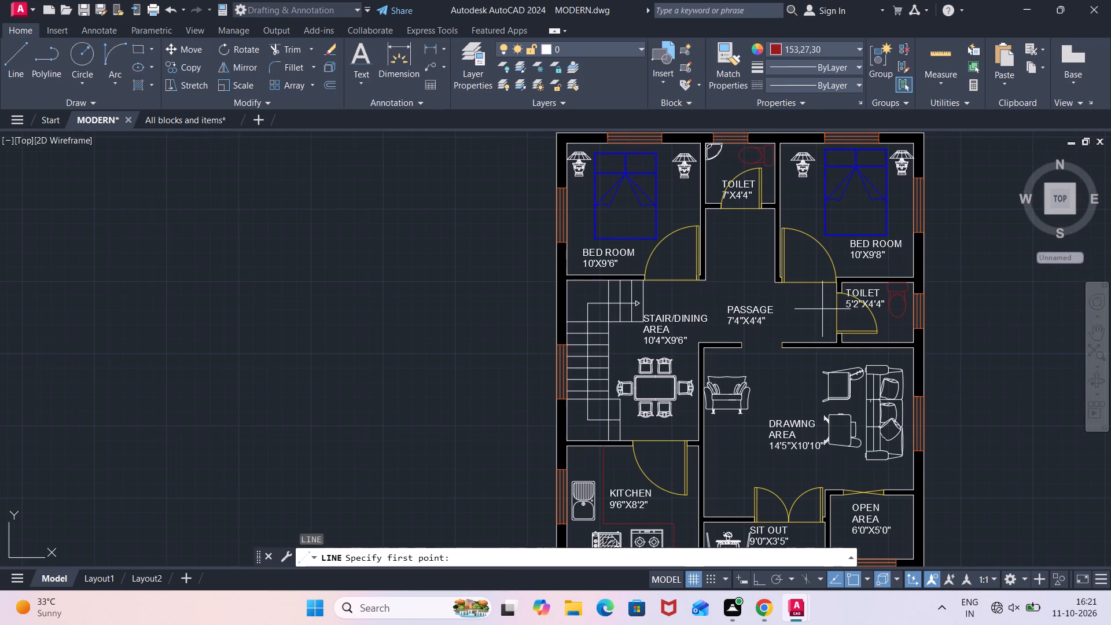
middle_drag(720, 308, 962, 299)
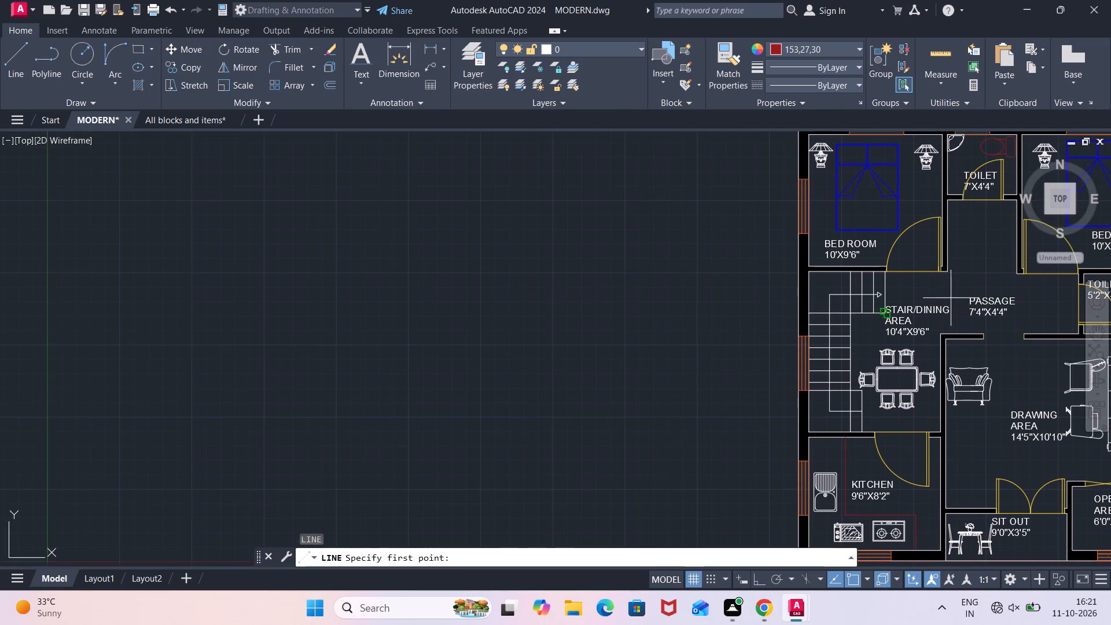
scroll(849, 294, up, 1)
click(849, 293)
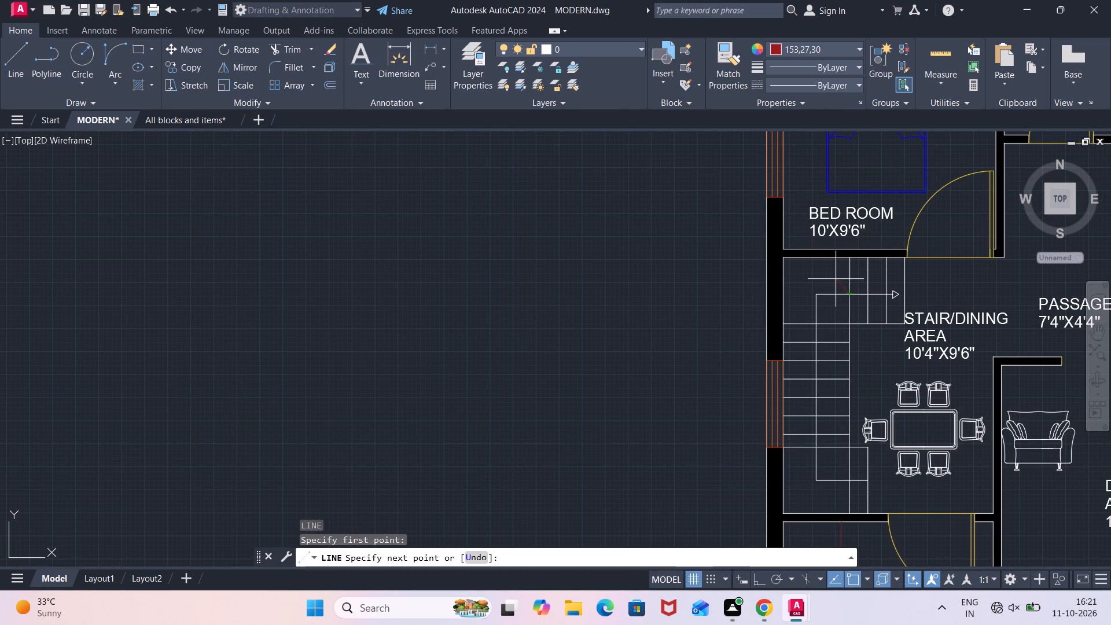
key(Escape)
Draw a diagonal line across the staircase's upper landing, from its inner corner to the wall corner below the BED ROOM 10'X9'6".
key(space)
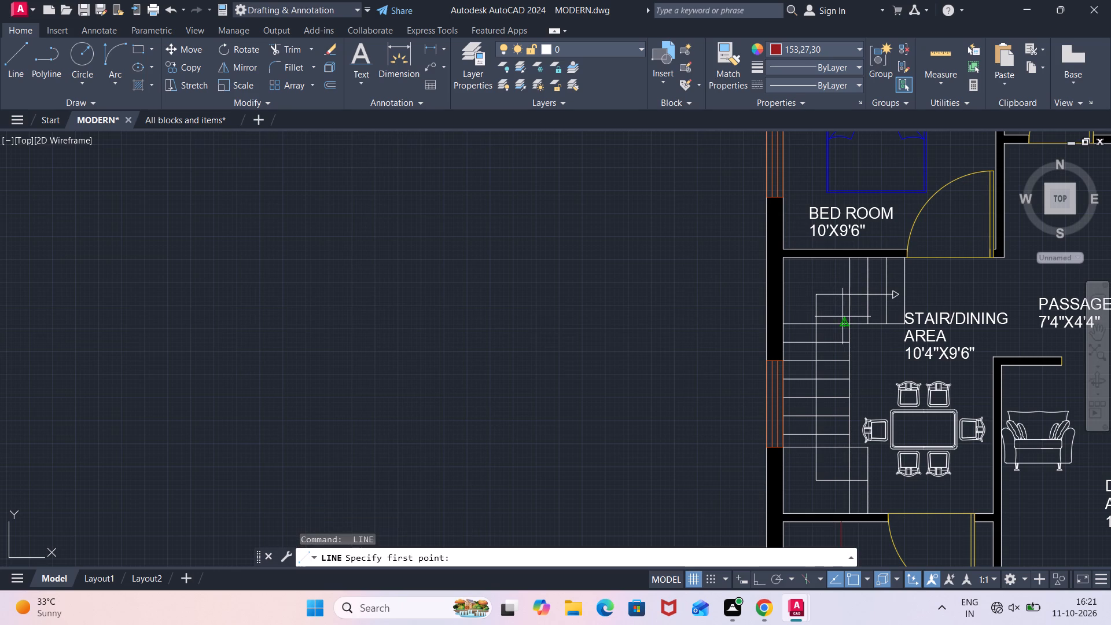
scroll(845, 321, up, 1)
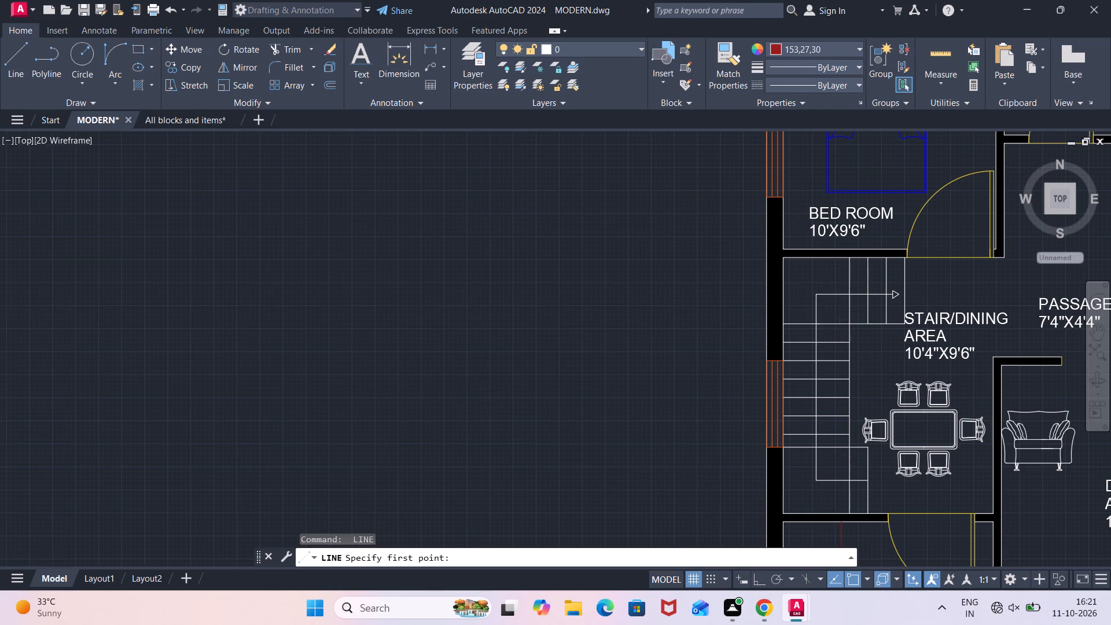
scroll(845, 321, up, 2)
click(849, 329)
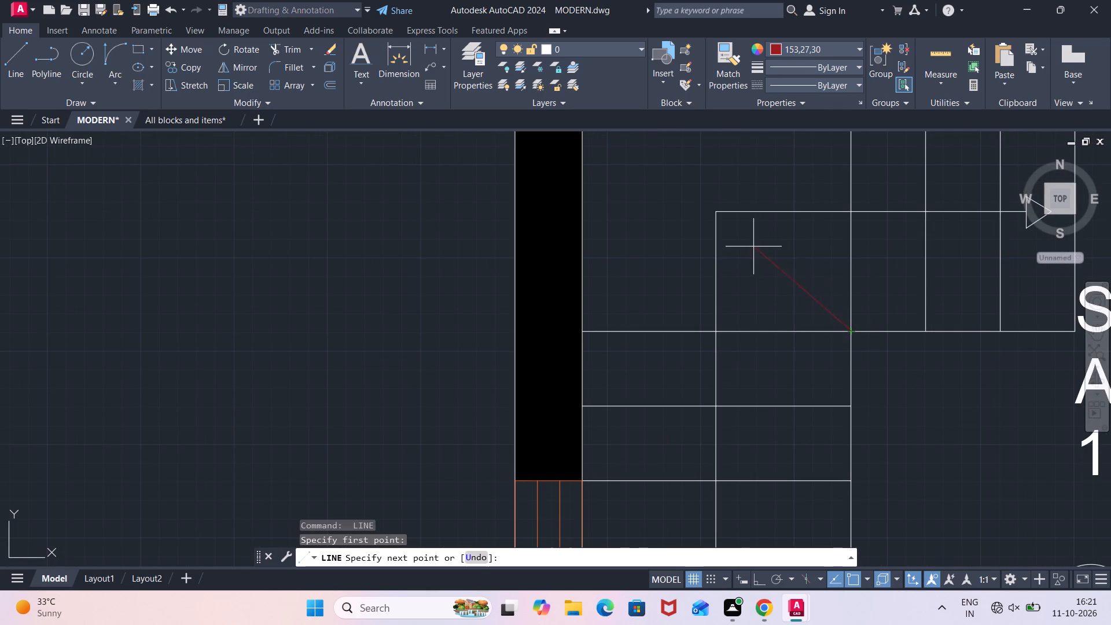
scroll(744, 228, down, 1)
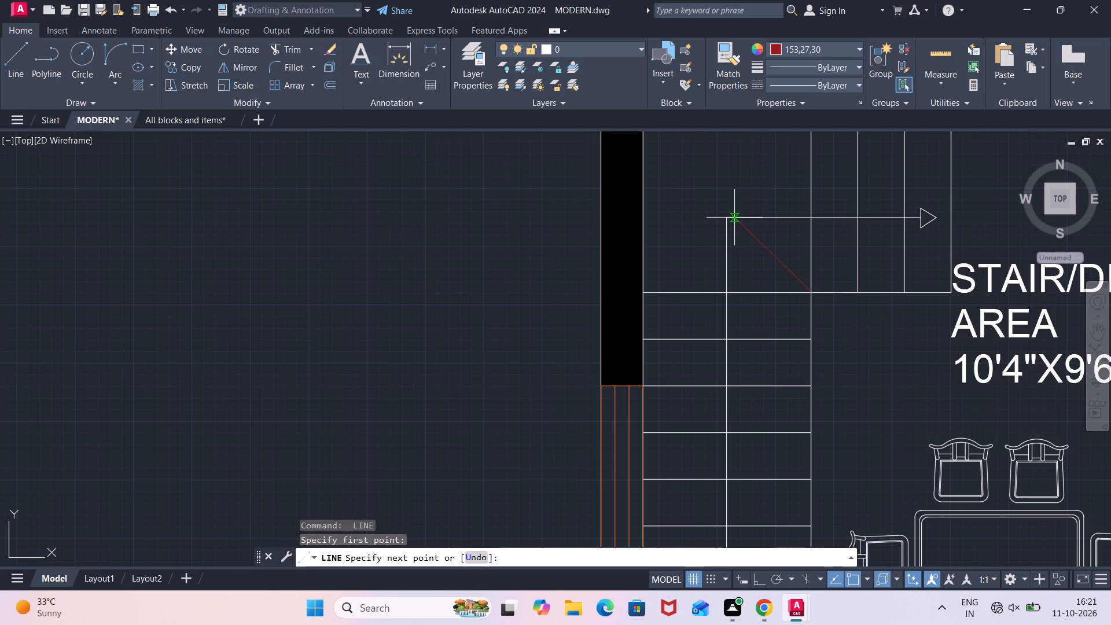
middle_drag(727, 177, 749, 209)
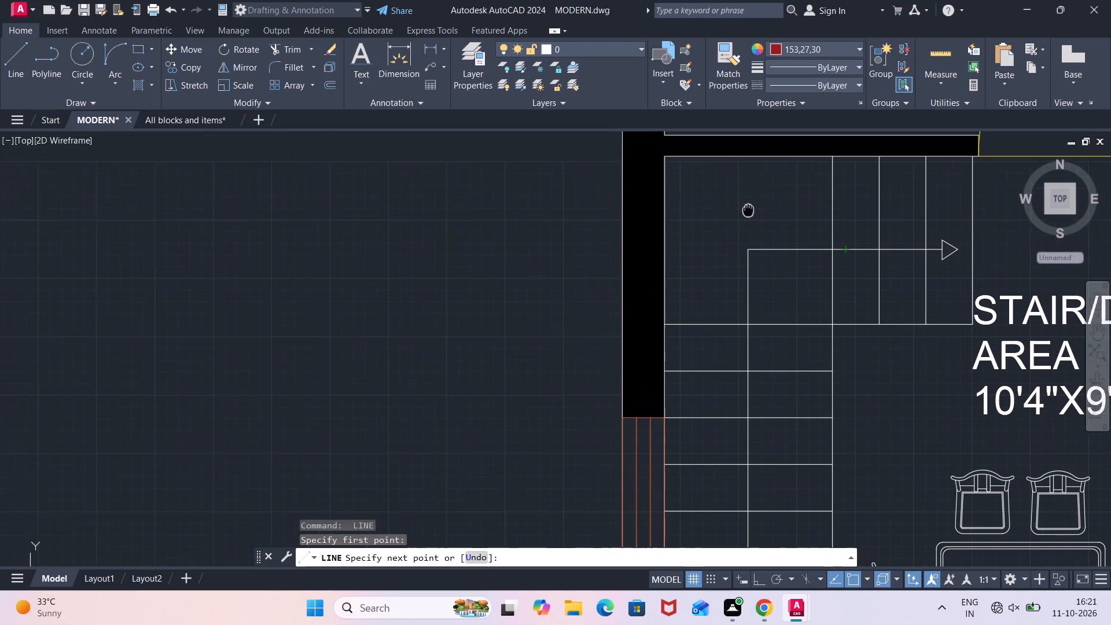
middle_drag(749, 209, 772, 242)
click(685, 190)
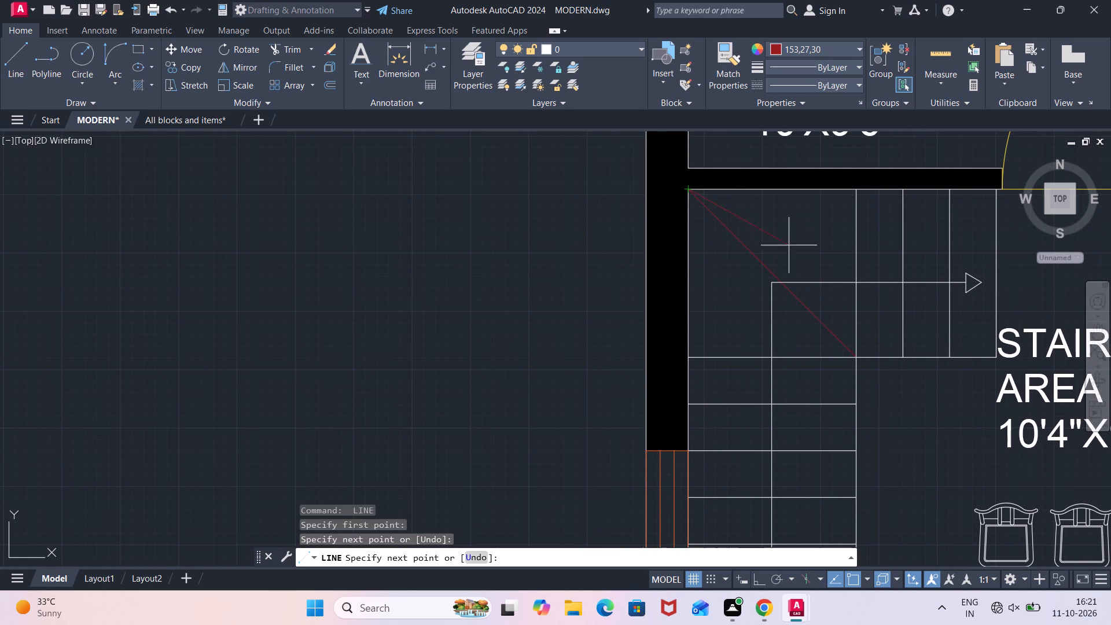
key(Escape)
Draw a diagonal line across the staircase's lower landing, from its inner corner to the wall corner above the kitchen.
scroll(834, 300, down, 2)
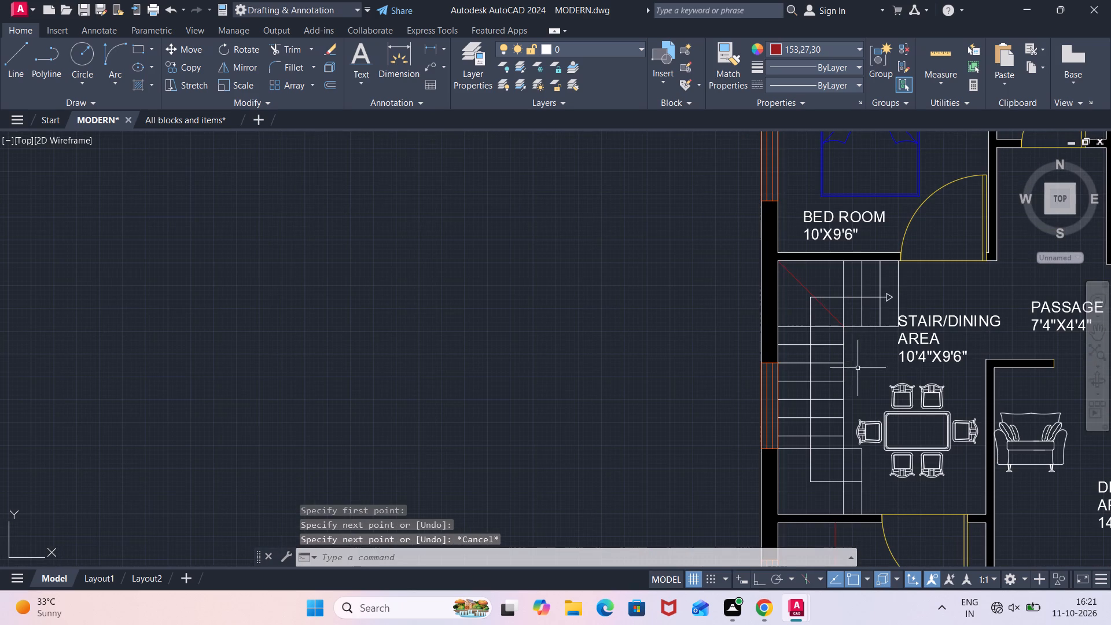
key(space)
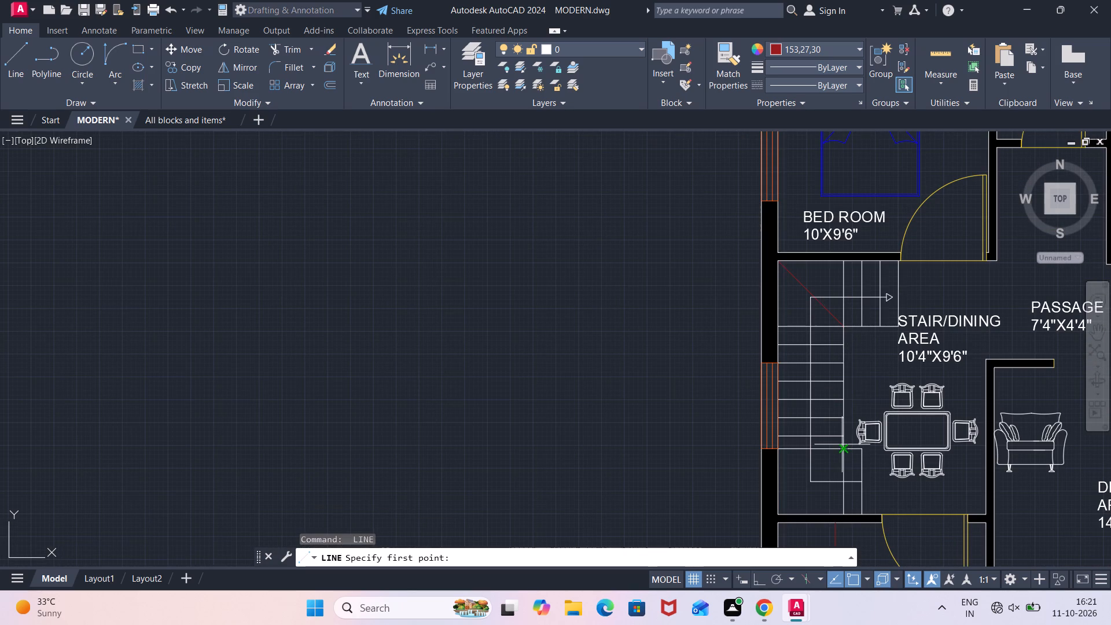
click(840, 451)
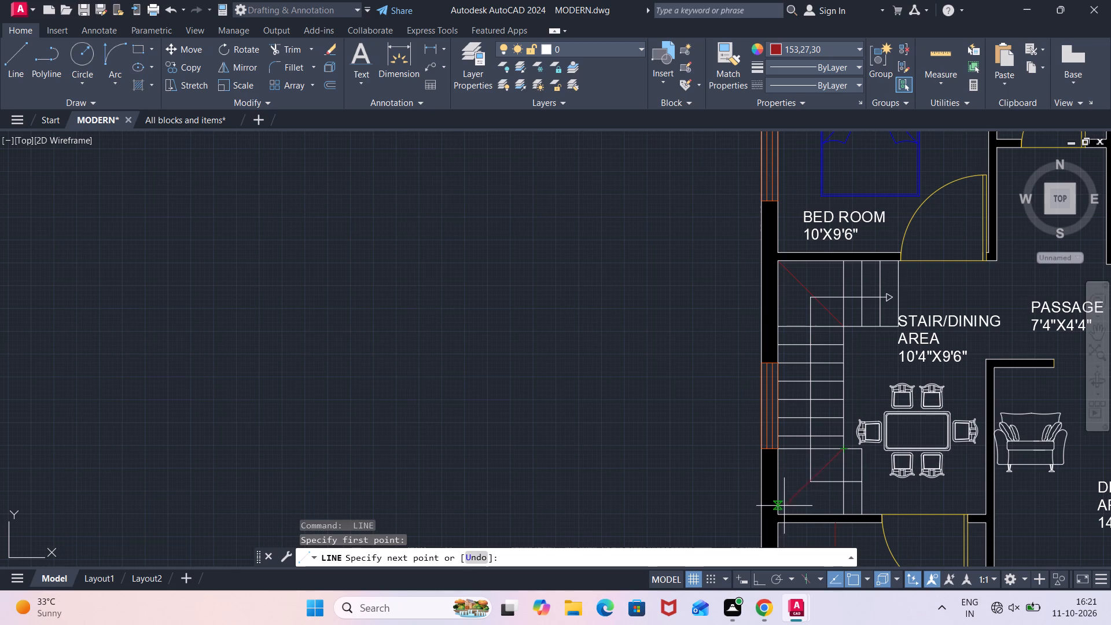
click(782, 514)
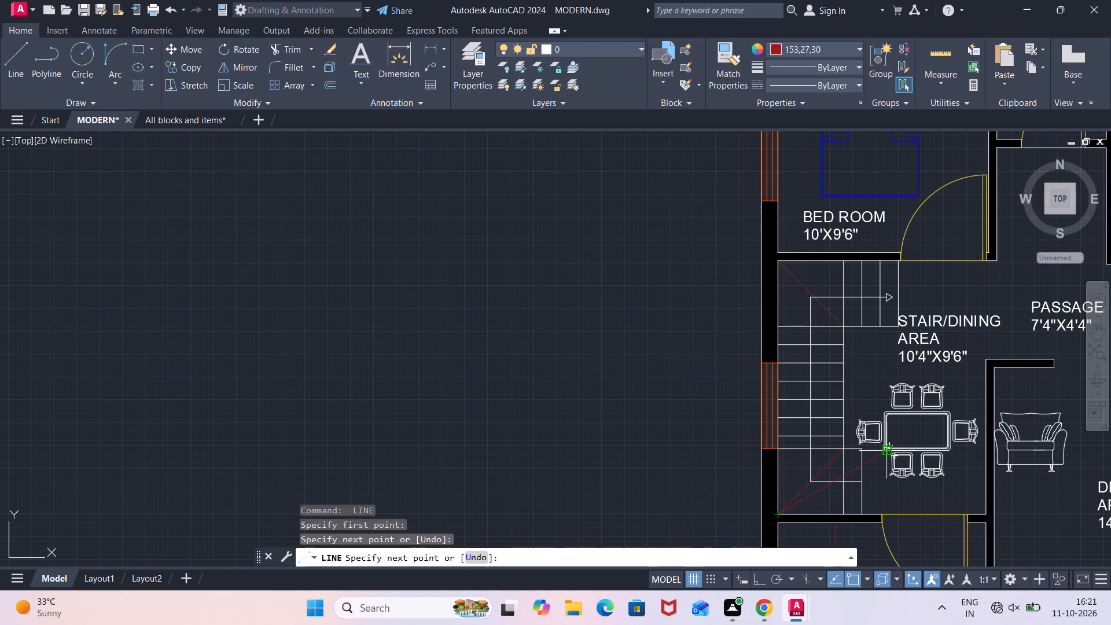
key(Escape)
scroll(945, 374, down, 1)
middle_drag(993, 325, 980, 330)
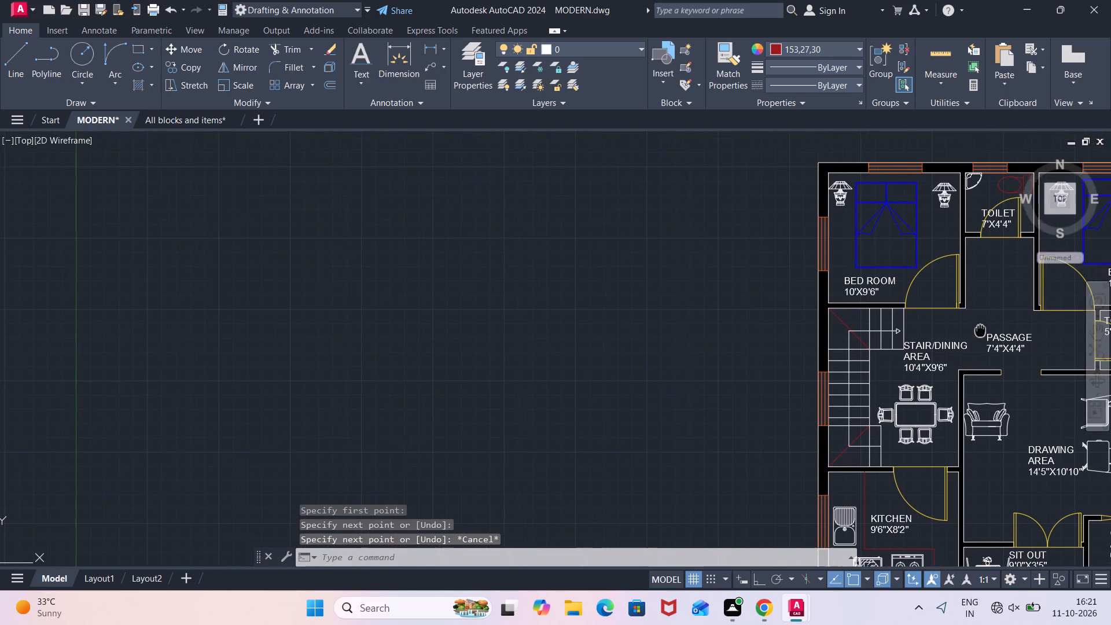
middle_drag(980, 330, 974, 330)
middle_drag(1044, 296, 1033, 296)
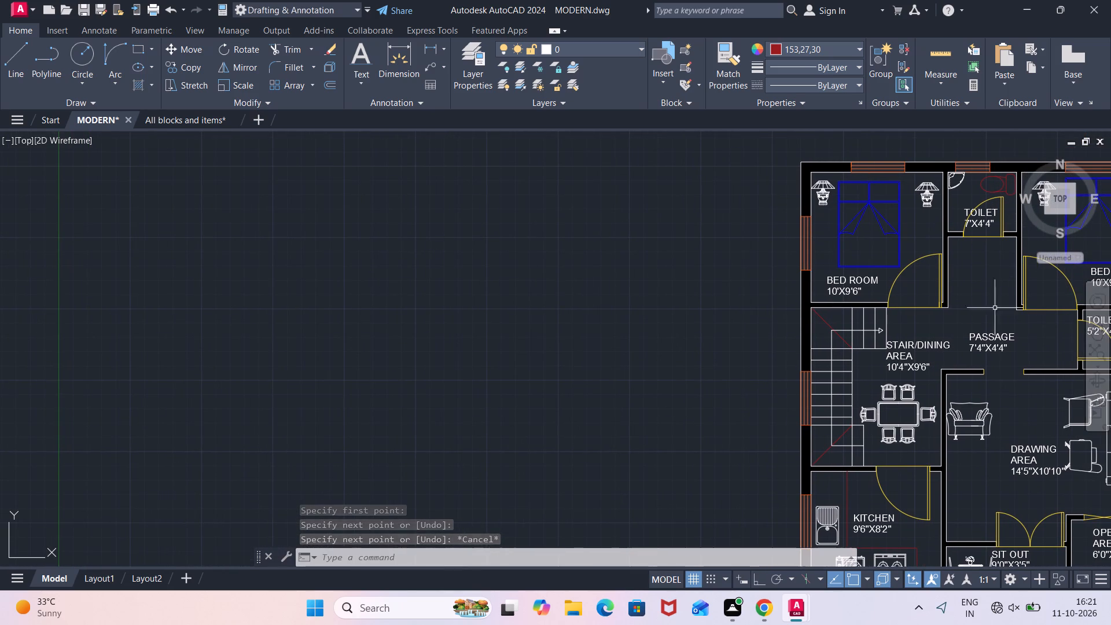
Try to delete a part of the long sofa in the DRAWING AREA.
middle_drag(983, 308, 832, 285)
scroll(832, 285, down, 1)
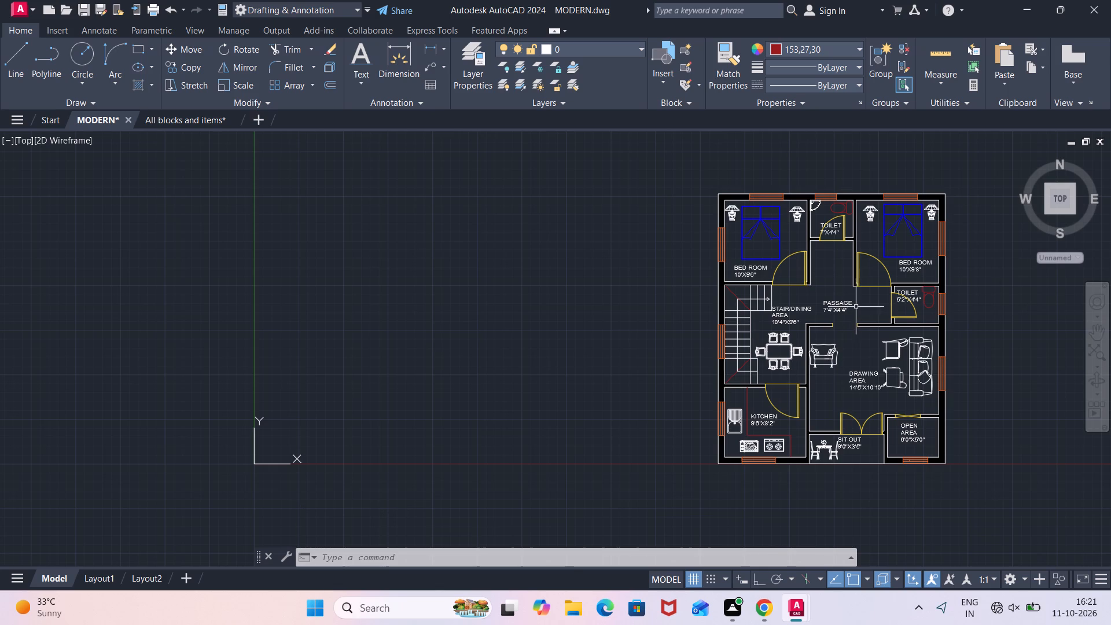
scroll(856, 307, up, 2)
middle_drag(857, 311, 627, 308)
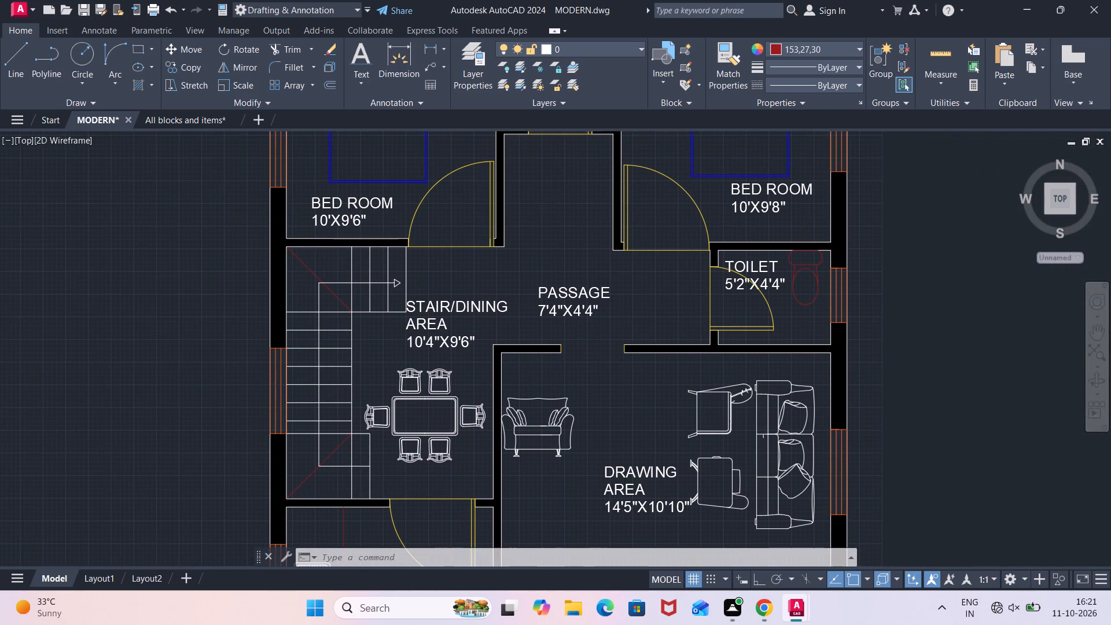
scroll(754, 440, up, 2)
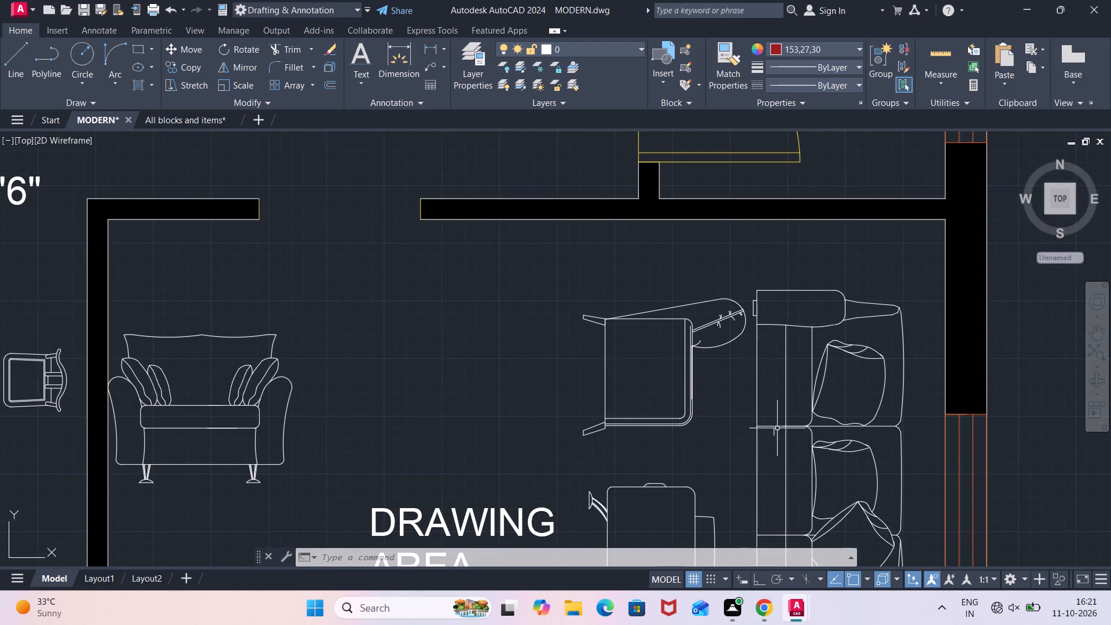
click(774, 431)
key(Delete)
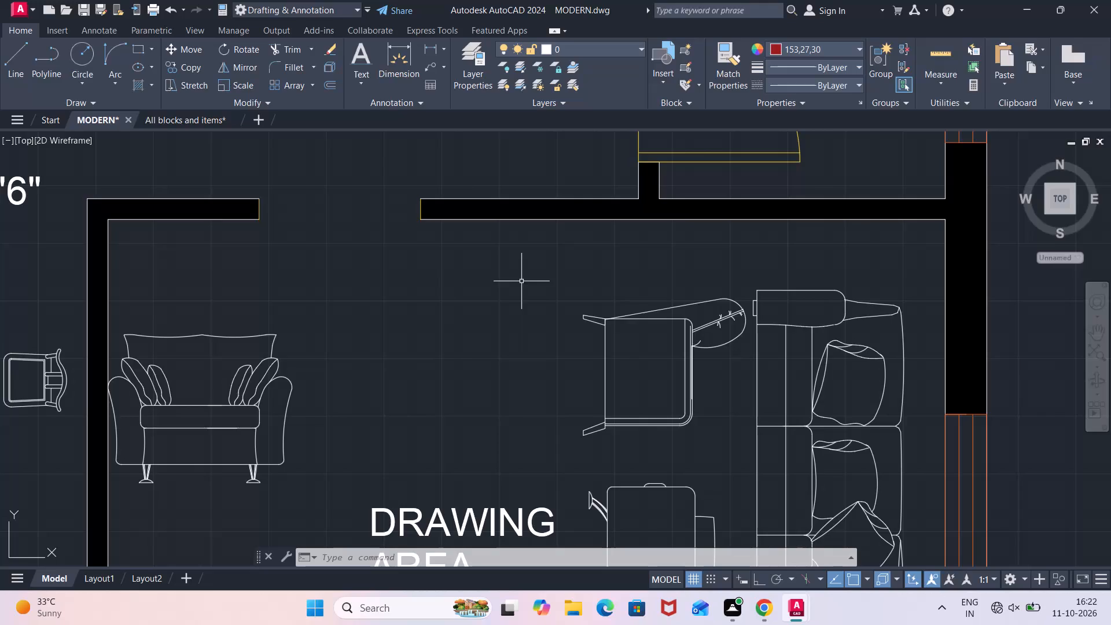
Review the whole furnished floor plan and examine the DRAWING AREA and its surrounding rooms up close.
scroll(522, 281, down, 3)
middle_click(494, 296)
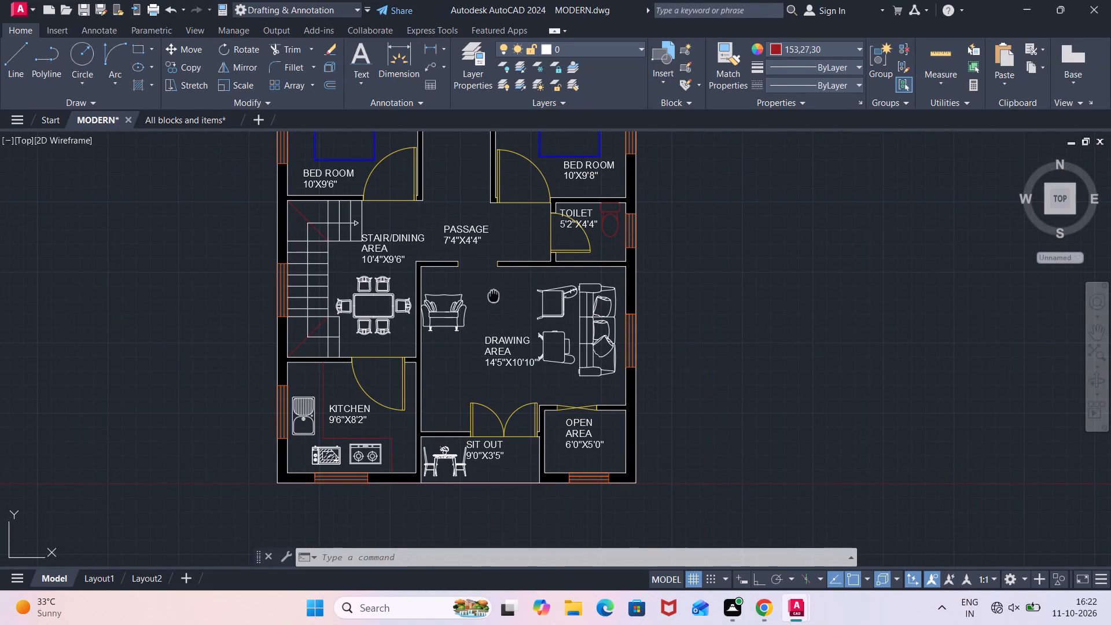
scroll(494, 296, down, 1)
middle_click(494, 296)
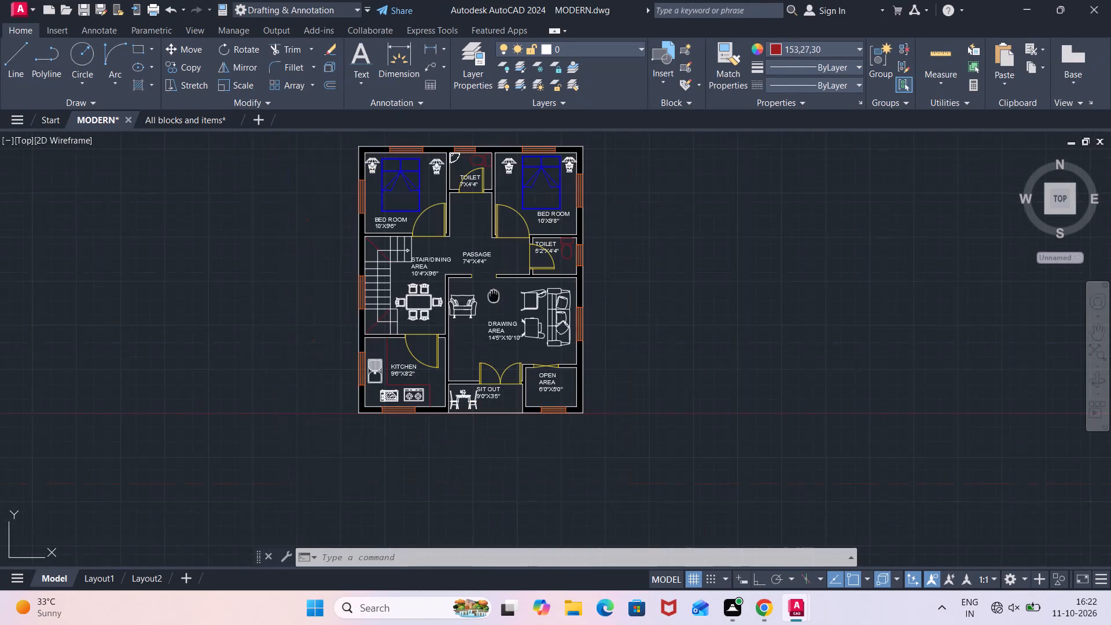
scroll(494, 296, up, 2)
scroll(494, 296, down, 2)
scroll(494, 296, up, 1)
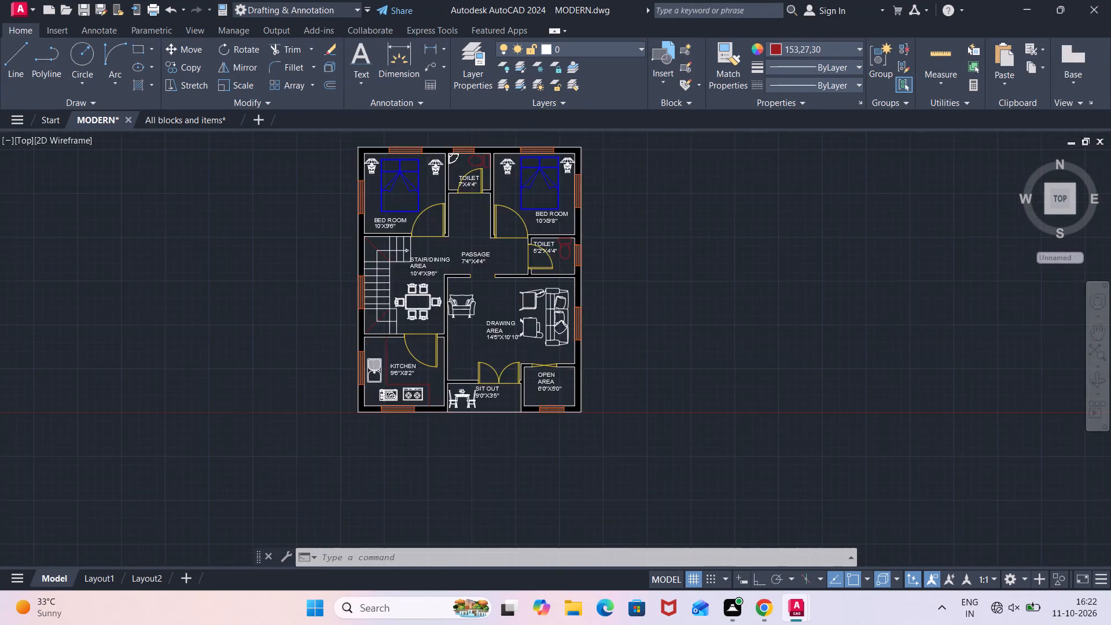
scroll(494, 296, up, 1)
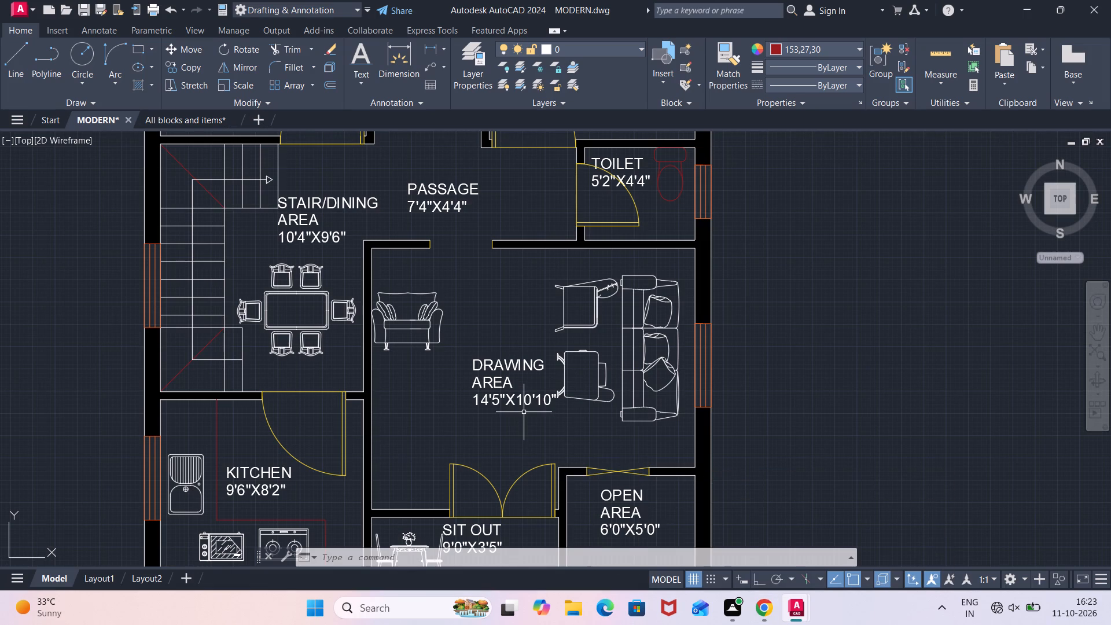
Add a linear dimension for the plan's overall width between the outer wall corners, placed above the bedrooms.
scroll(524, 411, down, 1)
scroll(482, 433, down, 1)
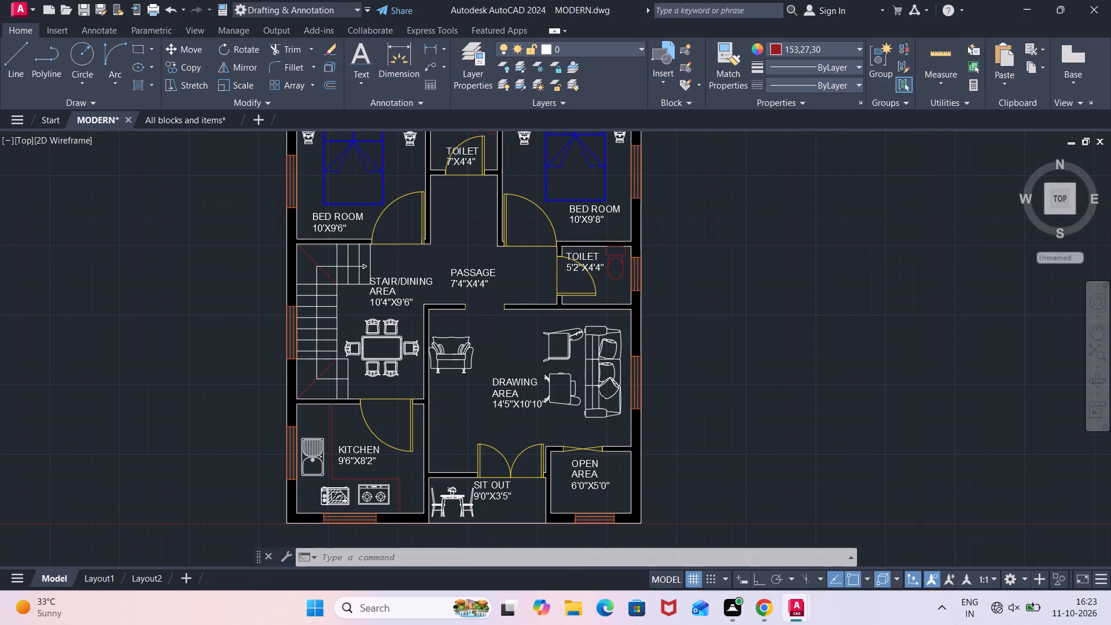
middle_drag(470, 425, 653, 443)
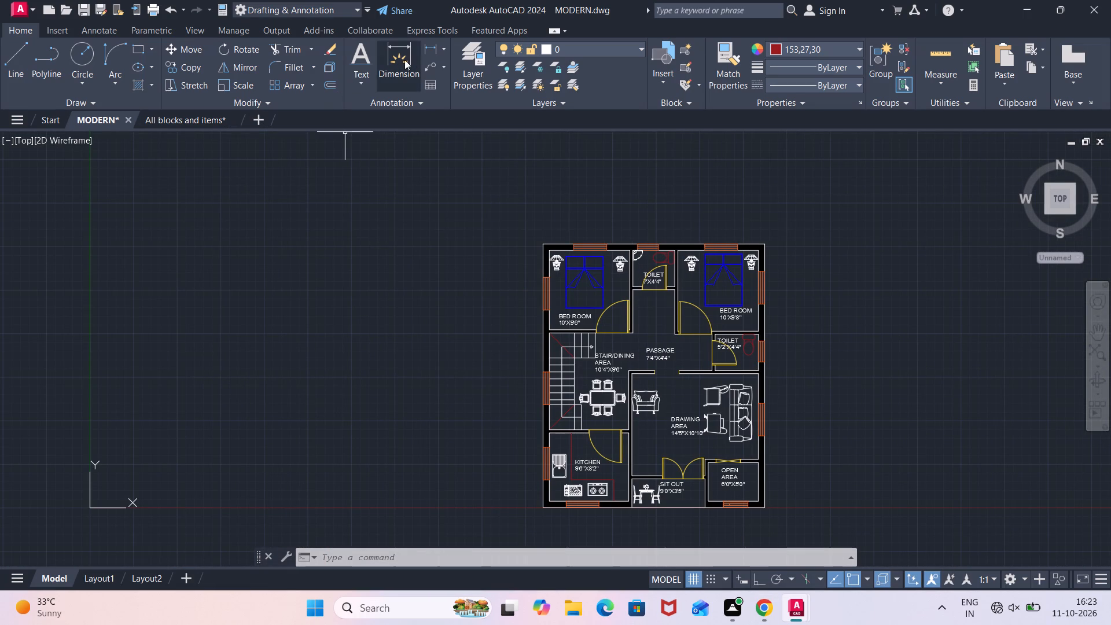
click(428, 52)
scroll(523, 208, up, 2)
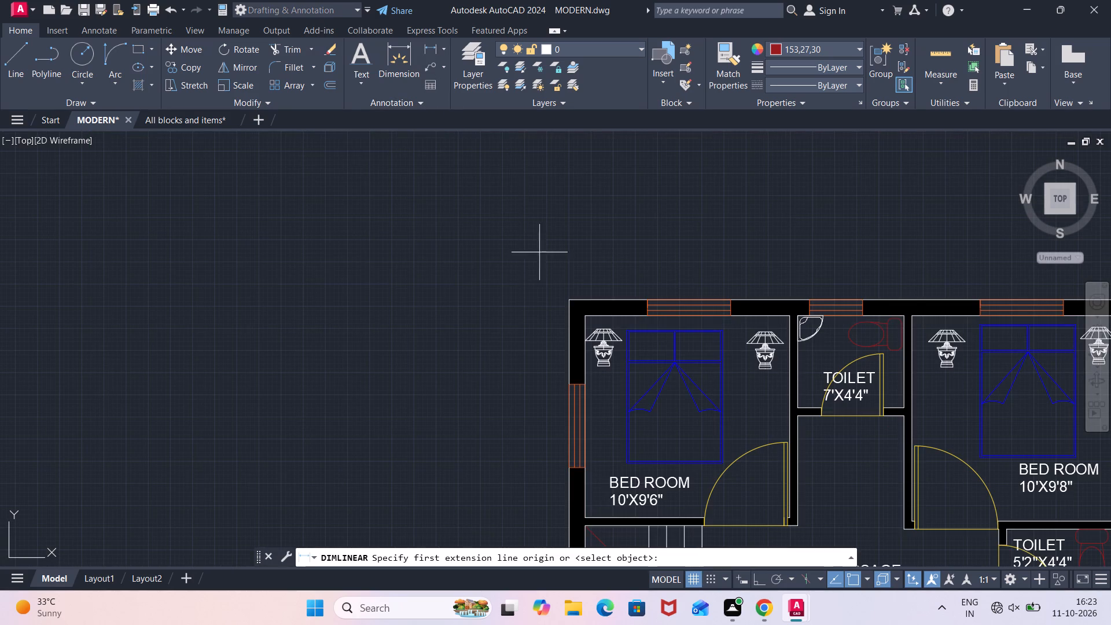
click(571, 296)
scroll(572, 296, down, 2)
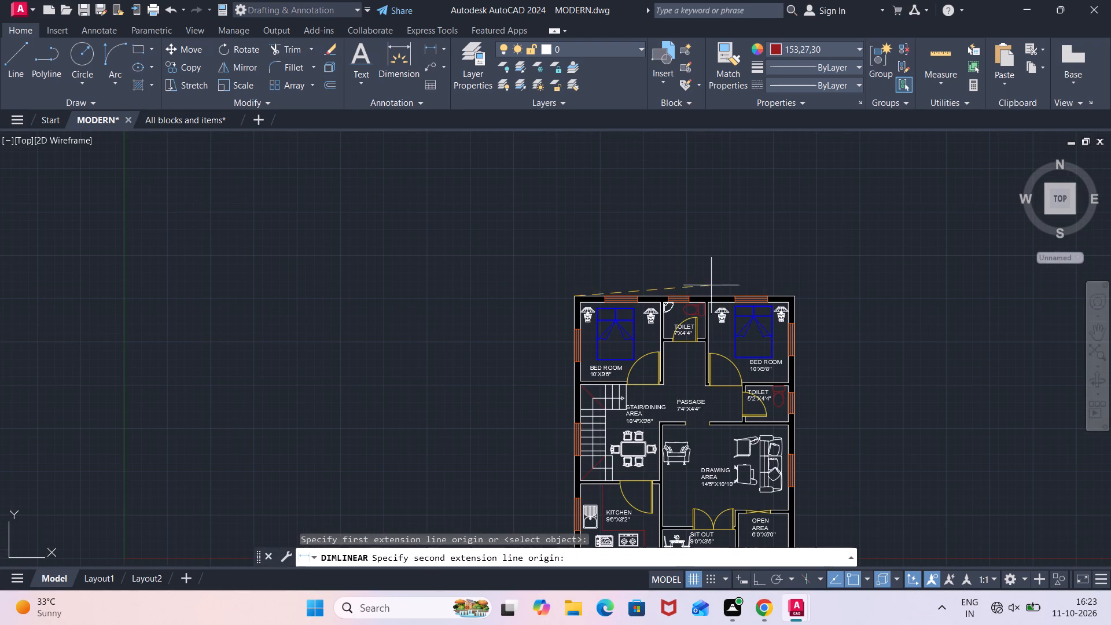
scroll(784, 286, up, 2)
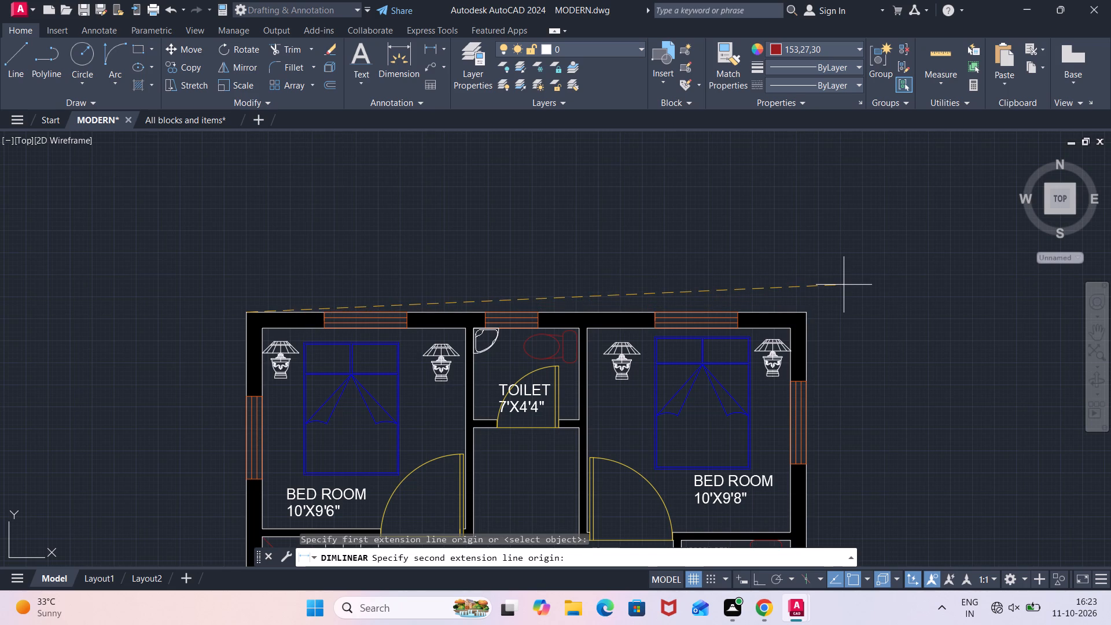
click(804, 310)
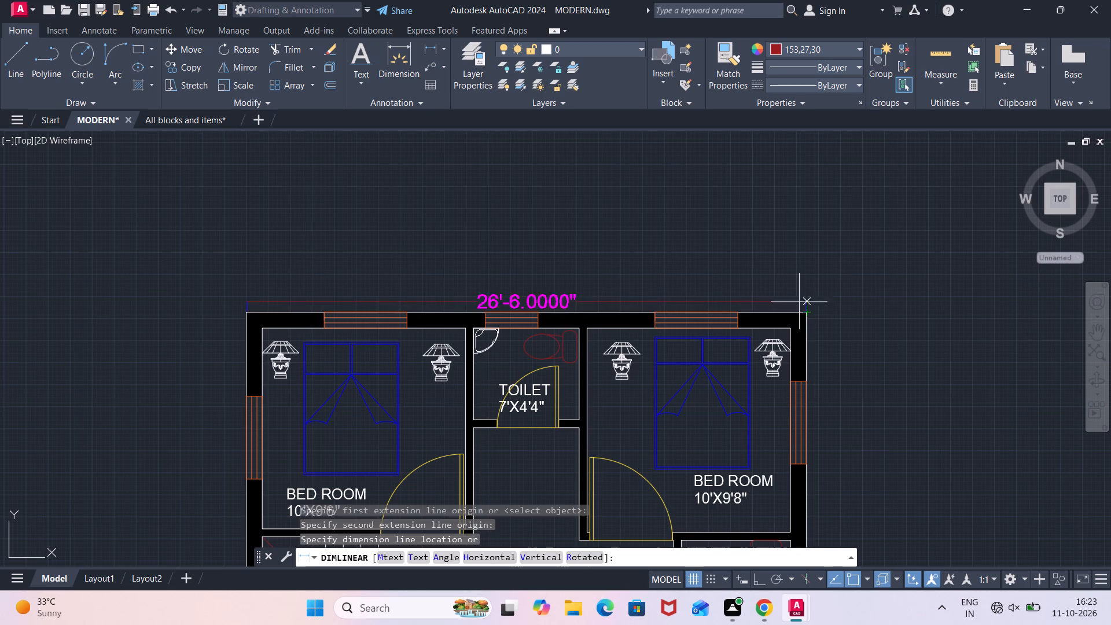
click(783, 275)
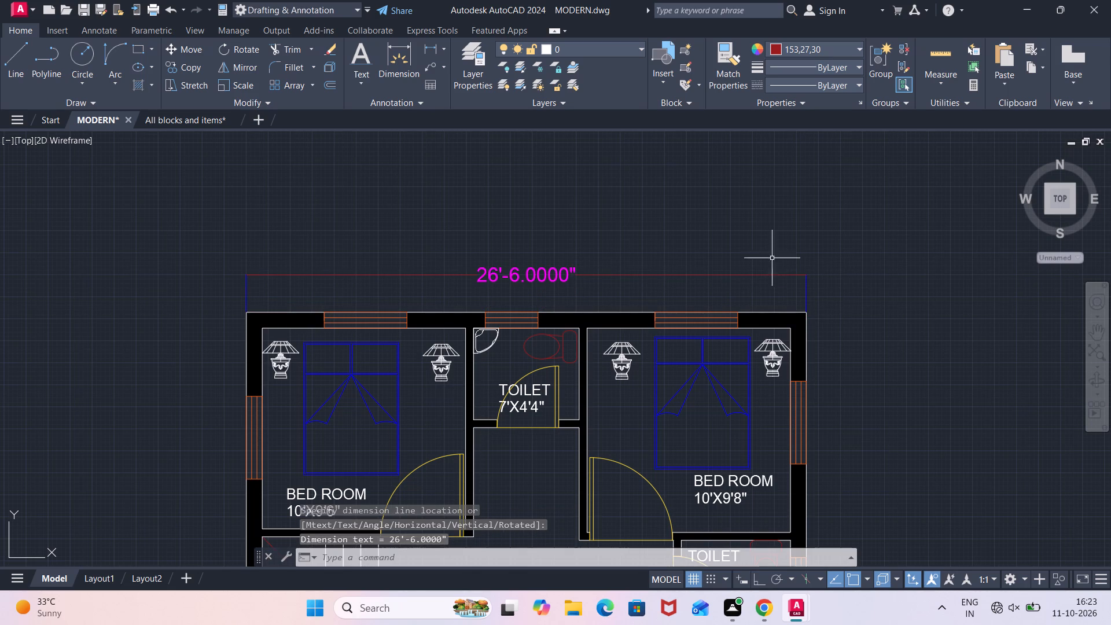
Add a vertical linear dimension for the plan's overall length, placed outside the wall beside the DRAWING AREA and OPEN AREA.
click(435, 56)
scroll(711, 341, down, 1)
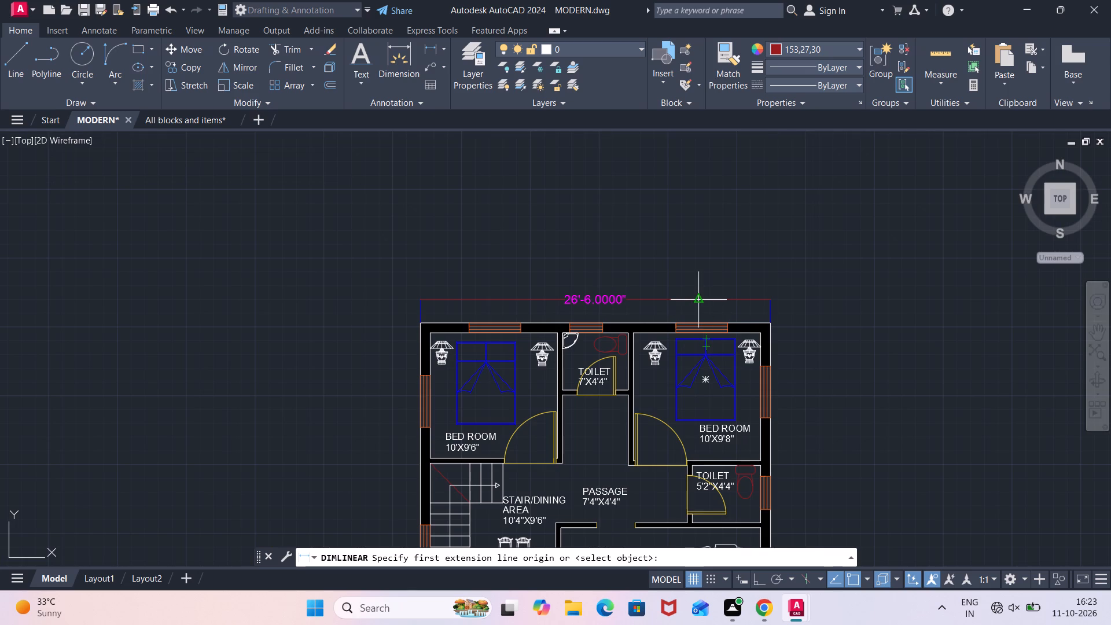
middle_drag(700, 299, 597, 202)
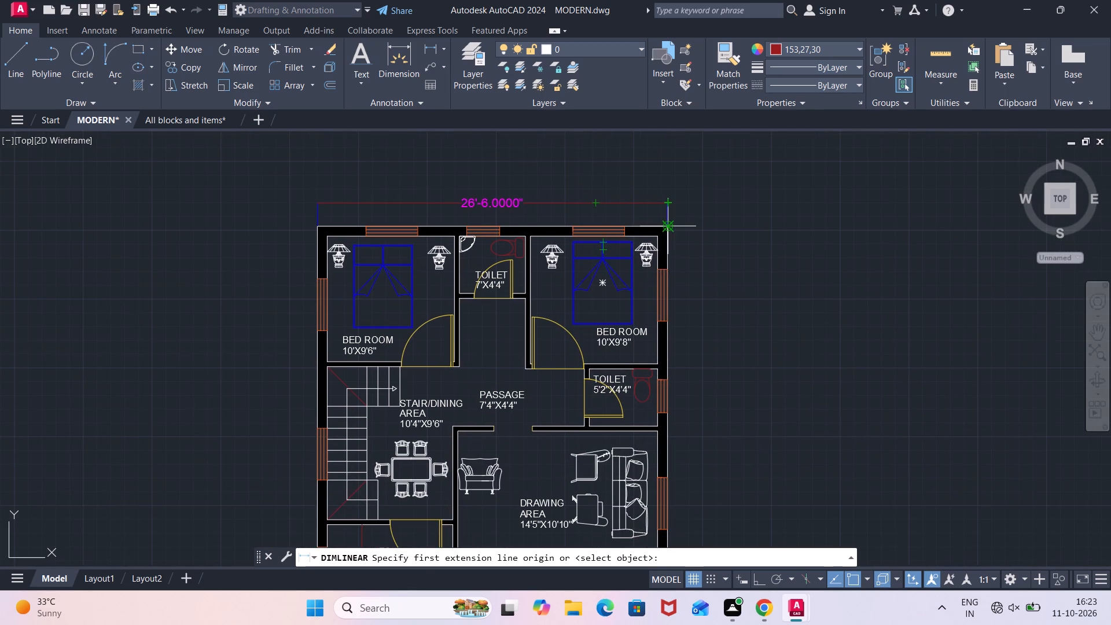
click(665, 226)
middle_drag(689, 352, 656, 279)
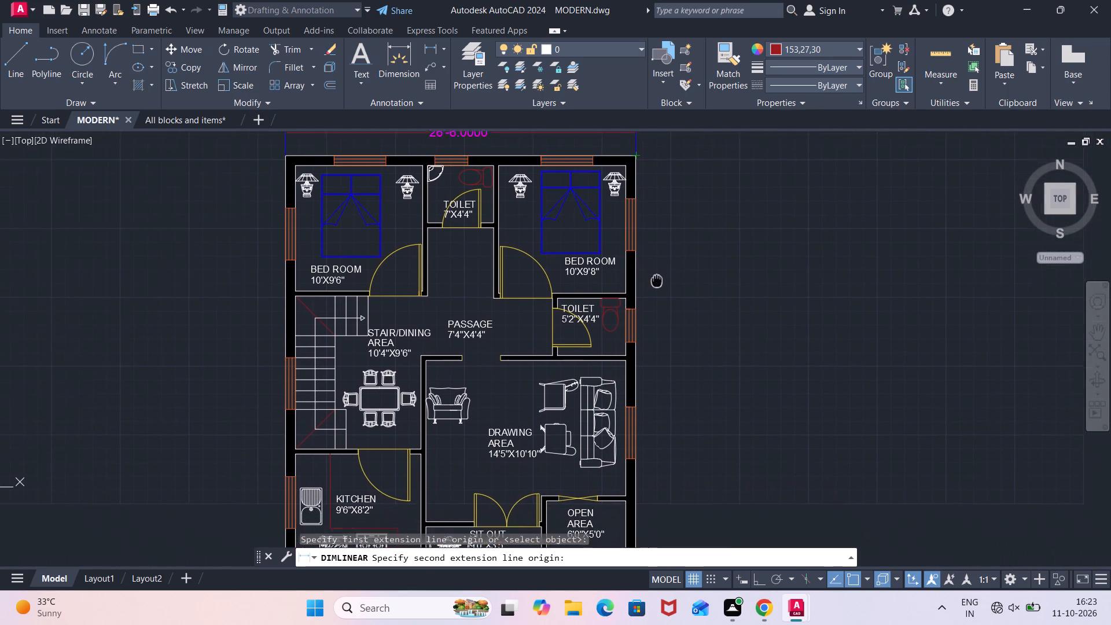
middle_drag(656, 279, 573, 178)
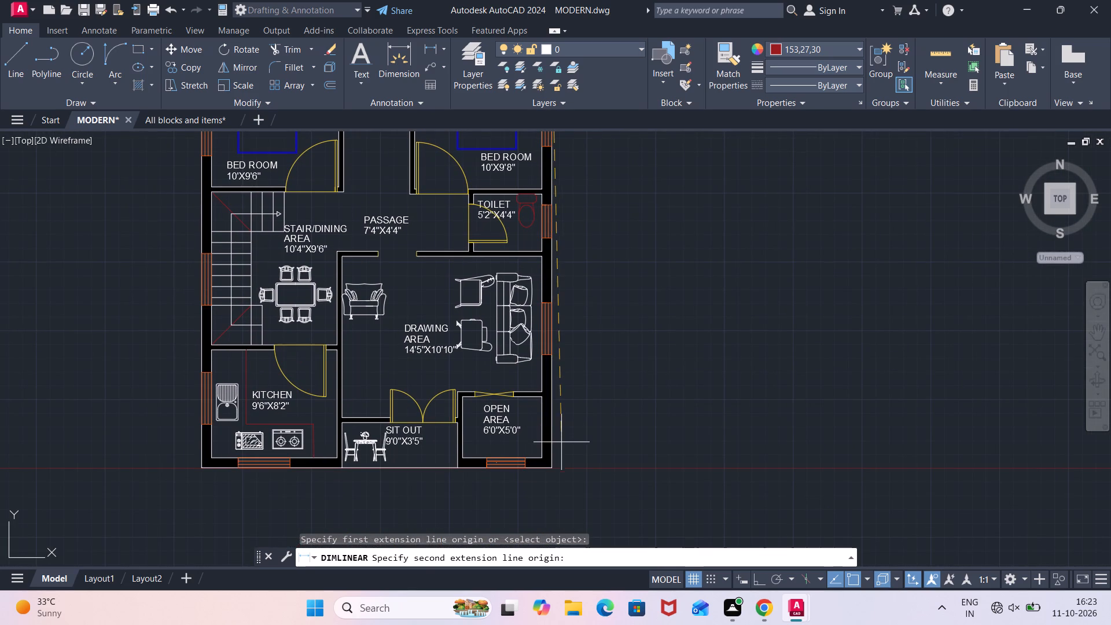
click(552, 468)
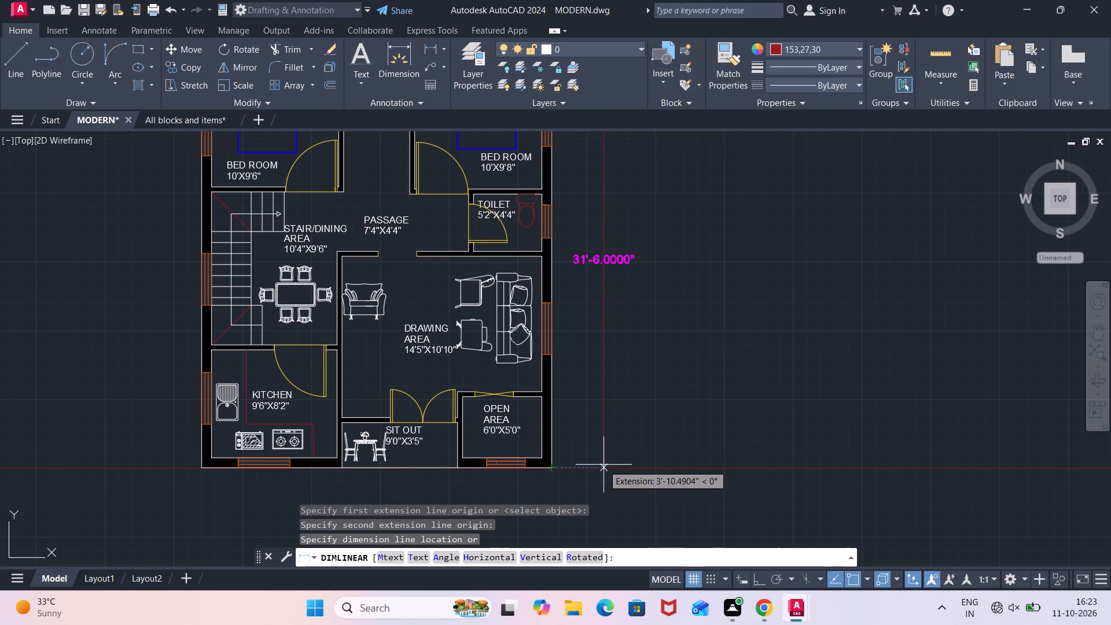
click(604, 464)
Set up a plot to Microsoft Print to PDF with a window enclosing the whole floor plan and both overall dimensions.
scroll(701, 388, down, 1)
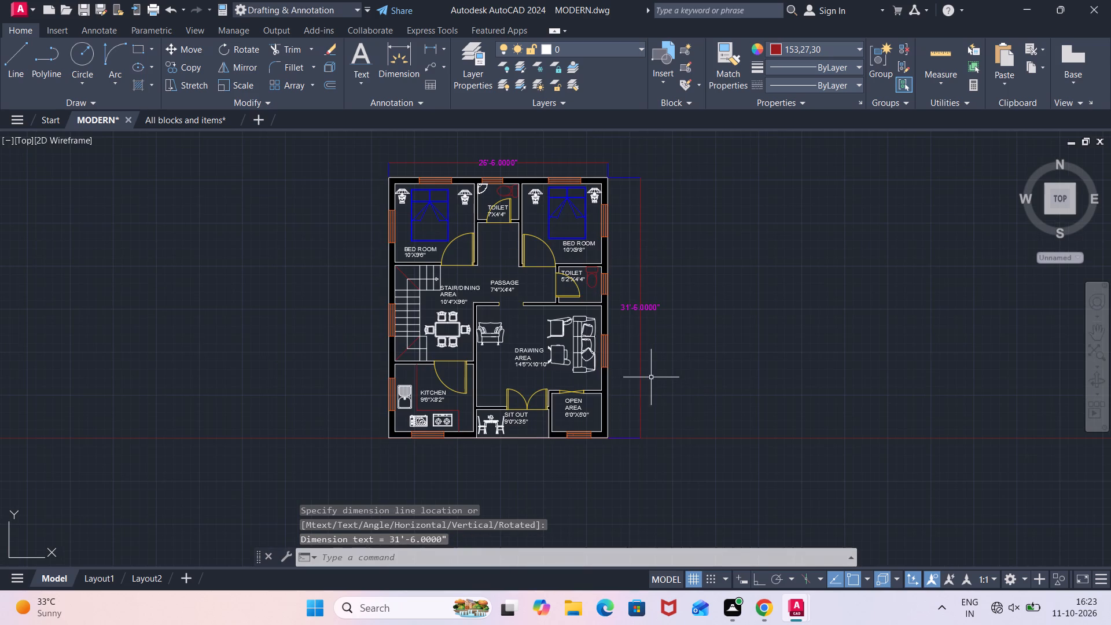
scroll(626, 376, up, 1)
scroll(626, 376, down, 2)
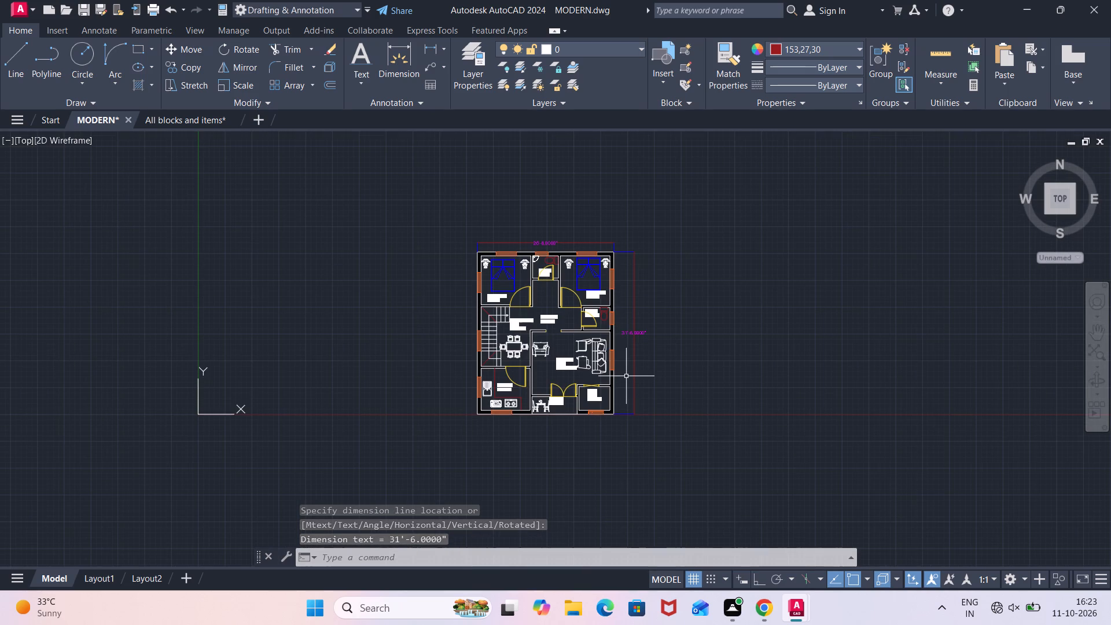
scroll(638, 369, up, 2)
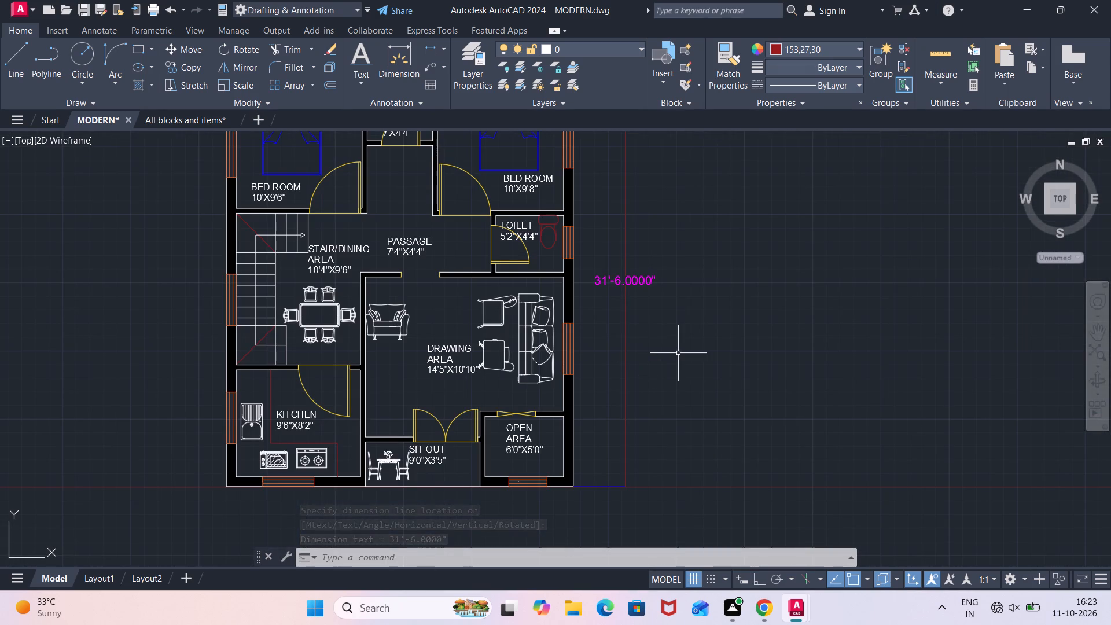
key(ctrl+p)
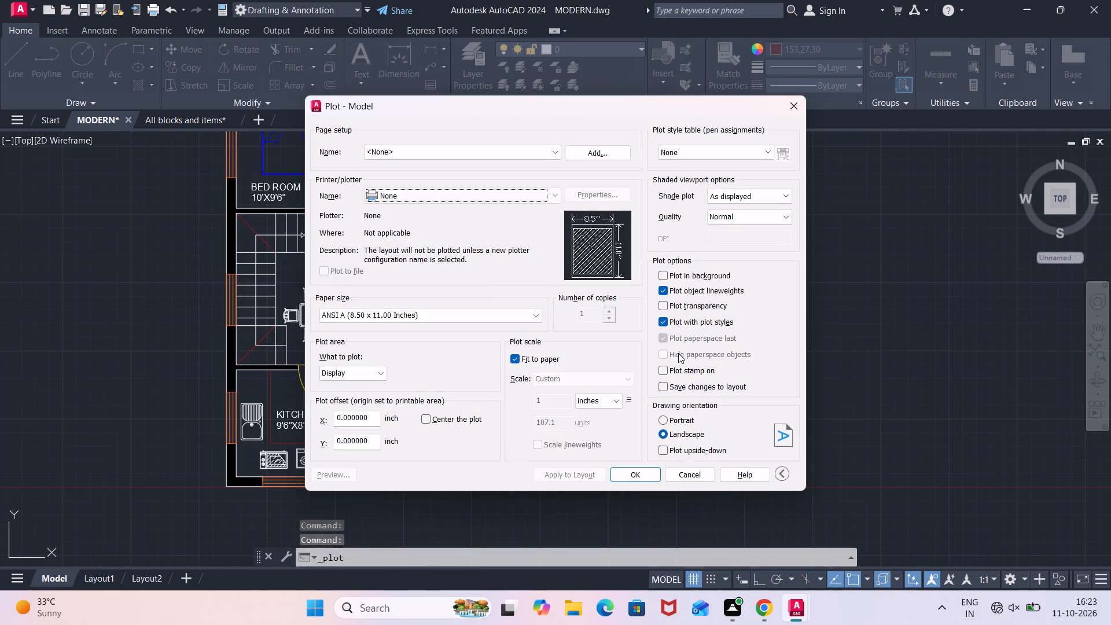
click(557, 197)
click(525, 231)
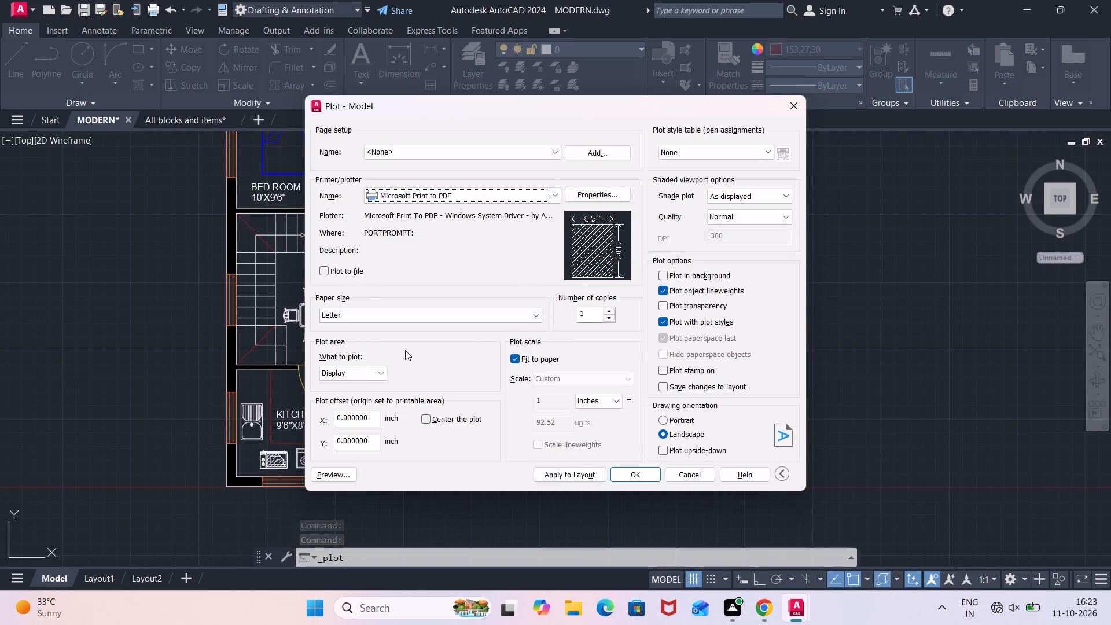
click(378, 375)
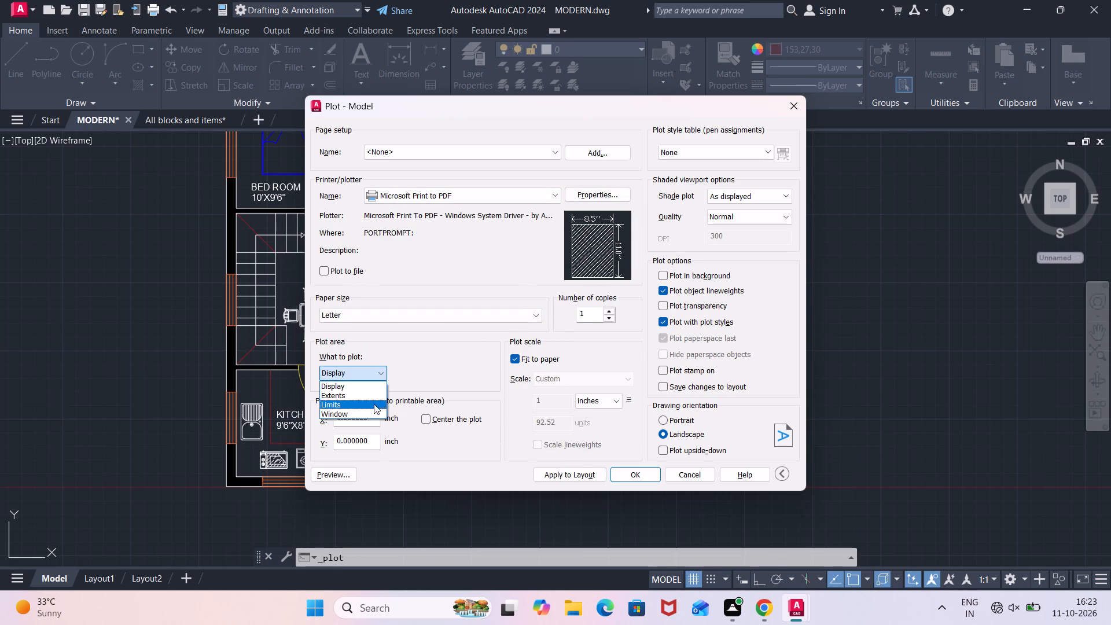
click(371, 413)
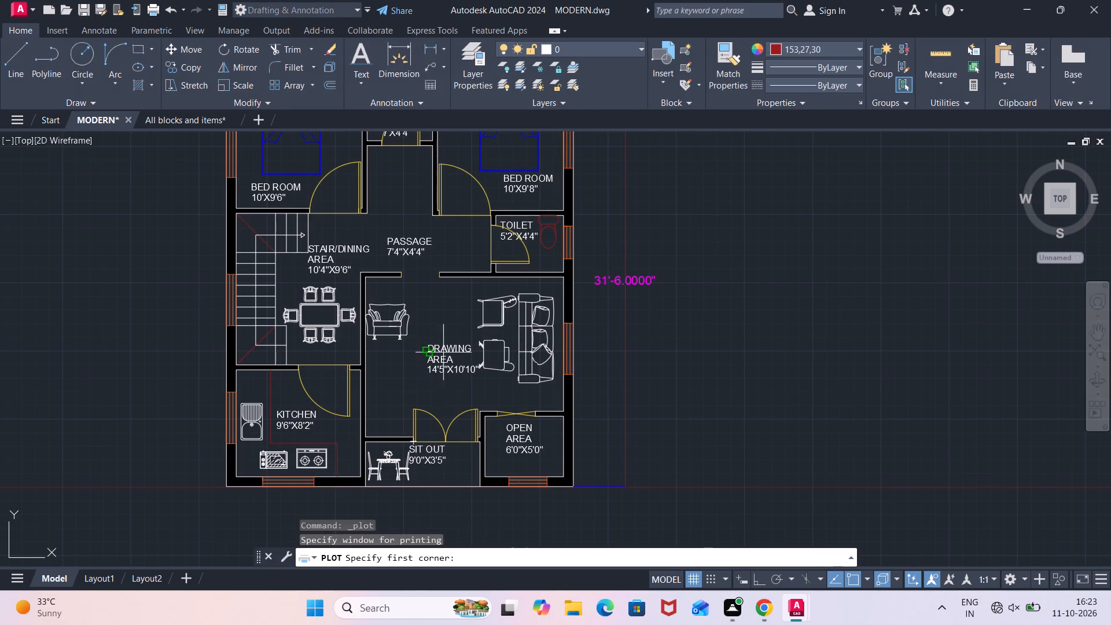
scroll(443, 329, down, 1)
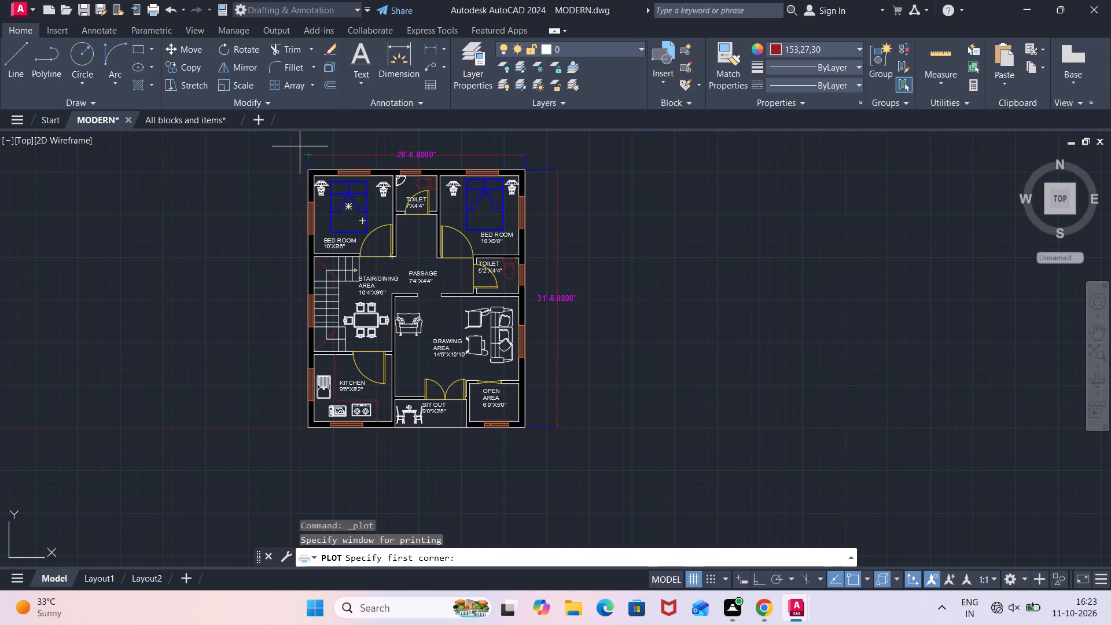
click(299, 145)
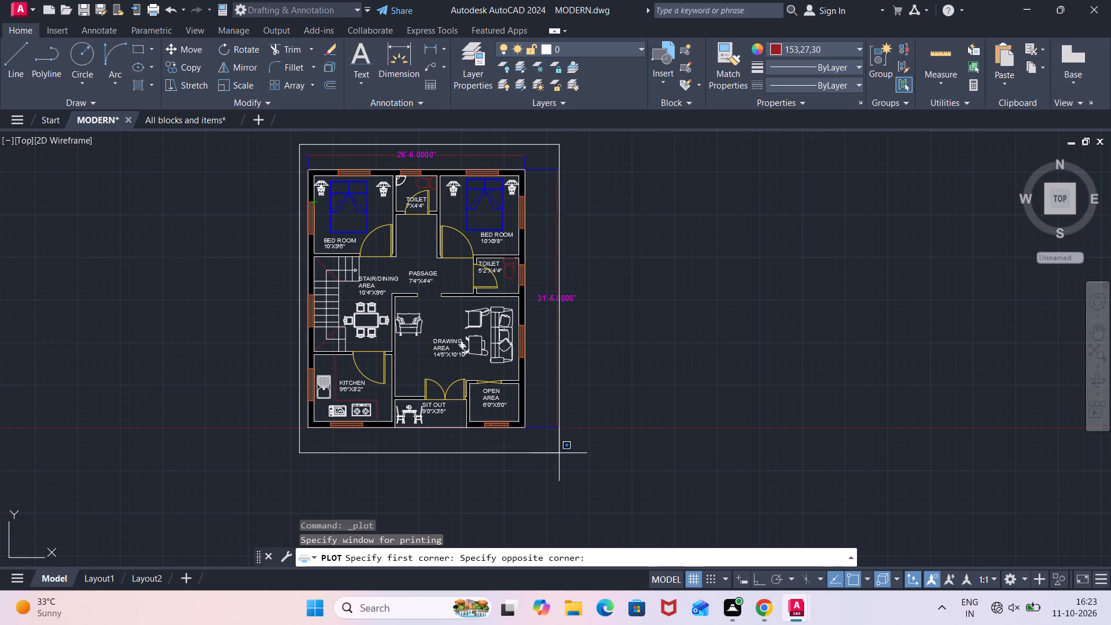
scroll(559, 453, up, 3)
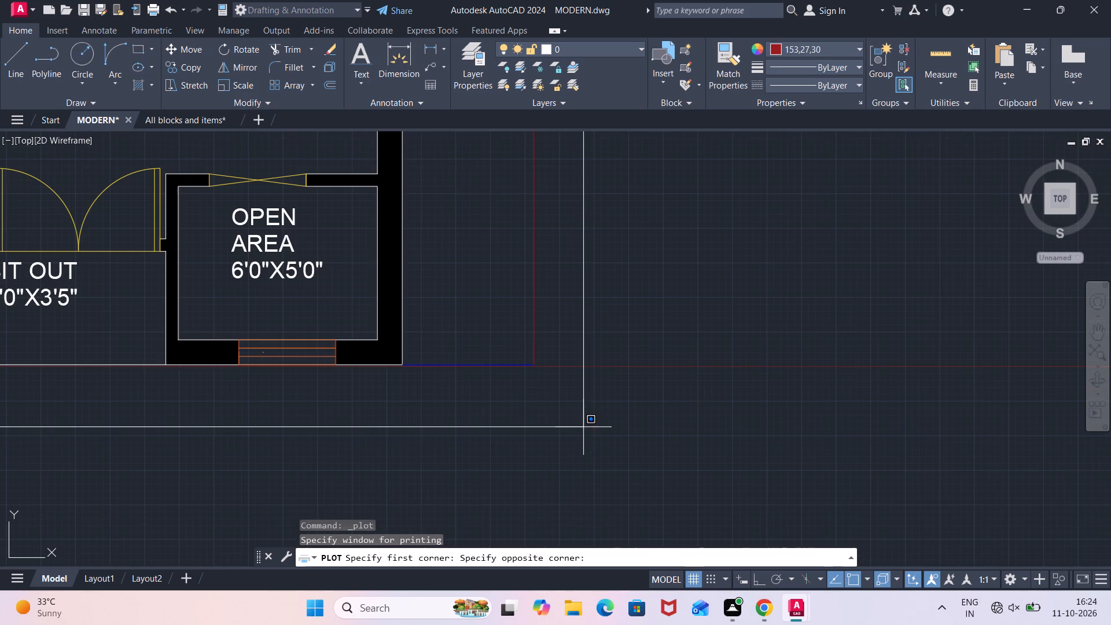
click(583, 426)
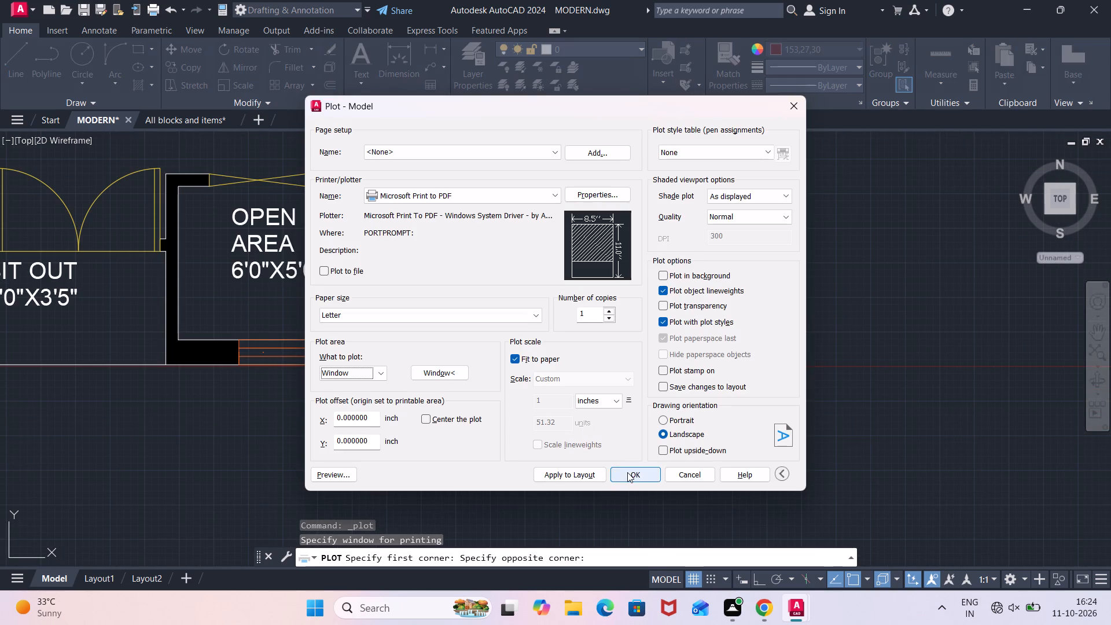
Plot the windowed floor plan and save the PDF as MODERN in the Documents folder.
click(627, 473)
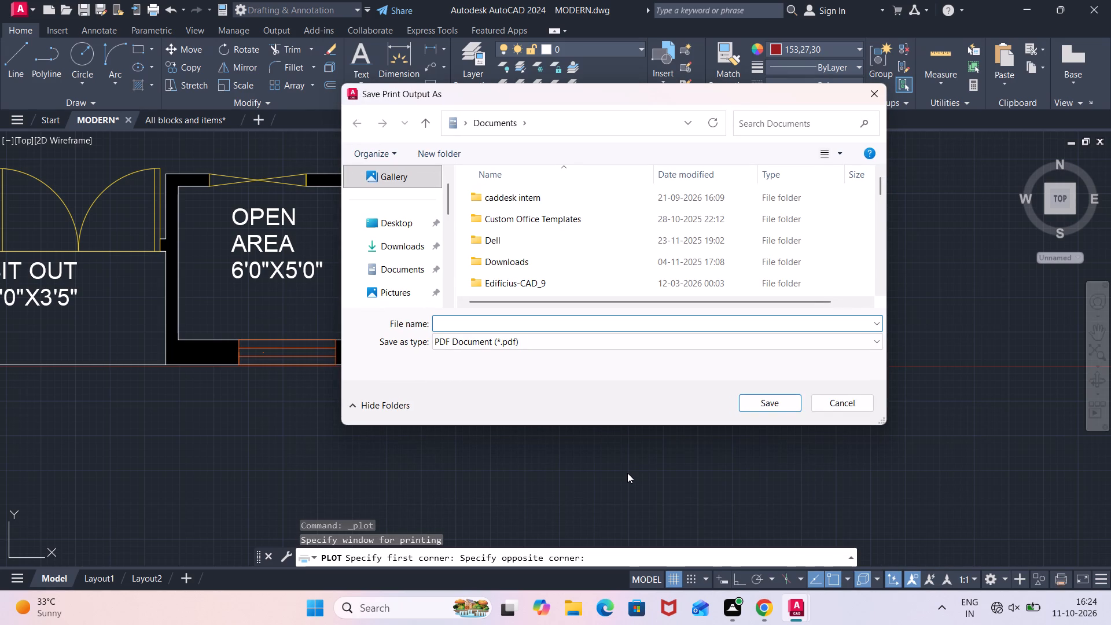
text(MODERN)
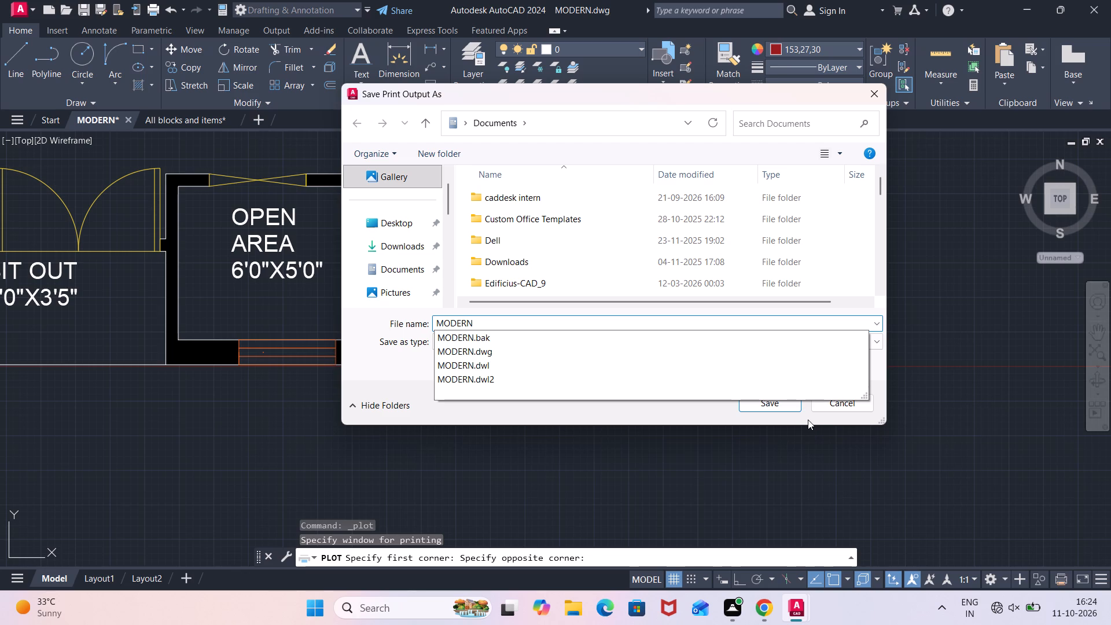
click(784, 406)
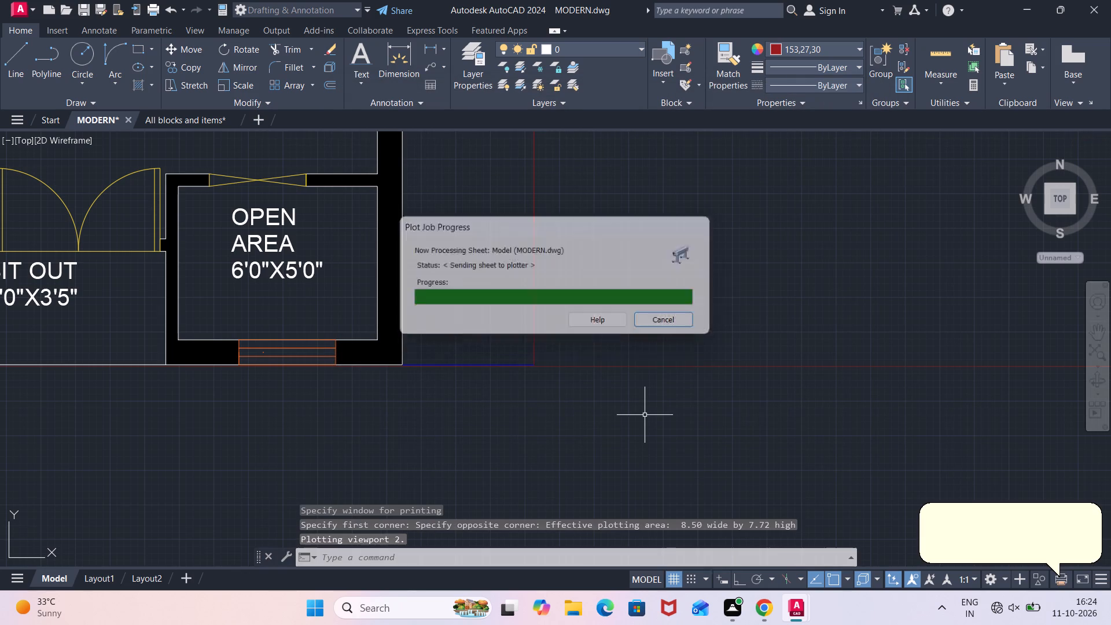
scroll(639, 416, up, 2)
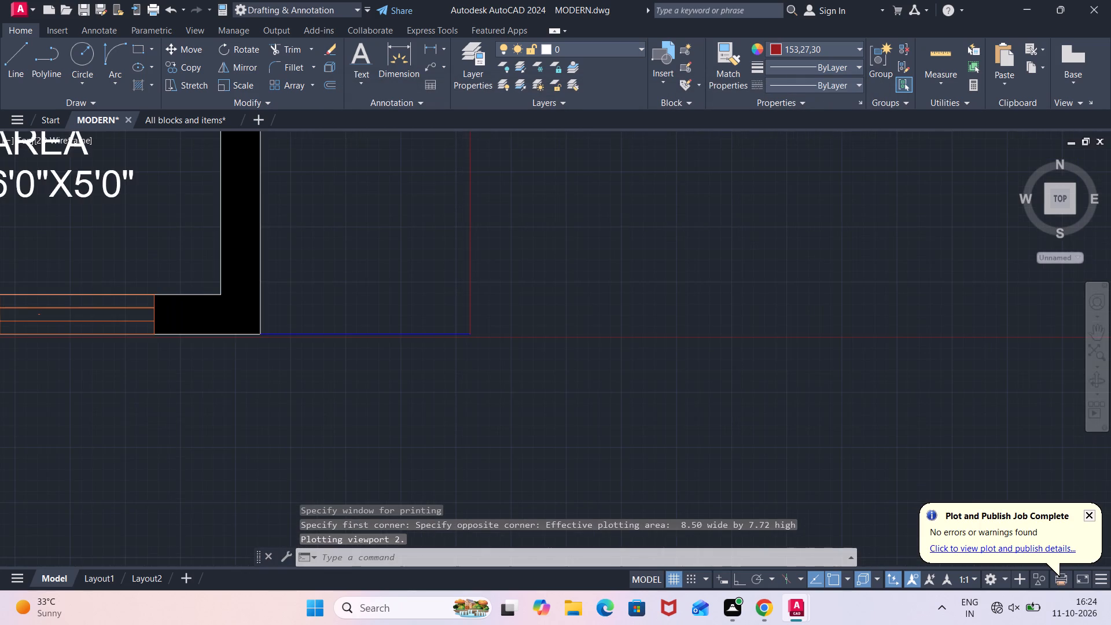
Review the completed MODERN floor plan, checking the rooms, furniture and both overall dimensions.
scroll(639, 416, down, 5)
scroll(554, 421, up, 1)
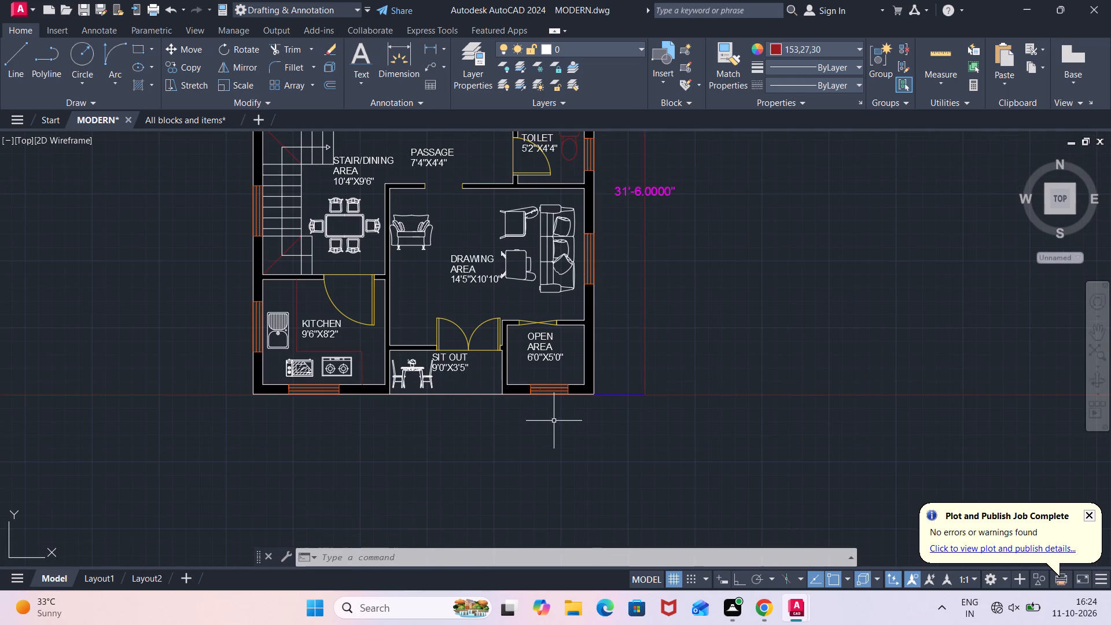
scroll(551, 431, up, 1)
scroll(551, 431, down, 1)
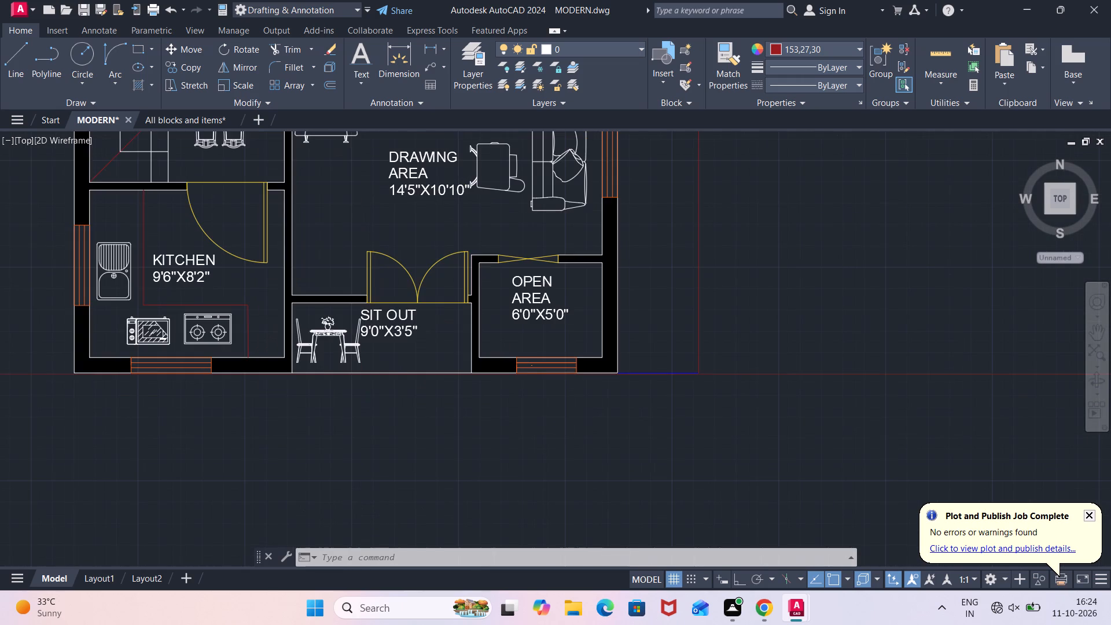
scroll(551, 431, up, 1)
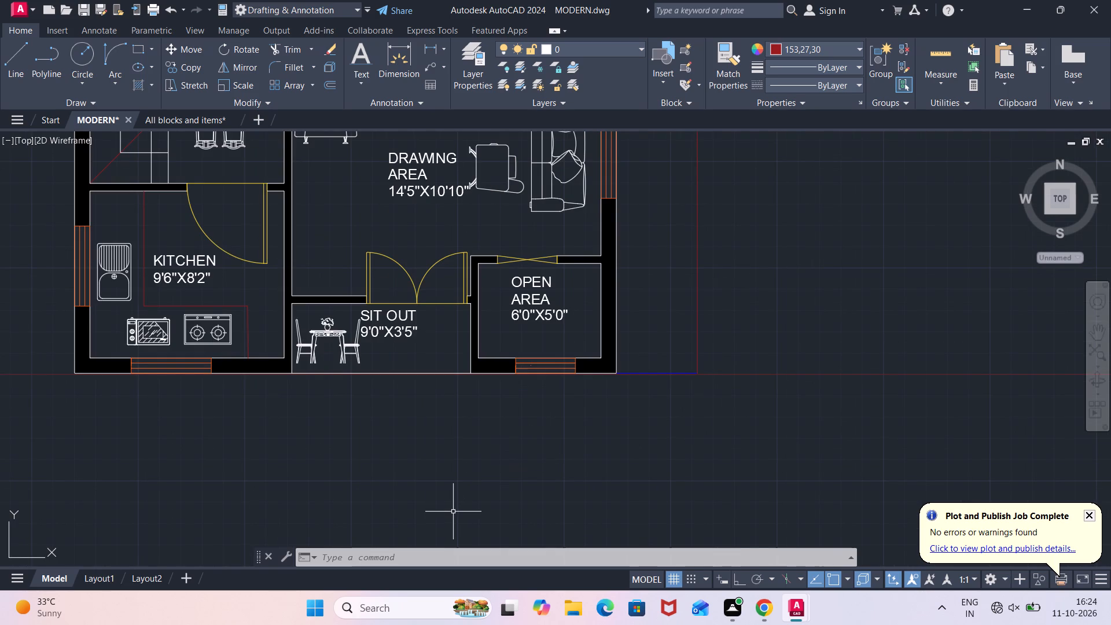
scroll(453, 512, up, 1)
scroll(453, 512, down, 1)
middle_drag(463, 487, 495, 517)
scroll(495, 491, down, 1)
middle_drag(495, 479, 506, 507)
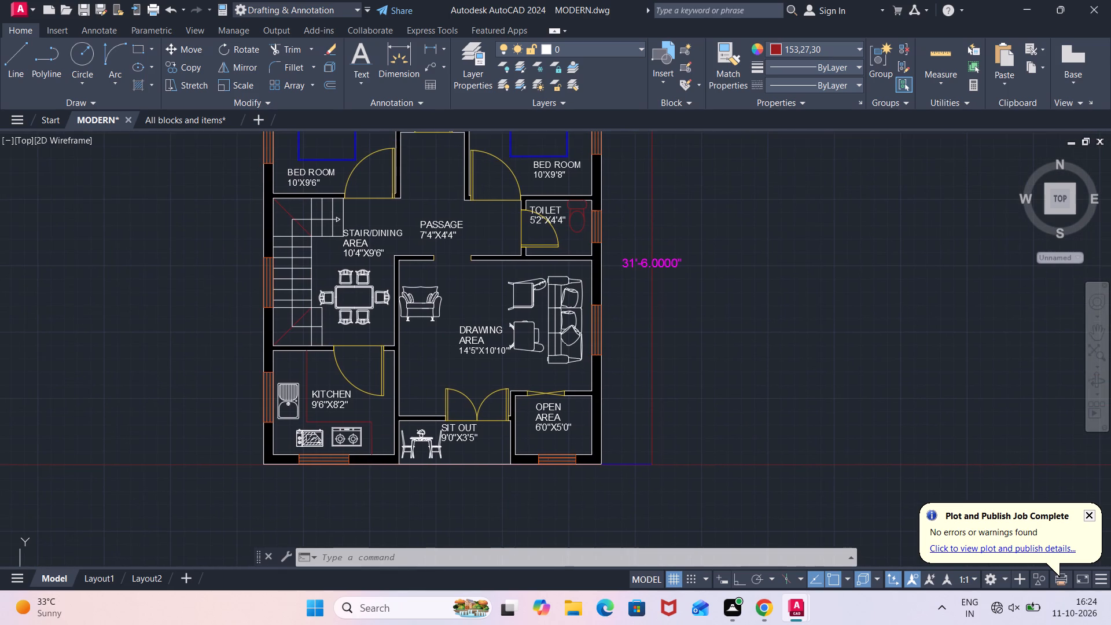
scroll(505, 498, down, 1)
scroll(505, 498, up, 1)
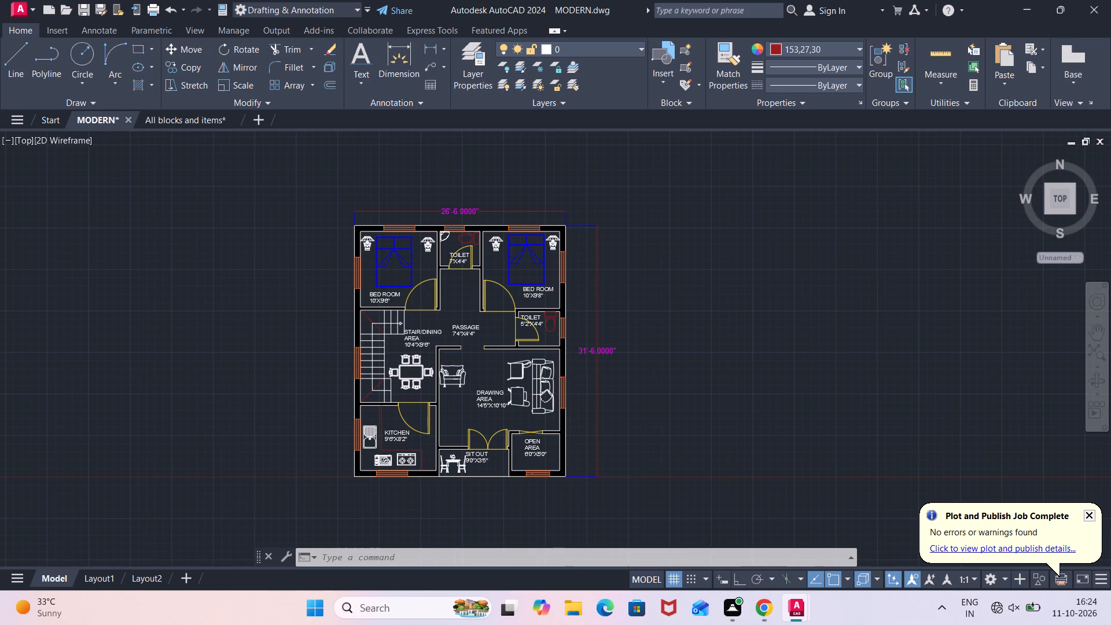
scroll(505, 498, up, 1)
scroll(505, 498, down, 1)
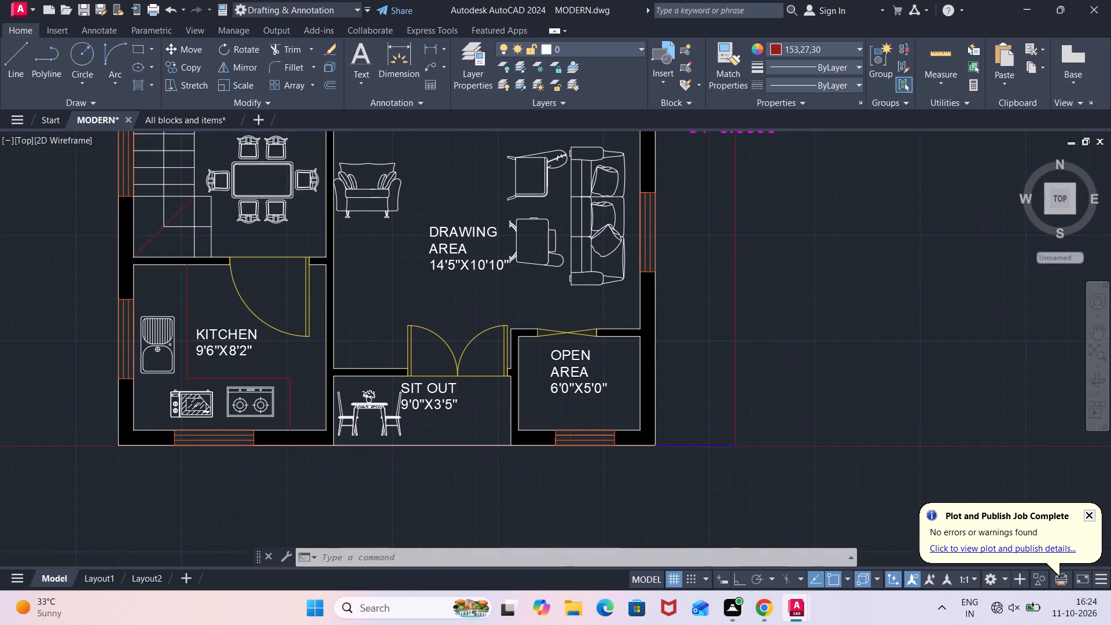
middle_click(505, 497)
scroll(505, 497, down, 1)
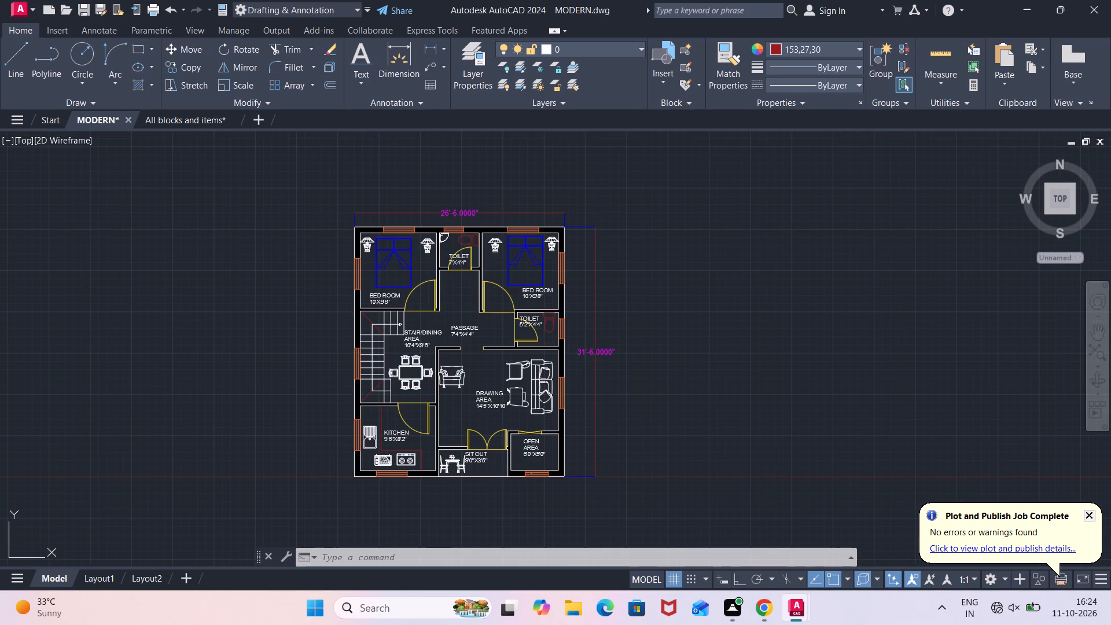
scroll(505, 497, up, 1)
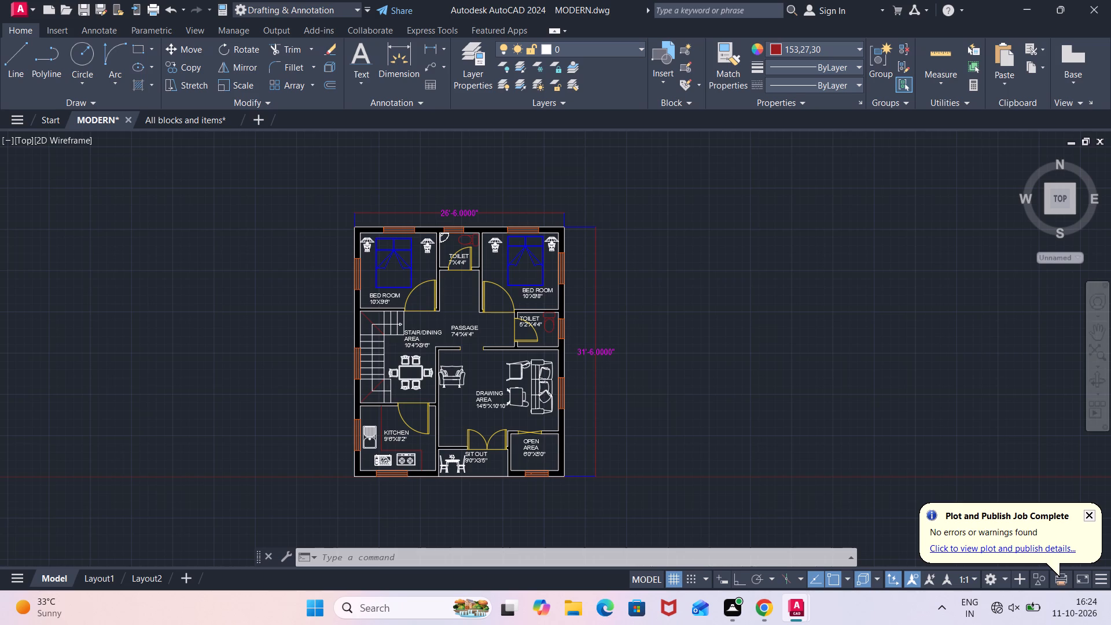
scroll(505, 497, down, 1)
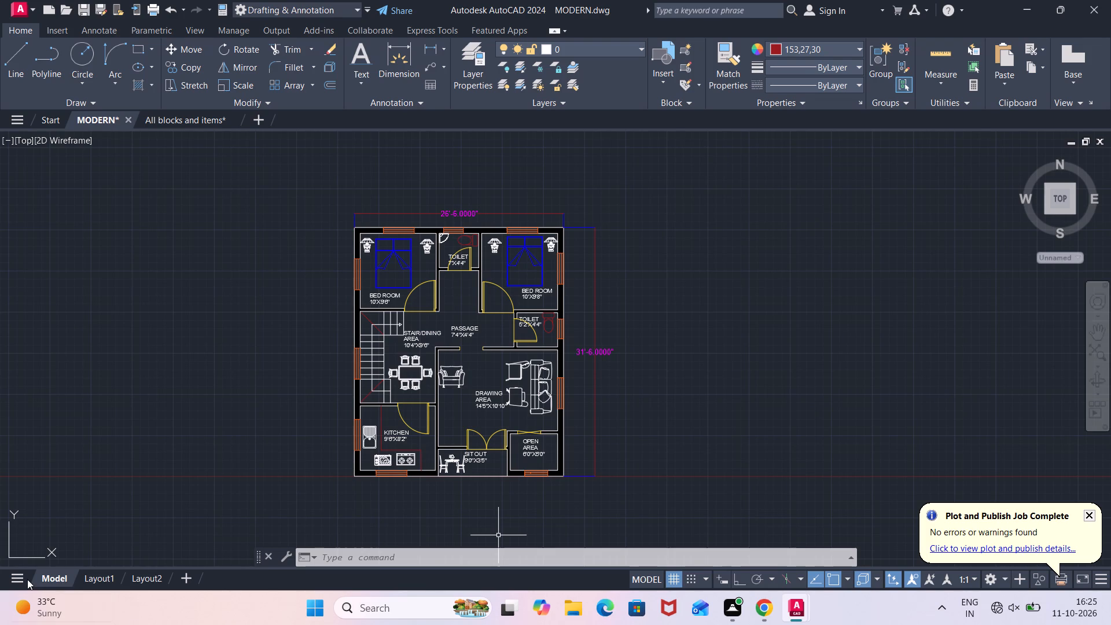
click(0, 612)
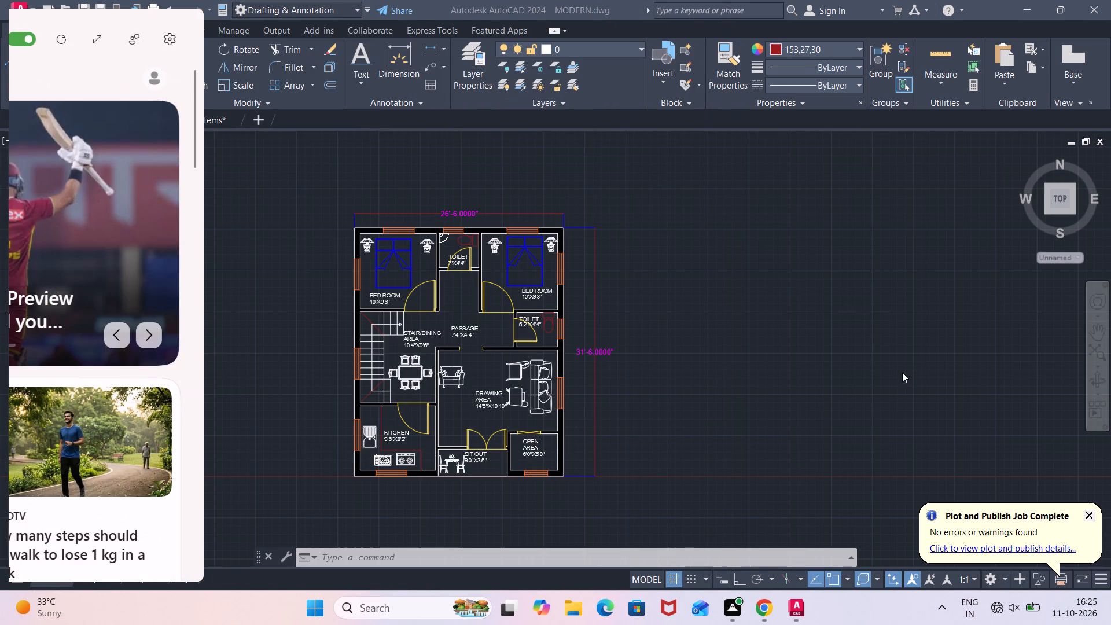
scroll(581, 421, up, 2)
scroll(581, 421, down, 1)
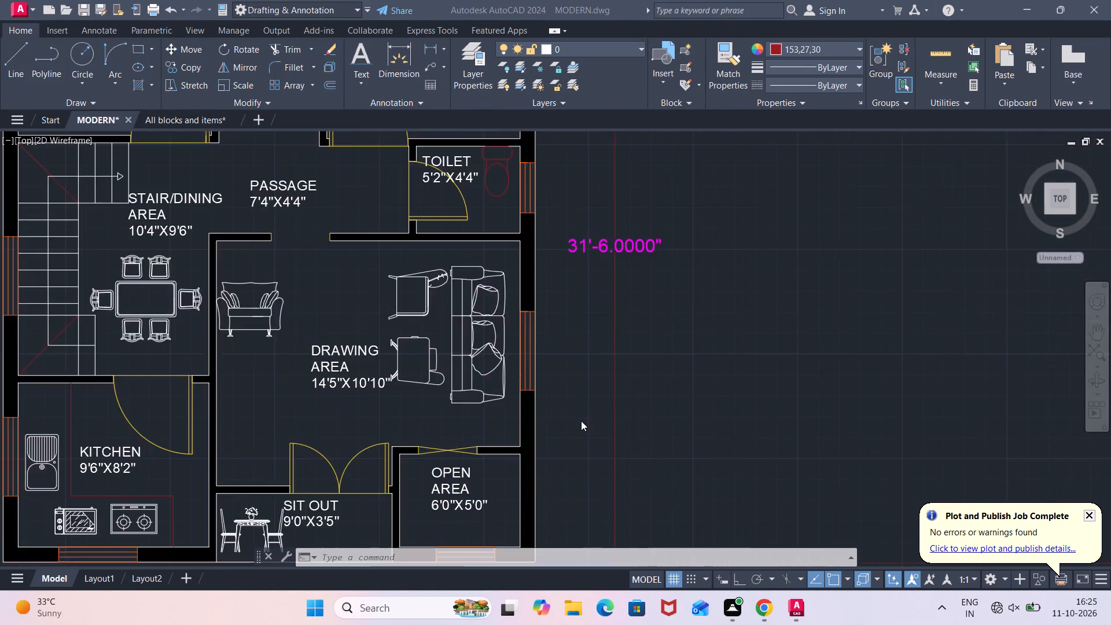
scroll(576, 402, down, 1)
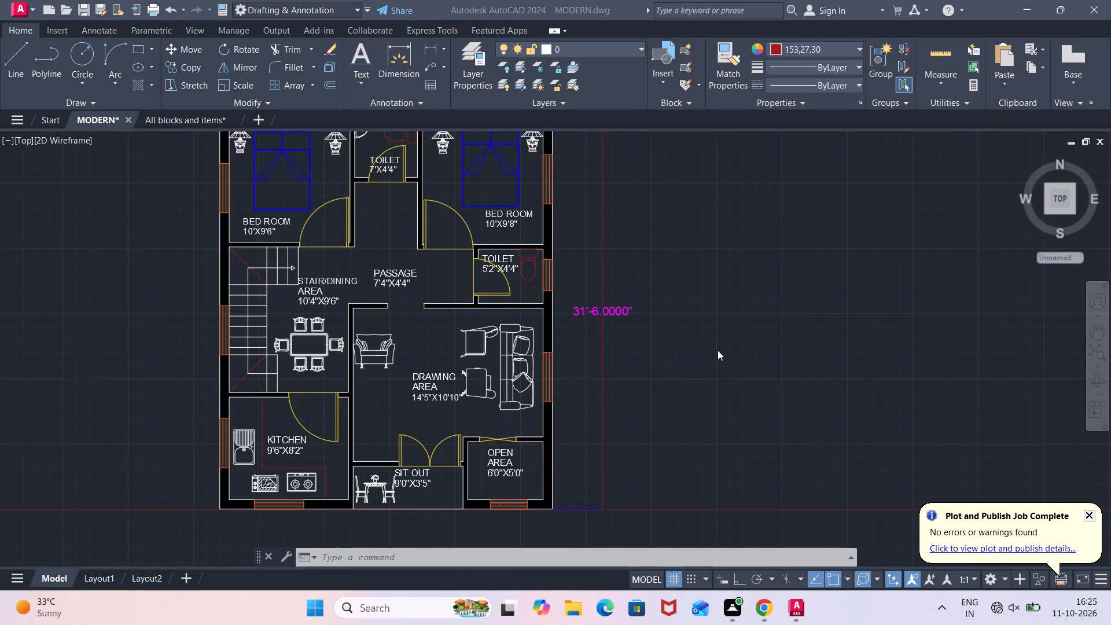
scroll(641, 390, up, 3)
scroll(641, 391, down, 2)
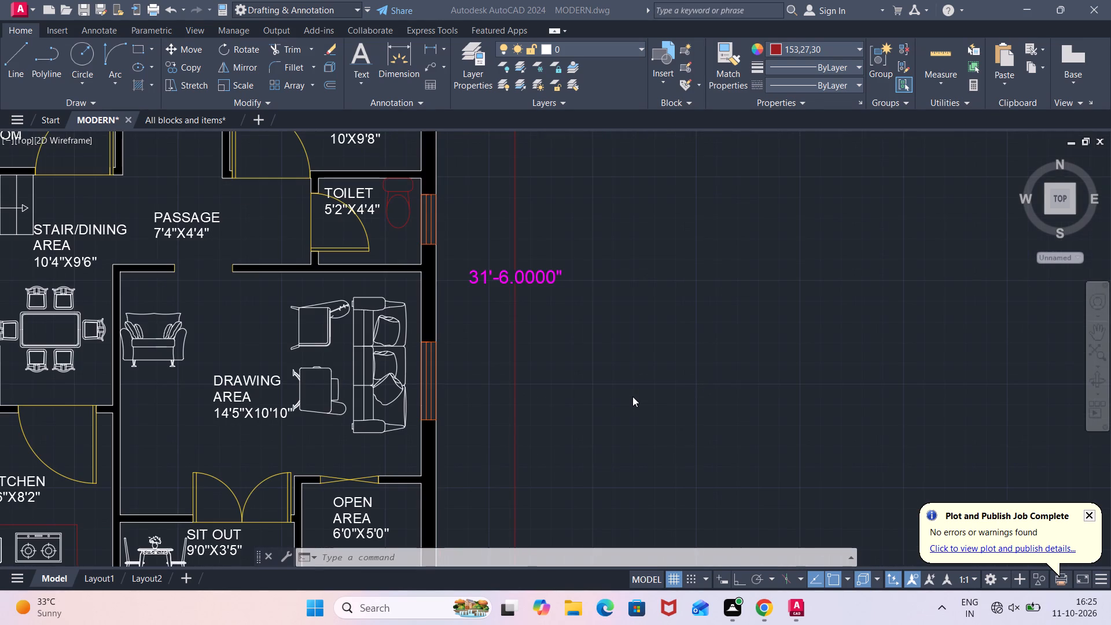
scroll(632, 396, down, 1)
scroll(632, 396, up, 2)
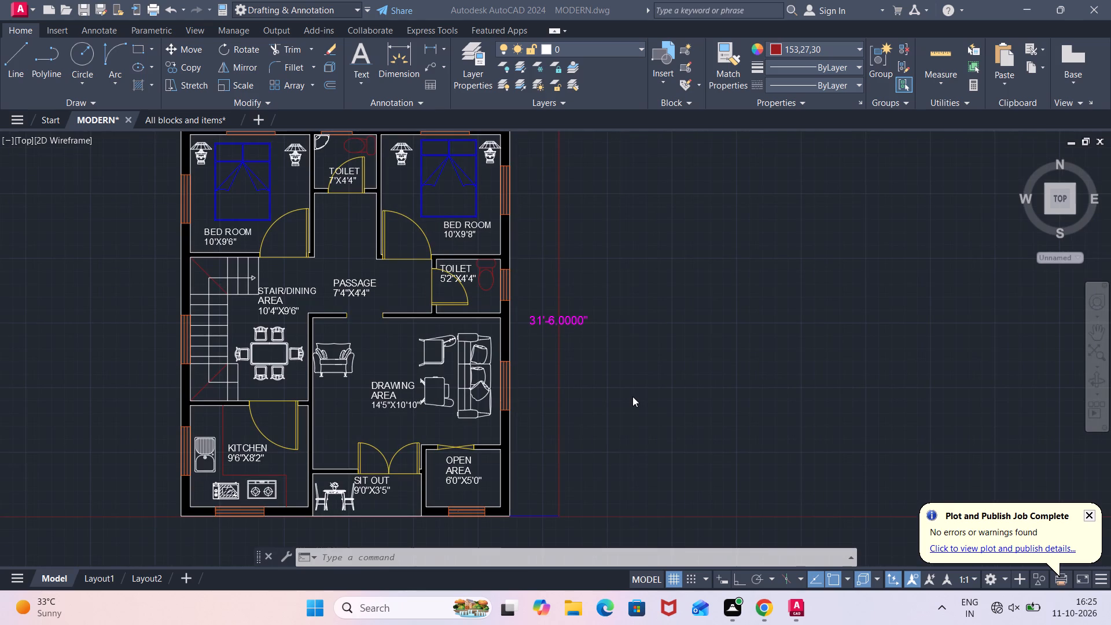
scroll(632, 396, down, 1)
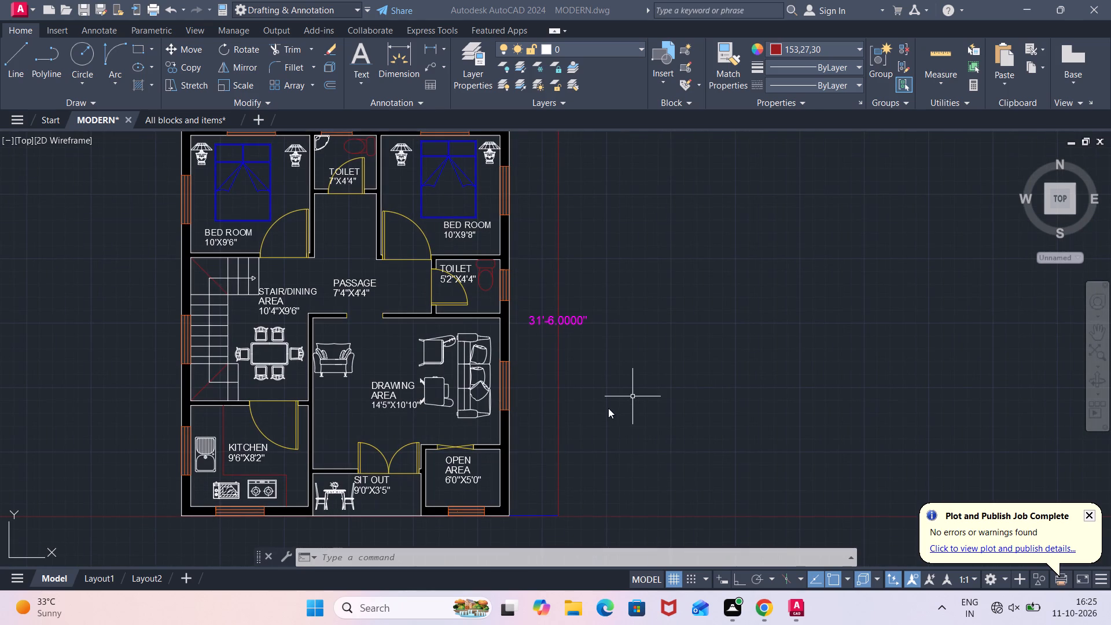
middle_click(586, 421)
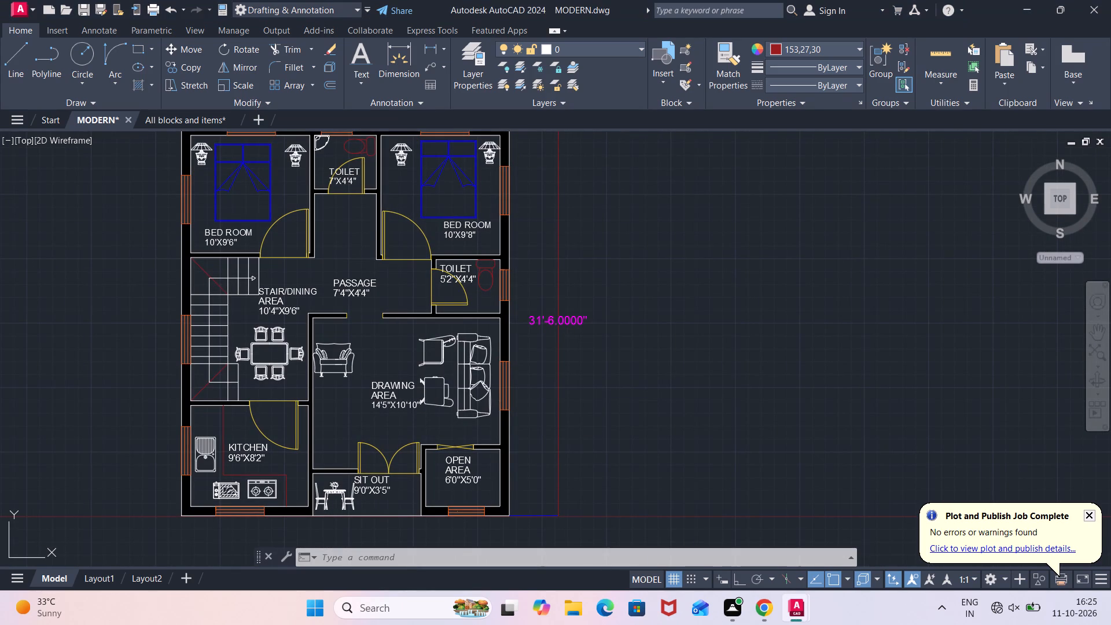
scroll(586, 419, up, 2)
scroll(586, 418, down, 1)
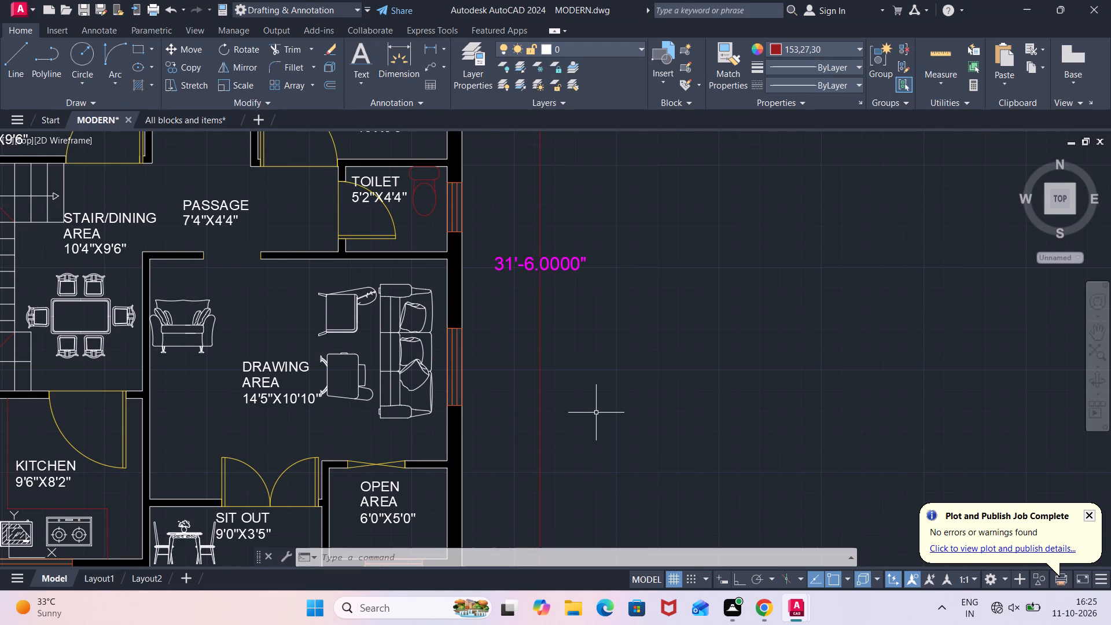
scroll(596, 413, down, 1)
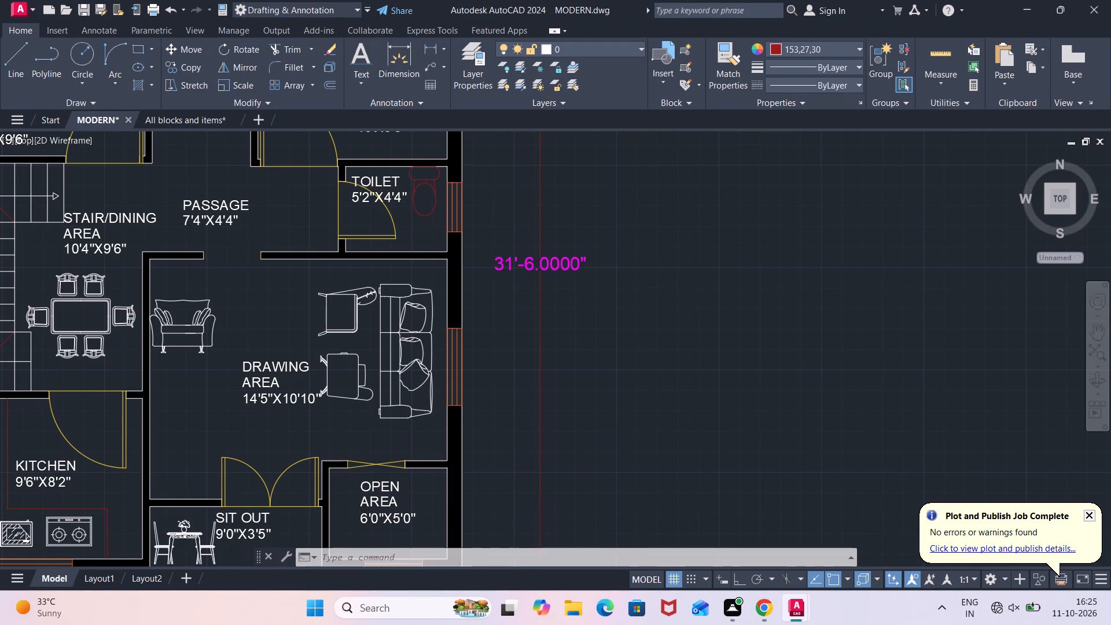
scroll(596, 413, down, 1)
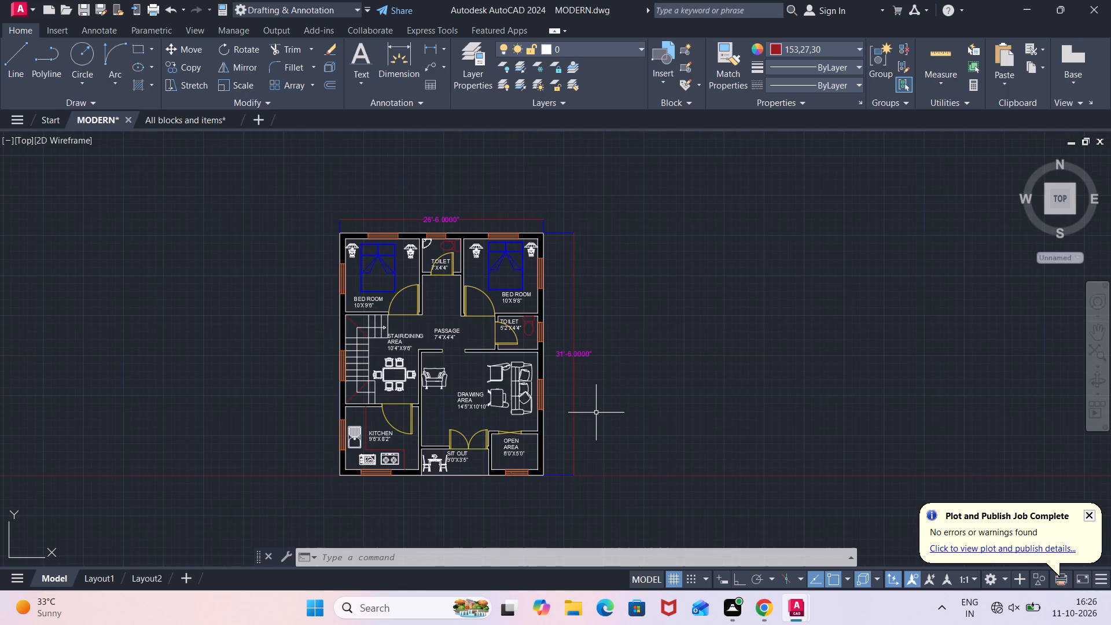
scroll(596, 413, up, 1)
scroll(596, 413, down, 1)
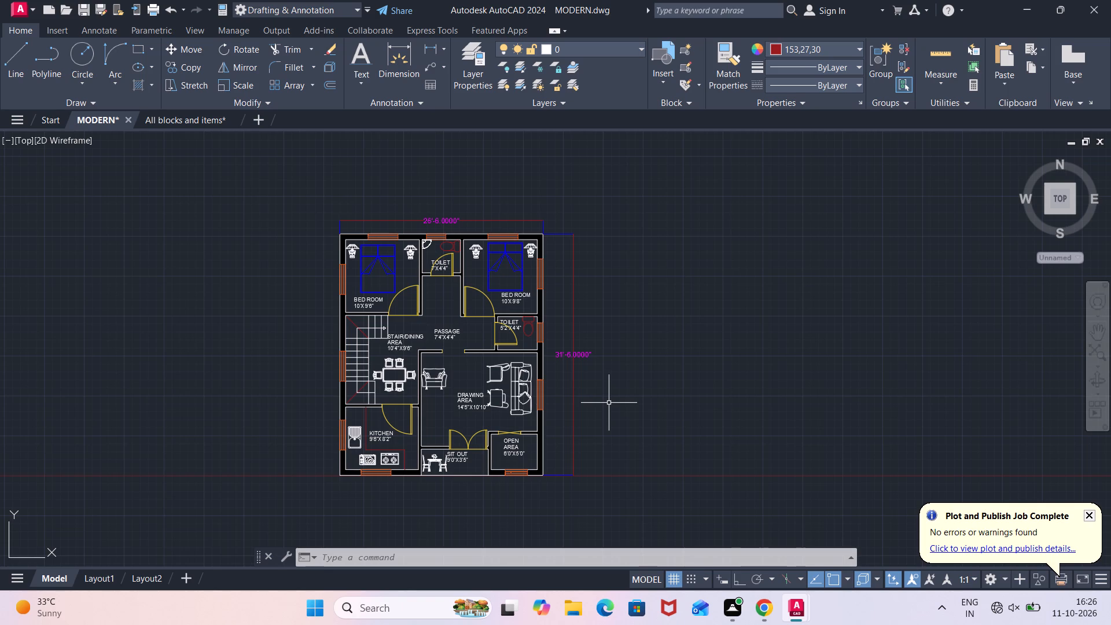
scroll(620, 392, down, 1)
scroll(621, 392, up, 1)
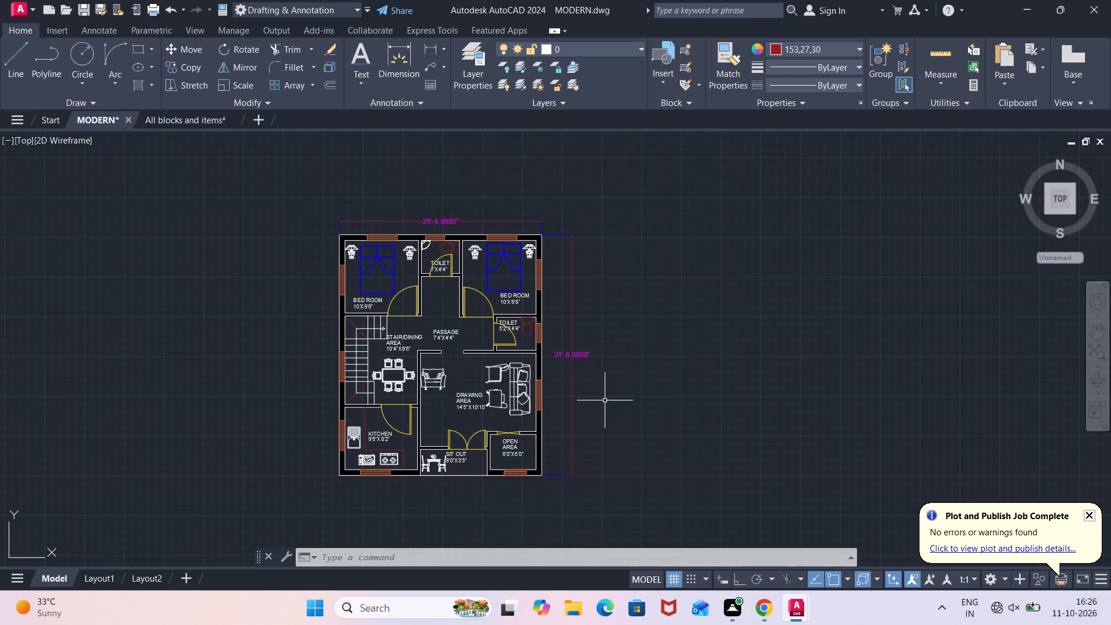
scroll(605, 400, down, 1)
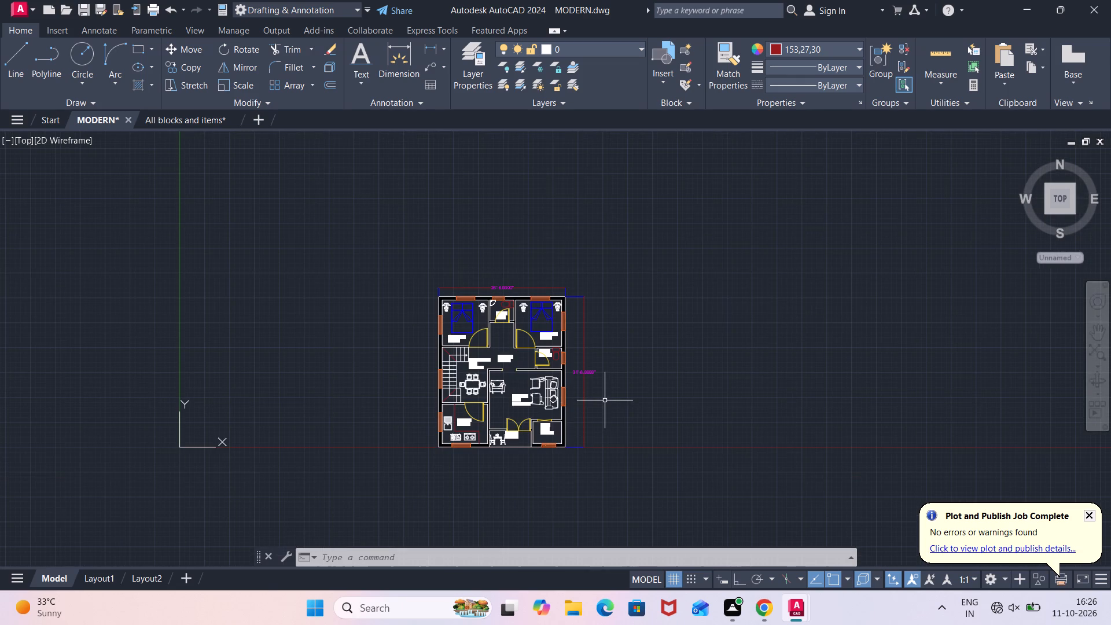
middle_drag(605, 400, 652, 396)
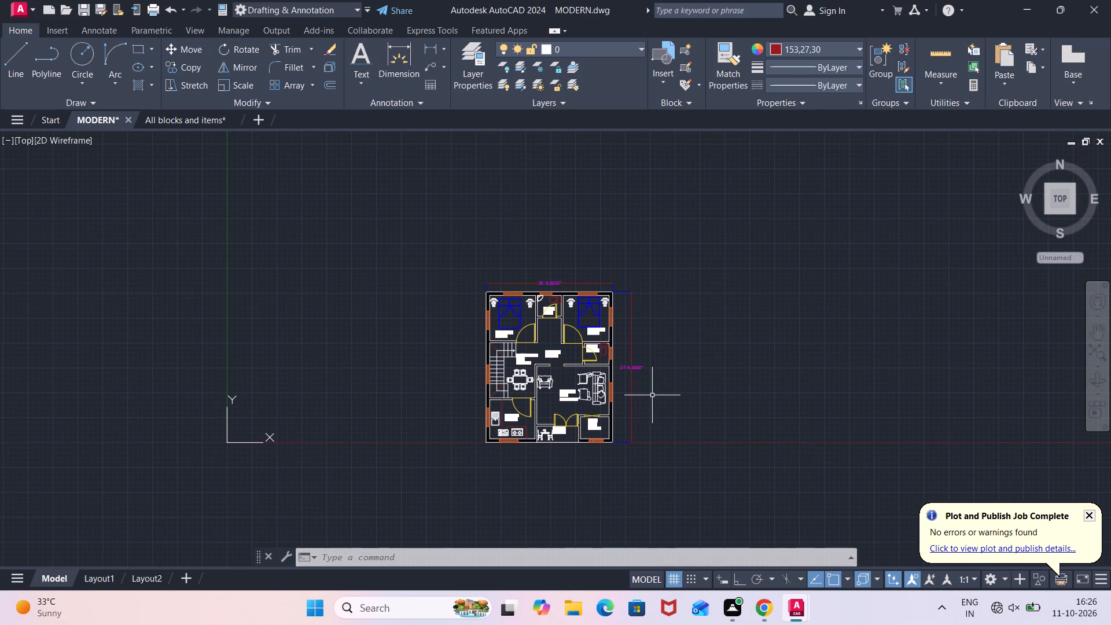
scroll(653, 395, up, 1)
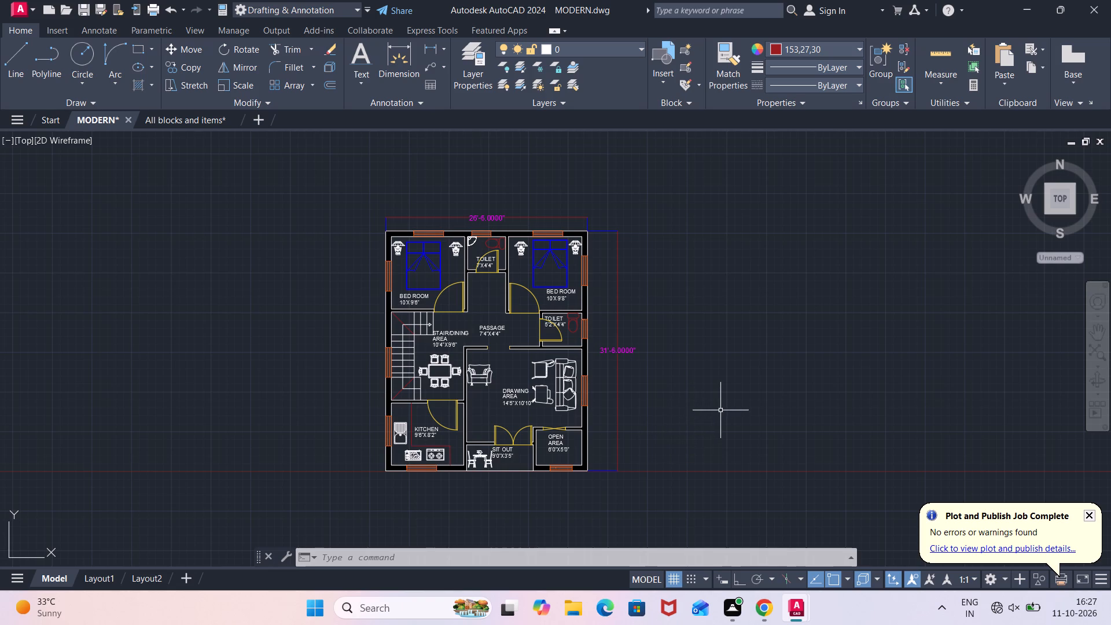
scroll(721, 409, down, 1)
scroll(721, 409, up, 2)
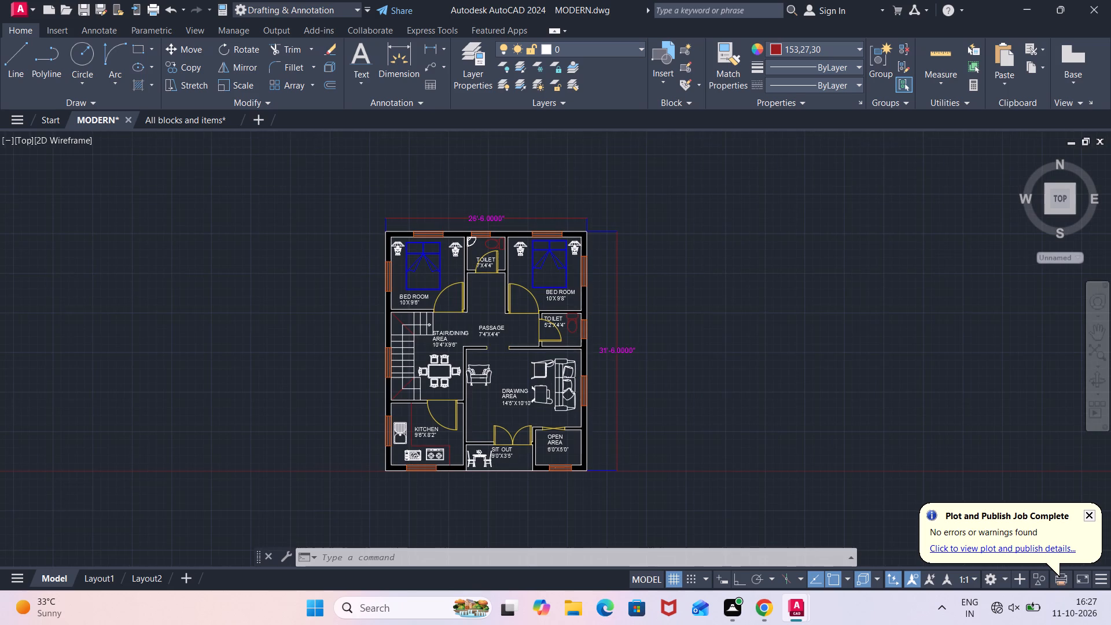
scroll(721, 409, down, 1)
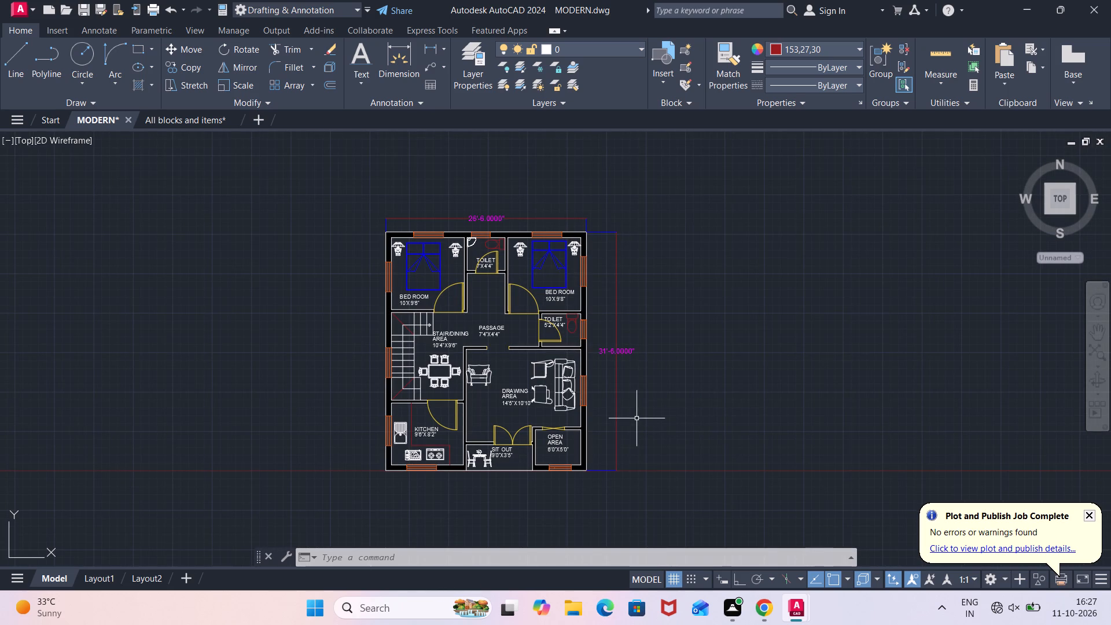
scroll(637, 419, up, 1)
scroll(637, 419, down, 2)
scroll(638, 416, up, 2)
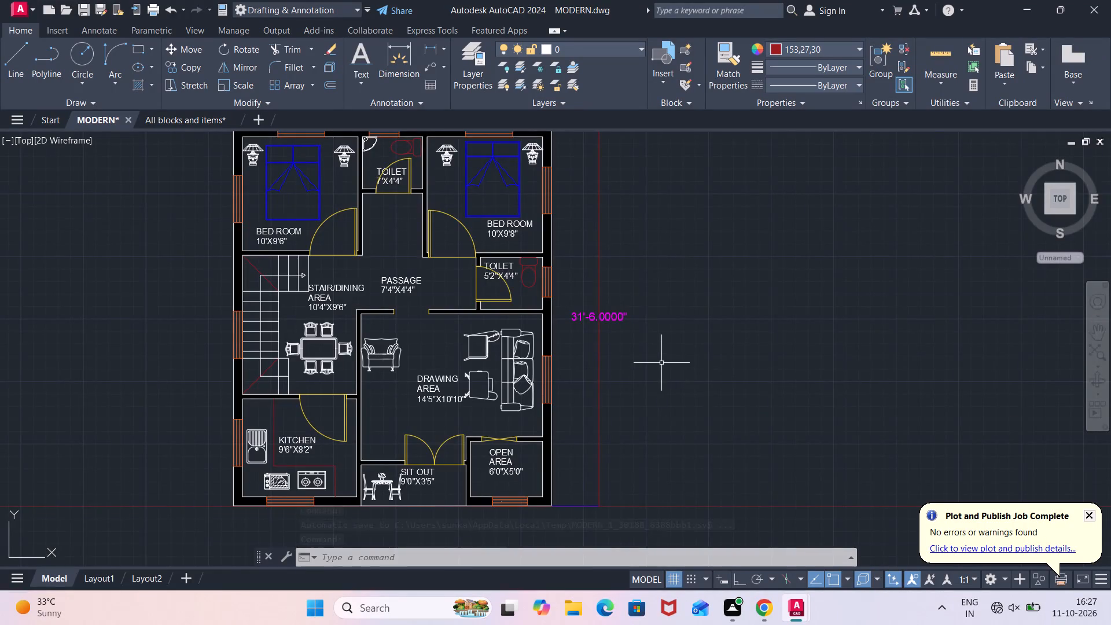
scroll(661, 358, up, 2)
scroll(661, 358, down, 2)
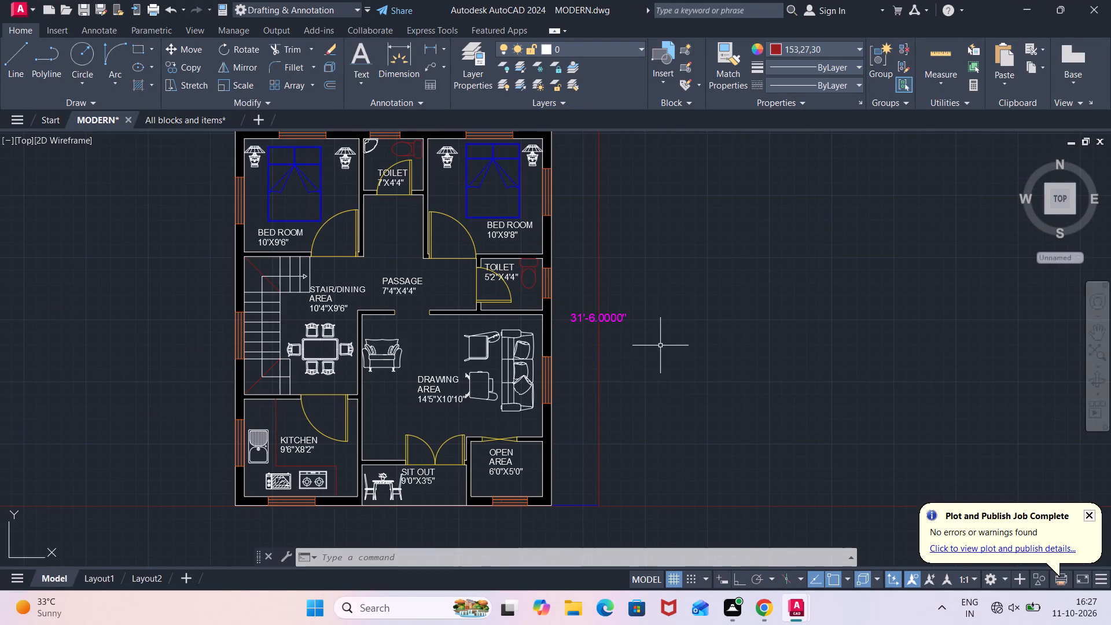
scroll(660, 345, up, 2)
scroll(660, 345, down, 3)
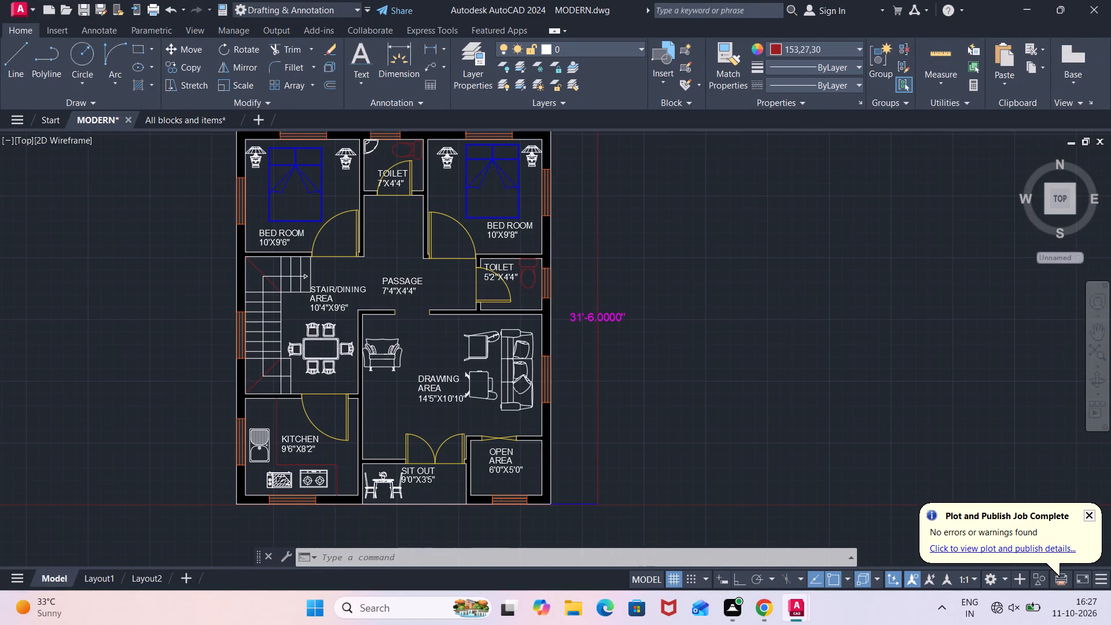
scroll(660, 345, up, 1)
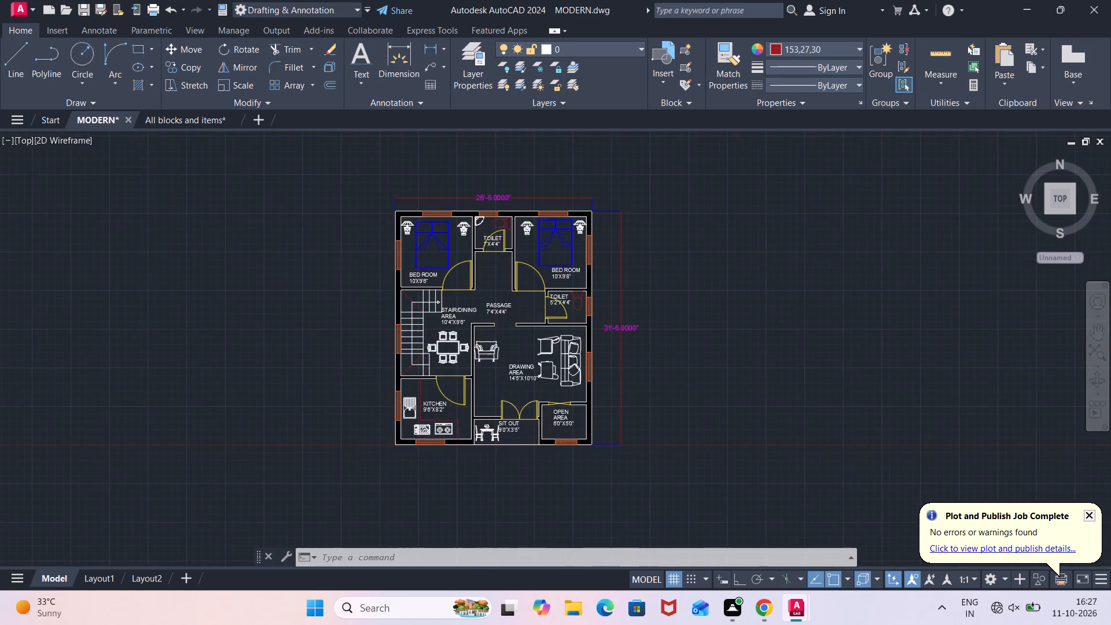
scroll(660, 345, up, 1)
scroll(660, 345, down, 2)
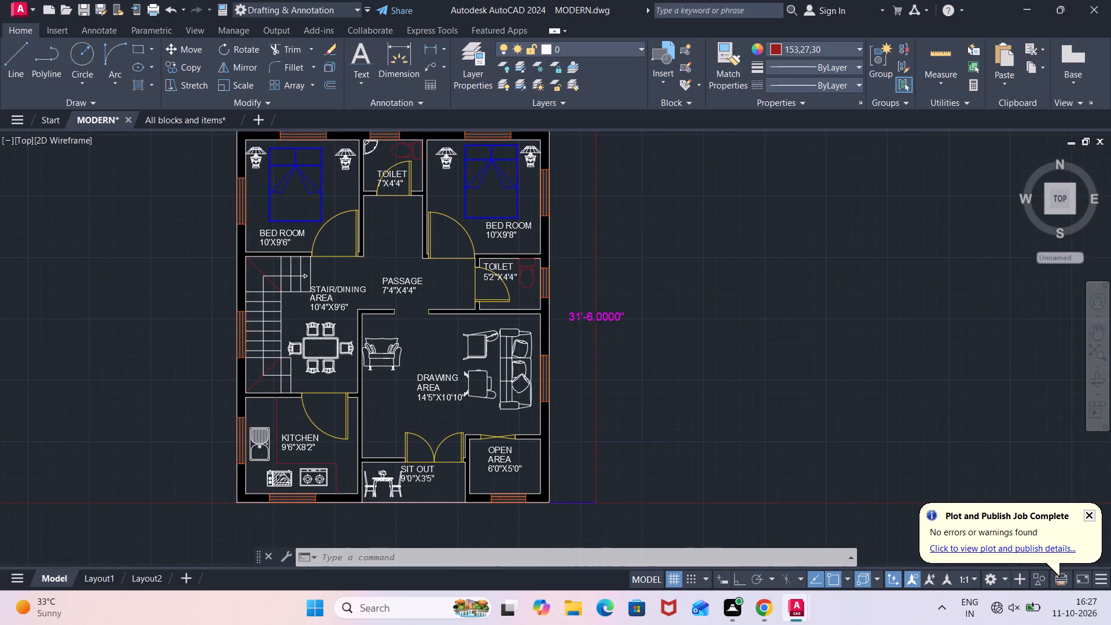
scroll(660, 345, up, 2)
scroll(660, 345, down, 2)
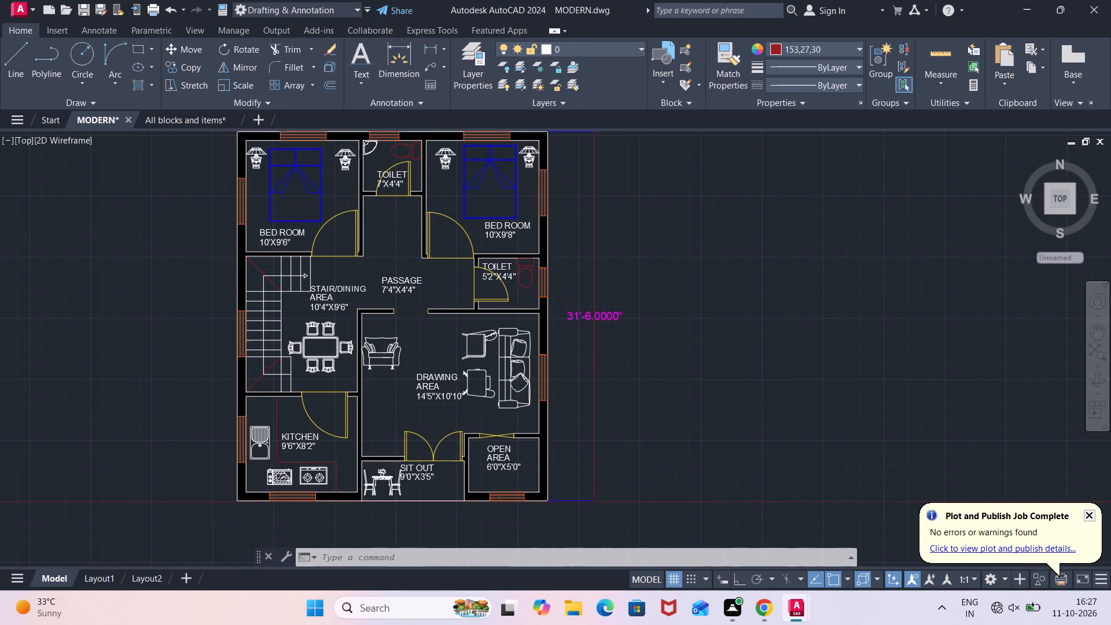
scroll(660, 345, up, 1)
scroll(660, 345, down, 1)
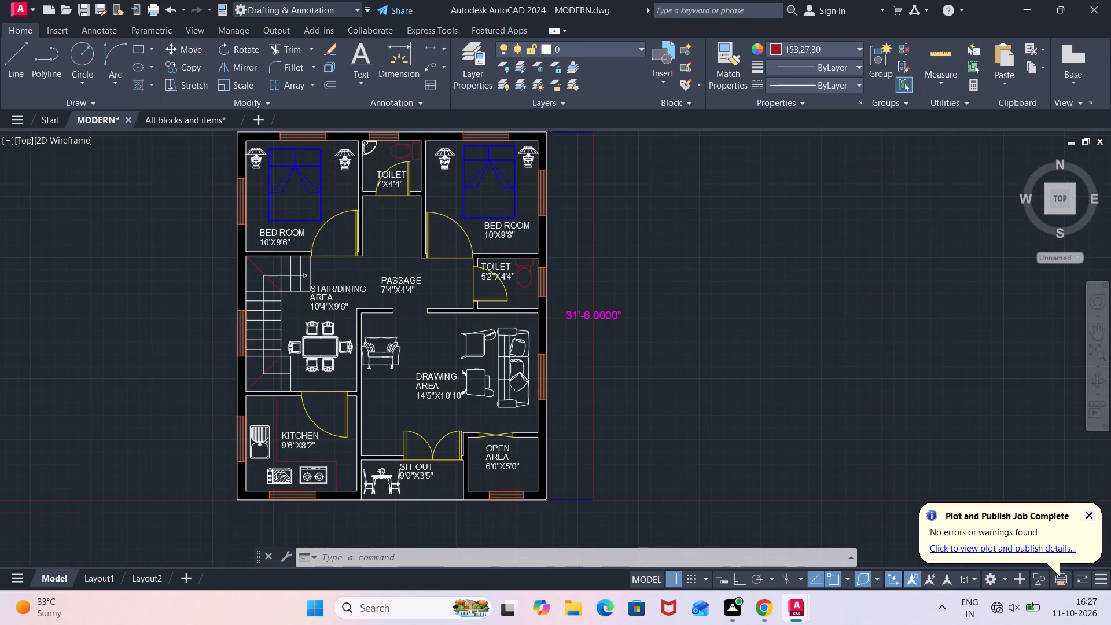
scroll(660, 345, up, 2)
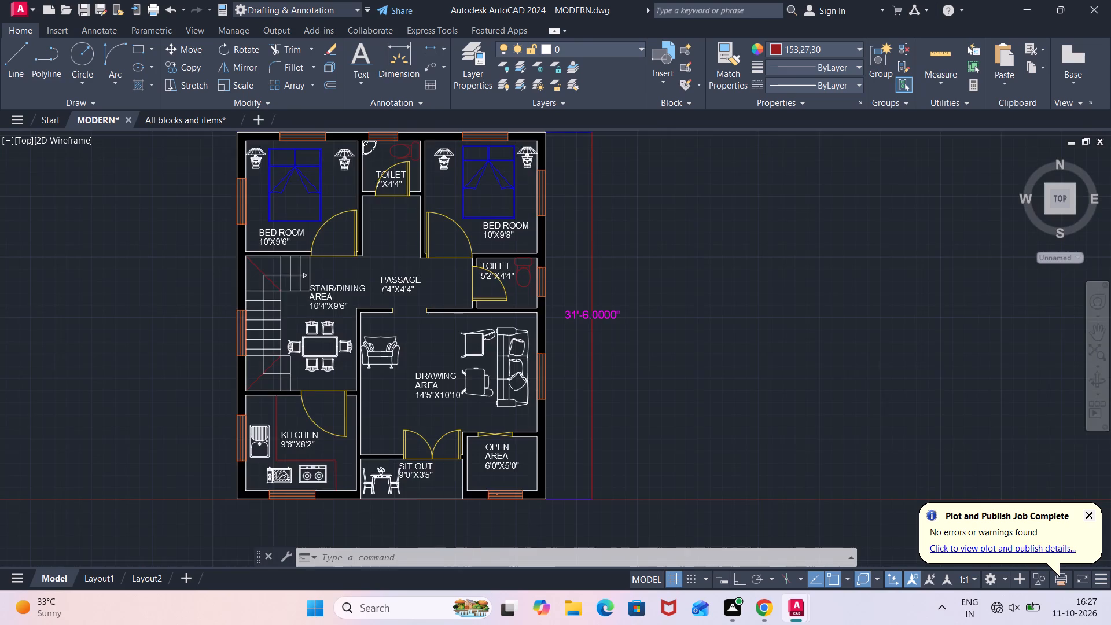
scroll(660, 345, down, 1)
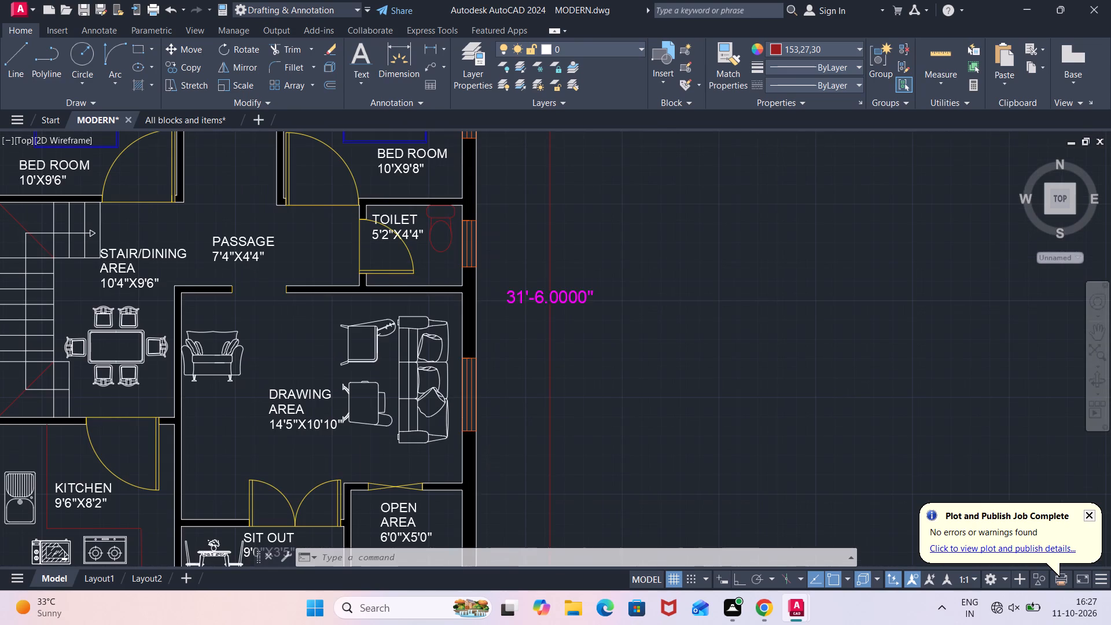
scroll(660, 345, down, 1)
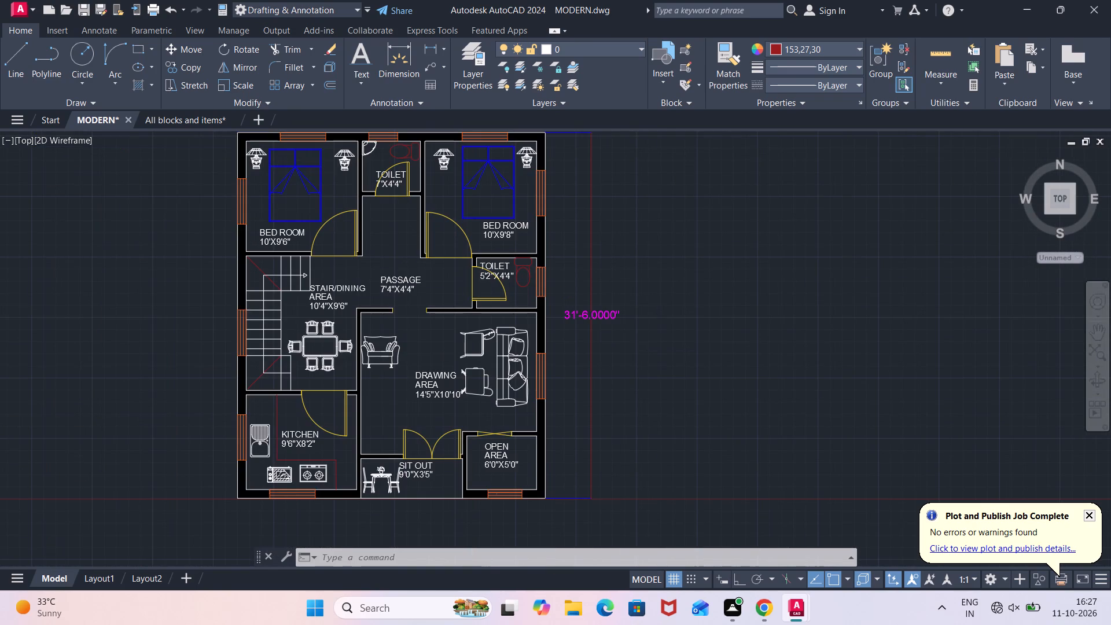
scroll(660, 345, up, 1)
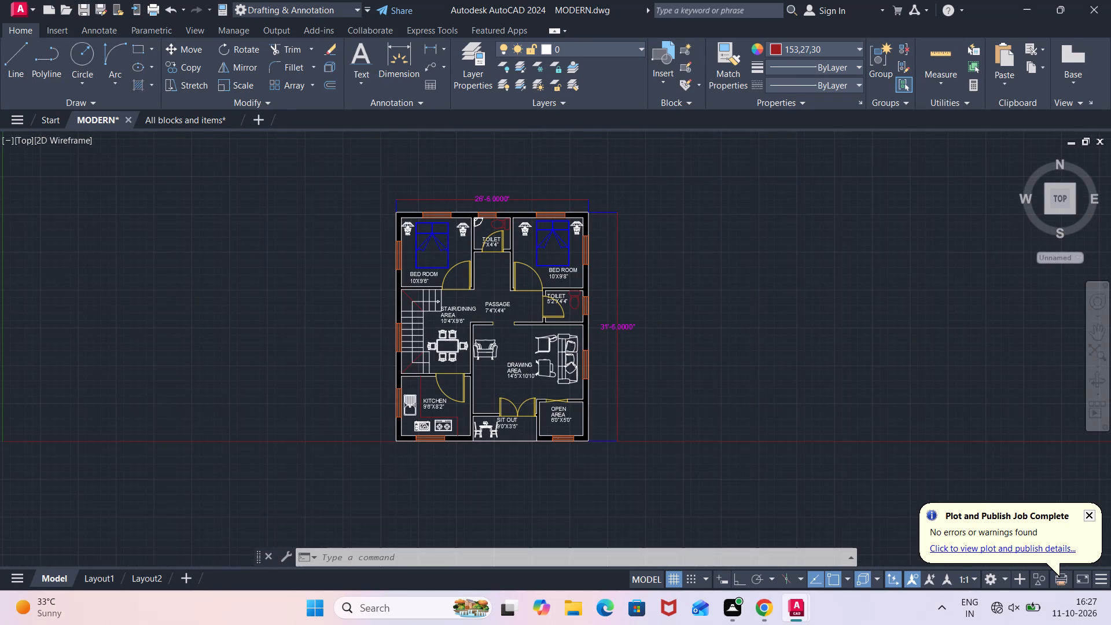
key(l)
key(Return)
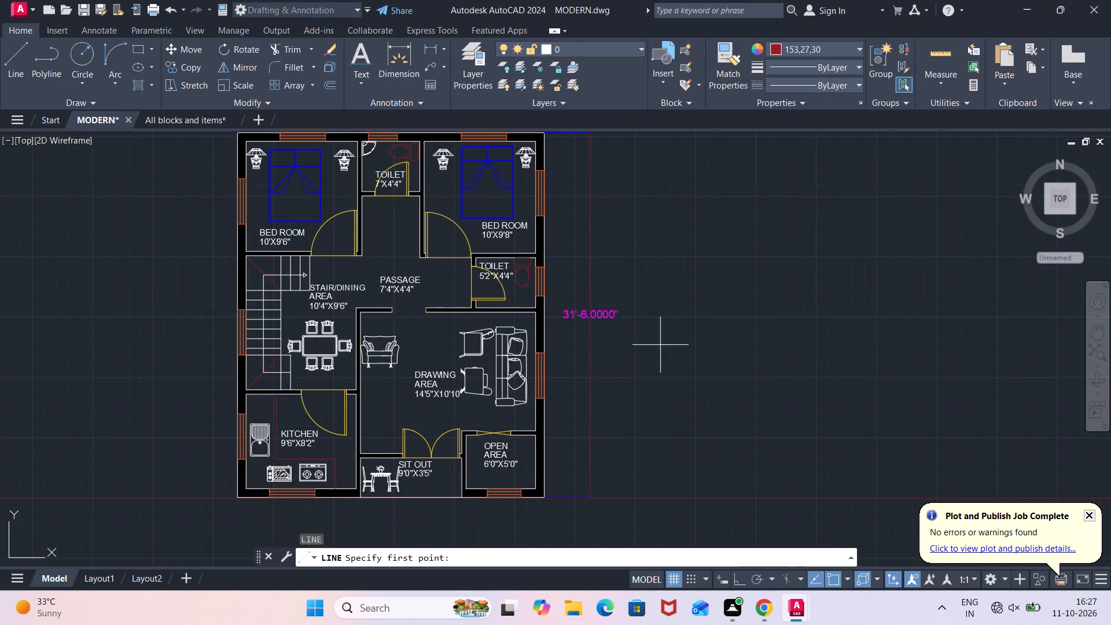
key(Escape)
Open the Options dialog, look over the file search paths and file locations, and close it.
text(OP)
key(Return)
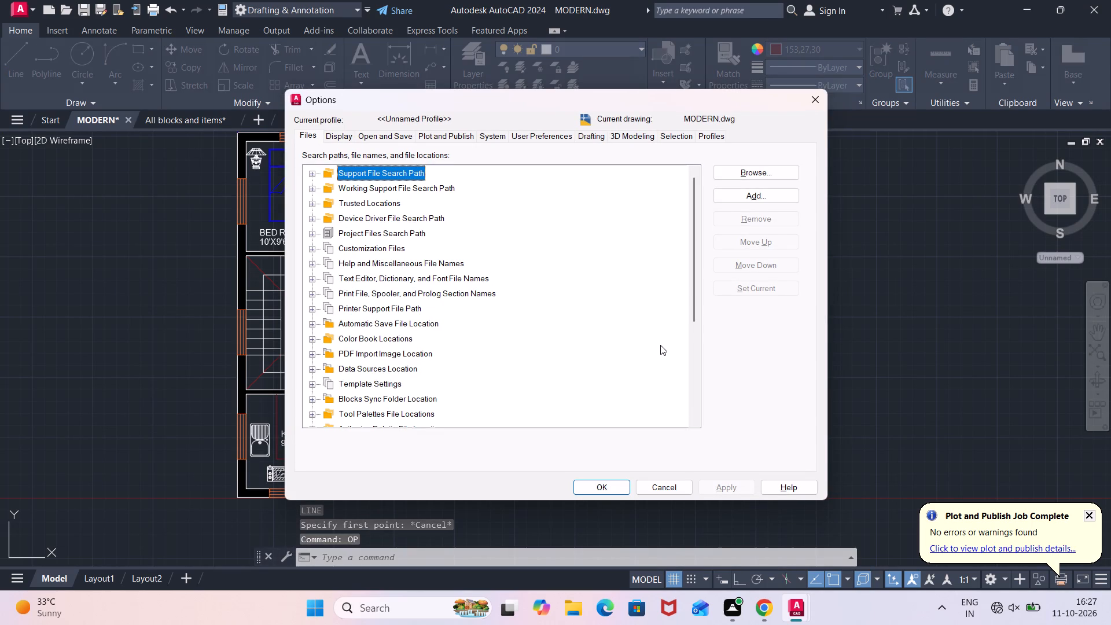
click(602, 486)
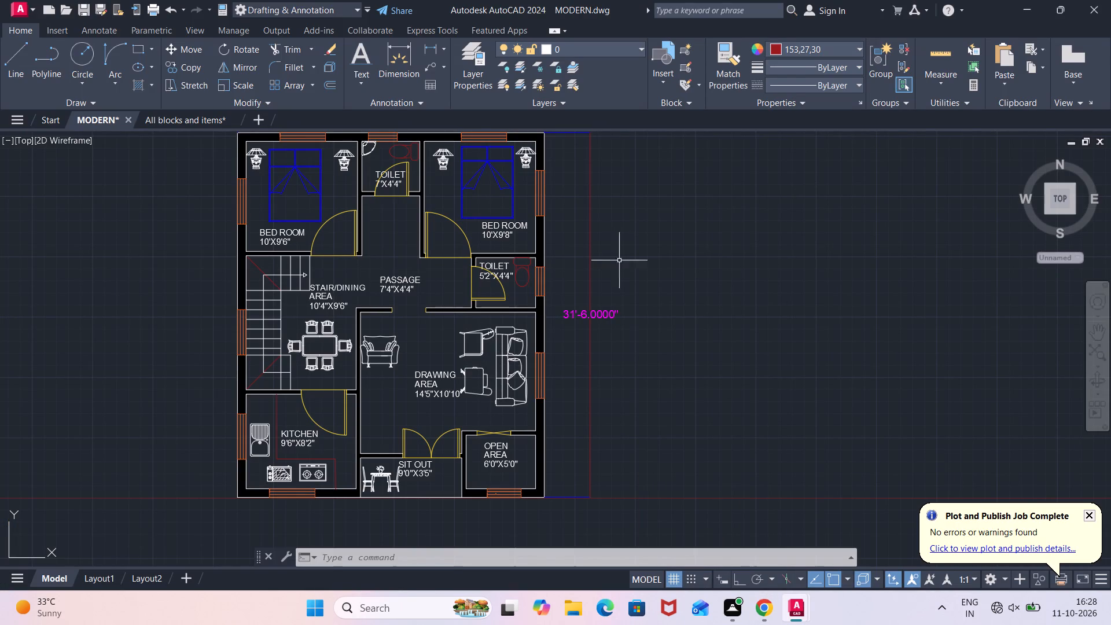
Close the All blocks and items drawing without saving its changes.
scroll(366, 279, down, 1)
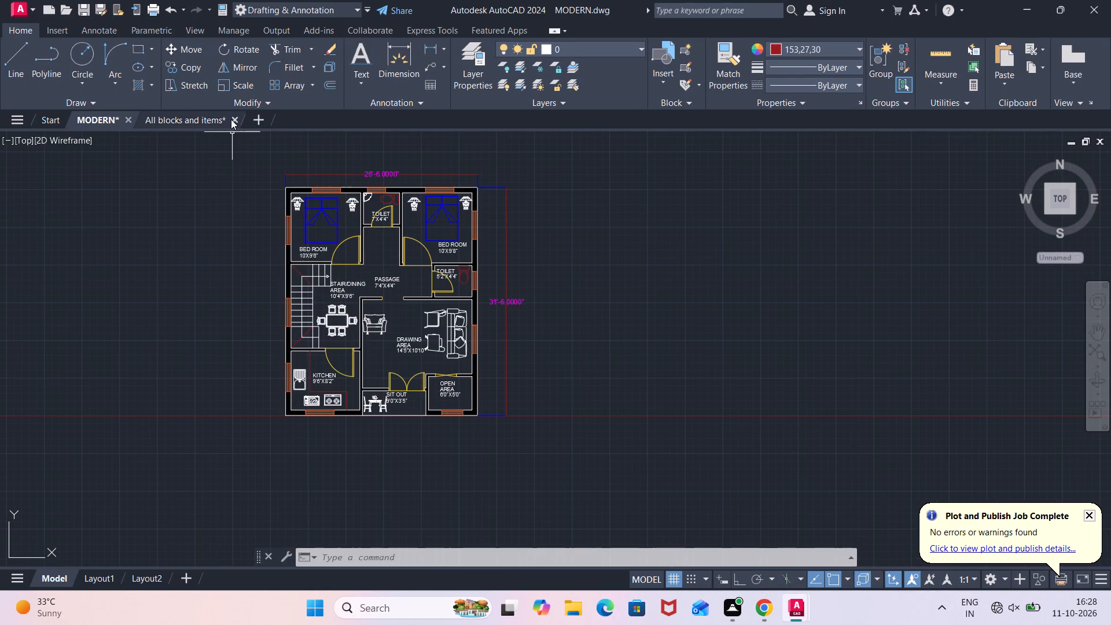
click(234, 120)
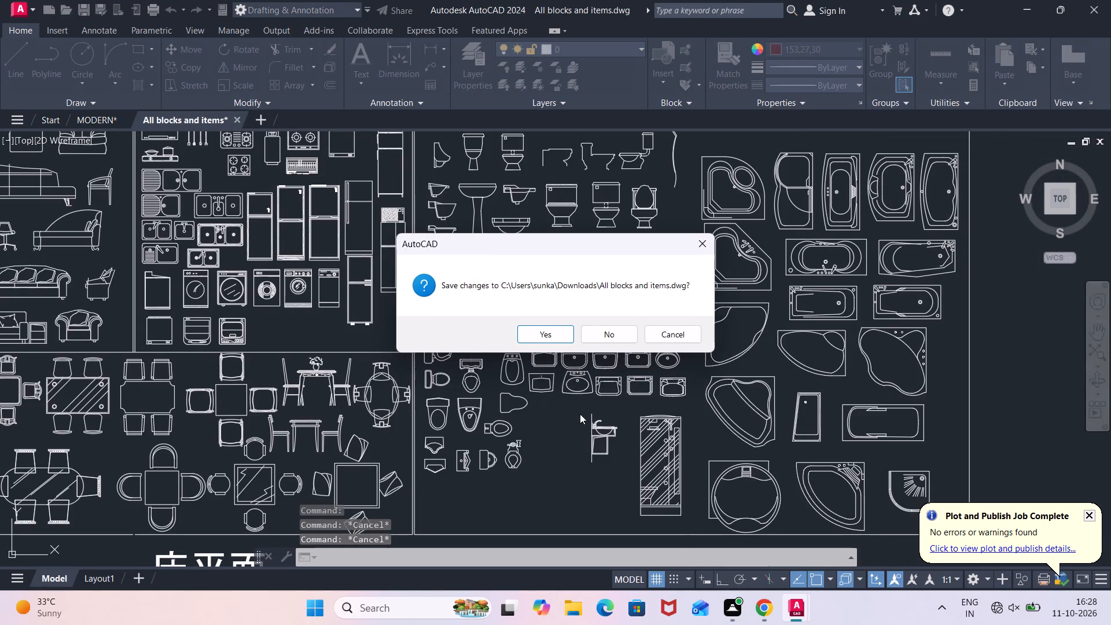
click(602, 339)
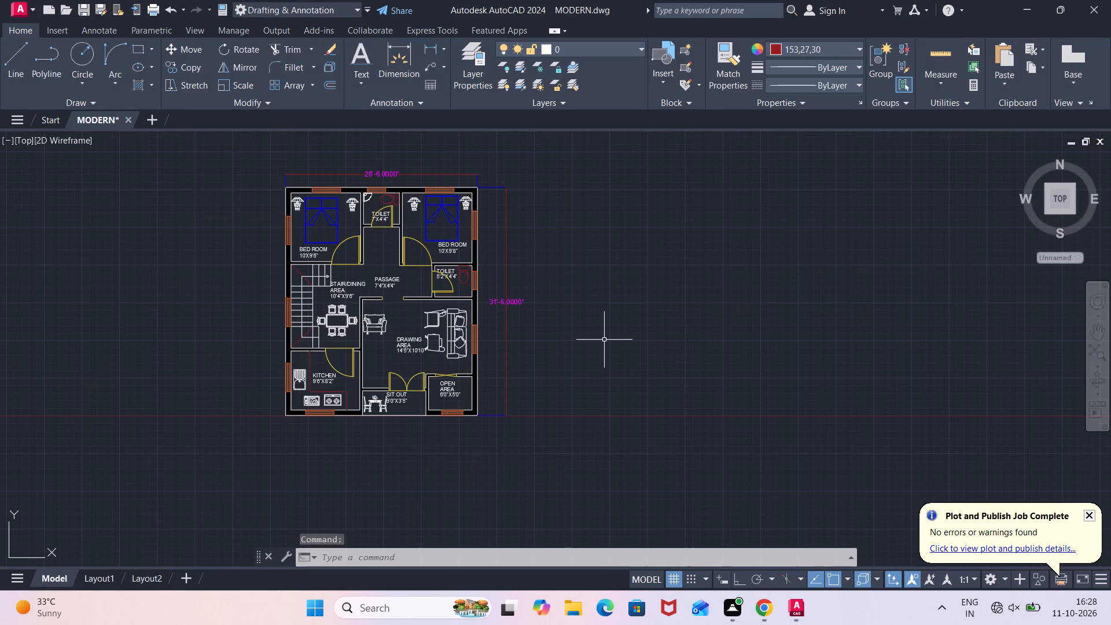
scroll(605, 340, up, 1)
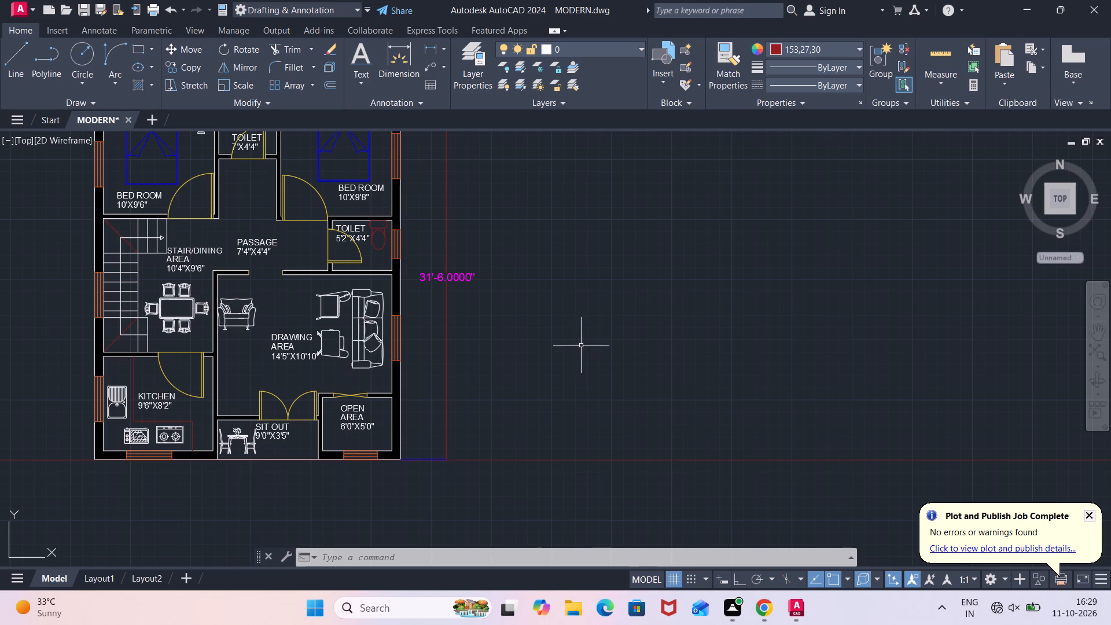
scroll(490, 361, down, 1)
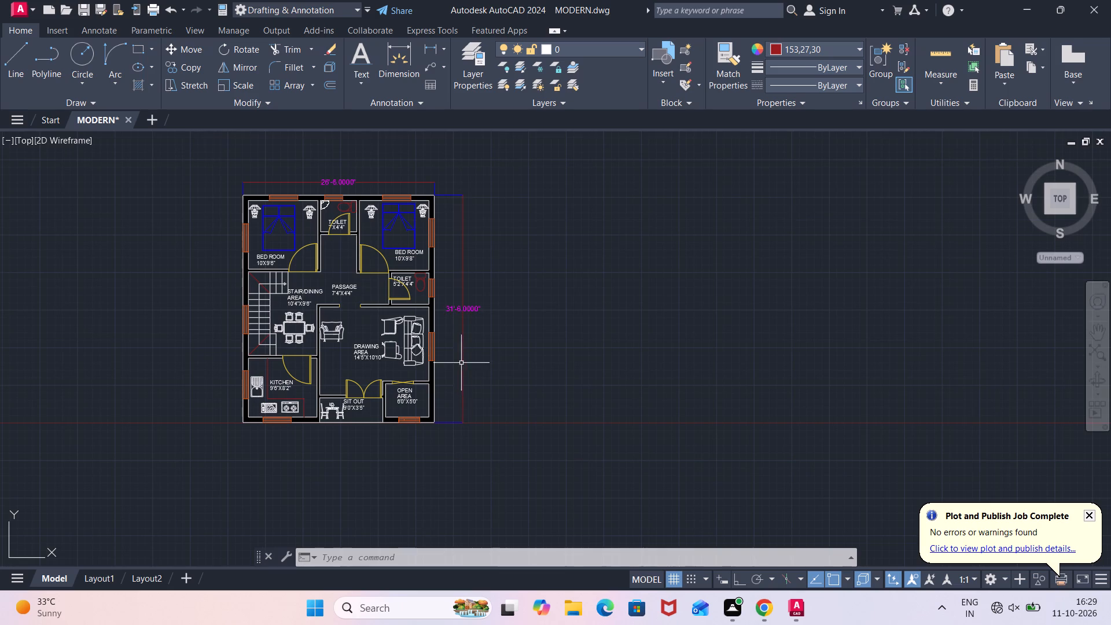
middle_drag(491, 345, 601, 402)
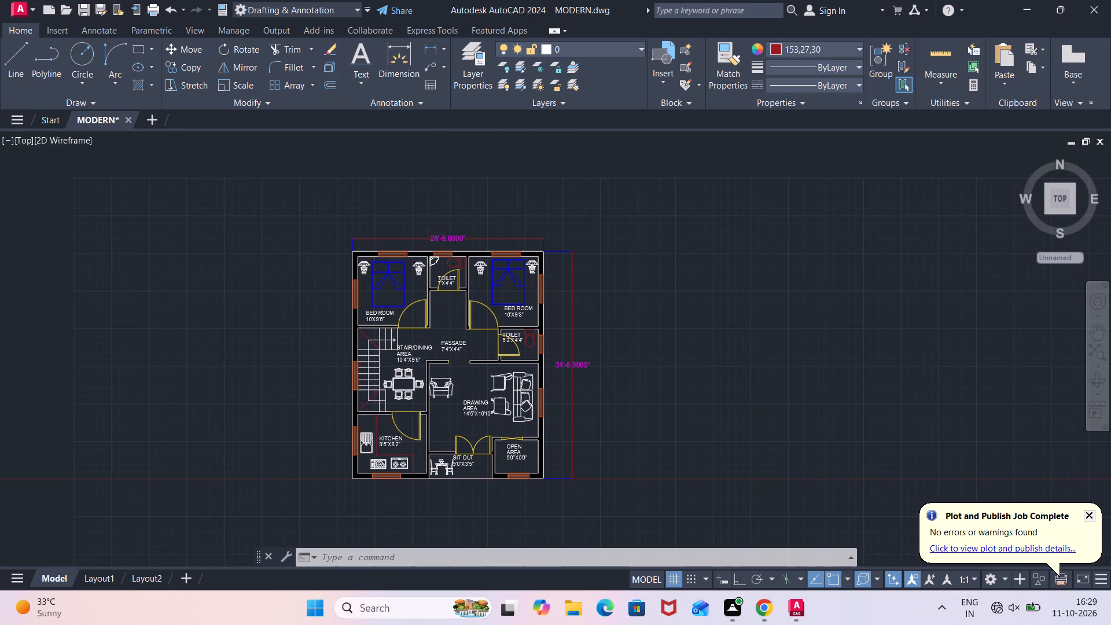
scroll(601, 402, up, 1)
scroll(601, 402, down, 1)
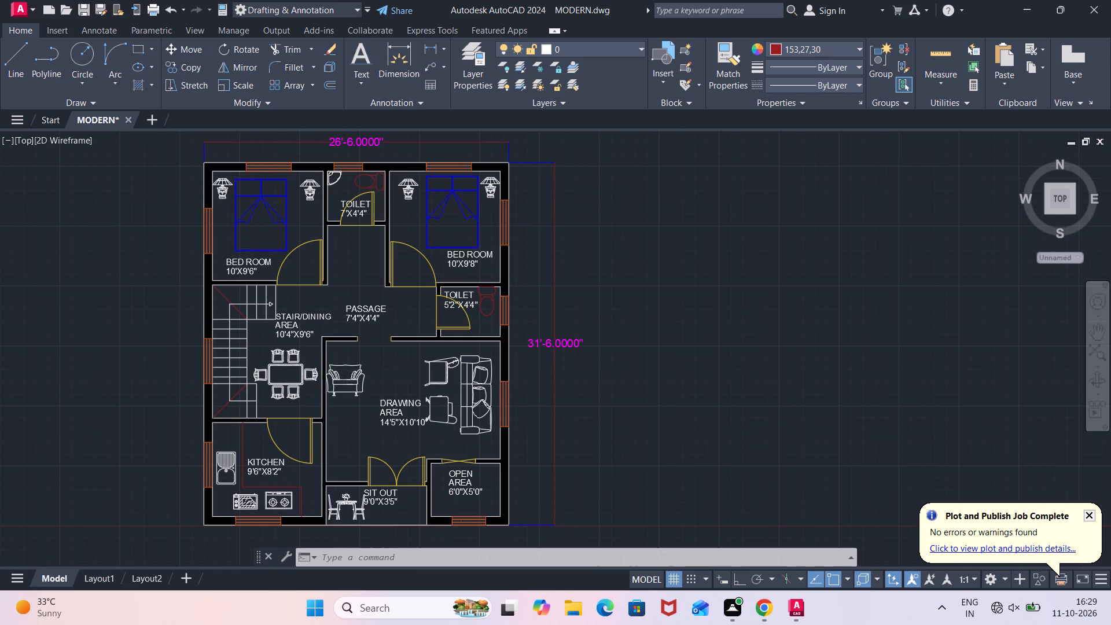
Query the LOGFILENAME system variable for the MODERN drawing's log file path.
text(LOF)
text(ILENAM)
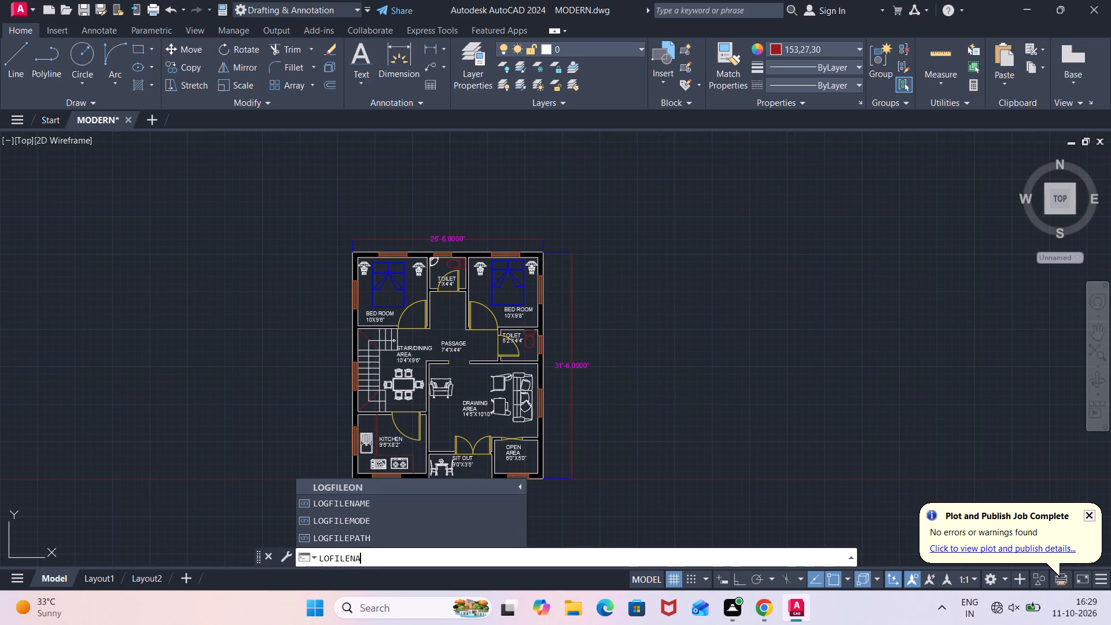
key(r)
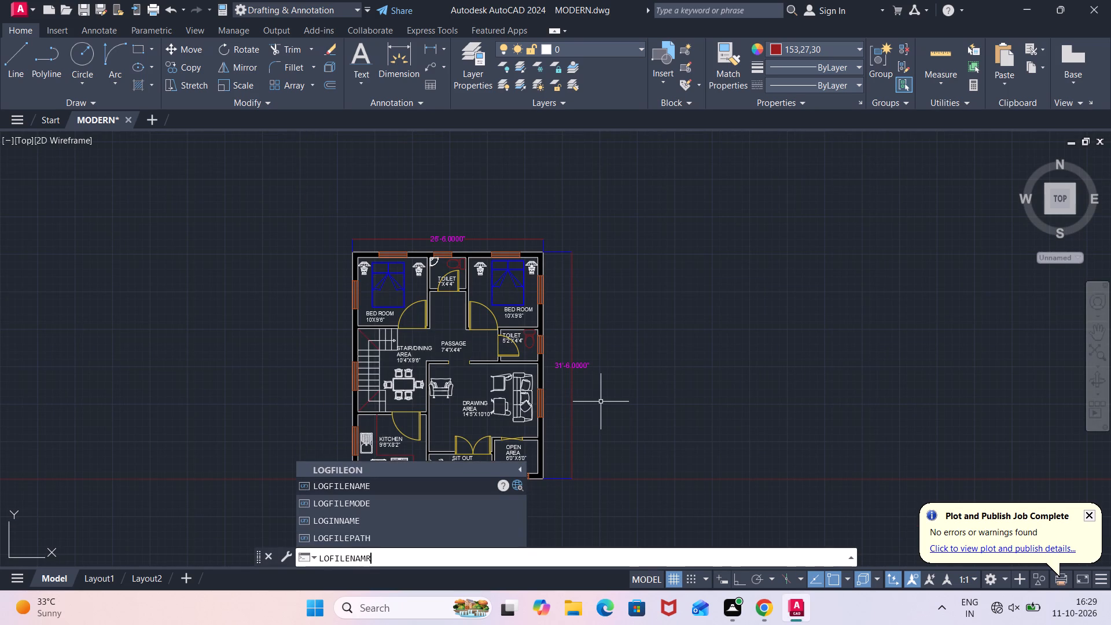
key(BackSpace)
key(e)
key(Return)
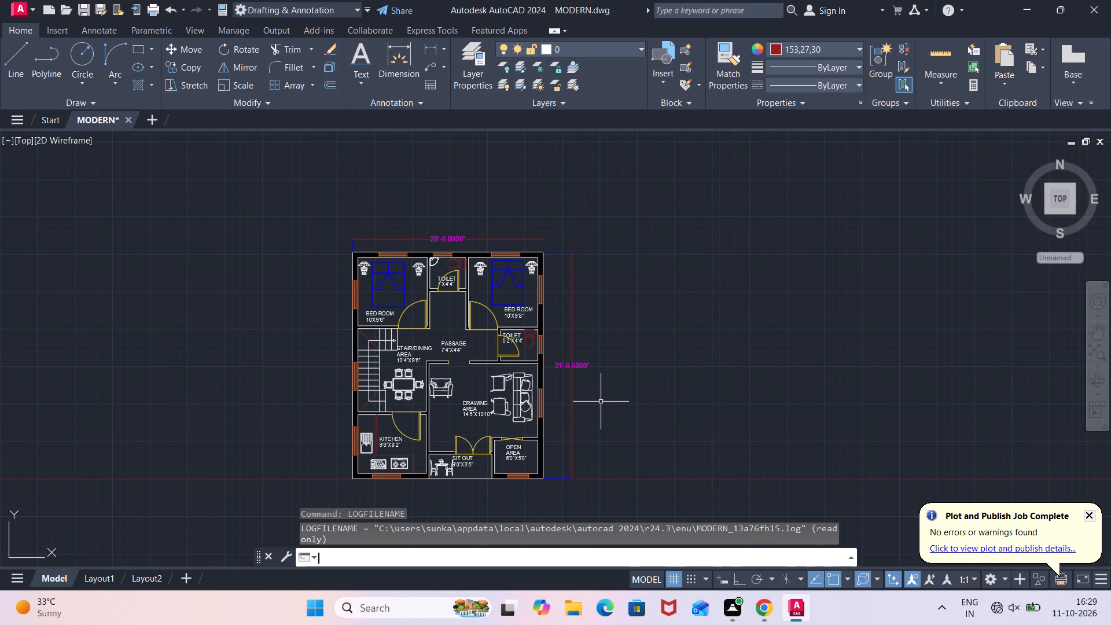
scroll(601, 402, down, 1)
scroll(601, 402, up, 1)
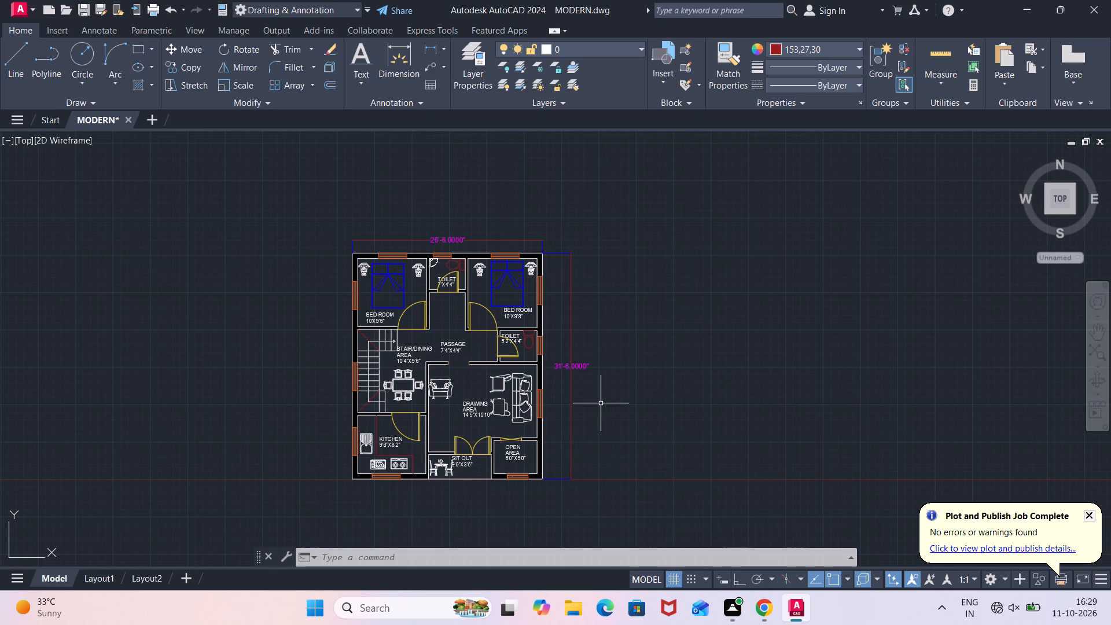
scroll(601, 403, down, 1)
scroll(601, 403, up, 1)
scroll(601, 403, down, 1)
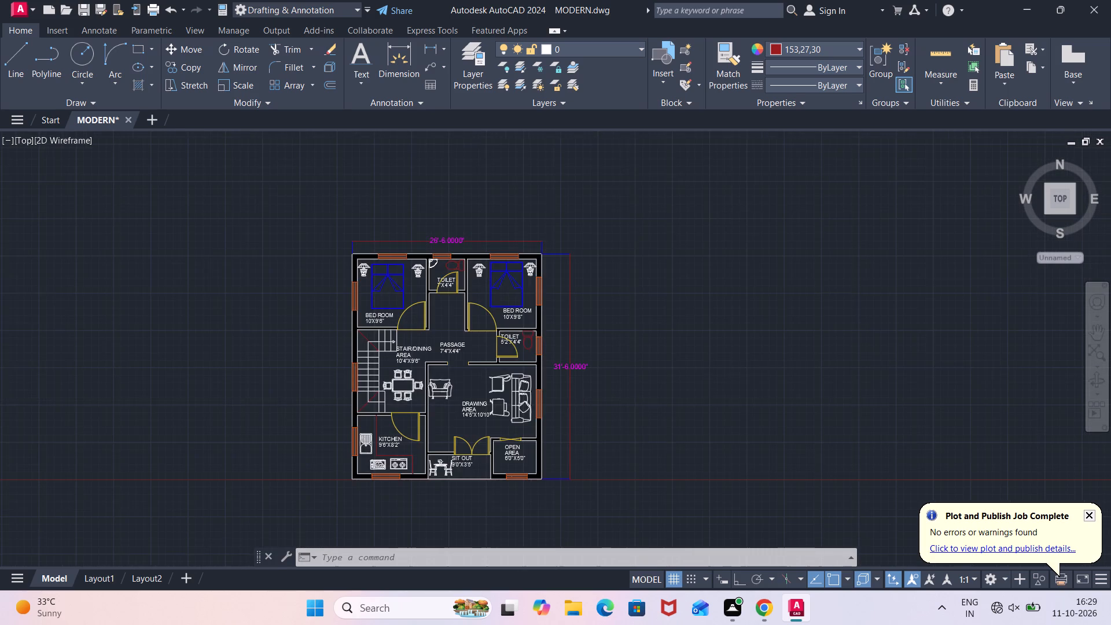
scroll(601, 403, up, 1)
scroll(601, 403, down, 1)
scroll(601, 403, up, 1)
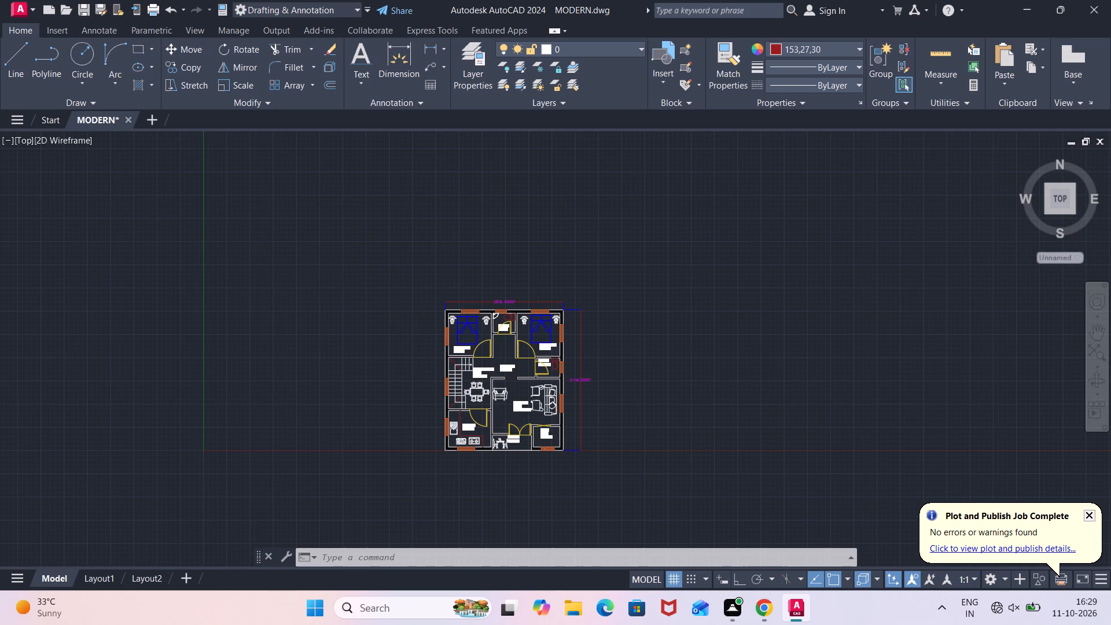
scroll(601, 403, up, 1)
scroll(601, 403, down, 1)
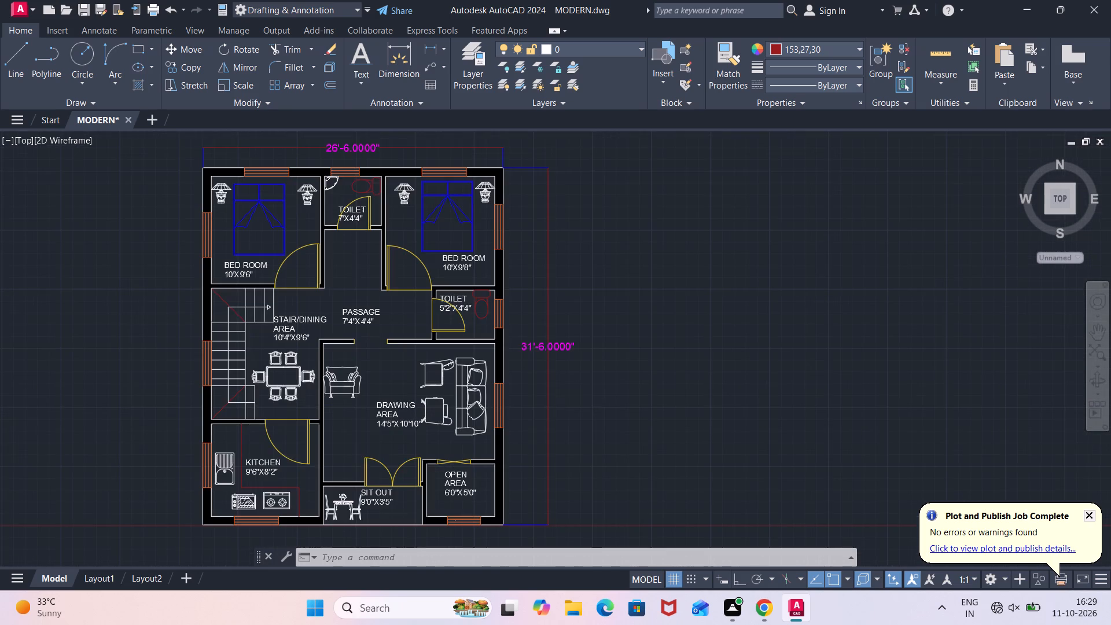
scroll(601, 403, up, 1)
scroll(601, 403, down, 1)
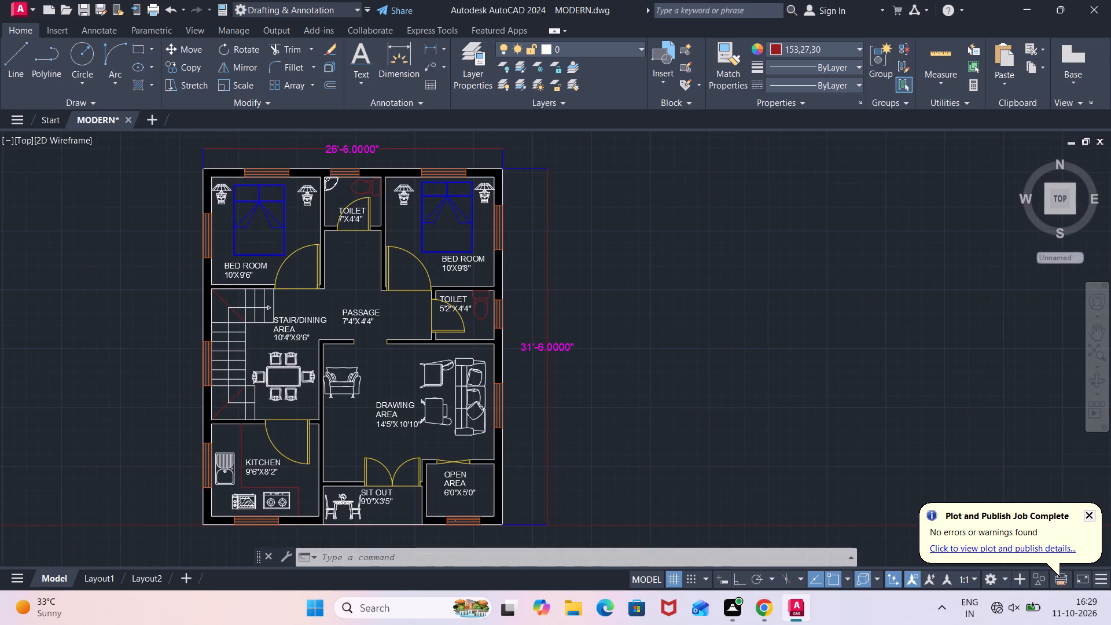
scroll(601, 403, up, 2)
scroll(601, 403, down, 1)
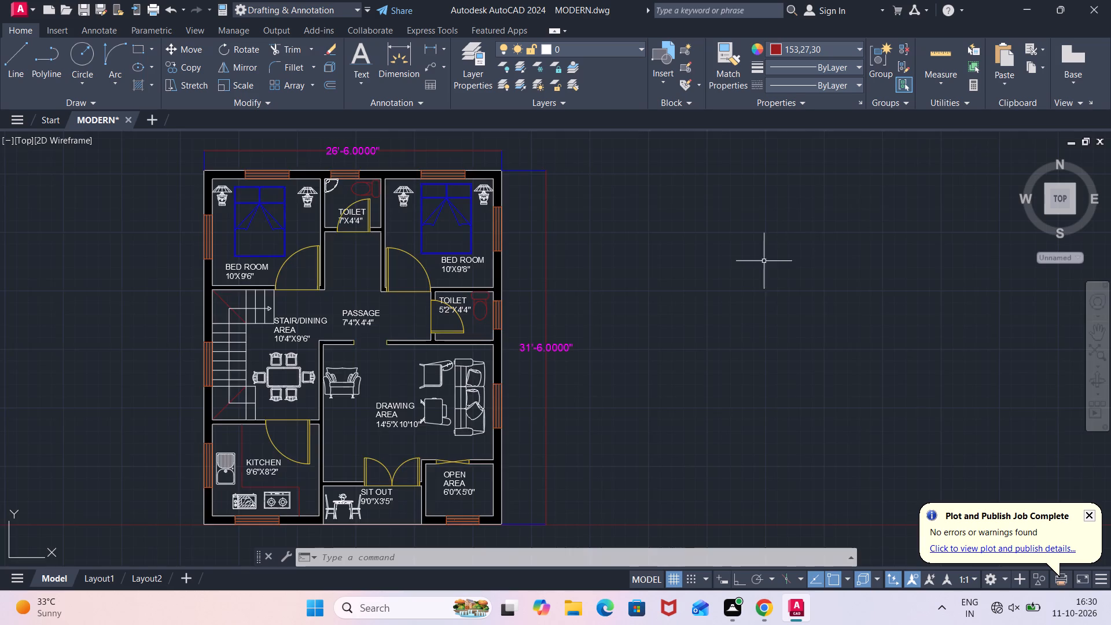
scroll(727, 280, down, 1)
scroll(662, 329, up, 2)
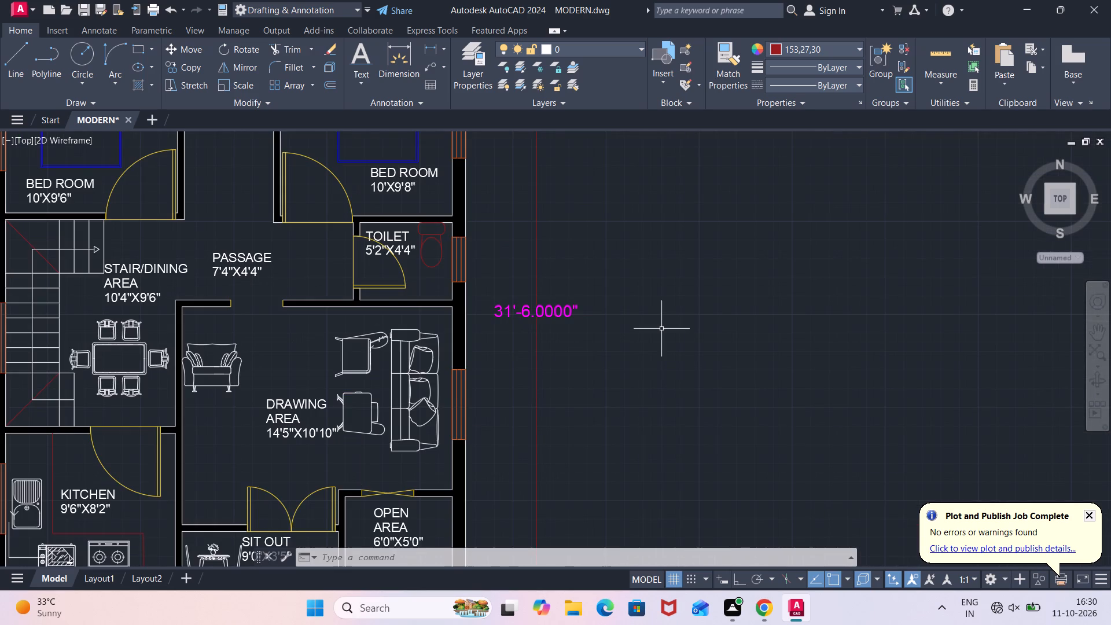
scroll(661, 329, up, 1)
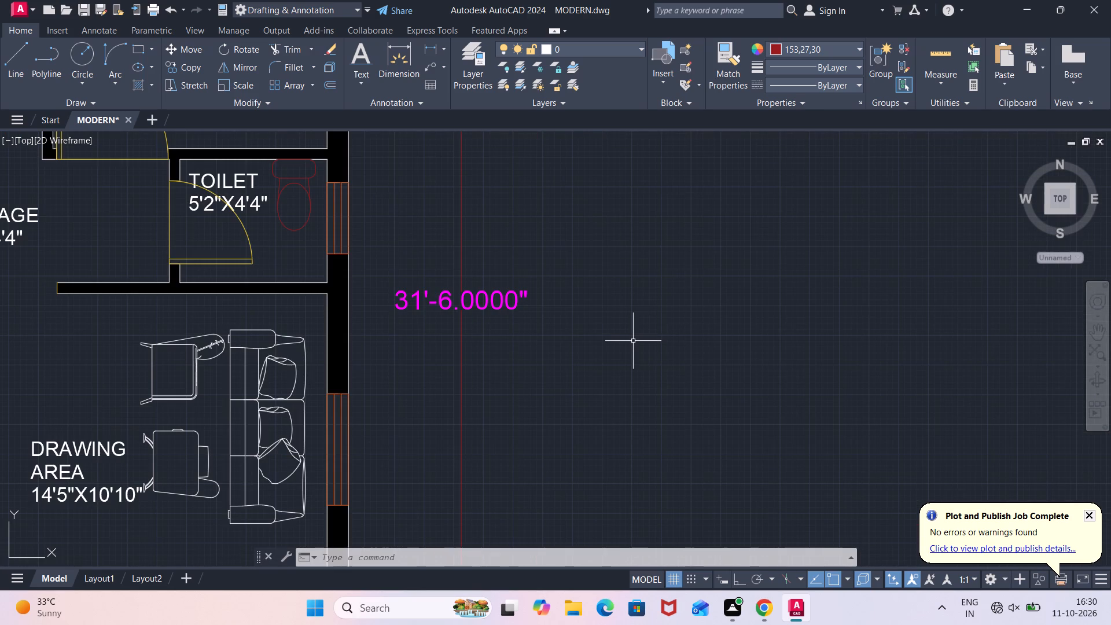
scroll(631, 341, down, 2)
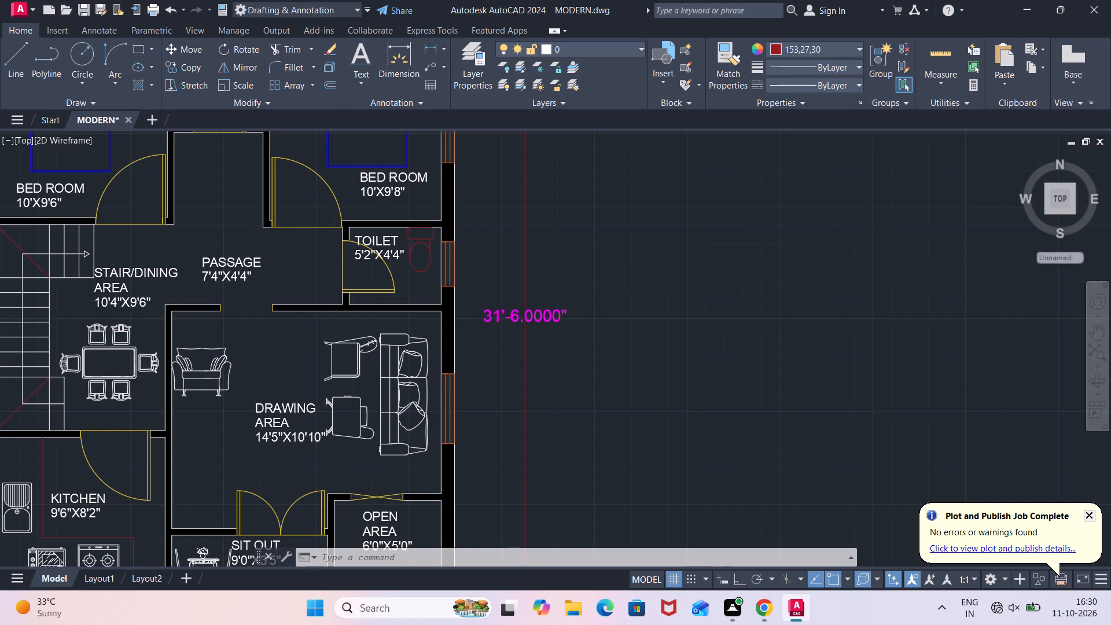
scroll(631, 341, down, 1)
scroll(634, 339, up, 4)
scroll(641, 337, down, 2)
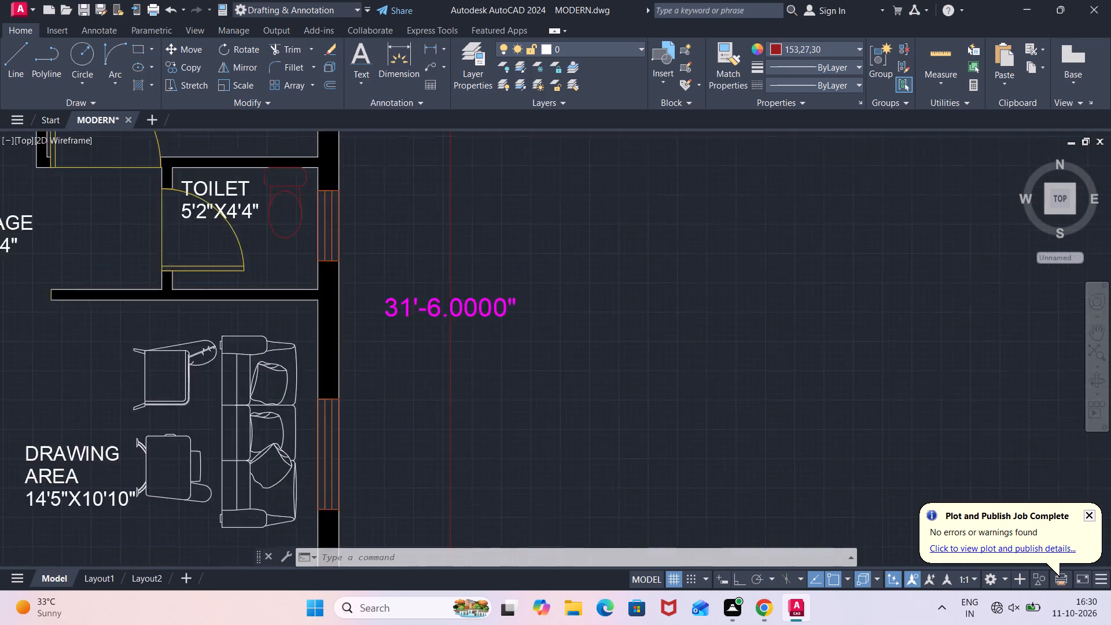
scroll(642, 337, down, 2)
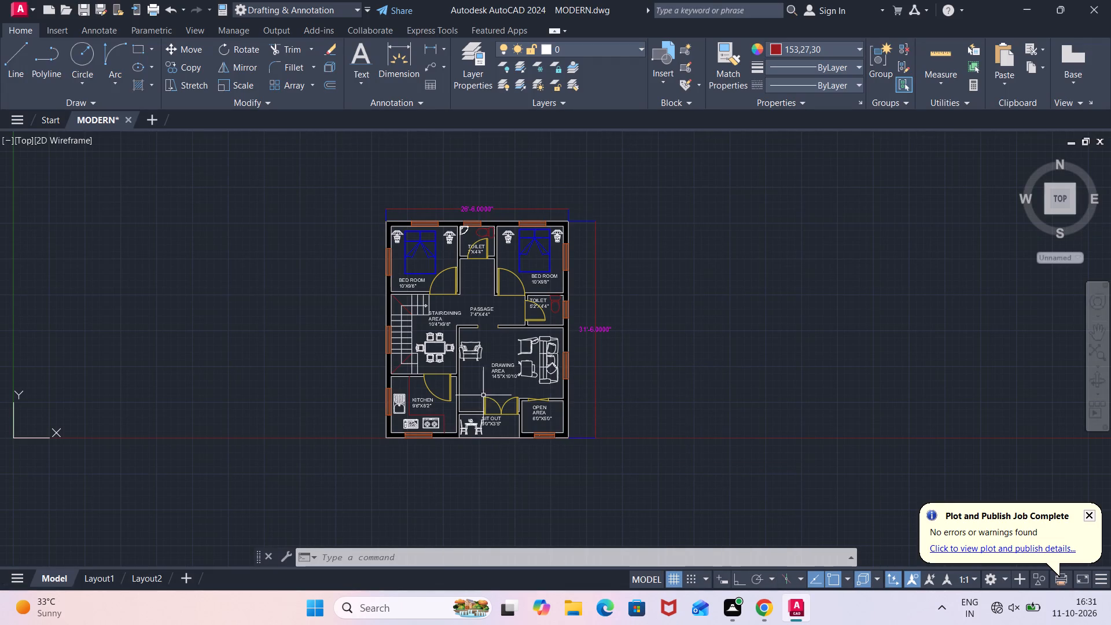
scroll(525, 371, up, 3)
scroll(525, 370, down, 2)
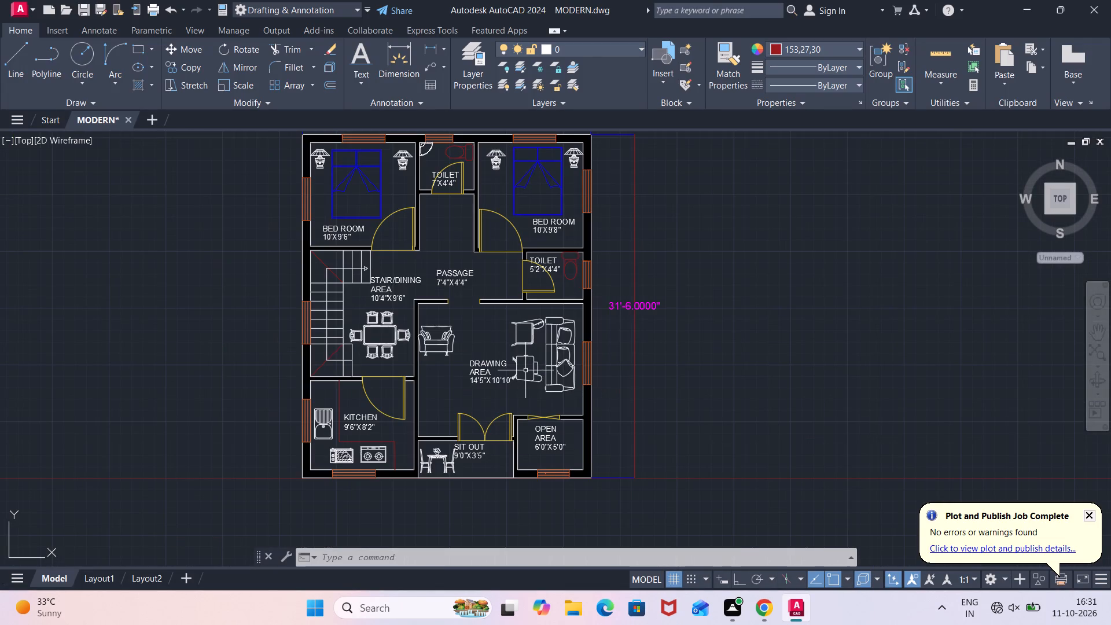